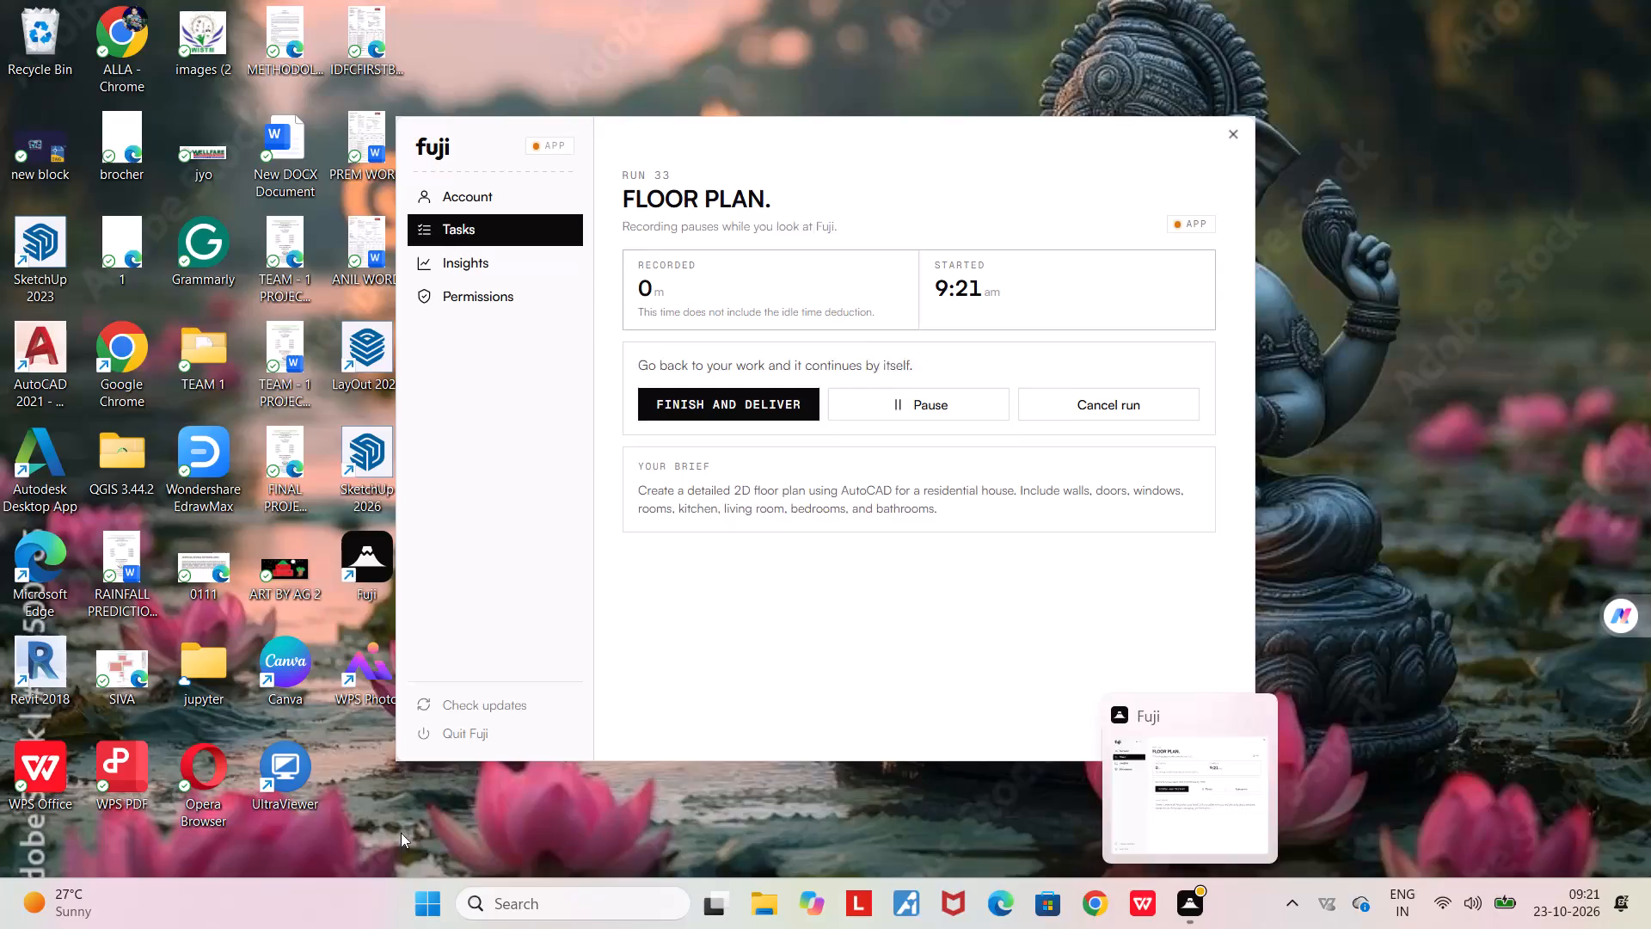
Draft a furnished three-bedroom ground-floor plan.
Launch AutoCAD 2021 - English.
{"action": "left_click", "coordinate": [600, 901]}
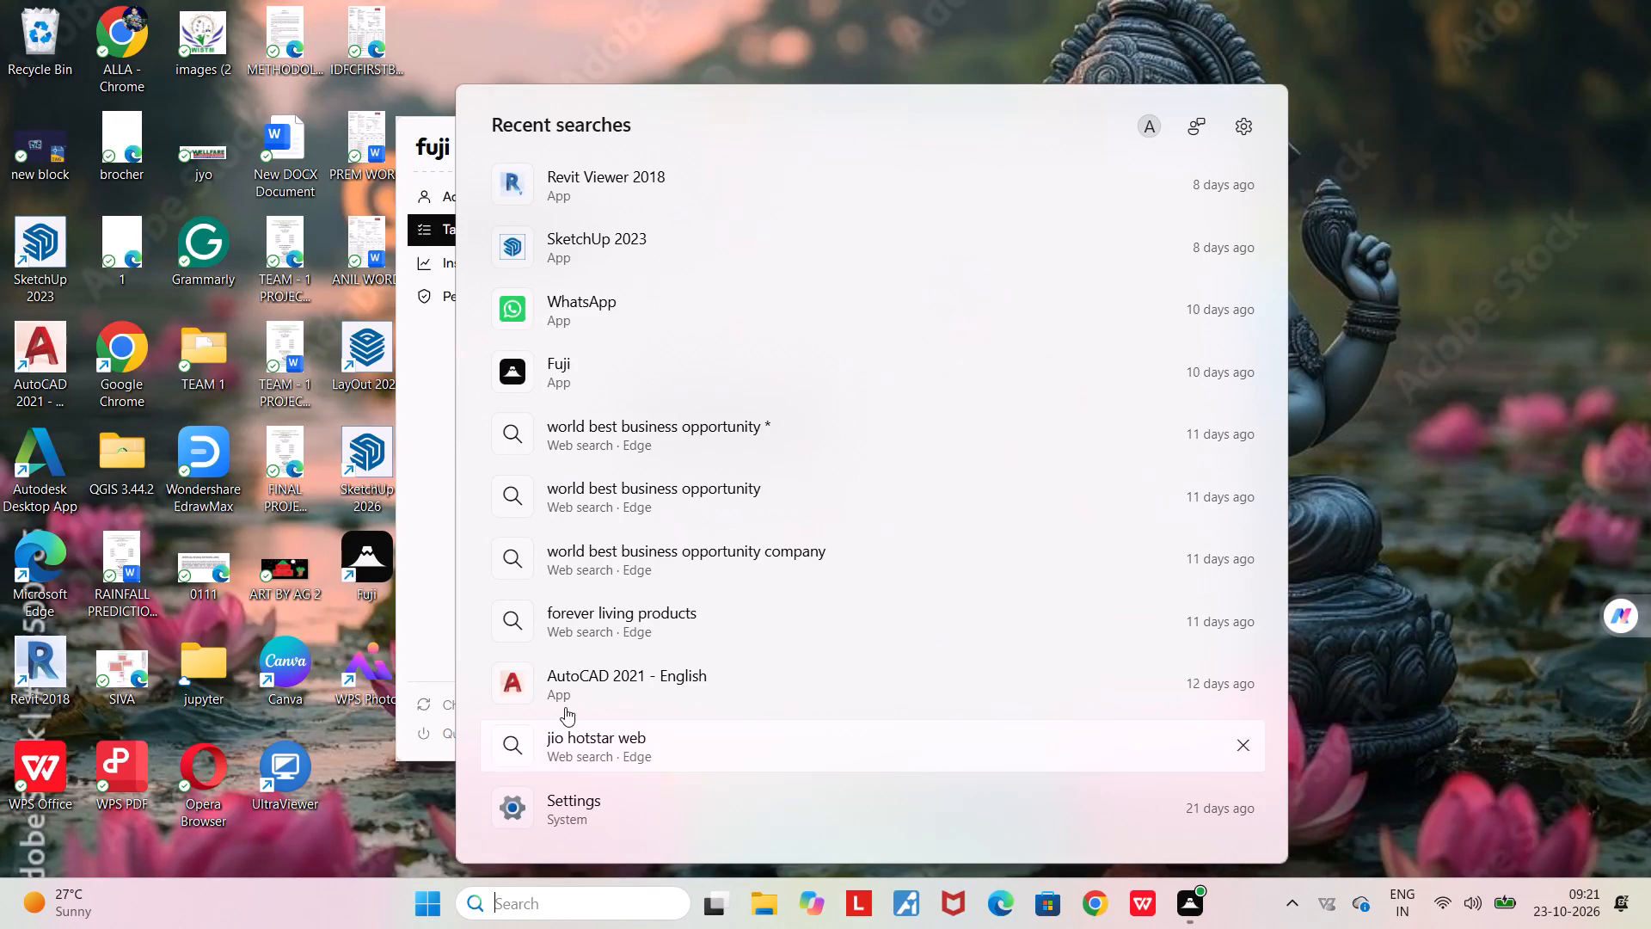
{"action": "left_click", "coordinate": [566, 692]}
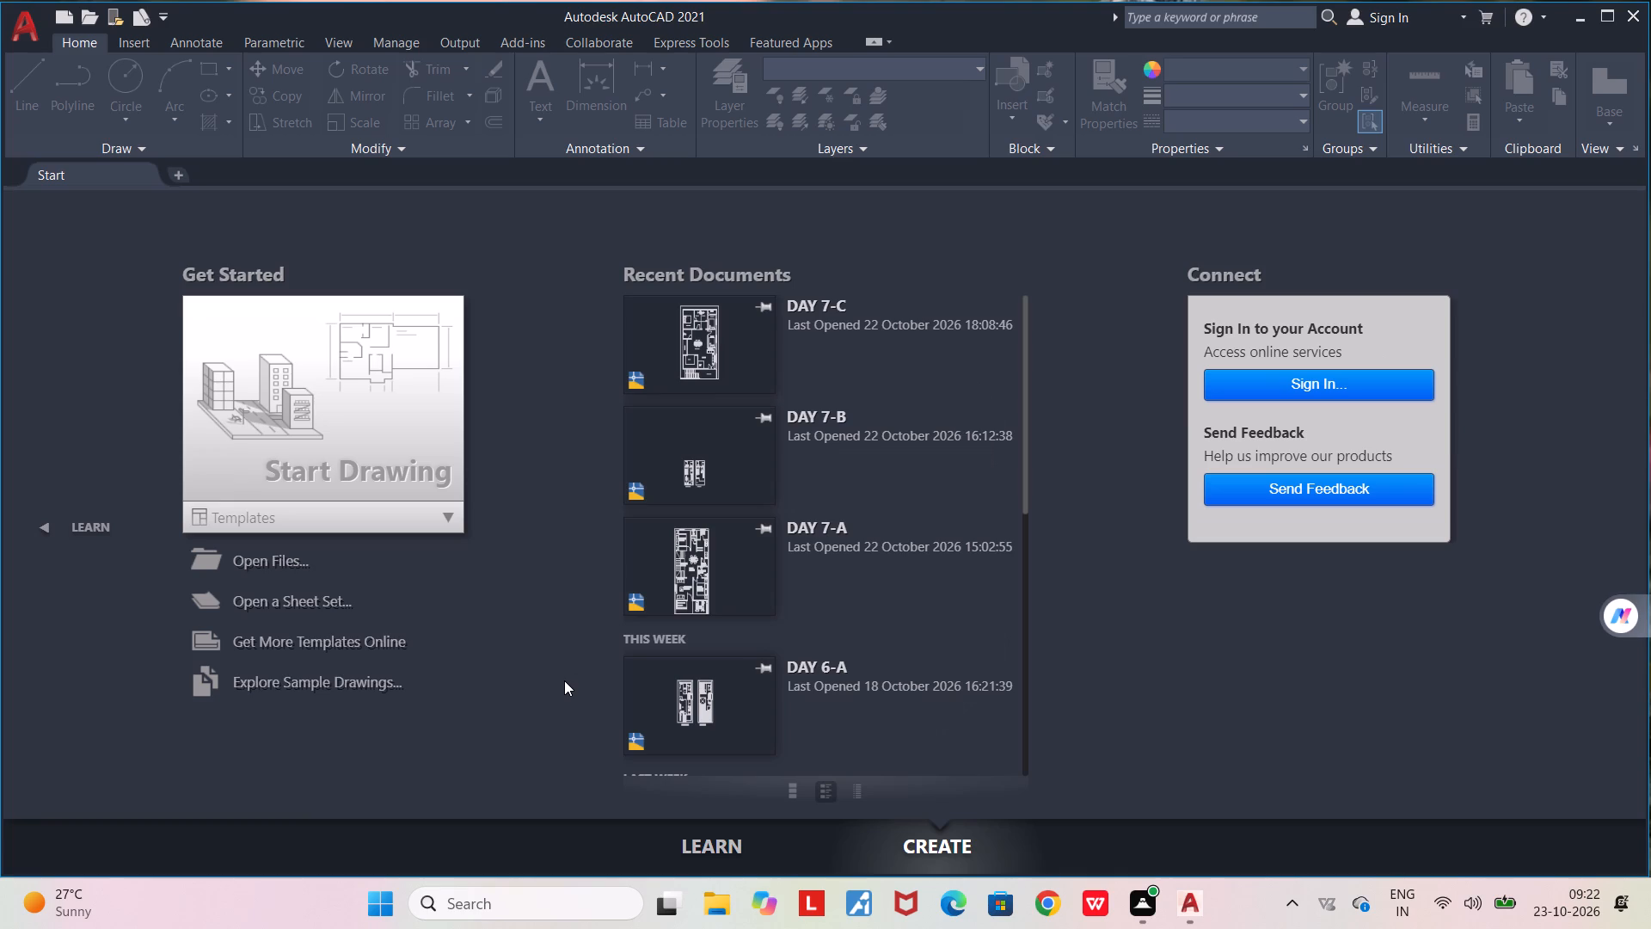
Start a new blank drawing and close the Properties palette.
{"action": "double_click", "coordinate": [396, 434]}
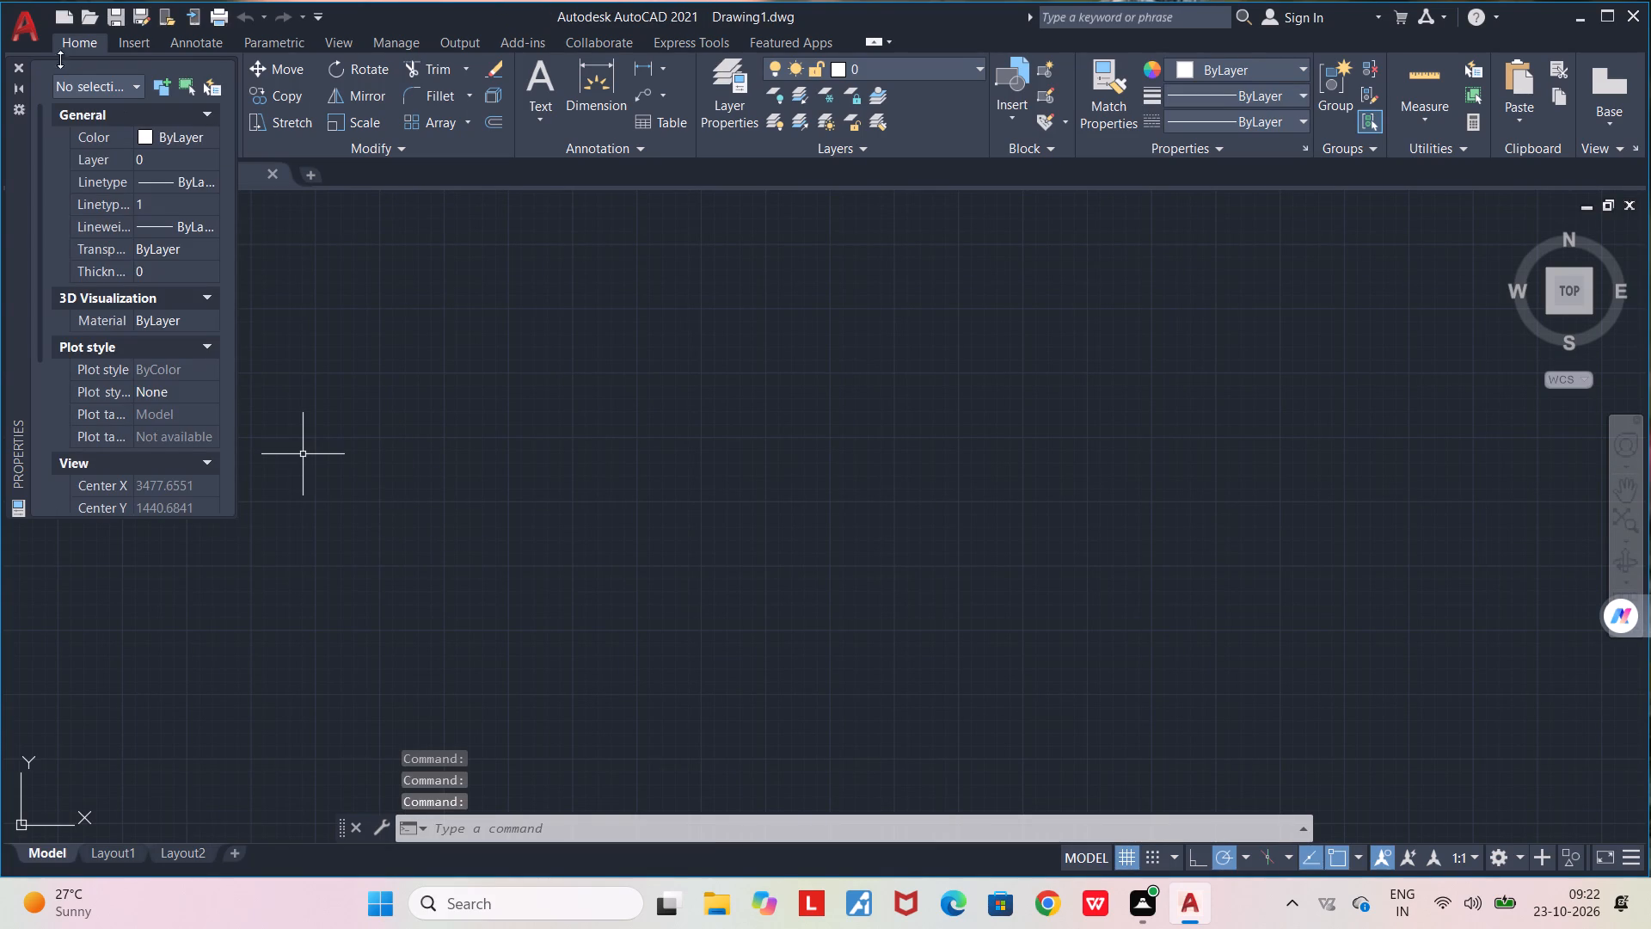
{"action": "left_click", "coordinate": [18, 68]}
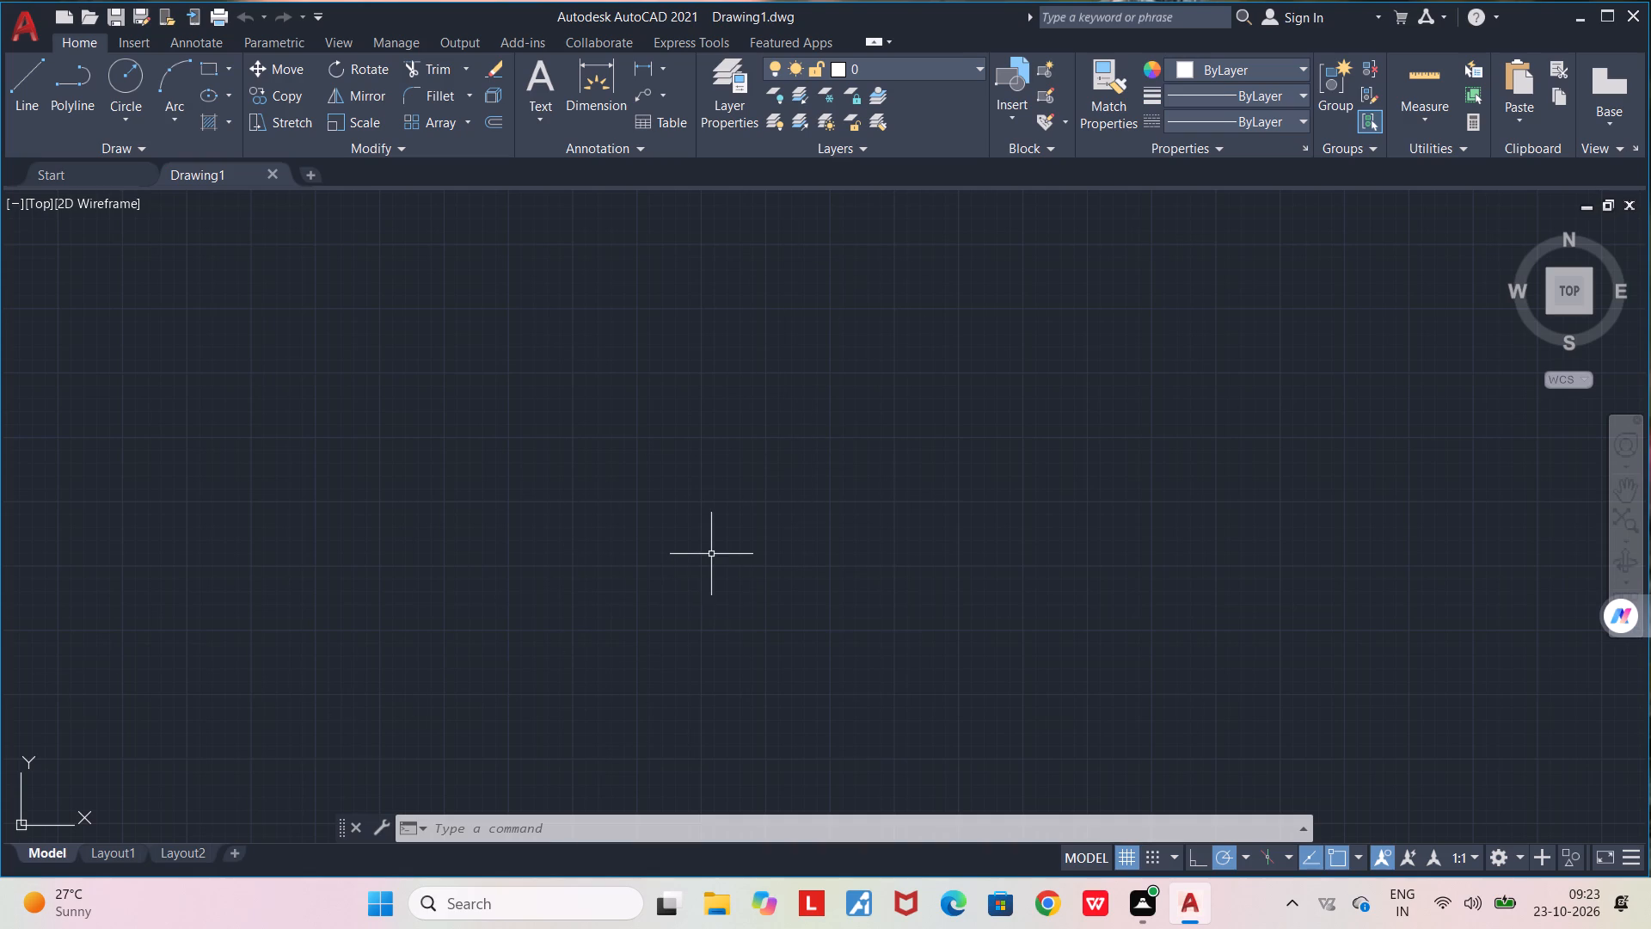
Configure the drawing units with Engineering as the length type and Inches as the insertion scale.
{"action": "type", "text": "UN"}
{"action": "key", "text": "Return"}
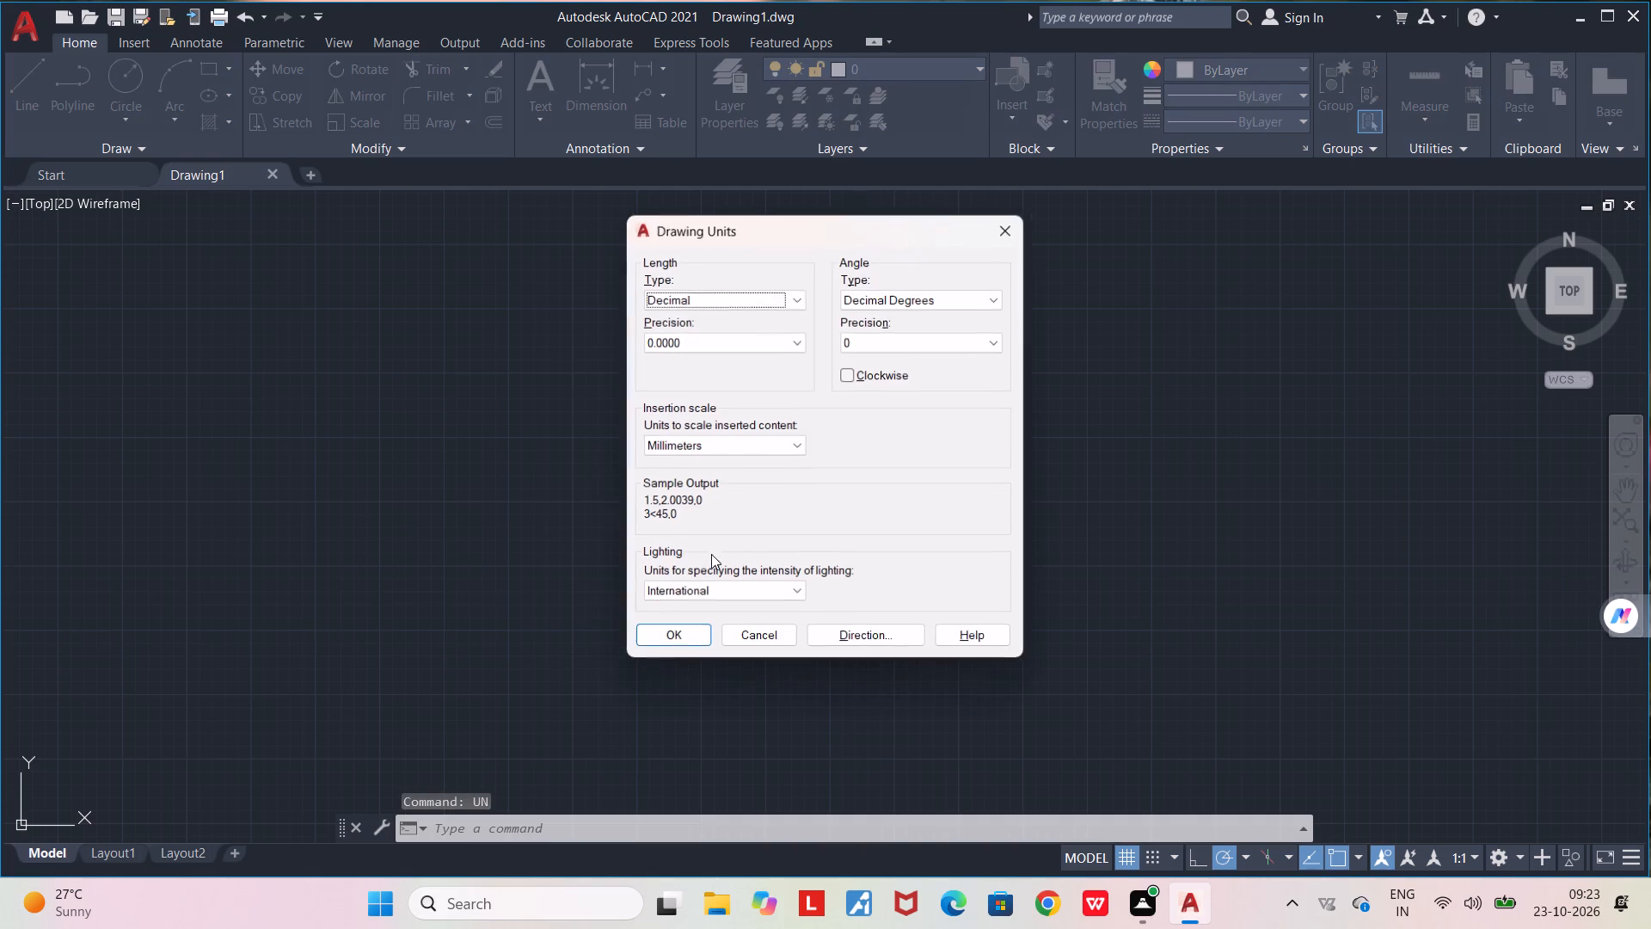
{"action": "left_click", "coordinate": [792, 296]}
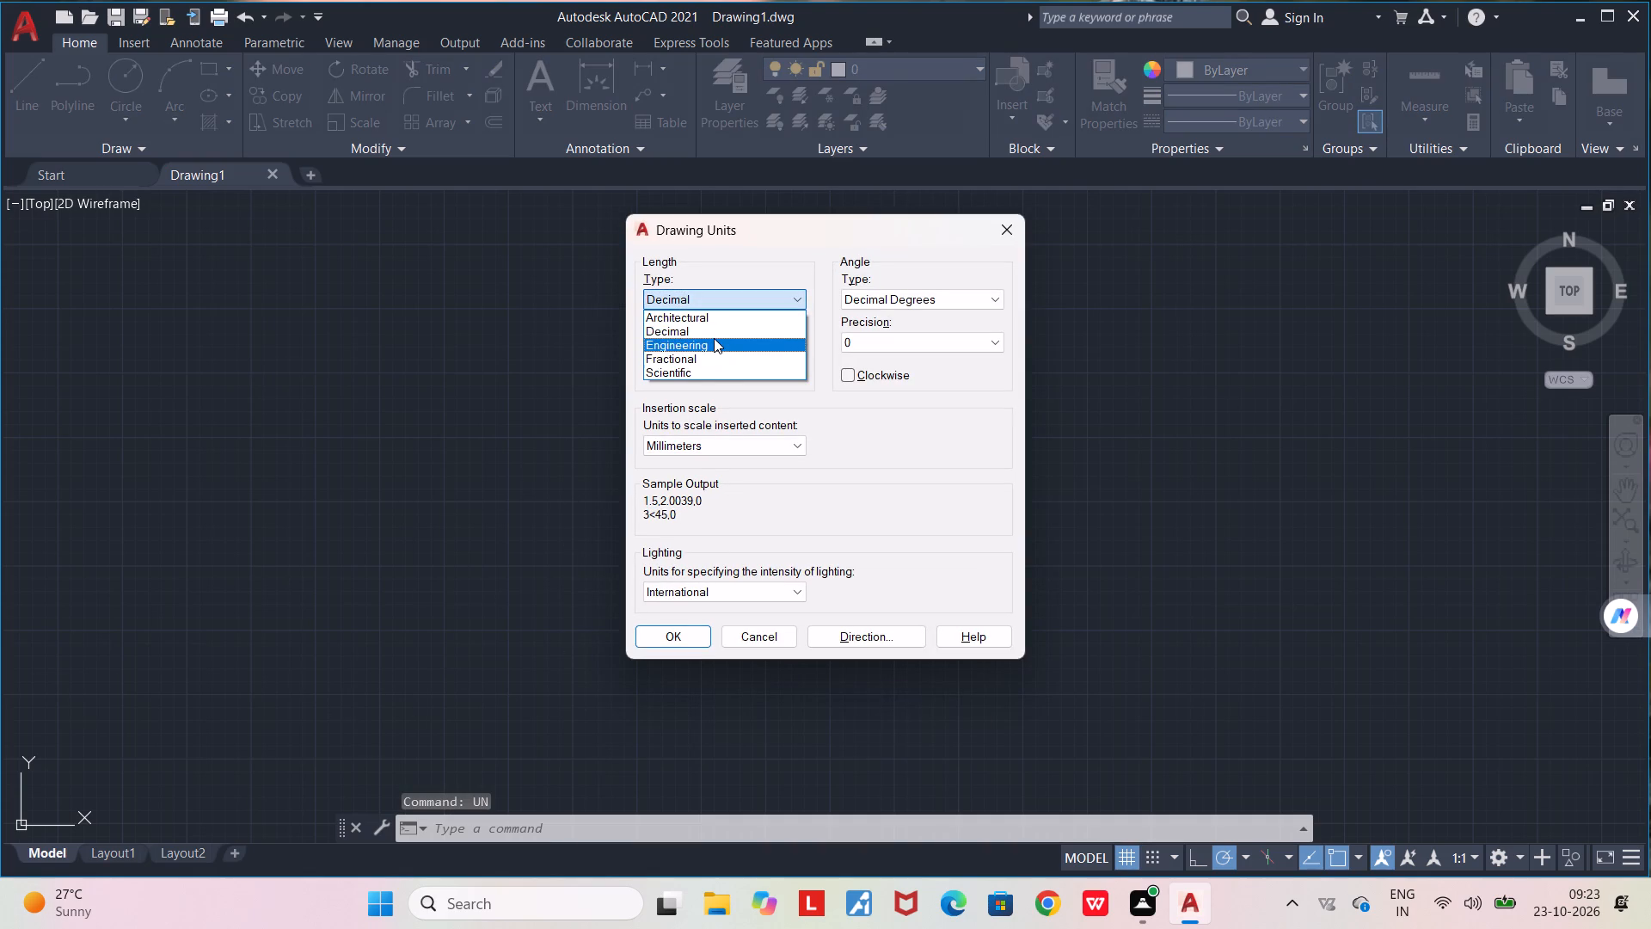
{"action": "left_click", "coordinate": [713, 337]}
{"action": "left_click", "coordinate": [797, 298]}
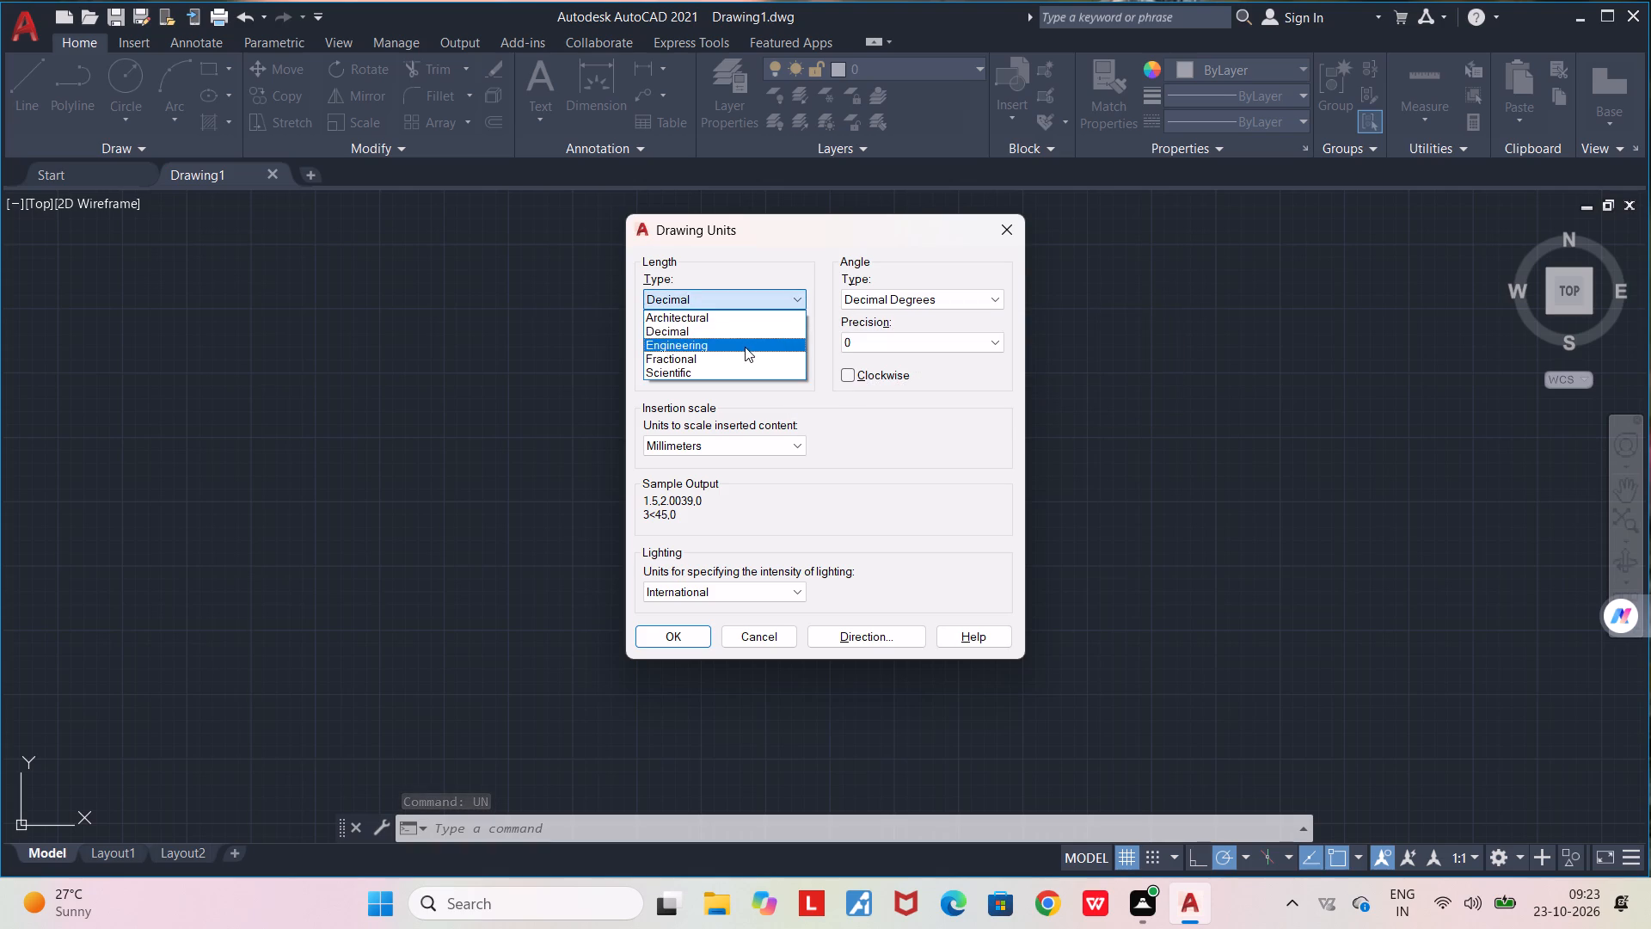
{"action": "left_click", "coordinate": [744, 347]}
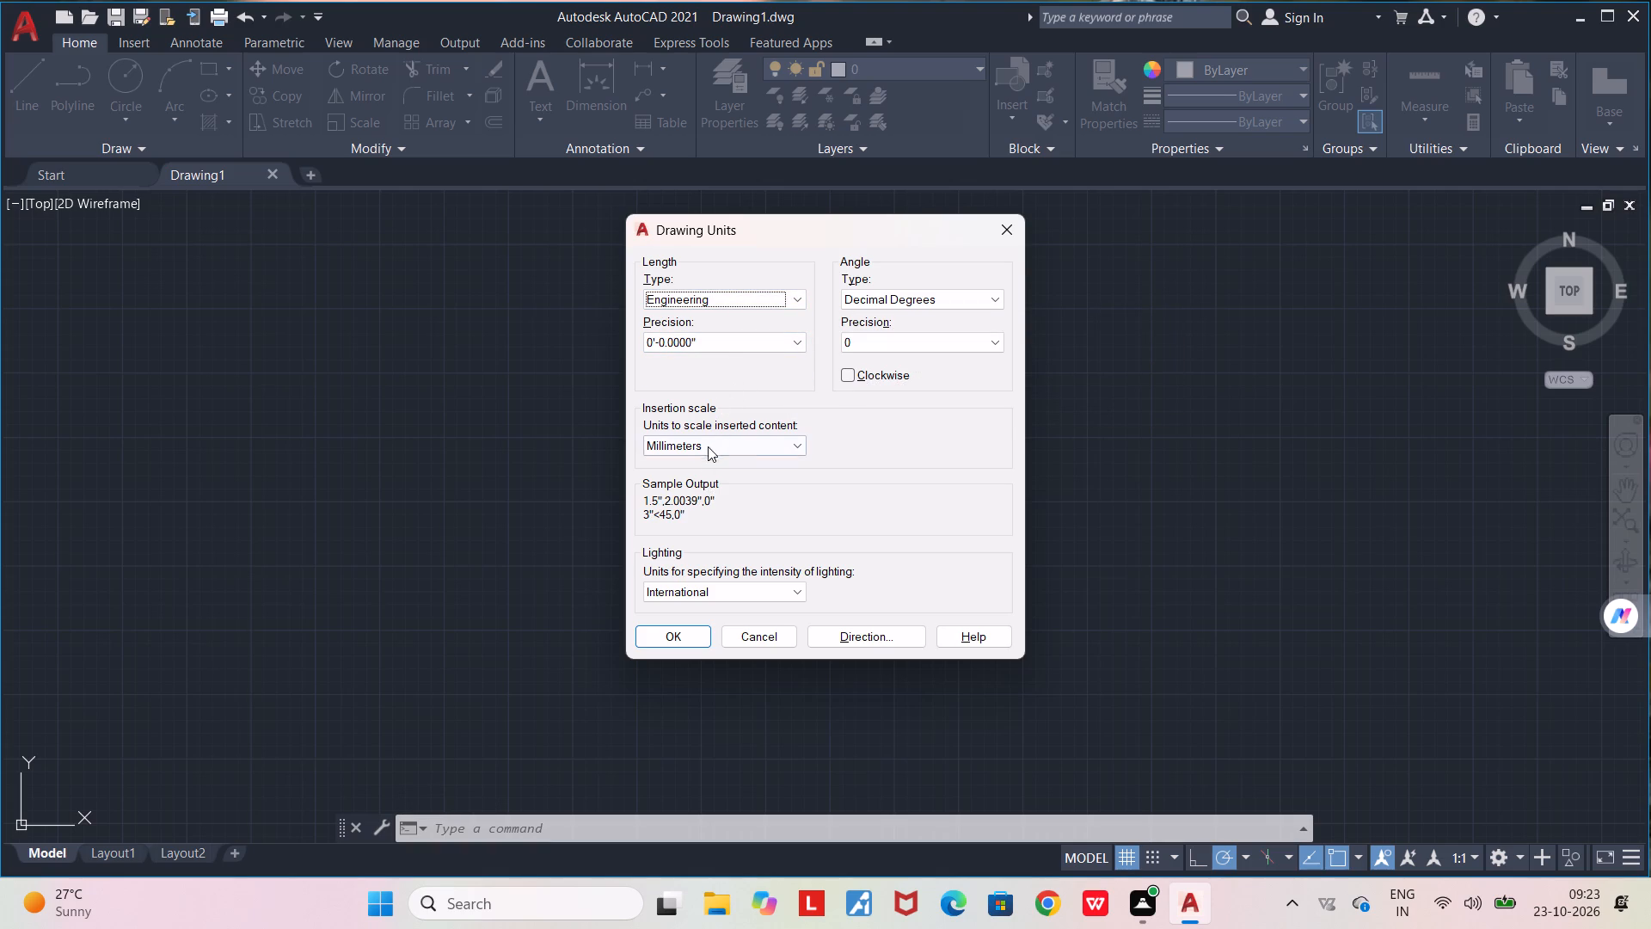
{"action": "left_click", "coordinate": [711, 443]}
{"action": "left_click", "coordinate": [702, 479]}
{"action": "left_click", "coordinate": [670, 630]}
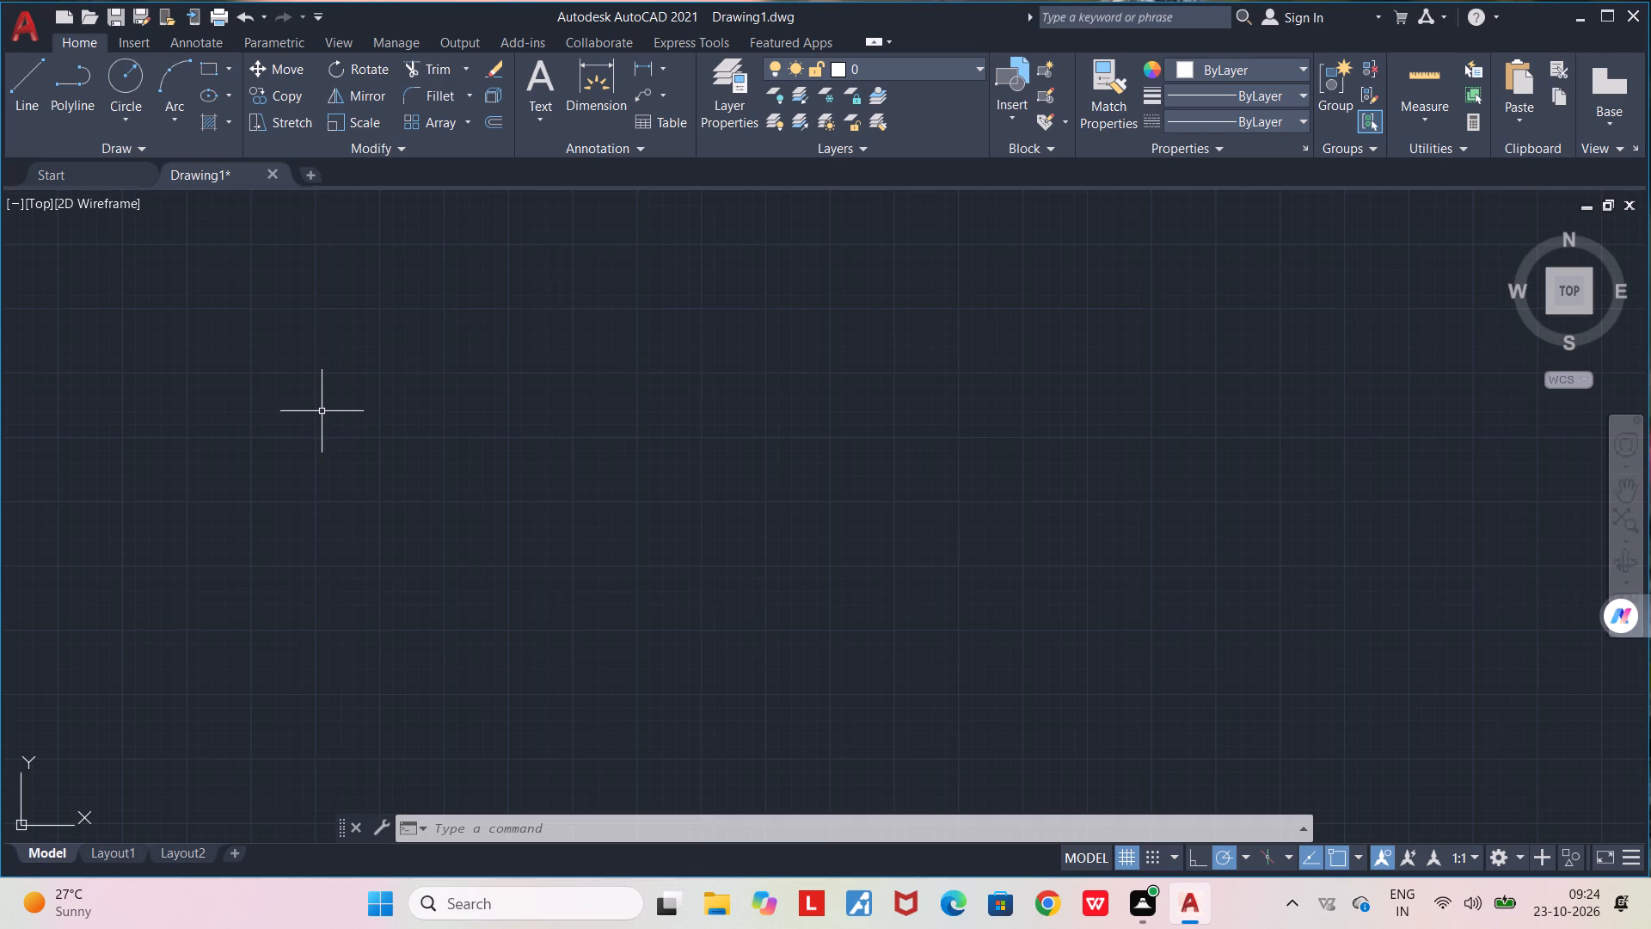
Draw the house's rectangular outer boundary with lines, 25'6" wide and 38'6" deep.
{"action": "key", "text": "l"}
{"action": "key", "text": "Return"}
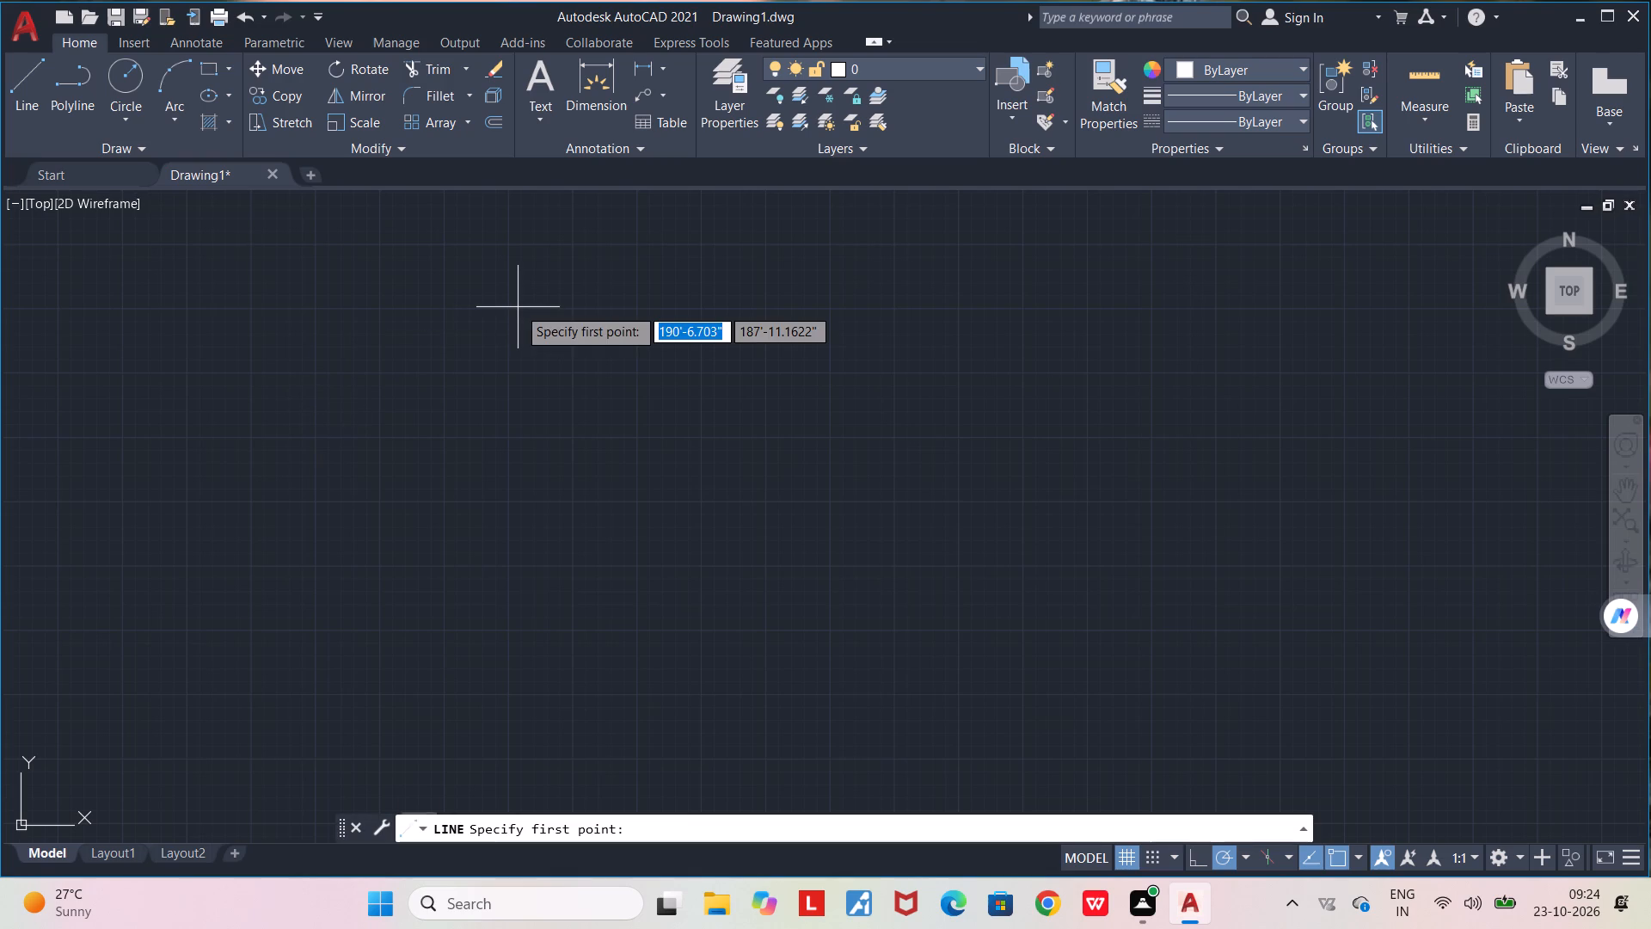
{"action": "left_click", "coordinate": [518, 307]}
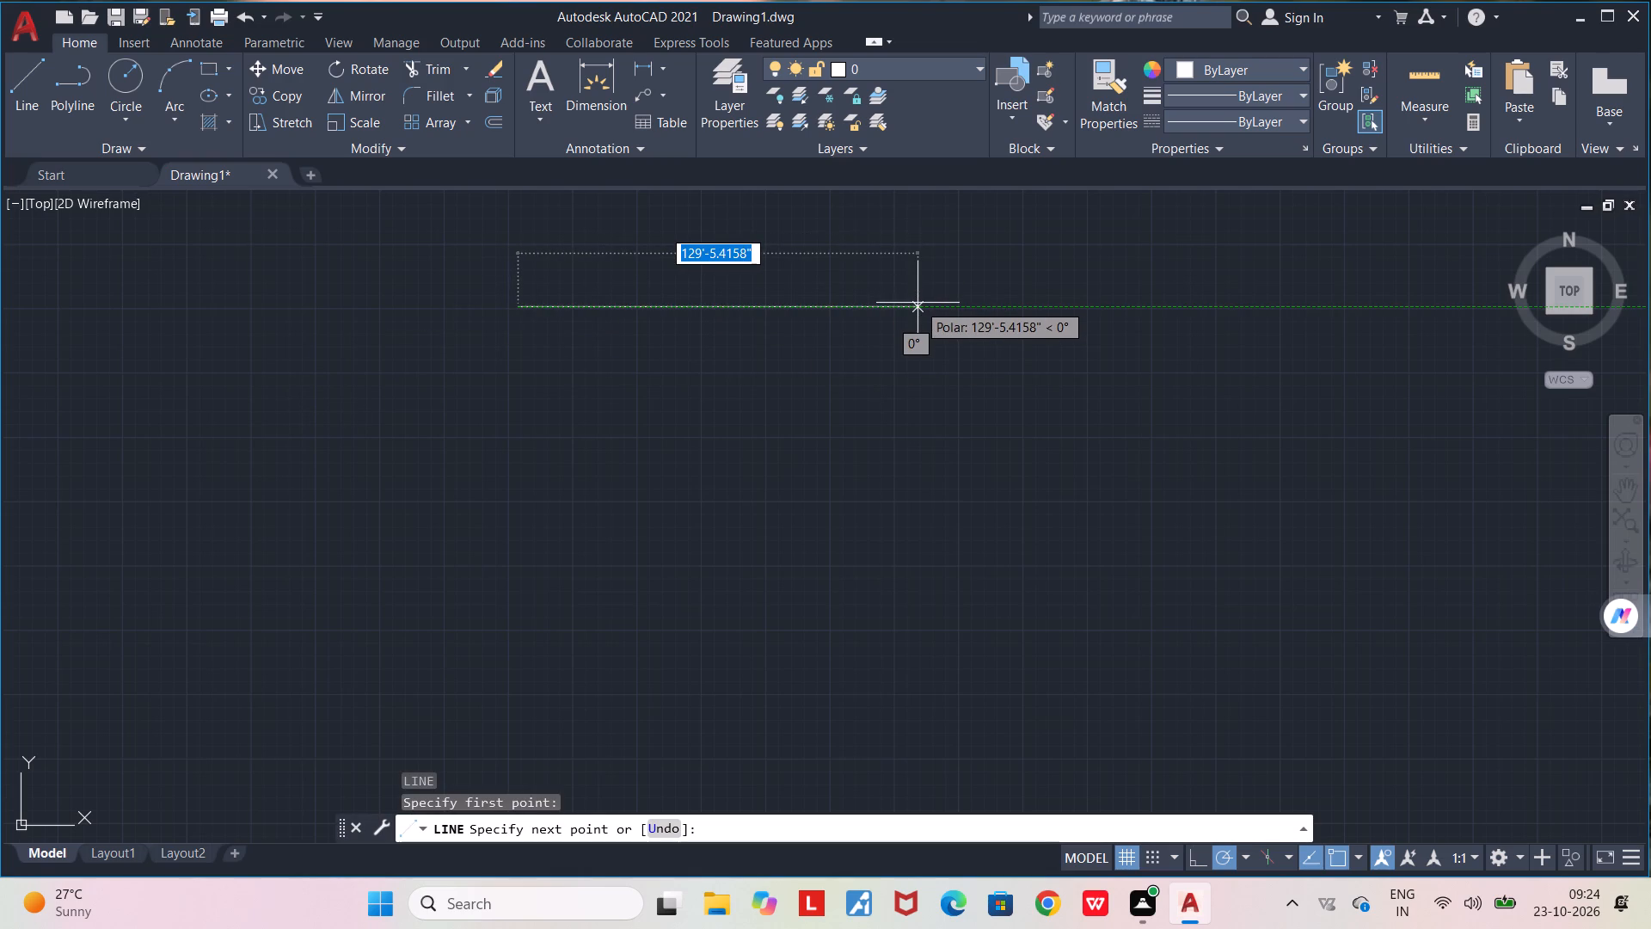
{"action": "type", "text": "25'9"}
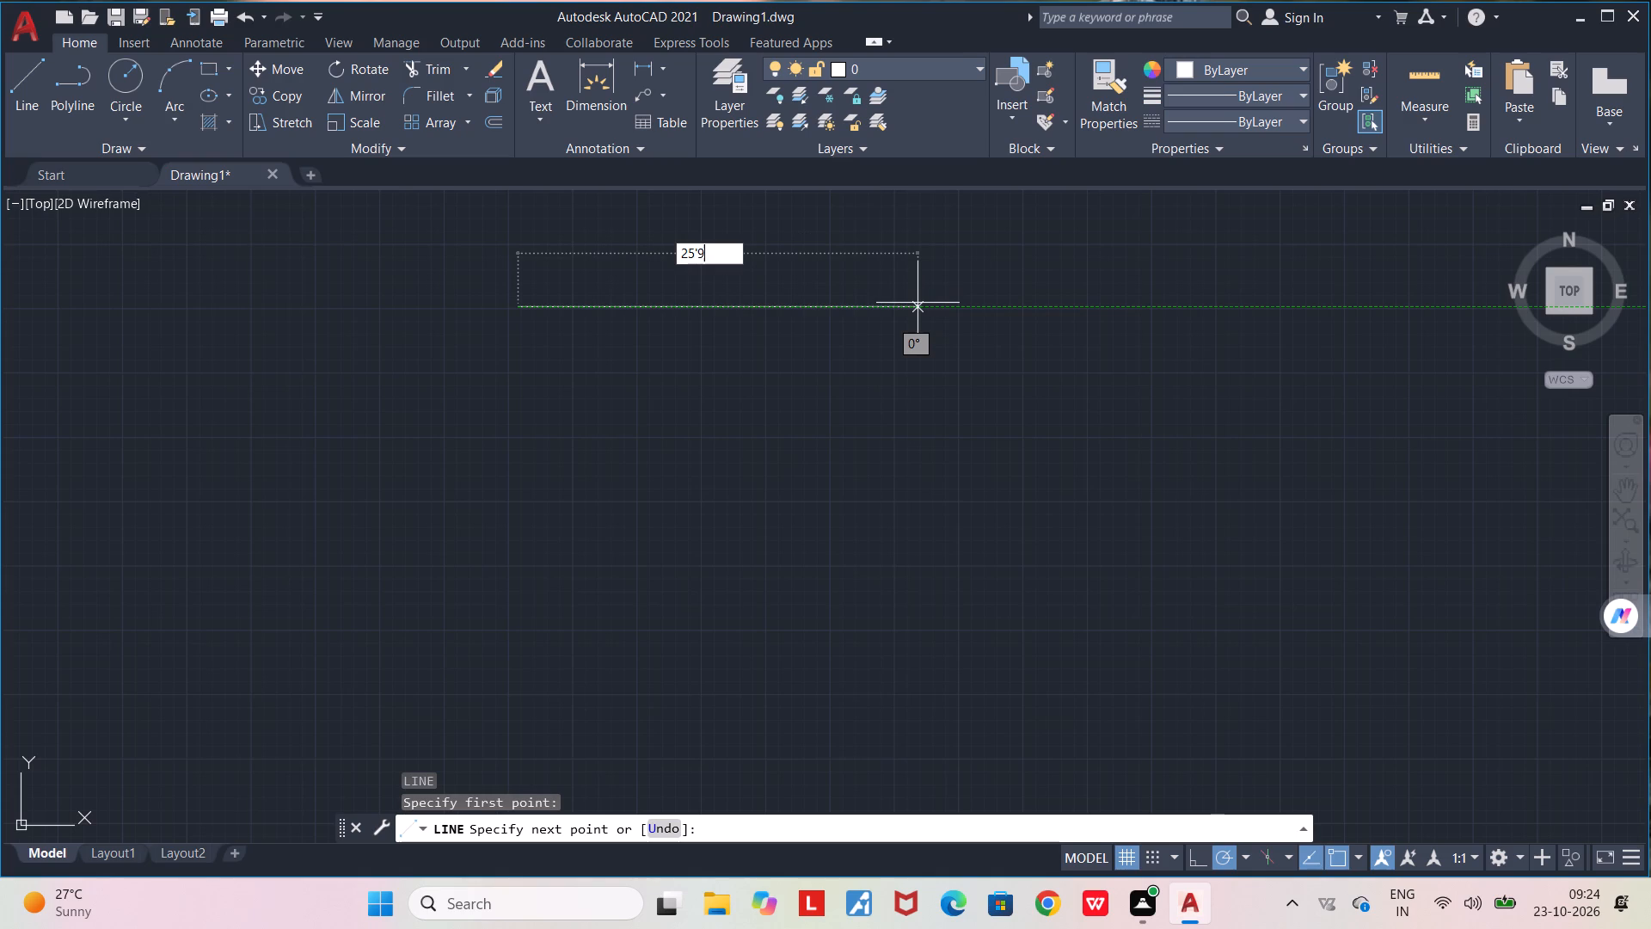
{"action": "key", "text": "BackSpace"}
{"action": "type", "text": "6\""}
{"action": "key", "text": "Return"}
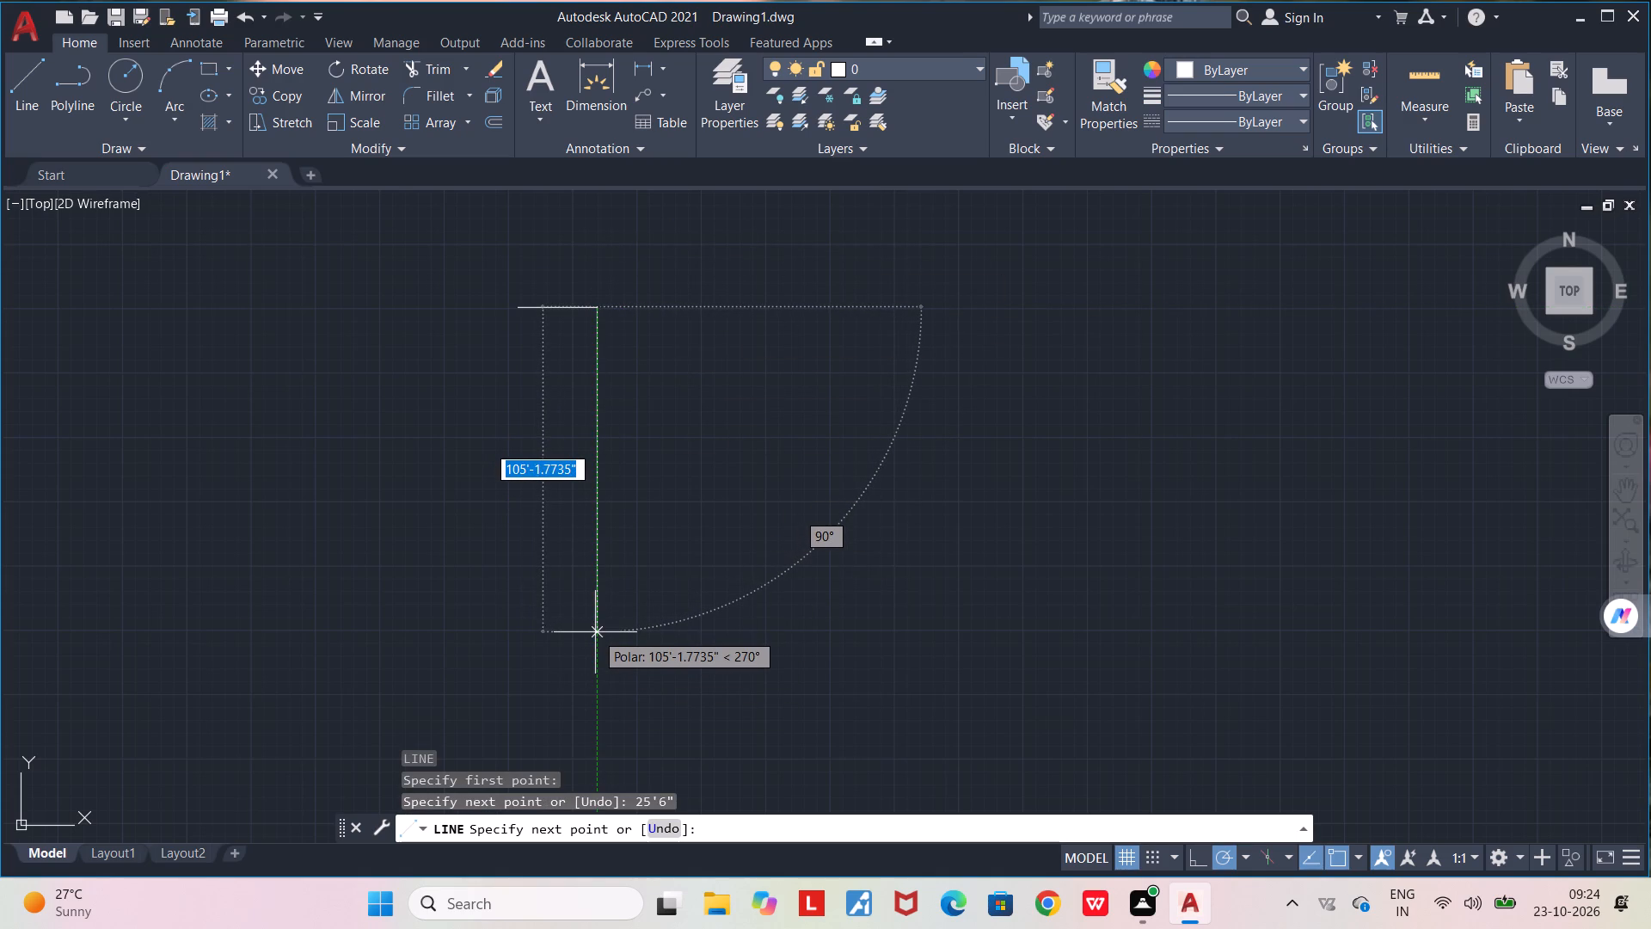
{"action": "type", "text": "38"}
{"action": "key", "text": "apostrophe"}
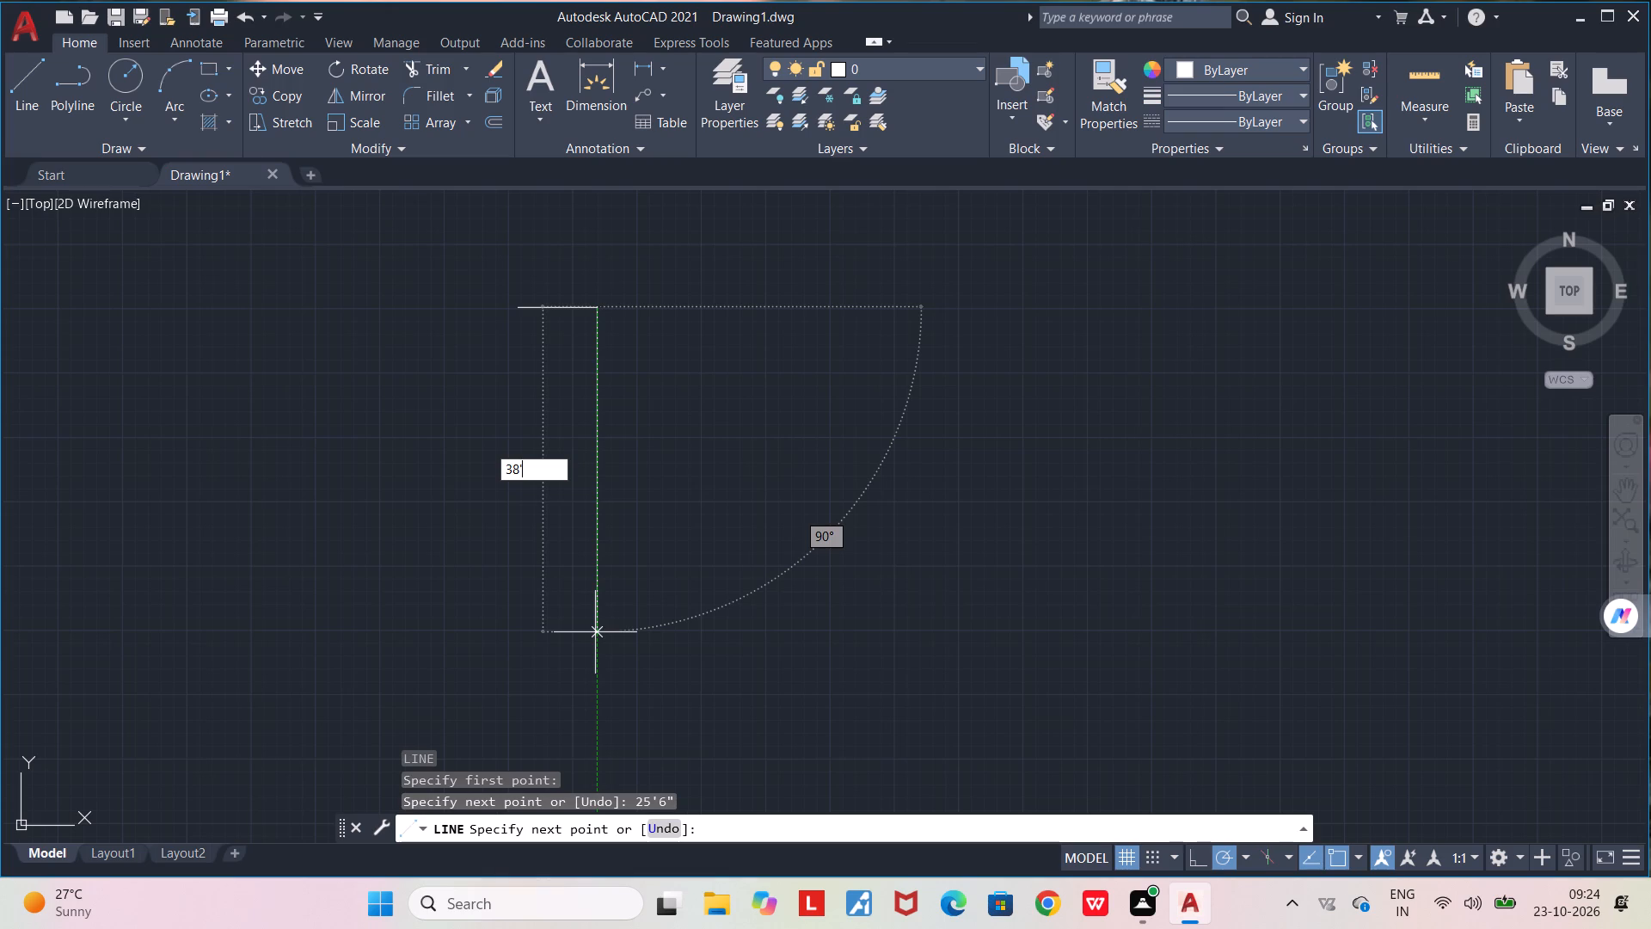
{"action": "type", "text": "6\""}
{"action": "key", "text": "Return"}
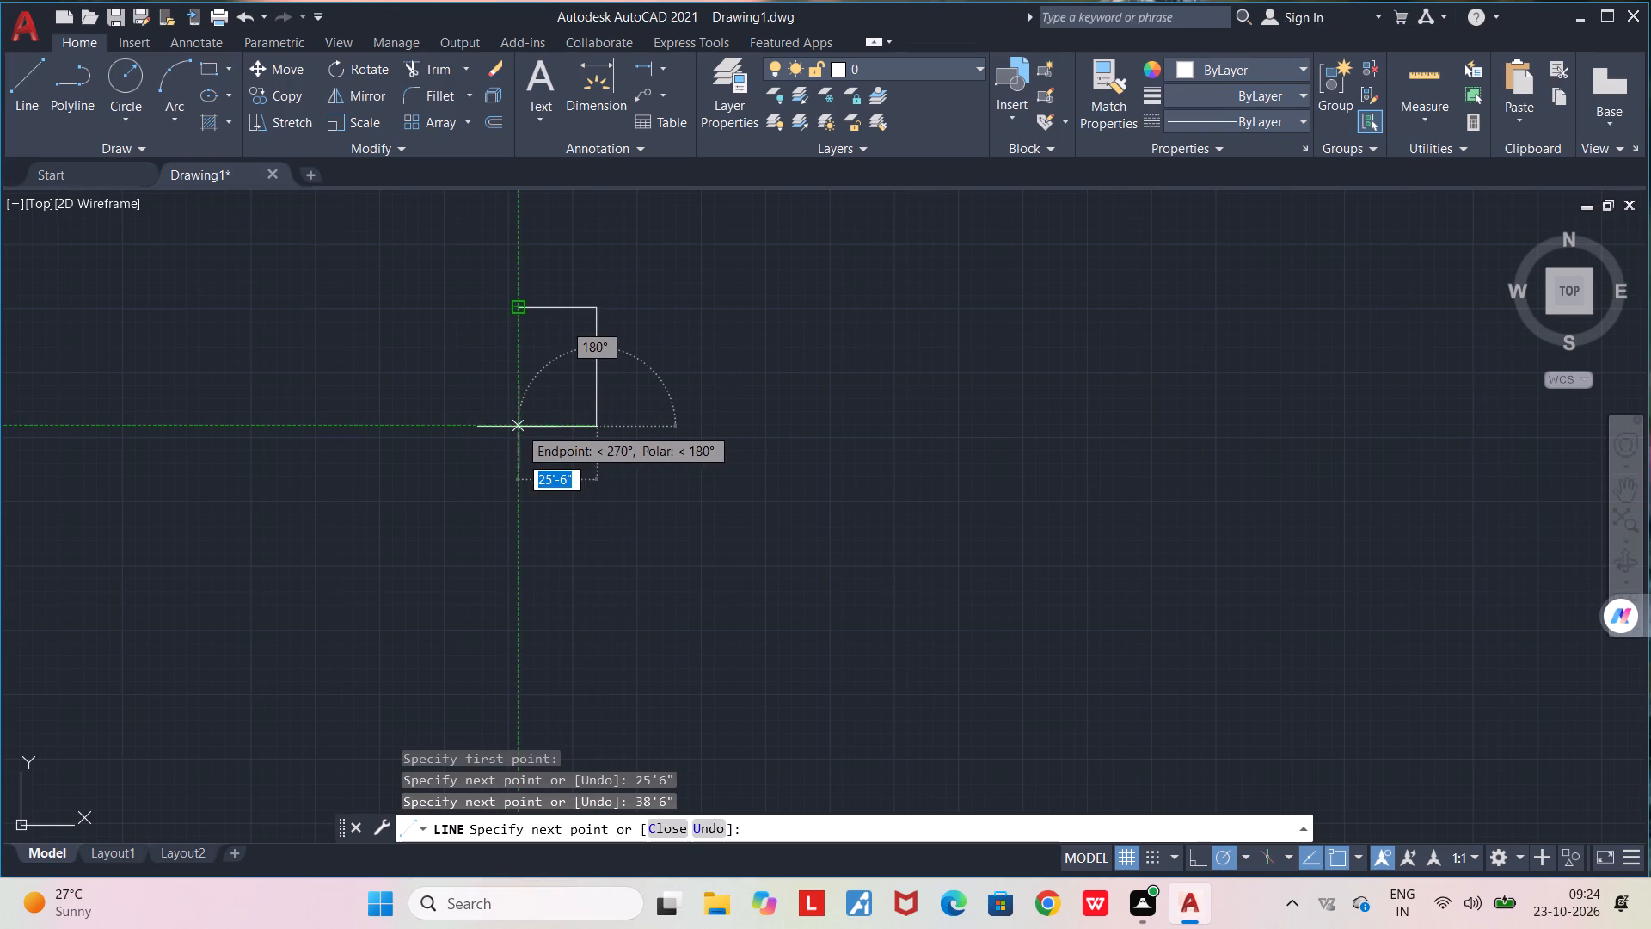
{"action": "left_click", "coordinate": [519, 427]}
{"action": "left_click", "coordinate": [518, 312]}
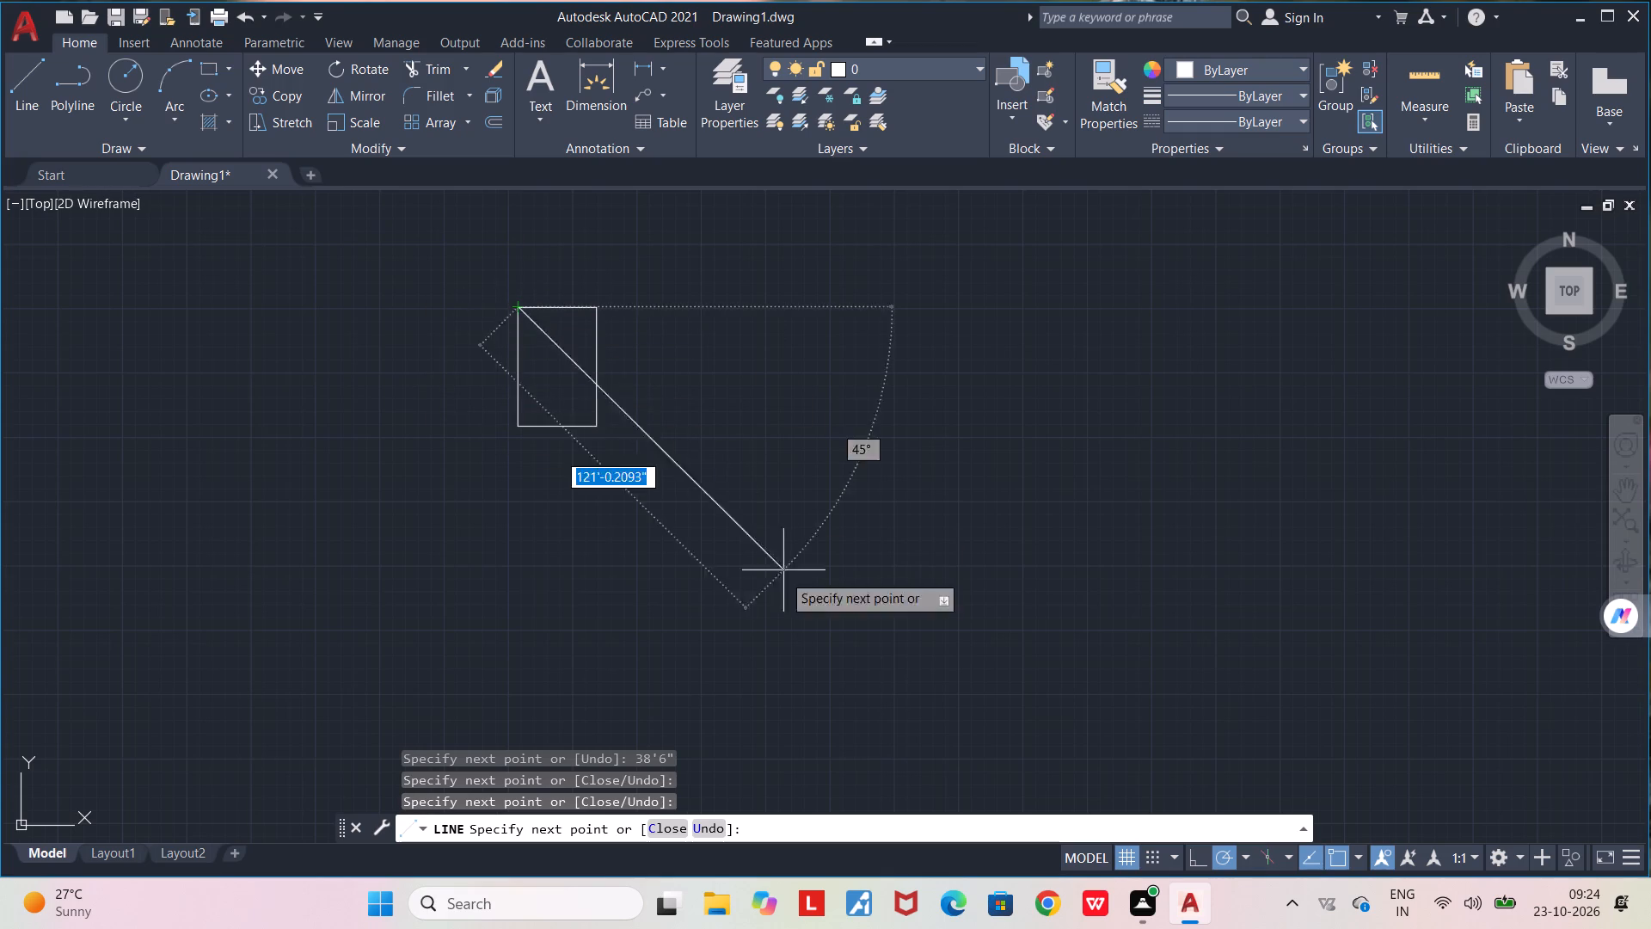
{"action": "key", "text": "space"}
{"action": "scroll", "coordinate": [531, 371], "scroll_direction": "up", "scroll_amount": 2}
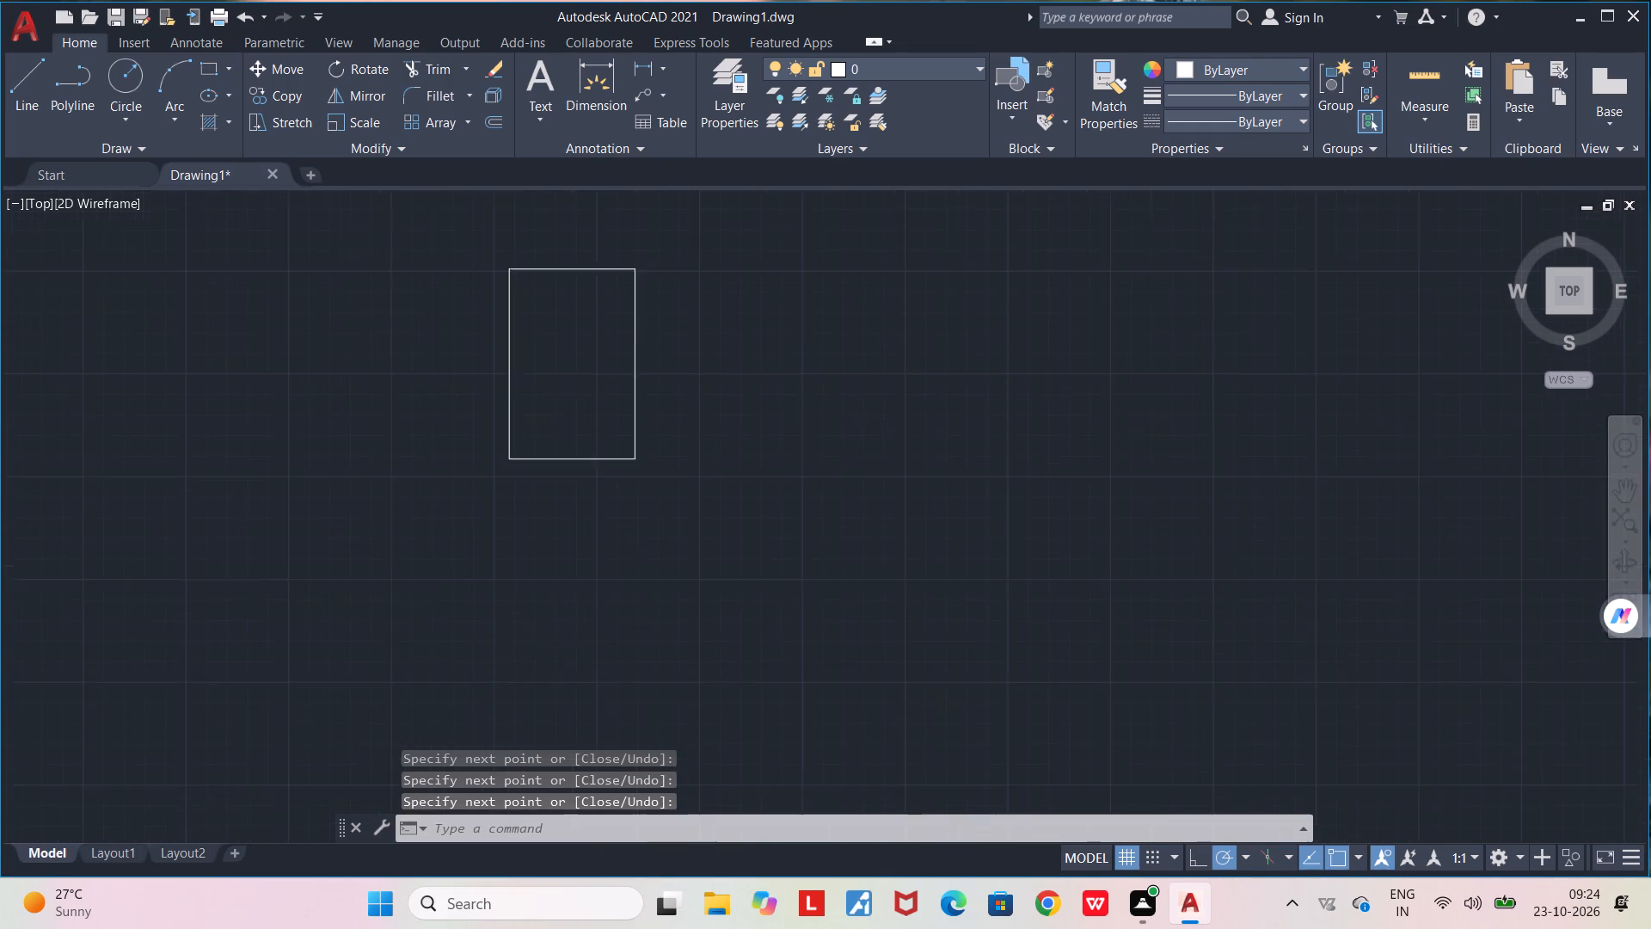
{"action": "middle_click_drag", "start_coordinate": [540, 365], "coordinate": [538, 477]}
{"action": "scroll", "coordinate": [546, 534], "scroll_direction": "up", "scroll_amount": 1}
{"action": "middle_click_drag", "start_coordinate": [555, 420], "coordinate": [563, 425]}
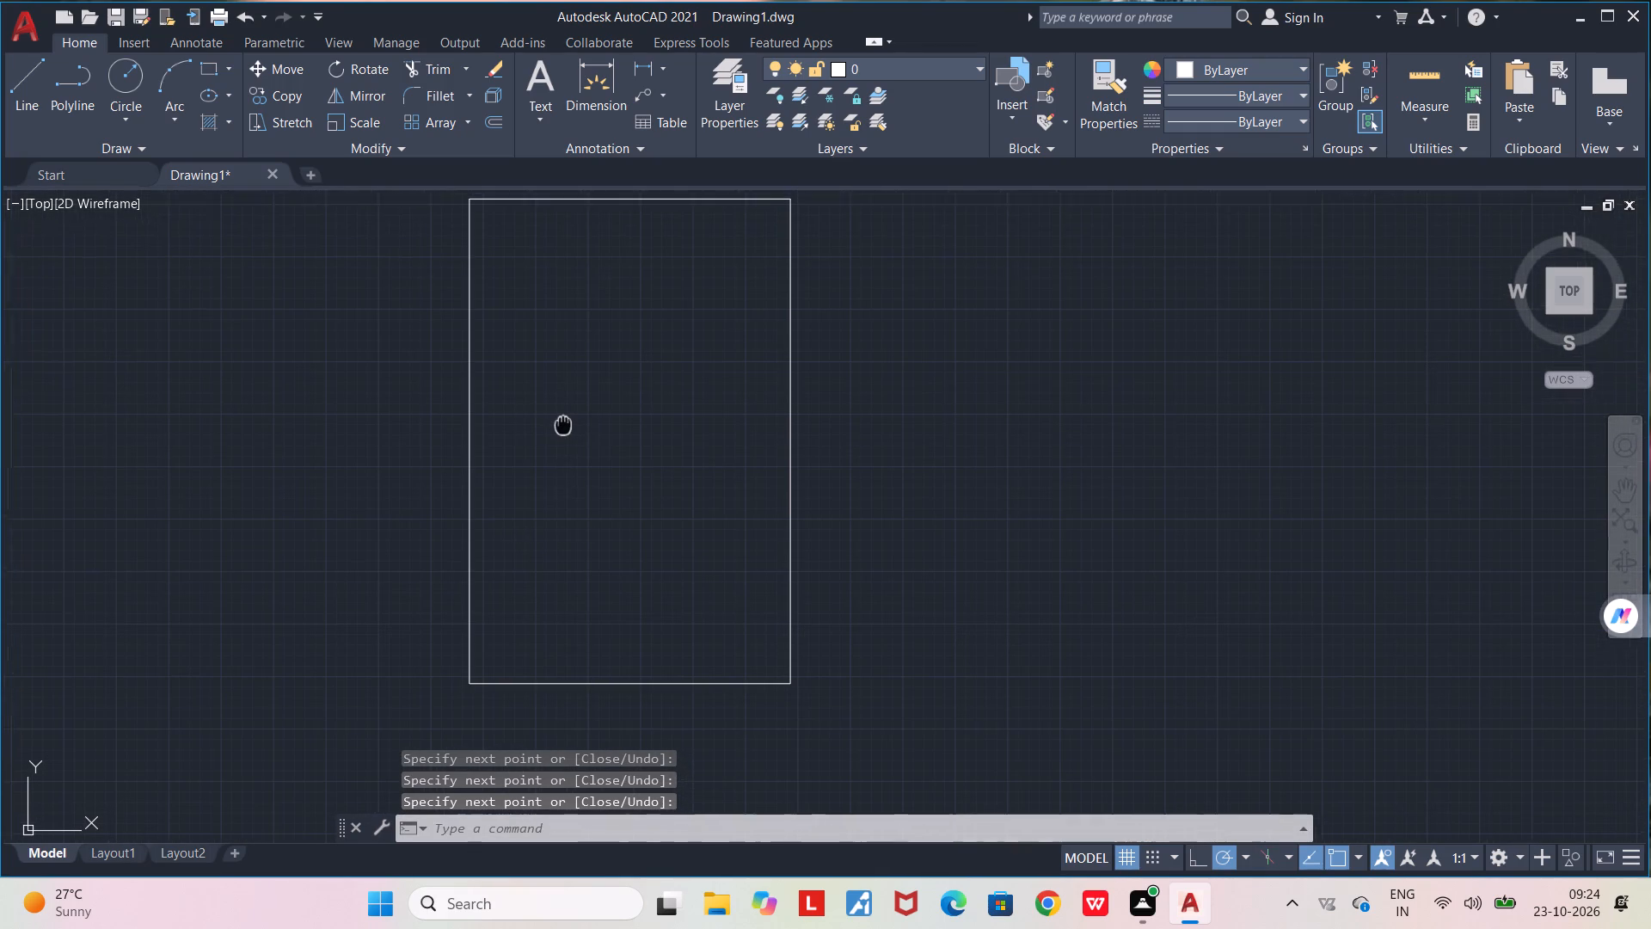
{"action": "middle_click_drag", "start_coordinate": [563, 425], "coordinate": [571, 466]}
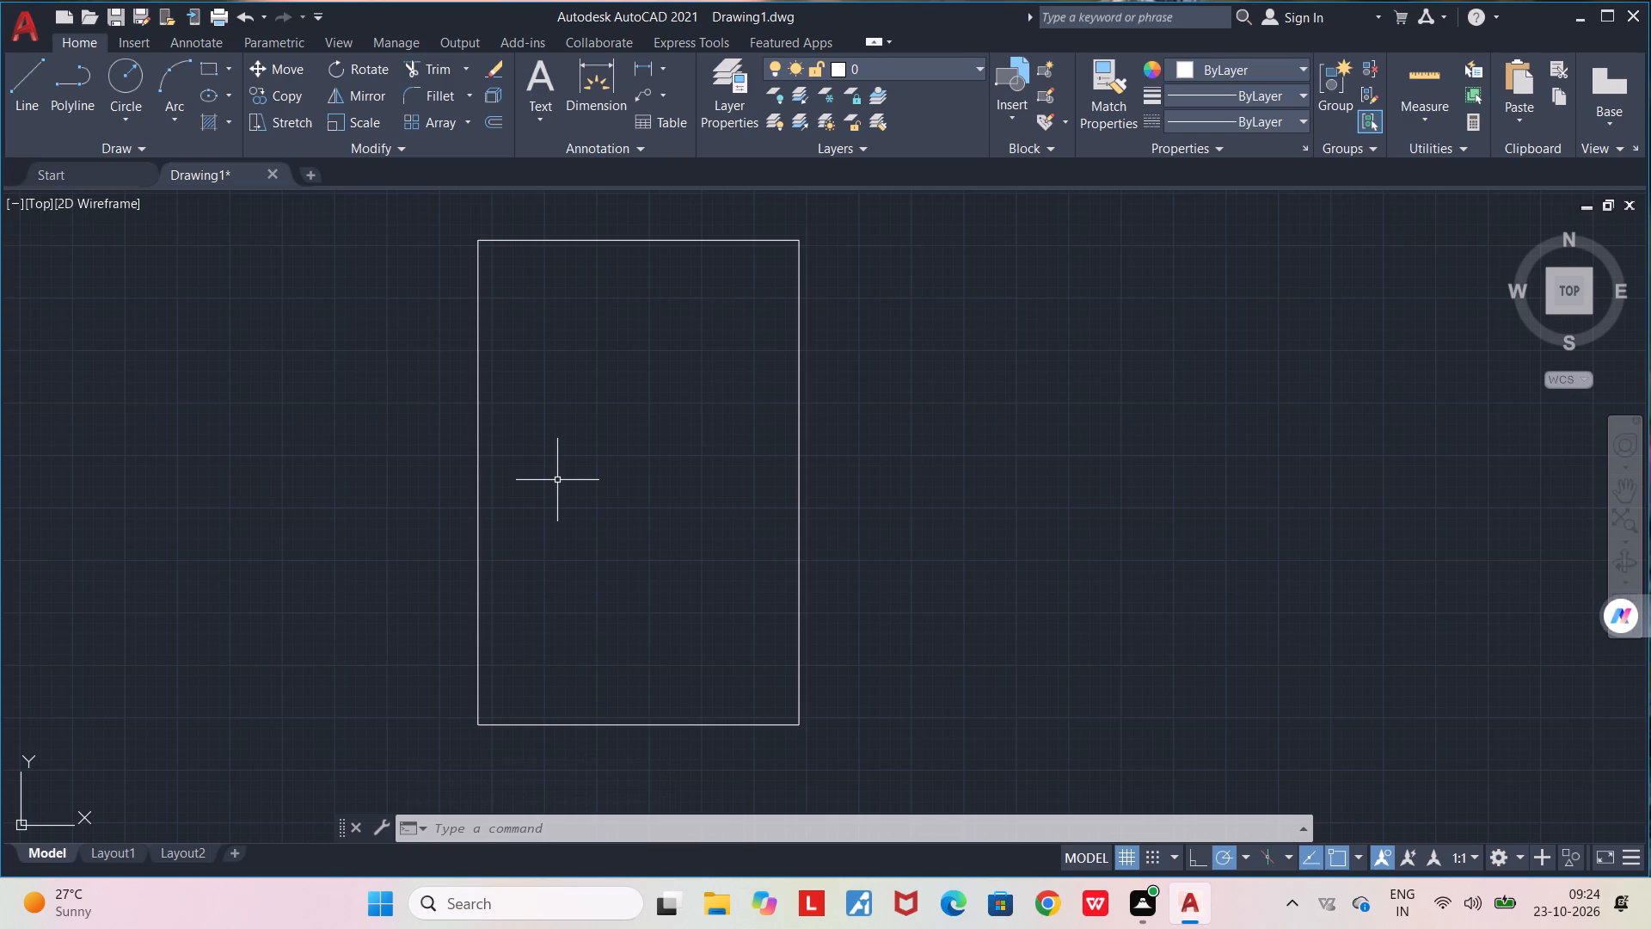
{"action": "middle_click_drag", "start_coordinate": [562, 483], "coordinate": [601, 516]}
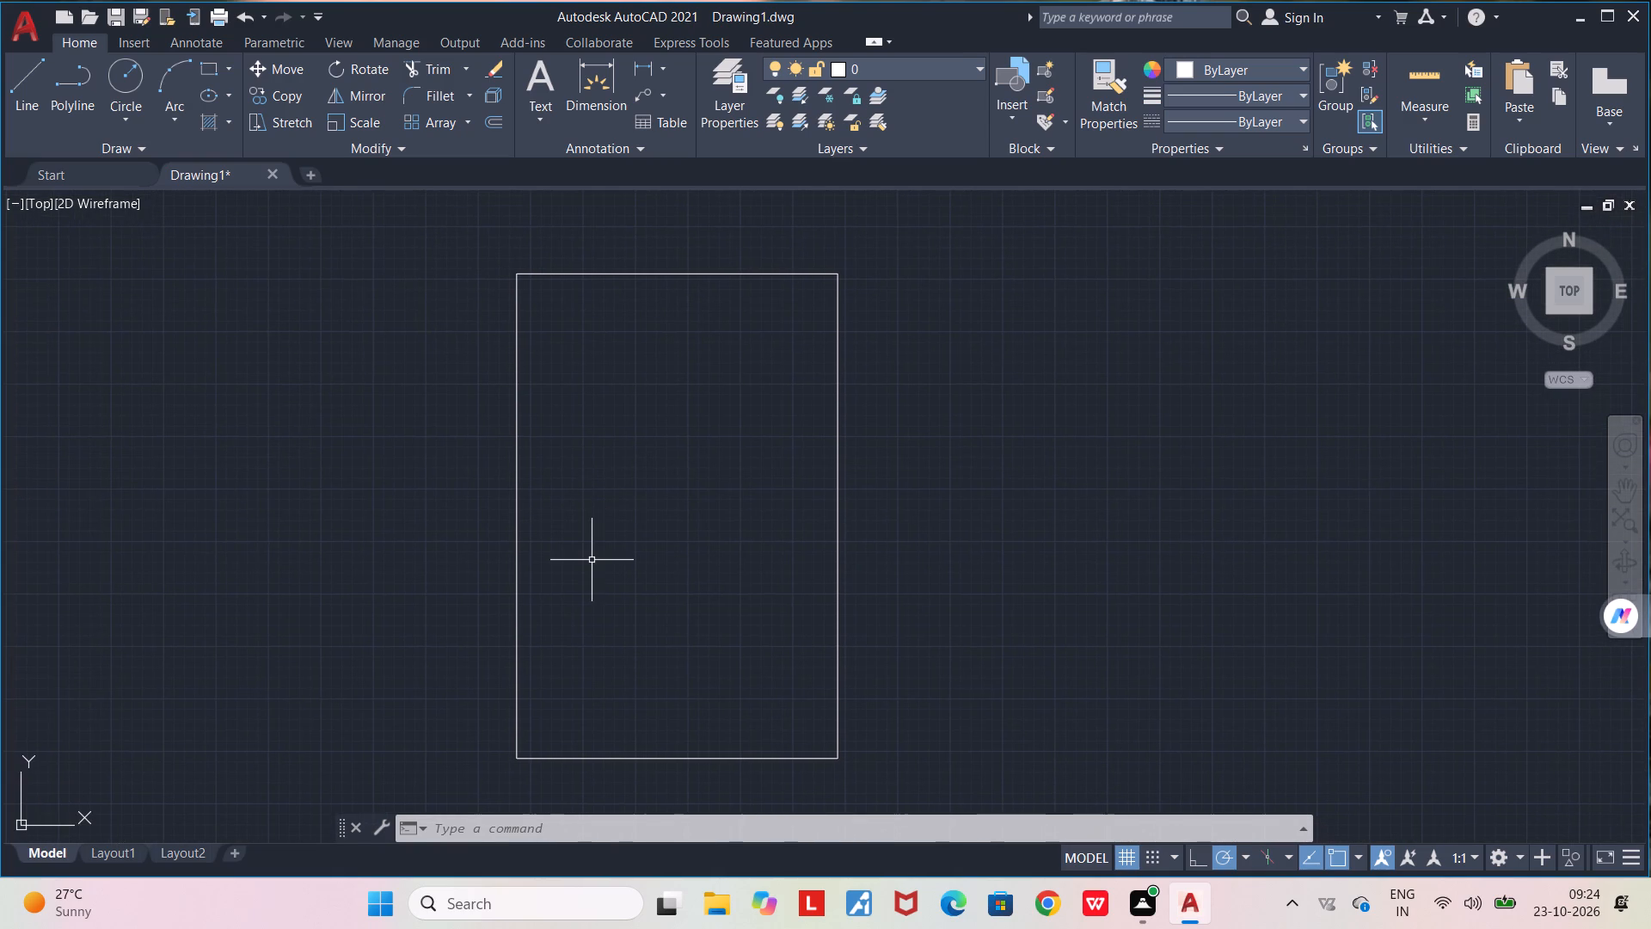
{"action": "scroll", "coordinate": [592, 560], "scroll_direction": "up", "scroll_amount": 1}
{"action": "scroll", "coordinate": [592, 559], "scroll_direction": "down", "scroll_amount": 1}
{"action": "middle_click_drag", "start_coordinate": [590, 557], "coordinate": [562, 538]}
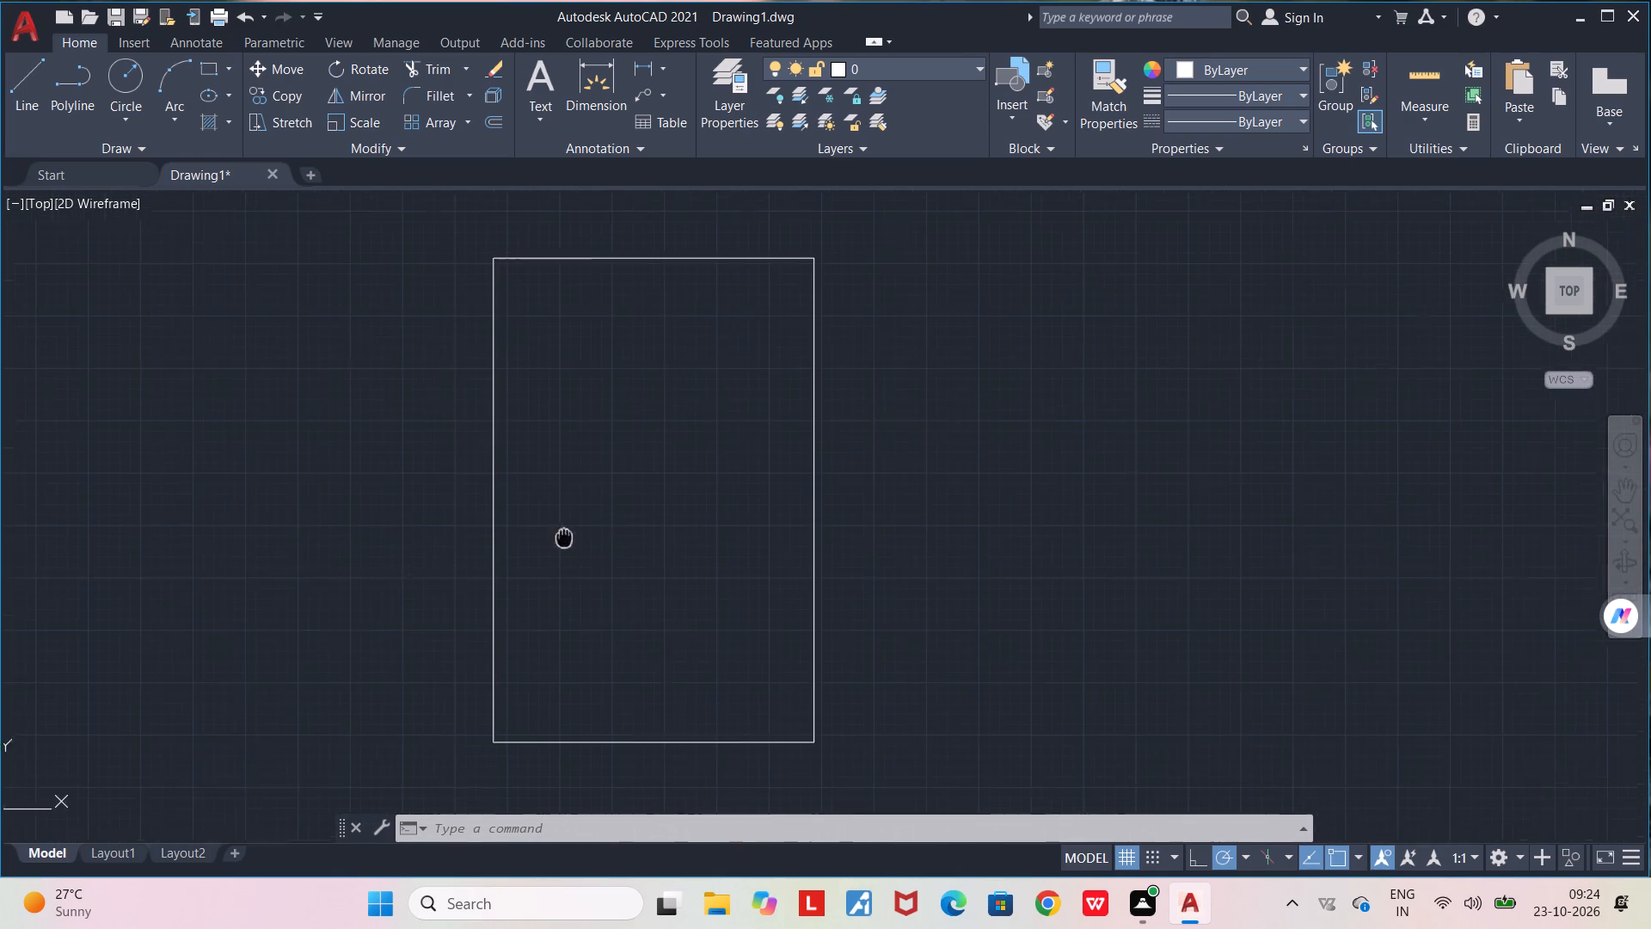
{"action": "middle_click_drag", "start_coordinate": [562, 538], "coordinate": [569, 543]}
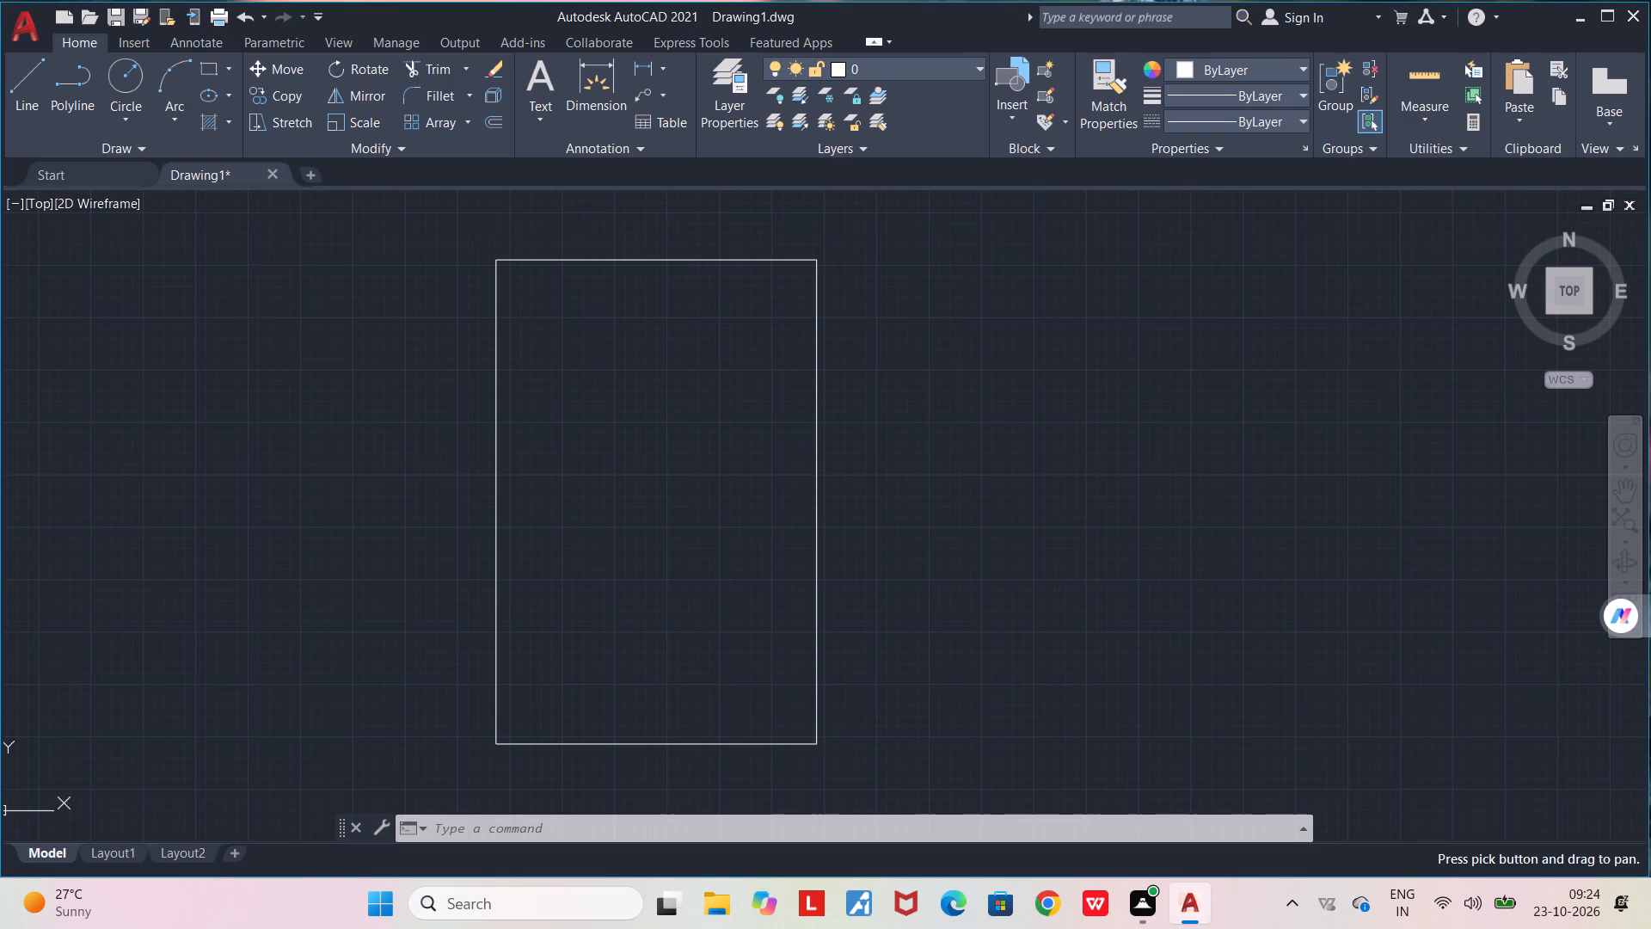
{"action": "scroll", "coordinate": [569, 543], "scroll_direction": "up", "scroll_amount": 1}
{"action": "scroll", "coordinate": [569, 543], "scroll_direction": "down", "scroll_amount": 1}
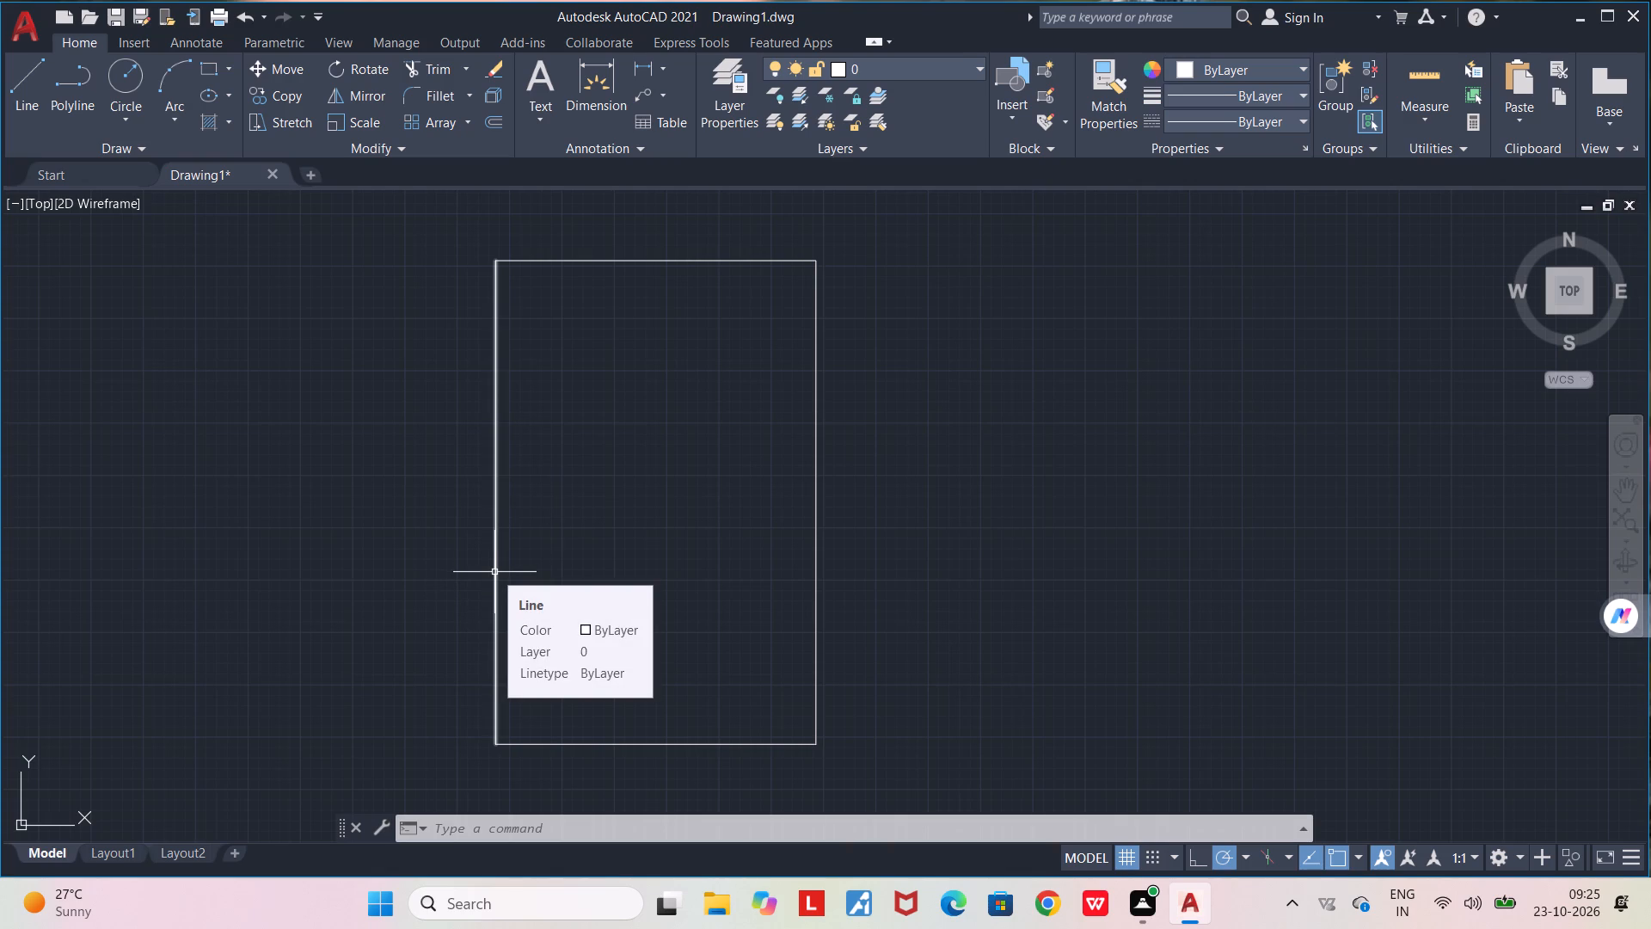
Offset all four sides of the outer boundary 9" inward to form the exterior walls.
{"action": "key", "text": "o"}
{"action": "type", "text": "FF"}
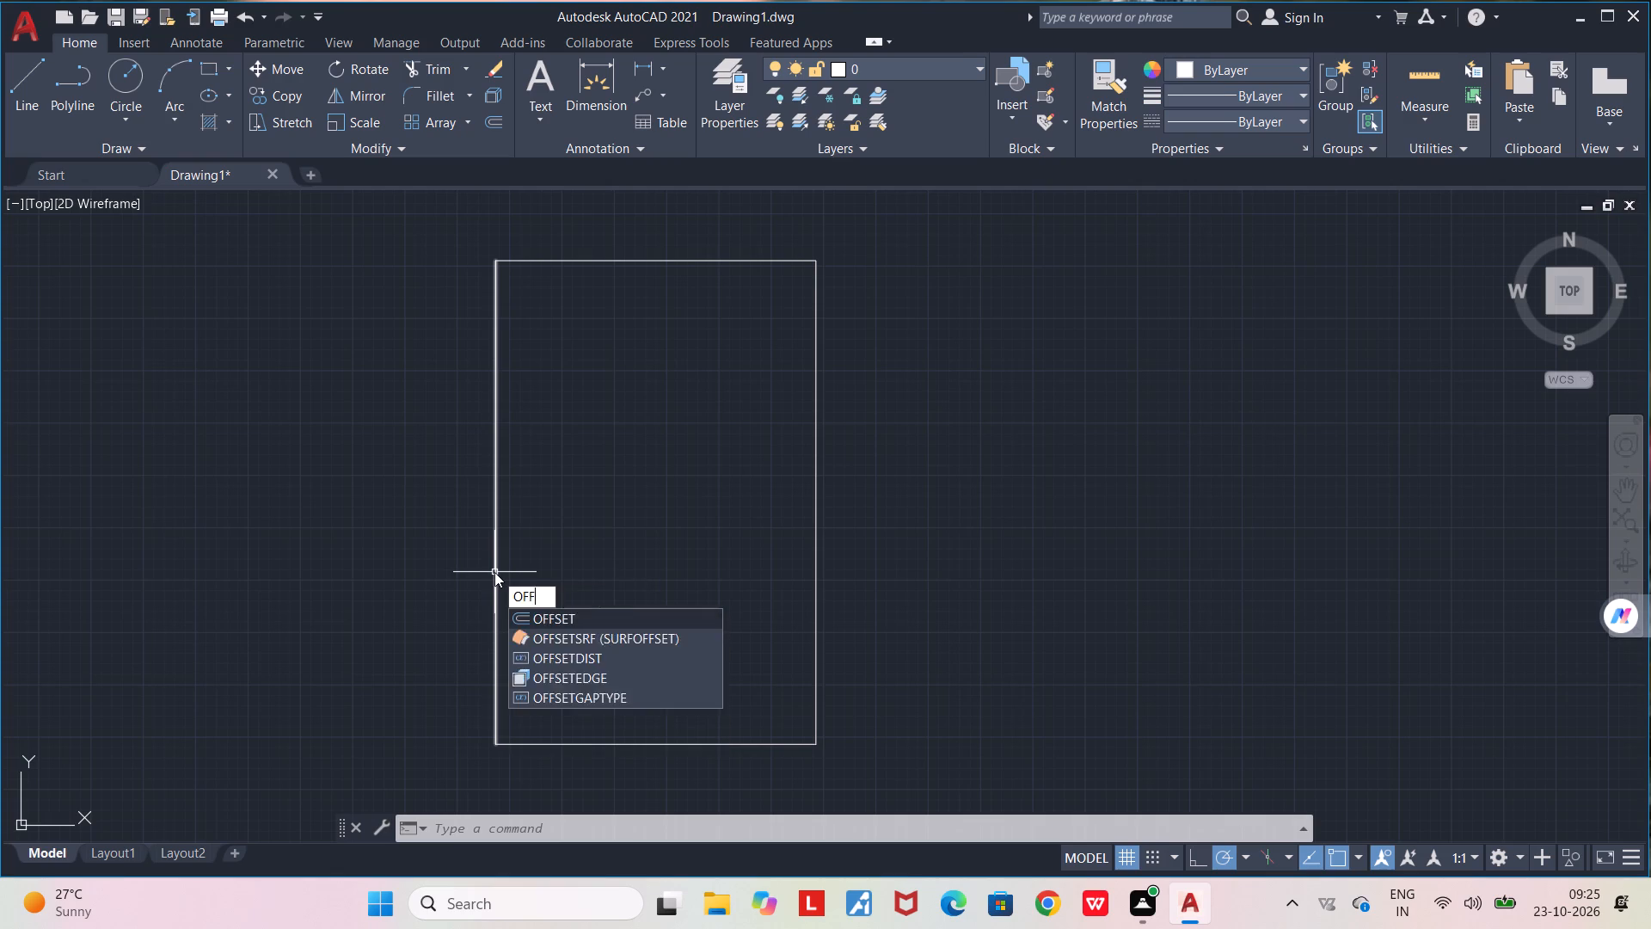
{"action": "key", "text": "Return"}
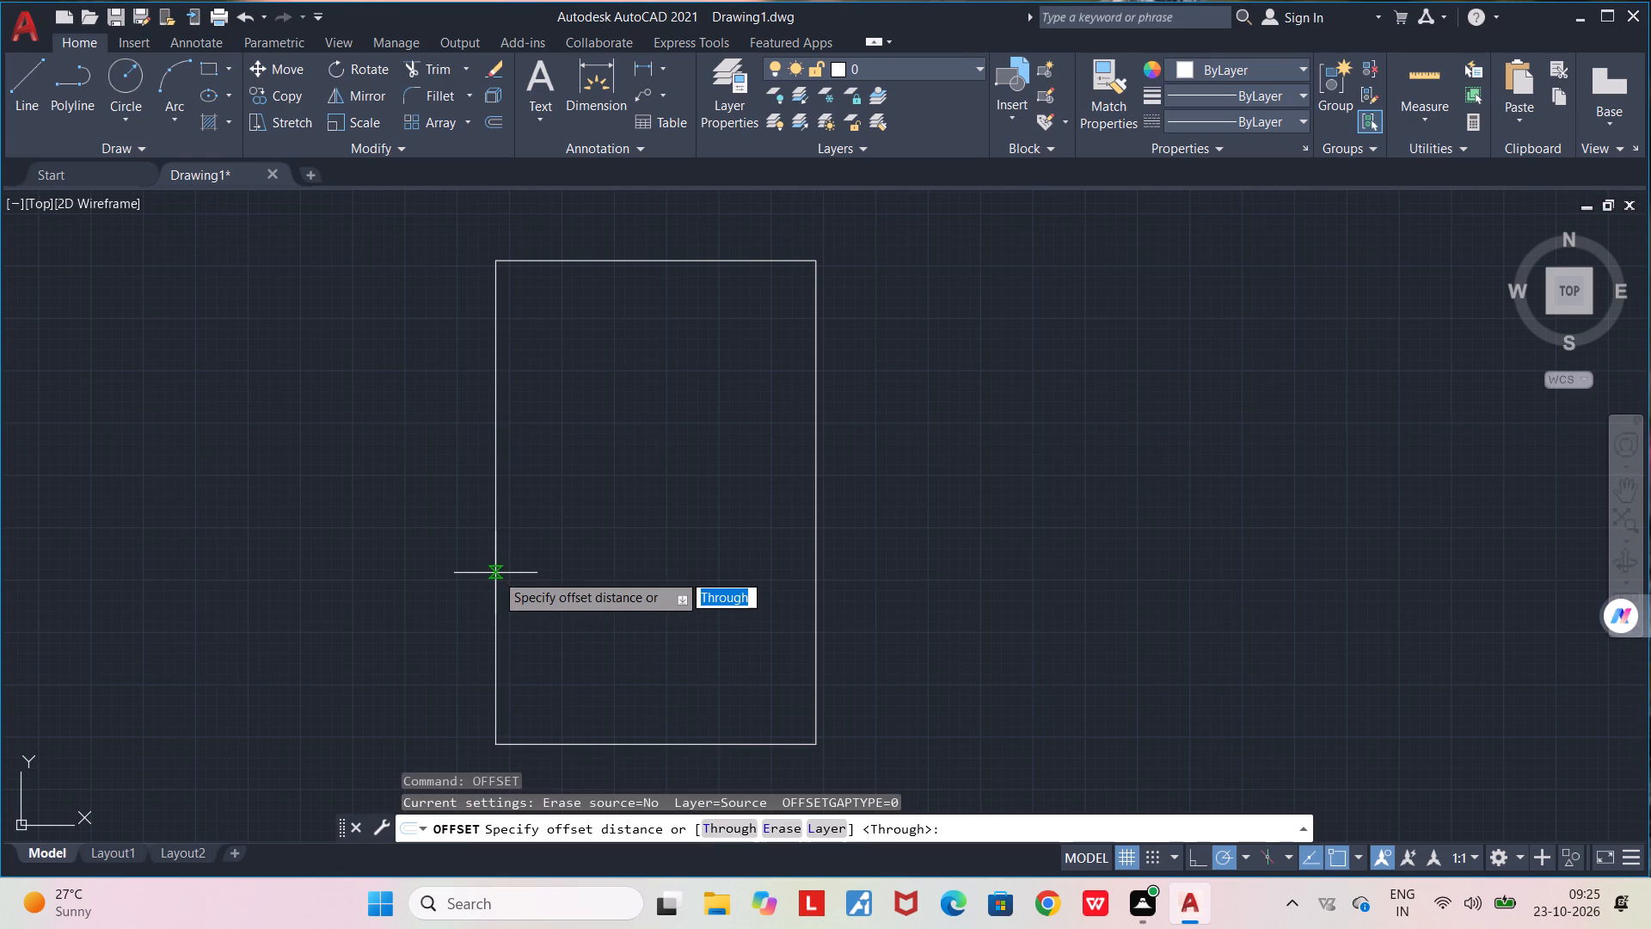
{"action": "left_click", "coordinate": [498, 574]}
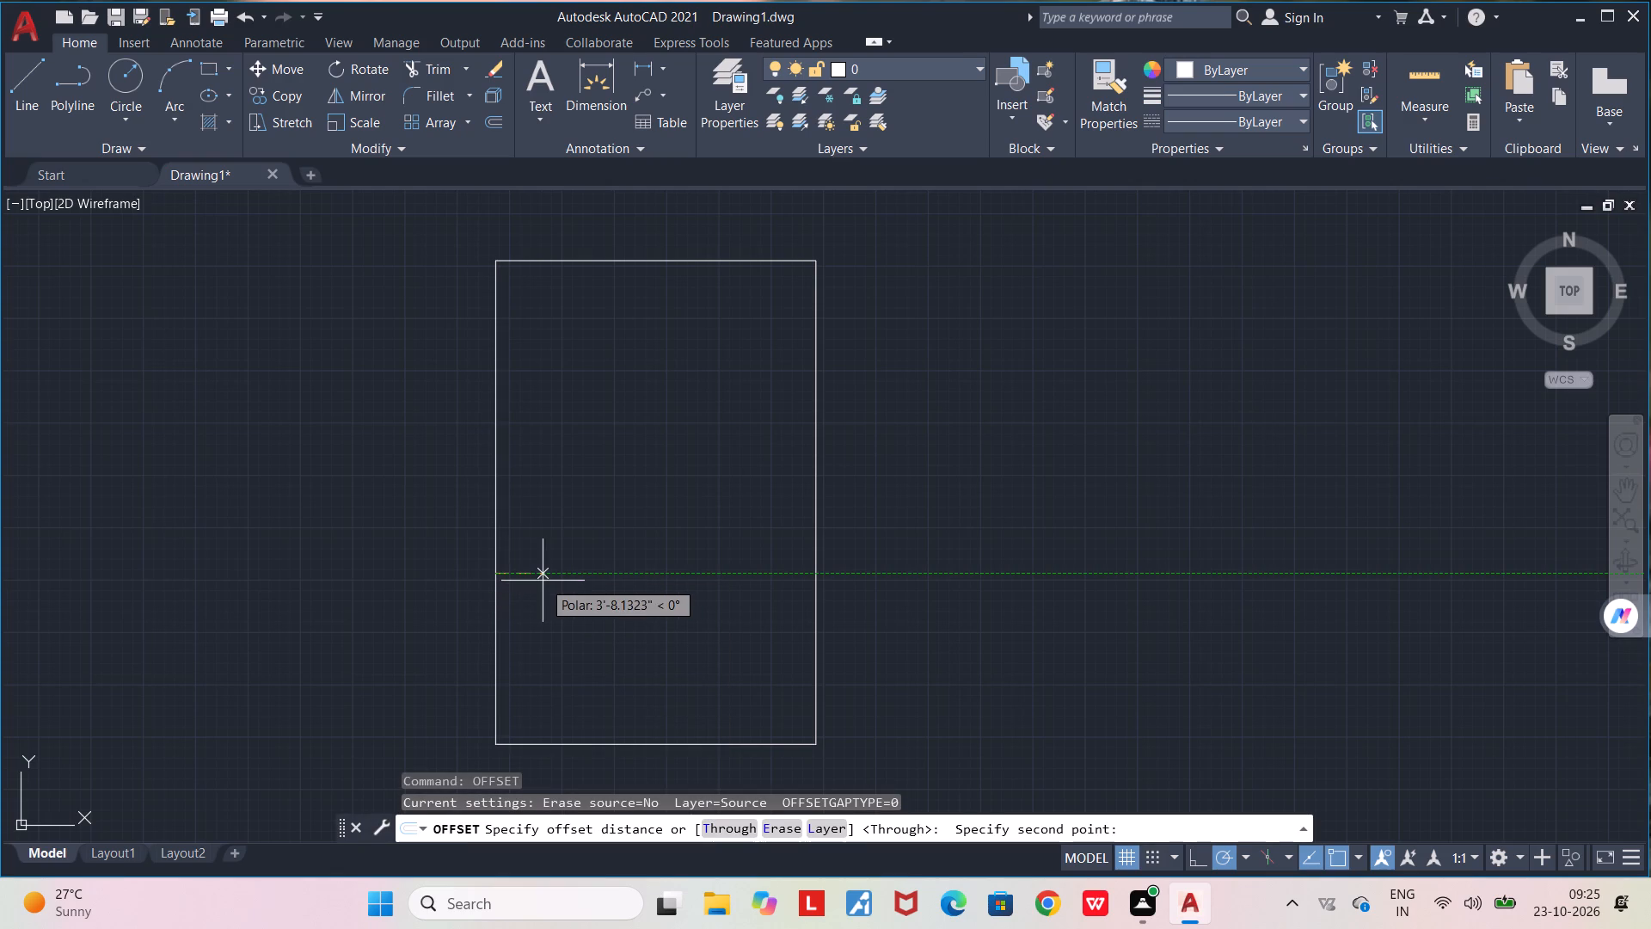
{"action": "type", "text": "9\""}
{"action": "key", "text": "Return"}
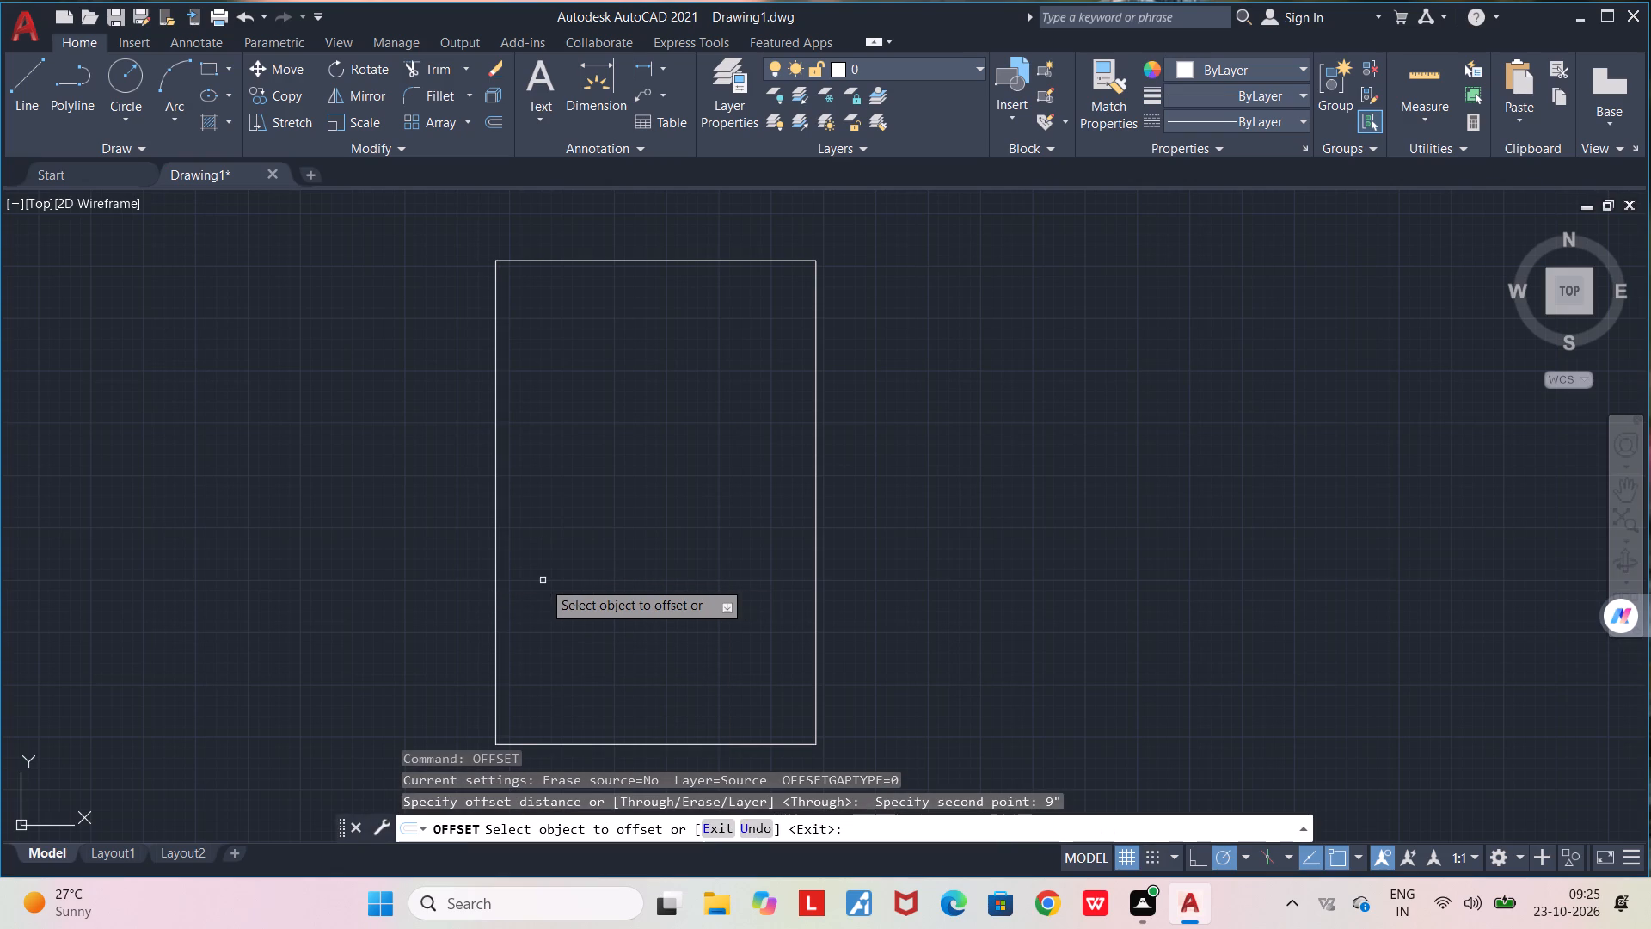
{"action": "left_click", "coordinate": [498, 538]}
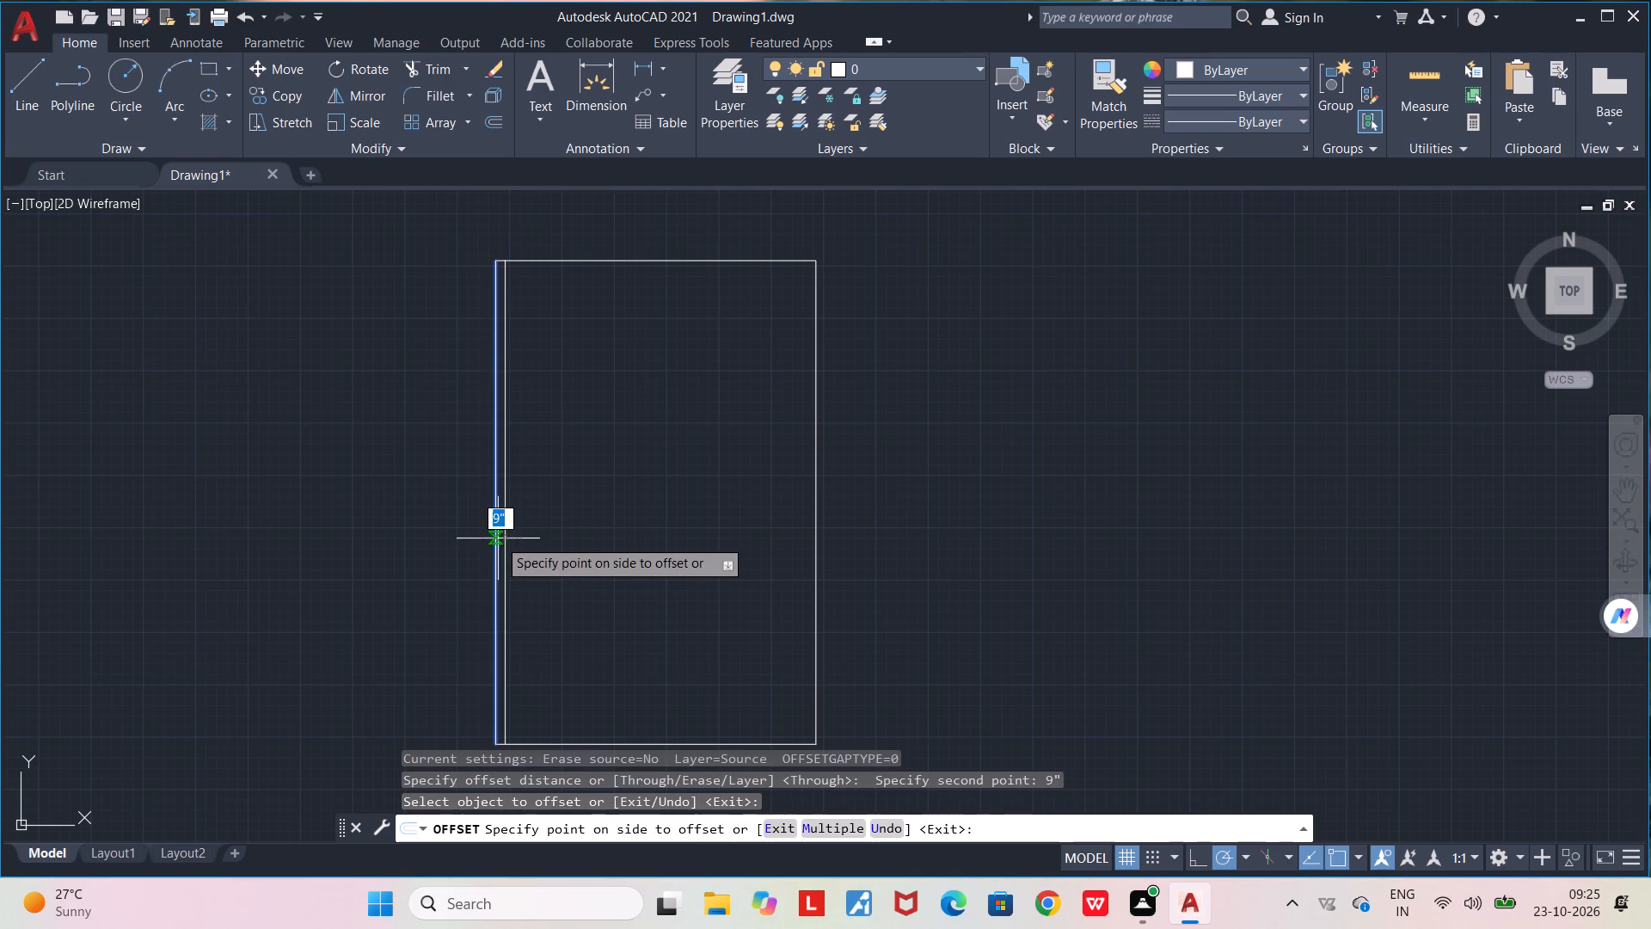
{"action": "left_click", "coordinate": [526, 555]}
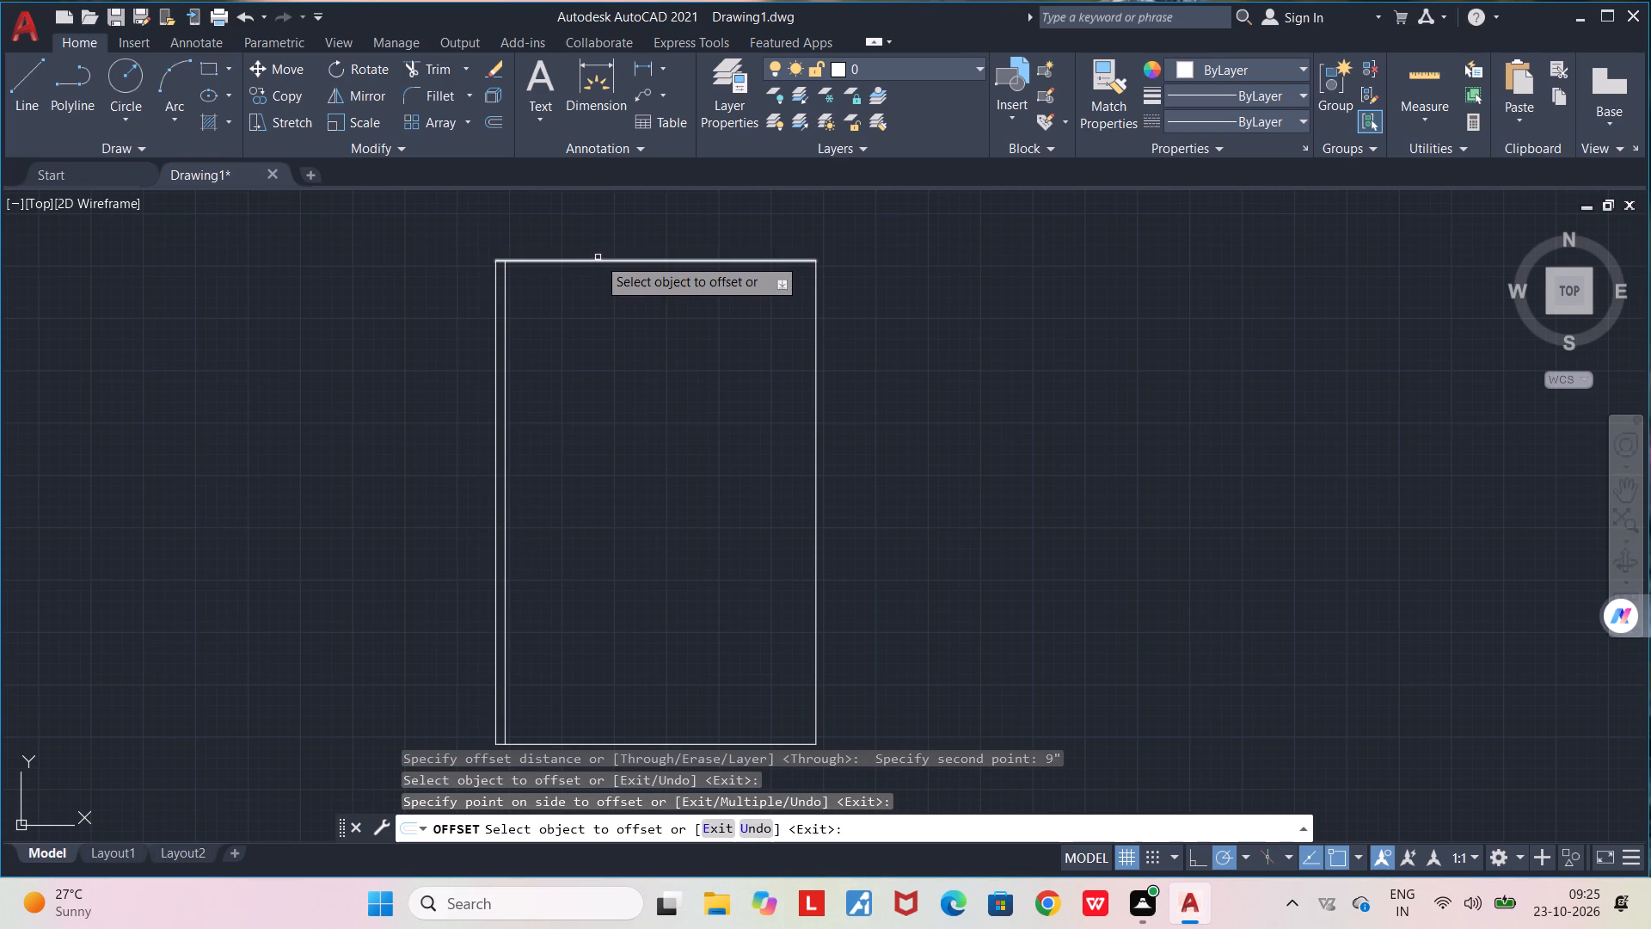
{"action": "left_click", "coordinate": [598, 257]}
{"action": "left_click", "coordinate": [595, 314]}
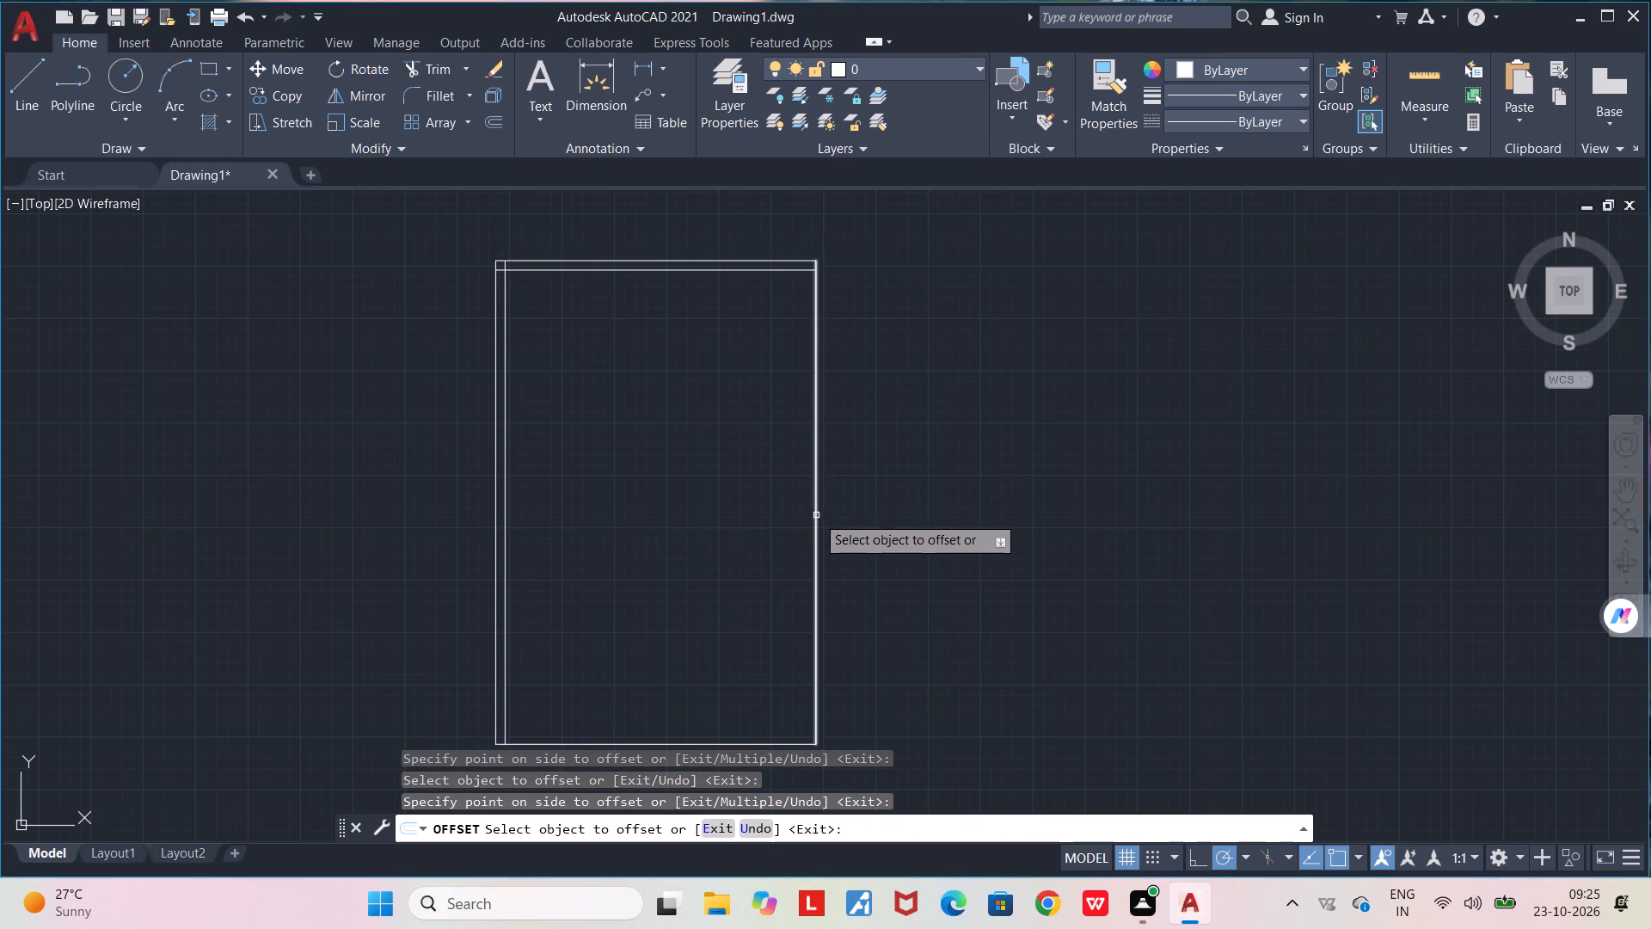
{"action": "left_click", "coordinate": [819, 519]}
{"action": "left_click", "coordinate": [777, 510]}
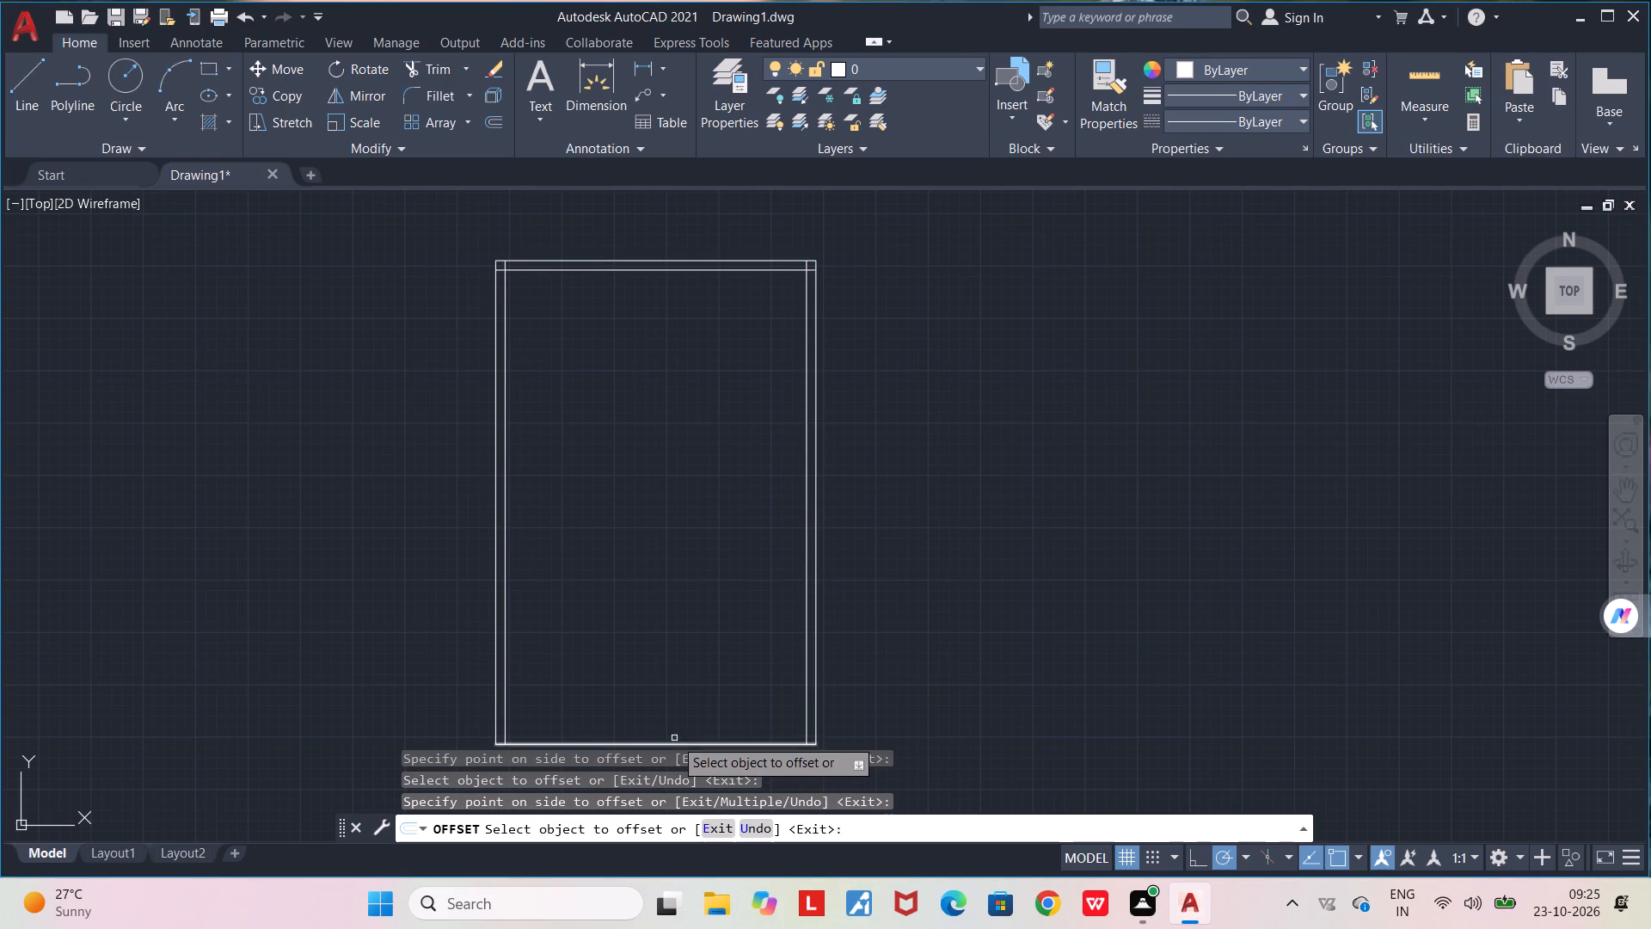
{"action": "left_click", "coordinate": [676, 745]}
{"action": "left_click", "coordinate": [668, 696]}
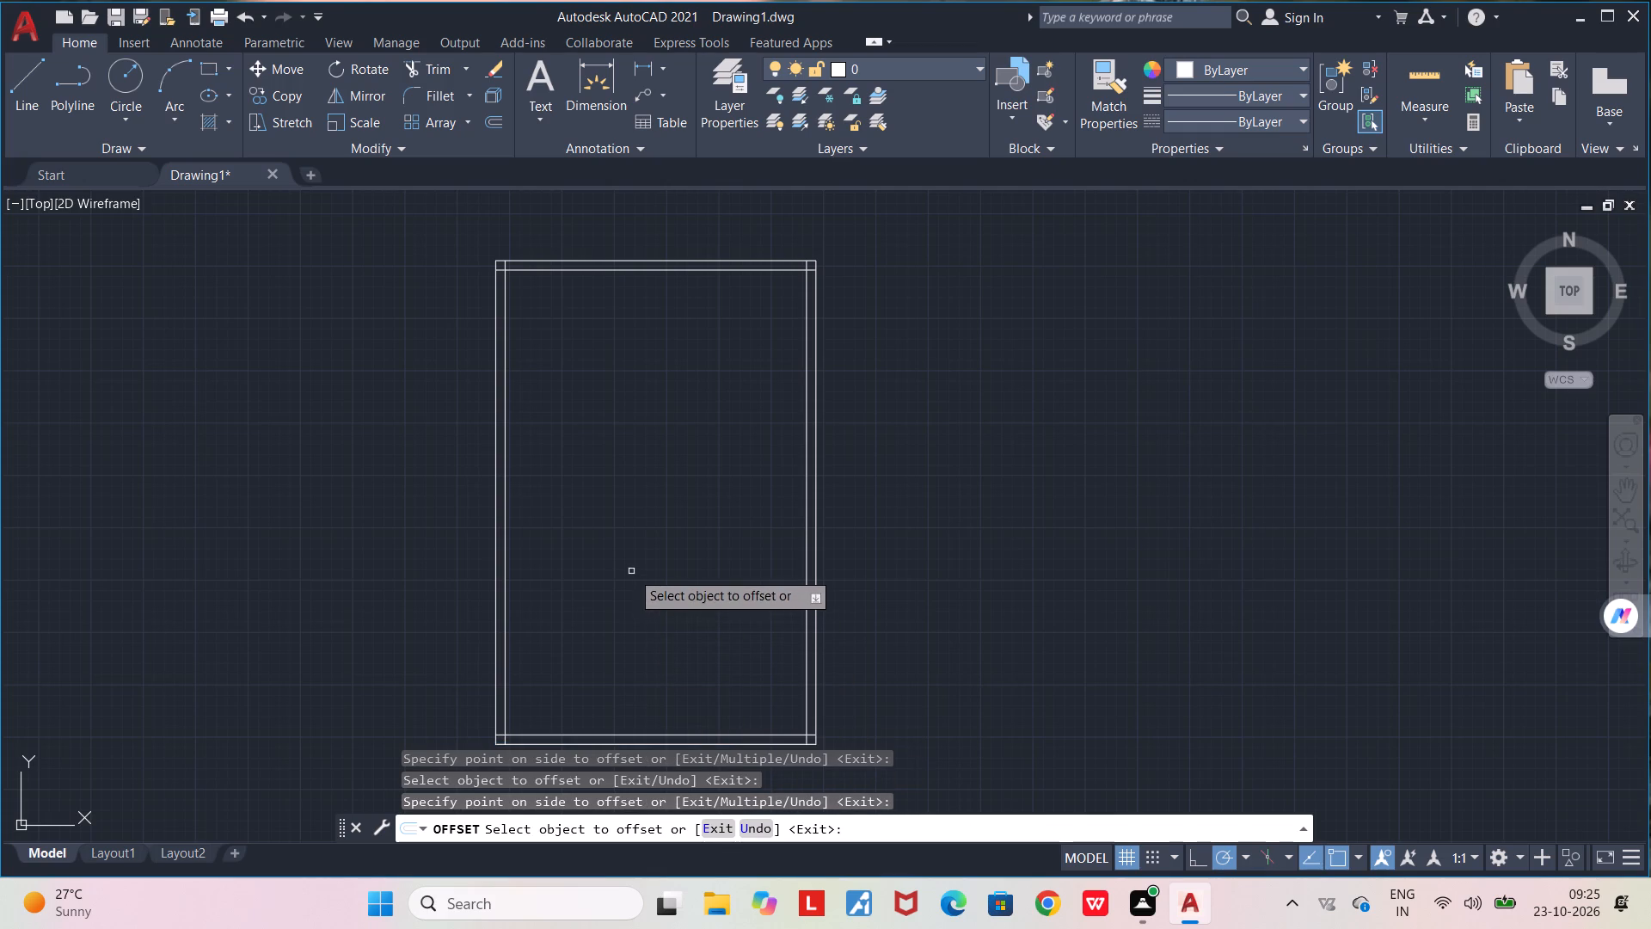
{"action": "middle_click_drag", "start_coordinate": [629, 570], "coordinate": [643, 542]}
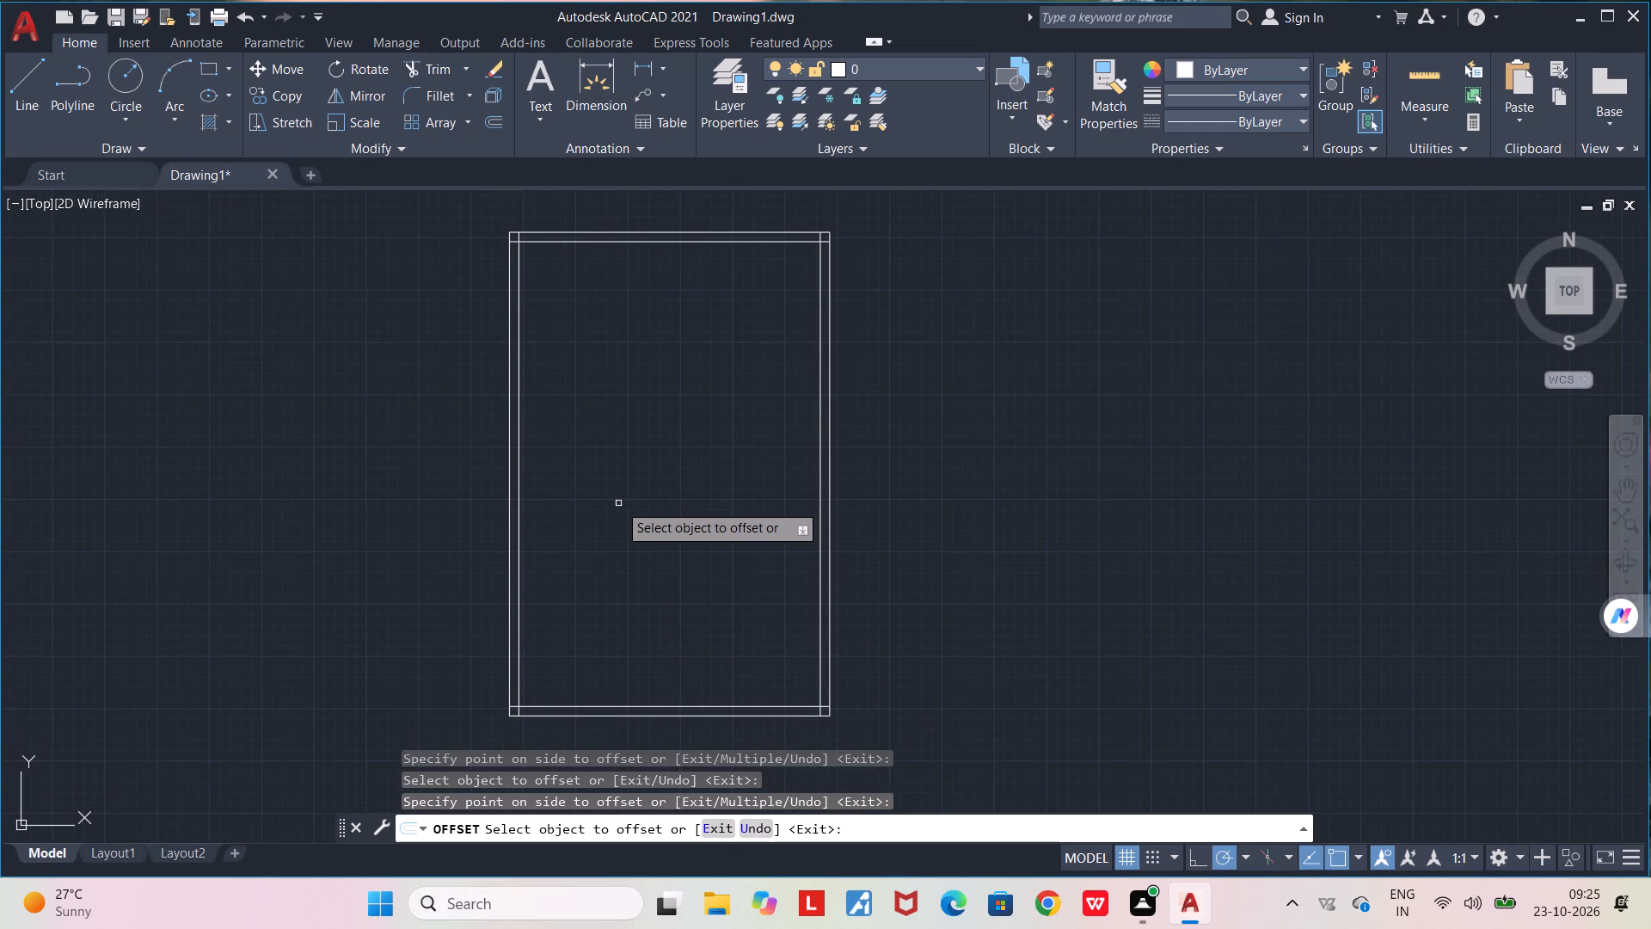
Offset the inner line of the top exterior wall 11'0" downward into the house.
{"action": "middle_click_drag", "start_coordinate": [617, 474], "coordinate": [637, 564]}
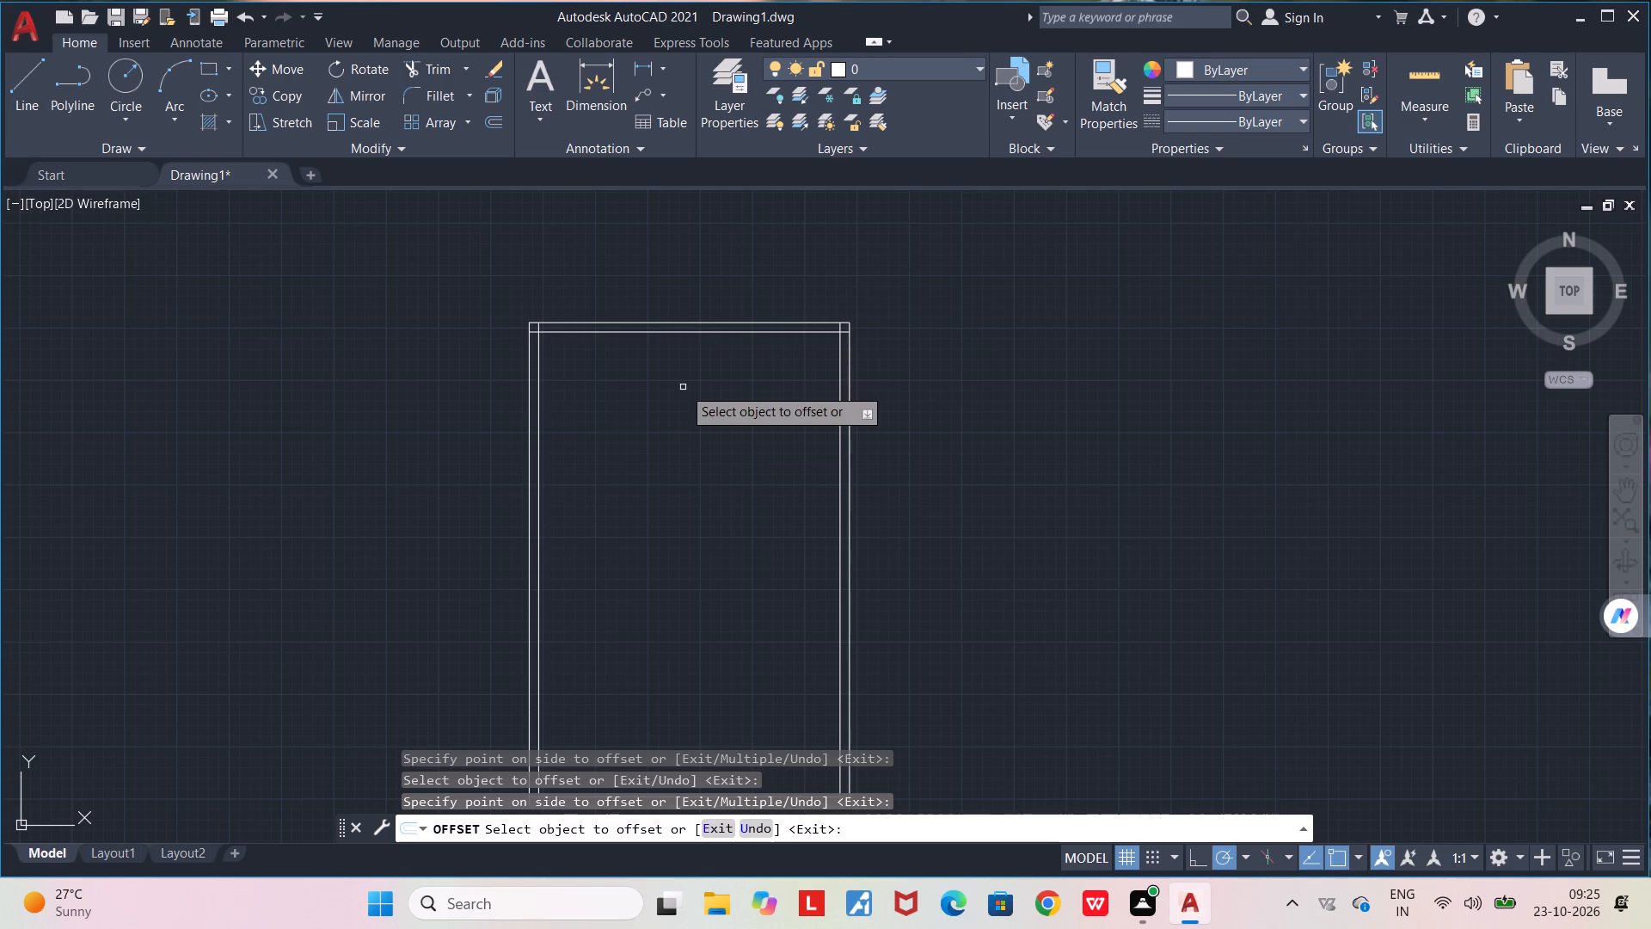
{"action": "key", "text": "space"}
{"action": "key", "text": "space"}
{"action": "left_click", "coordinate": [684, 329]}
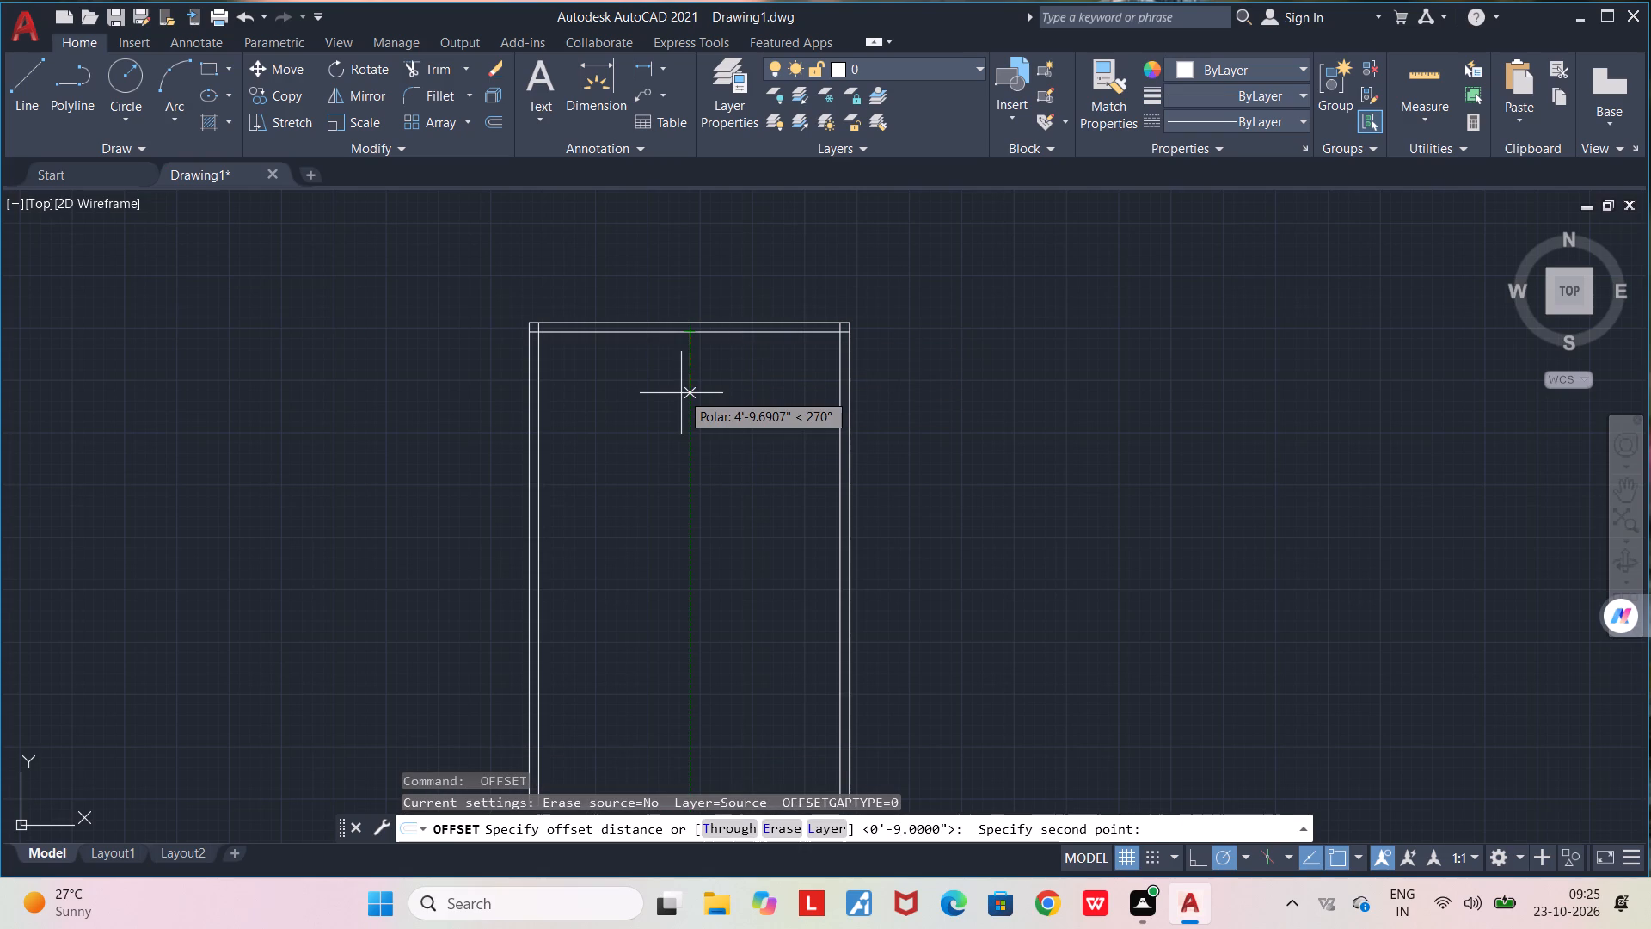
{"action": "type", "text": "11"}
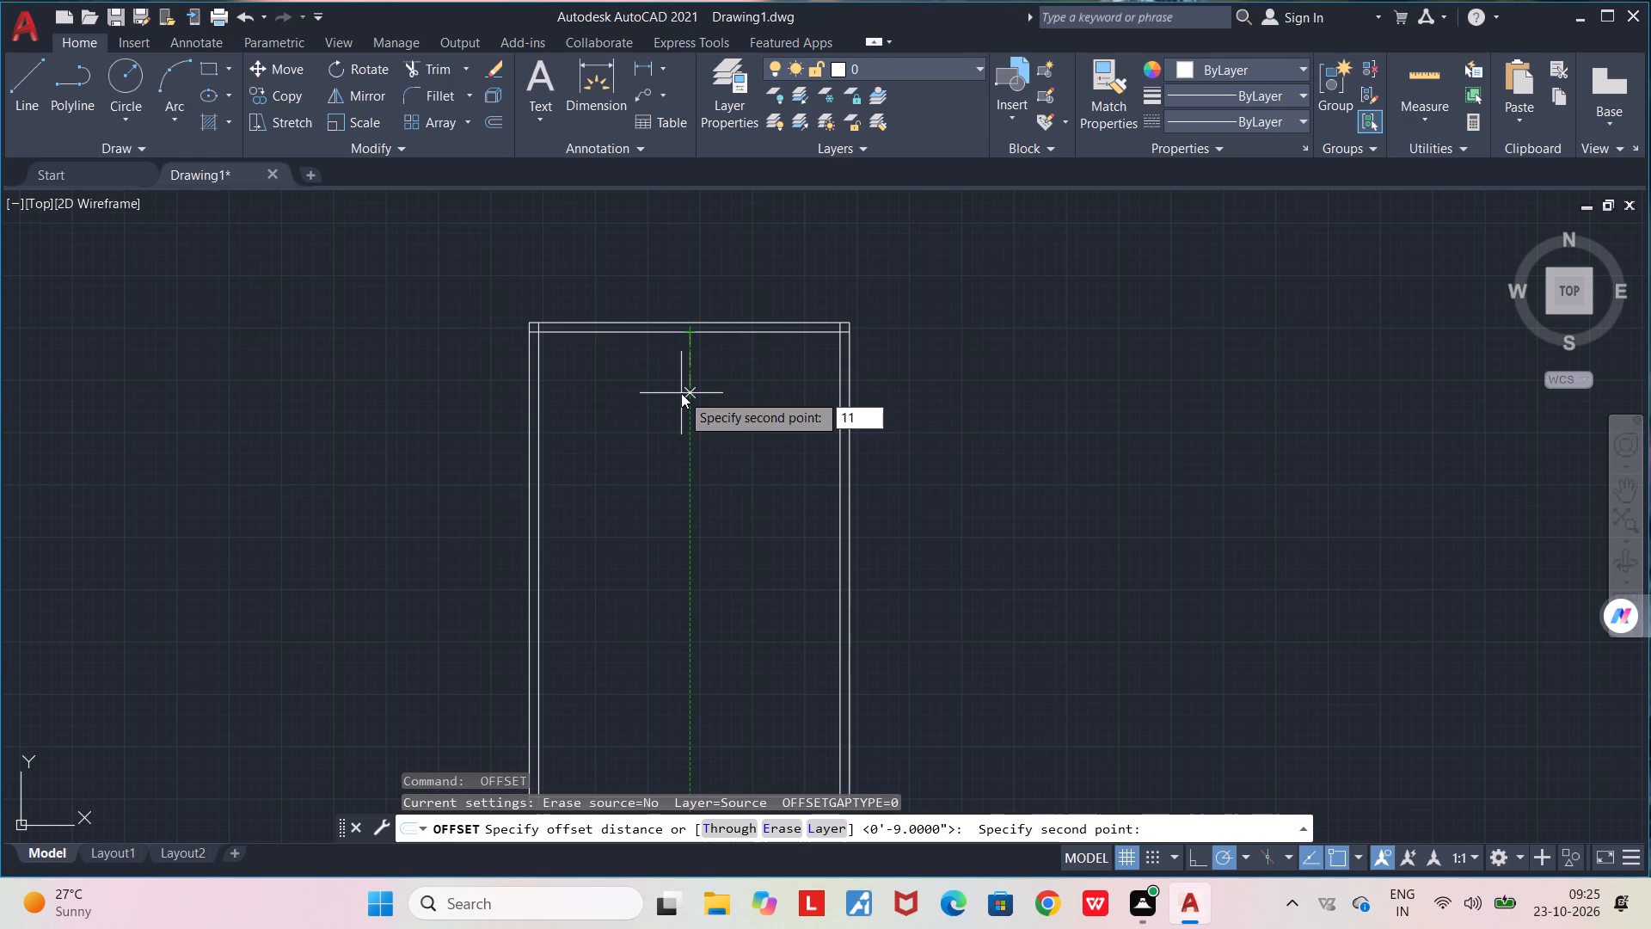
{"action": "type", "text": "'0\""}
{"action": "key", "text": "Return"}
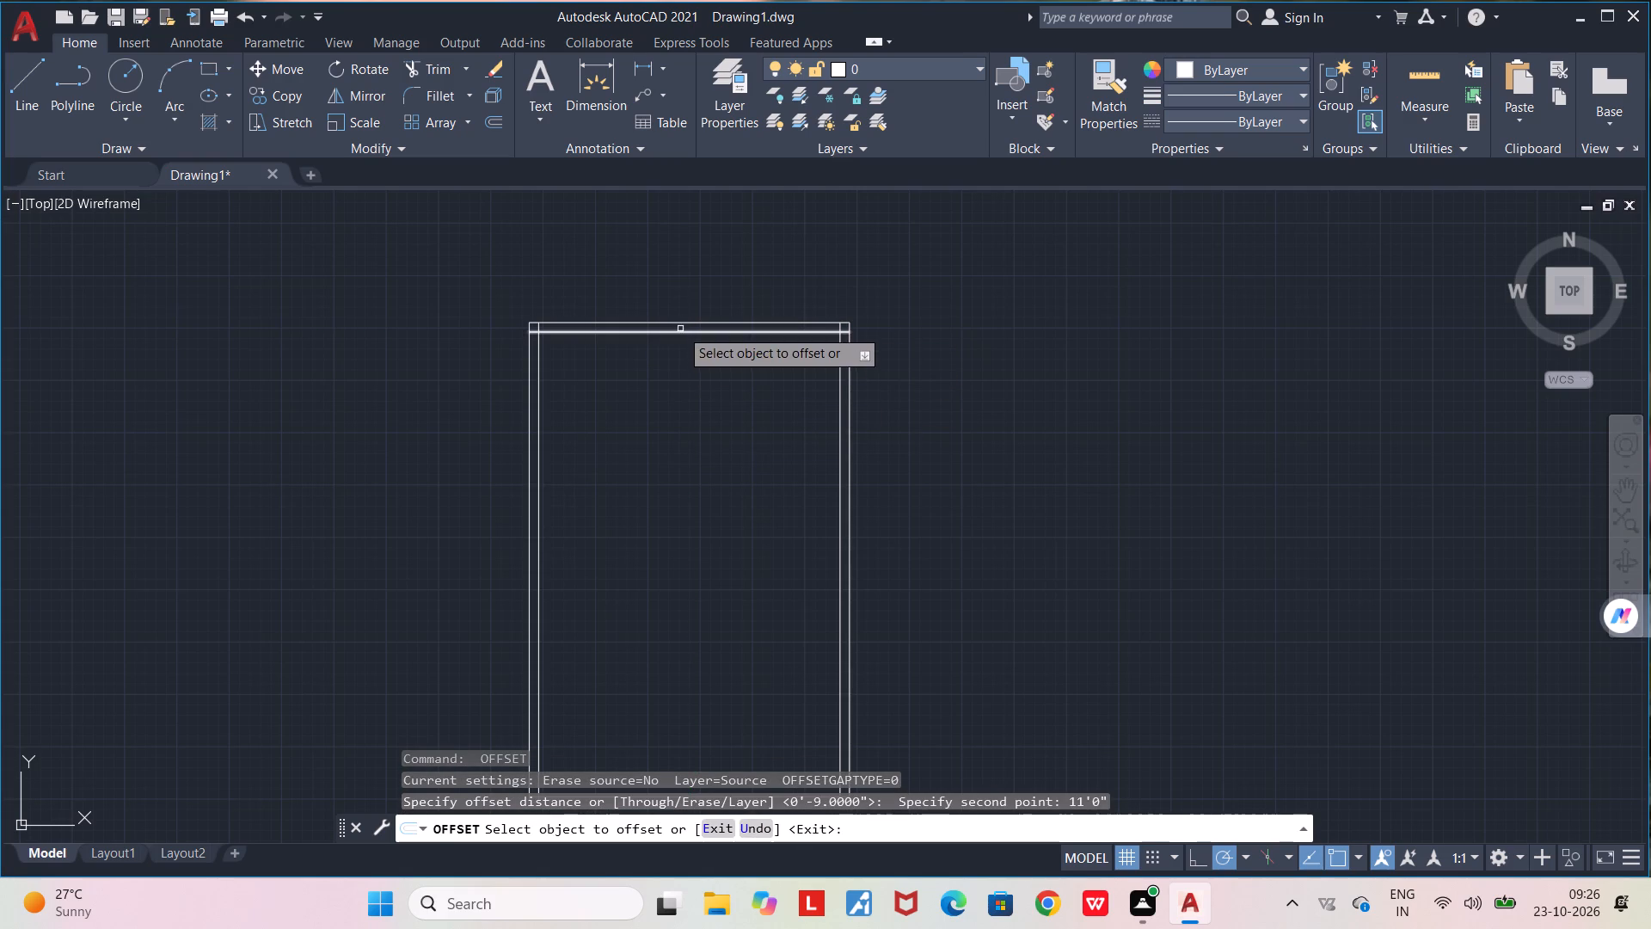
{"action": "left_click", "coordinate": [680, 329]}
{"action": "left_click", "coordinate": [679, 425]}
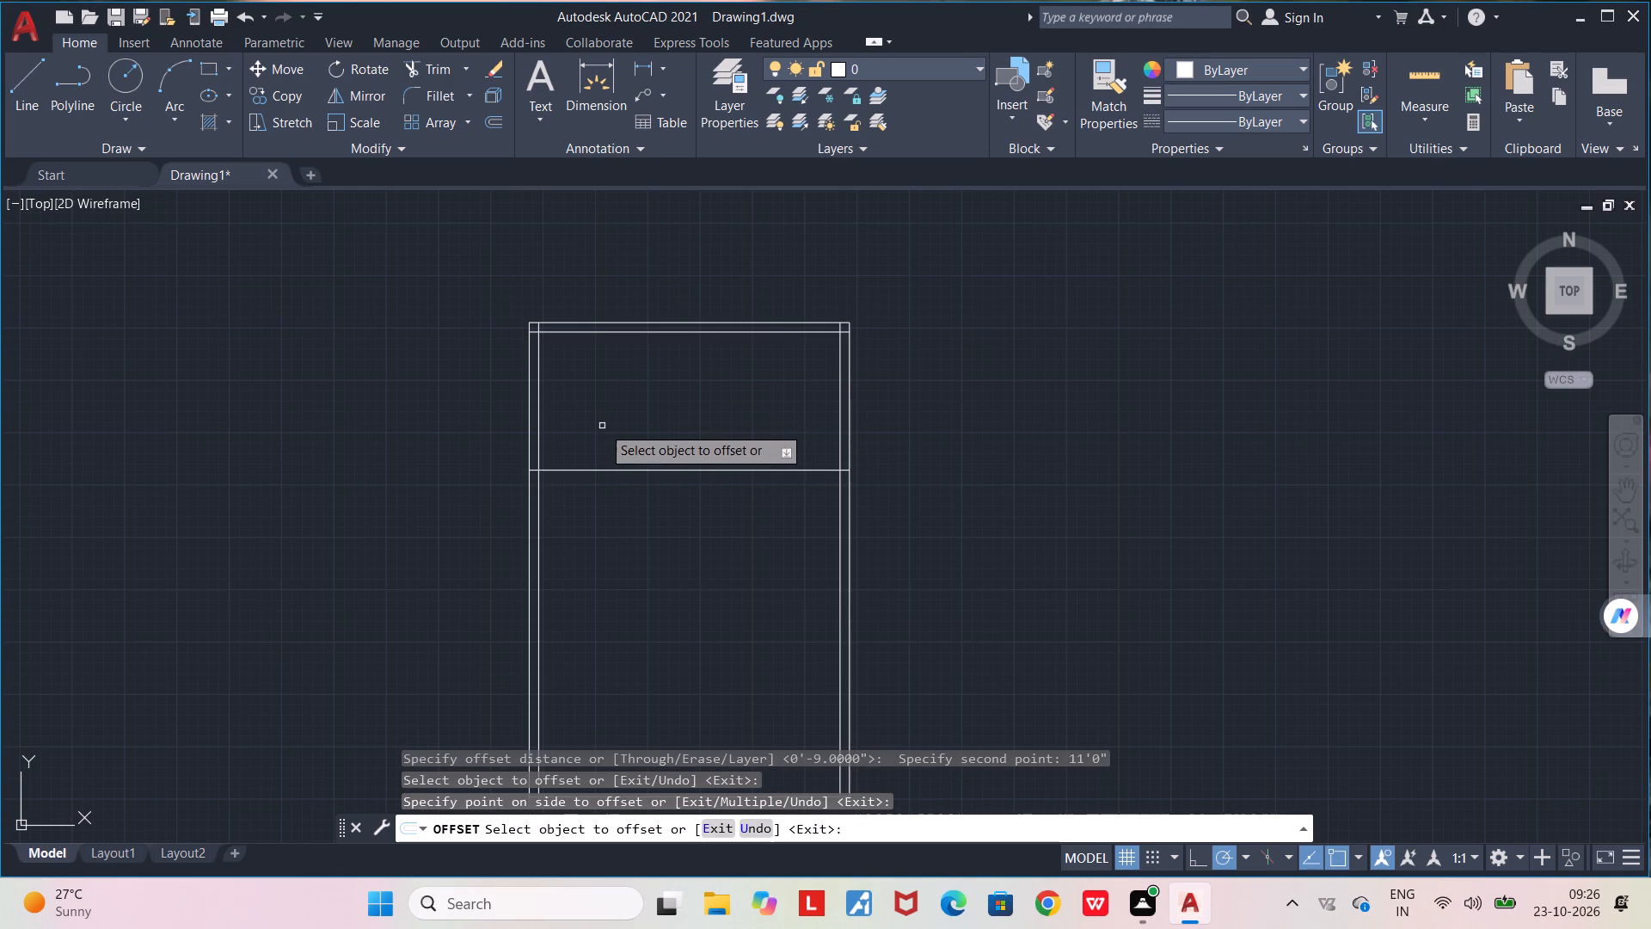
Offset the inner line of the left exterior wall 10'6" to the right.
{"action": "key", "text": "space"}
{"action": "key", "text": "space"}
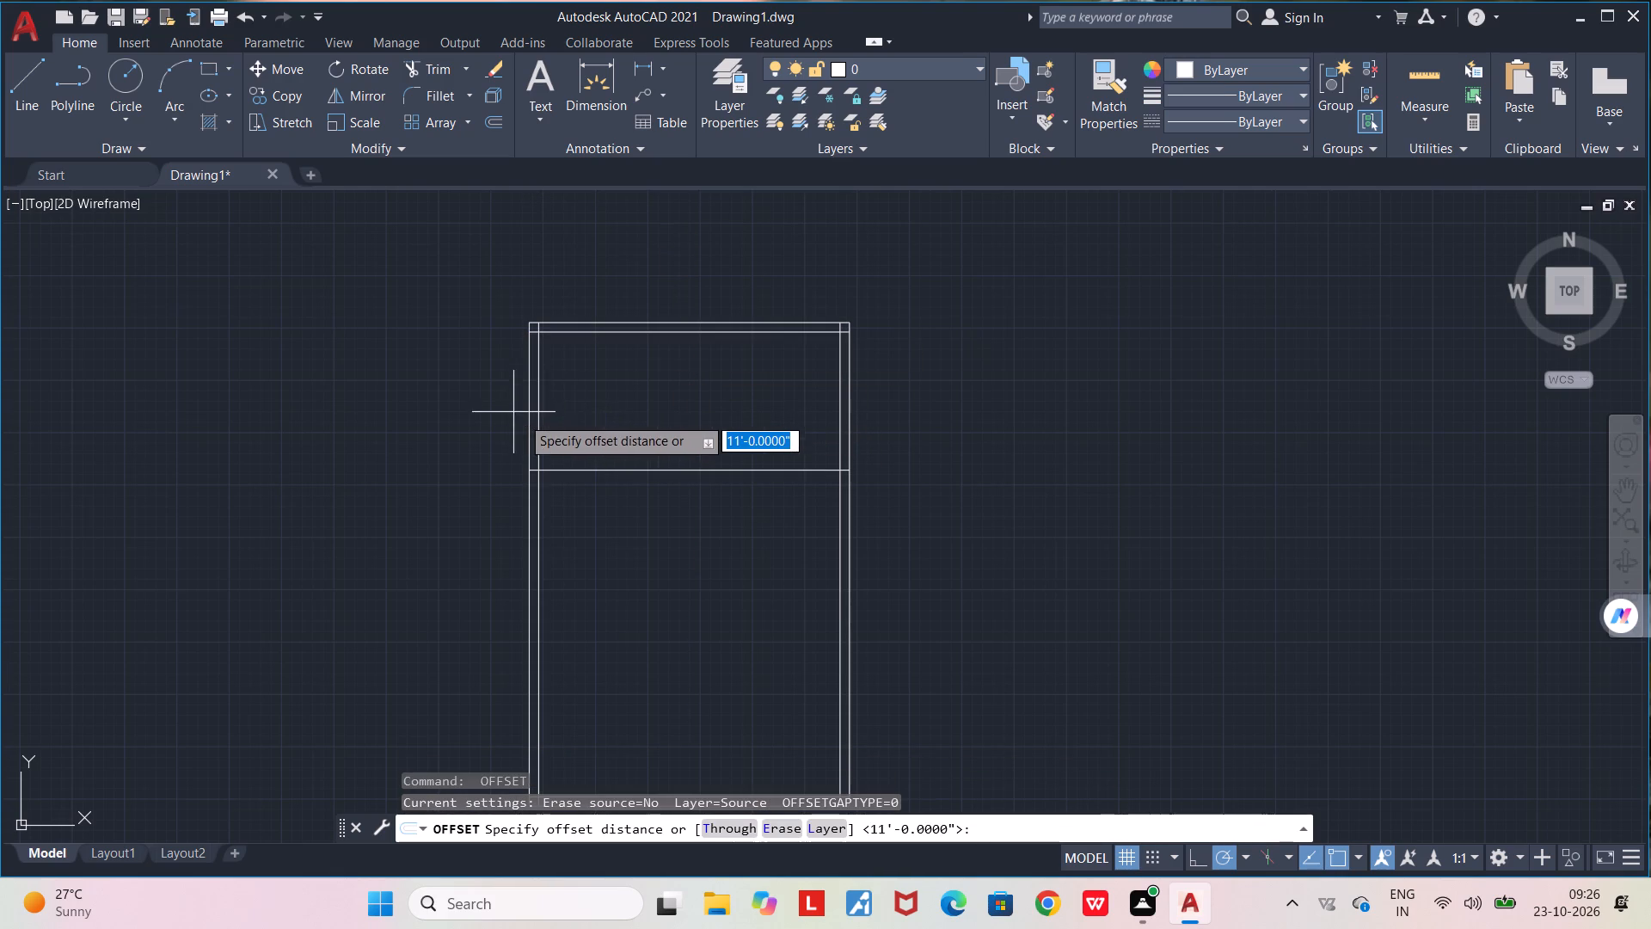
{"action": "left_click", "coordinate": [538, 408]}
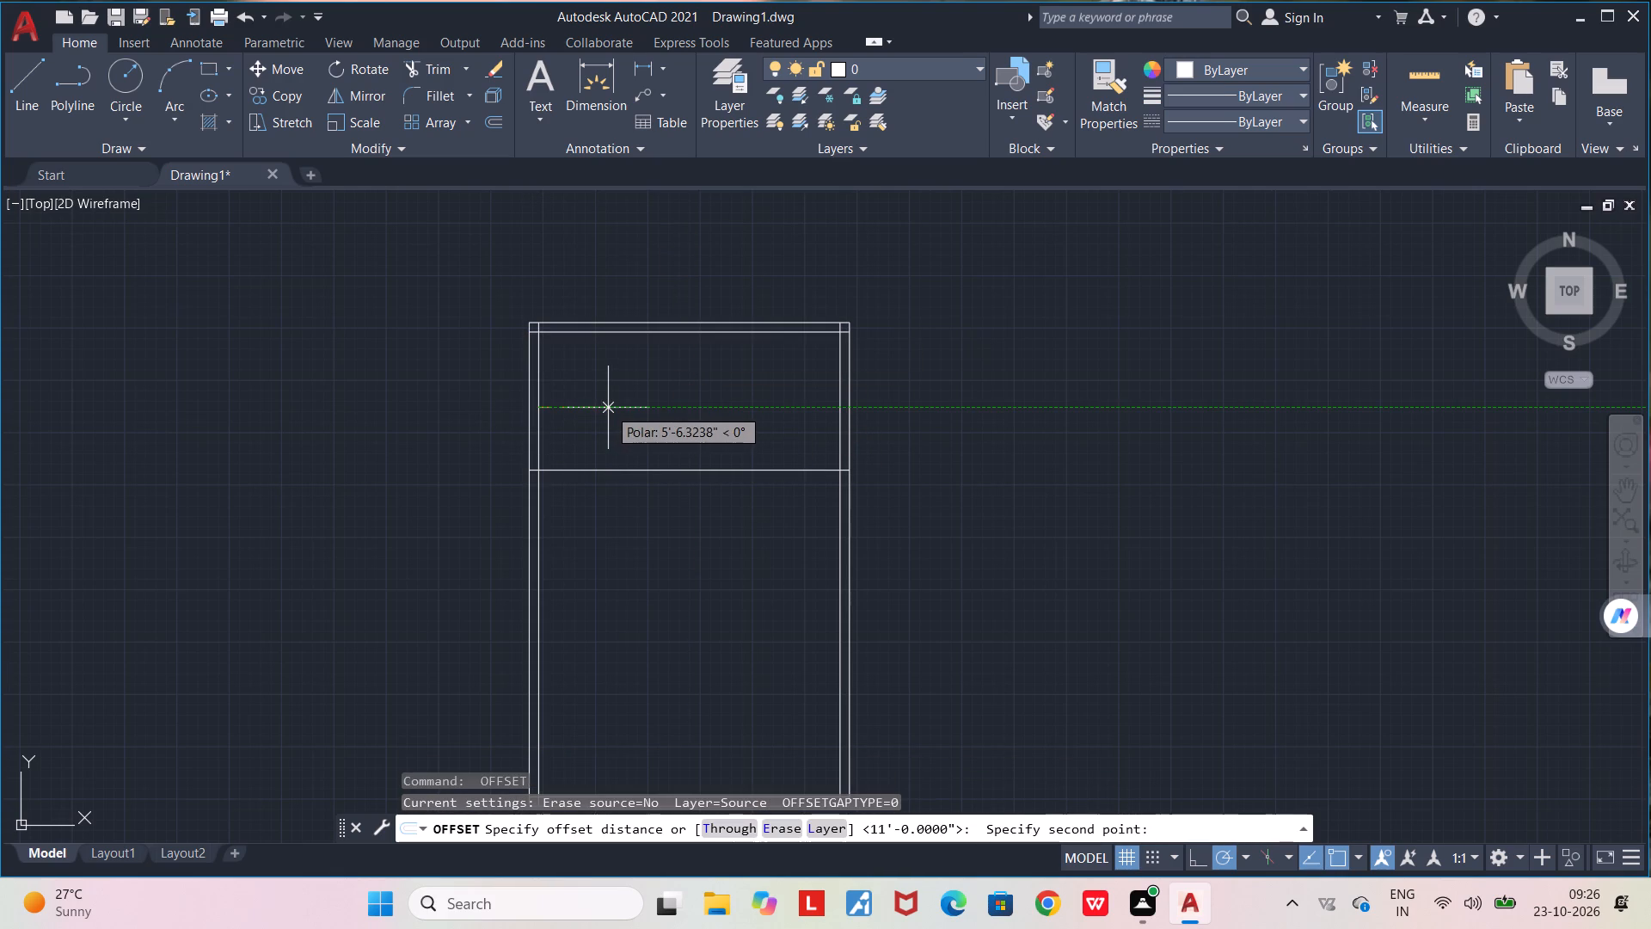
{"action": "type", "text": "10'6\""}
{"action": "key", "text": "Return"}
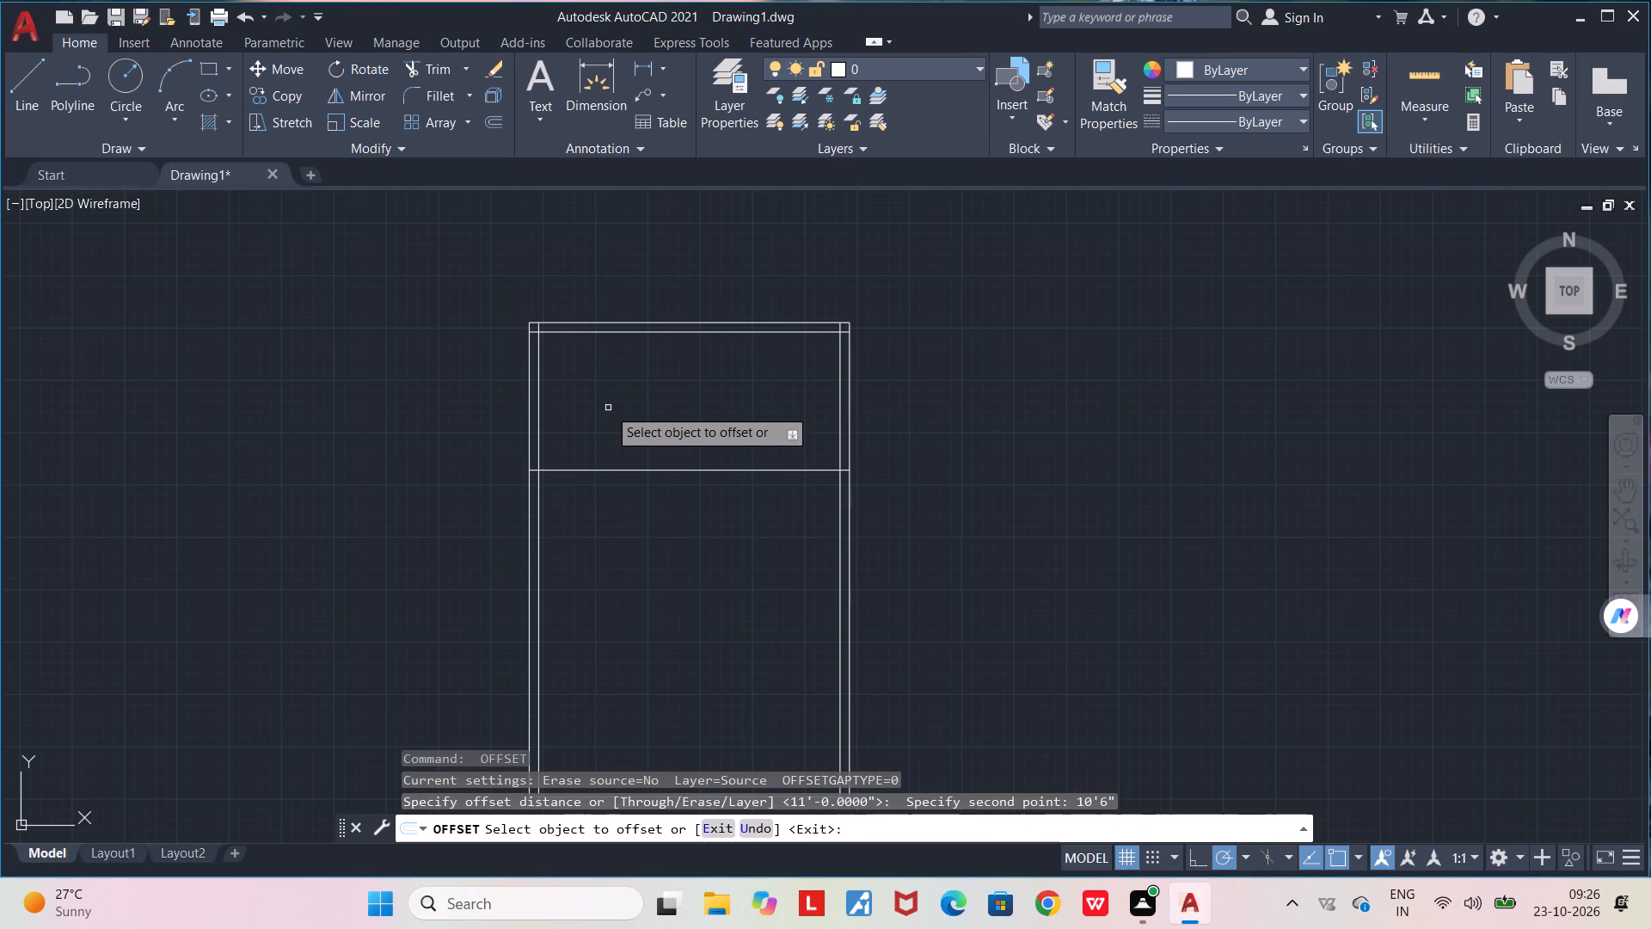
{"action": "left_click", "coordinate": [539, 403]}
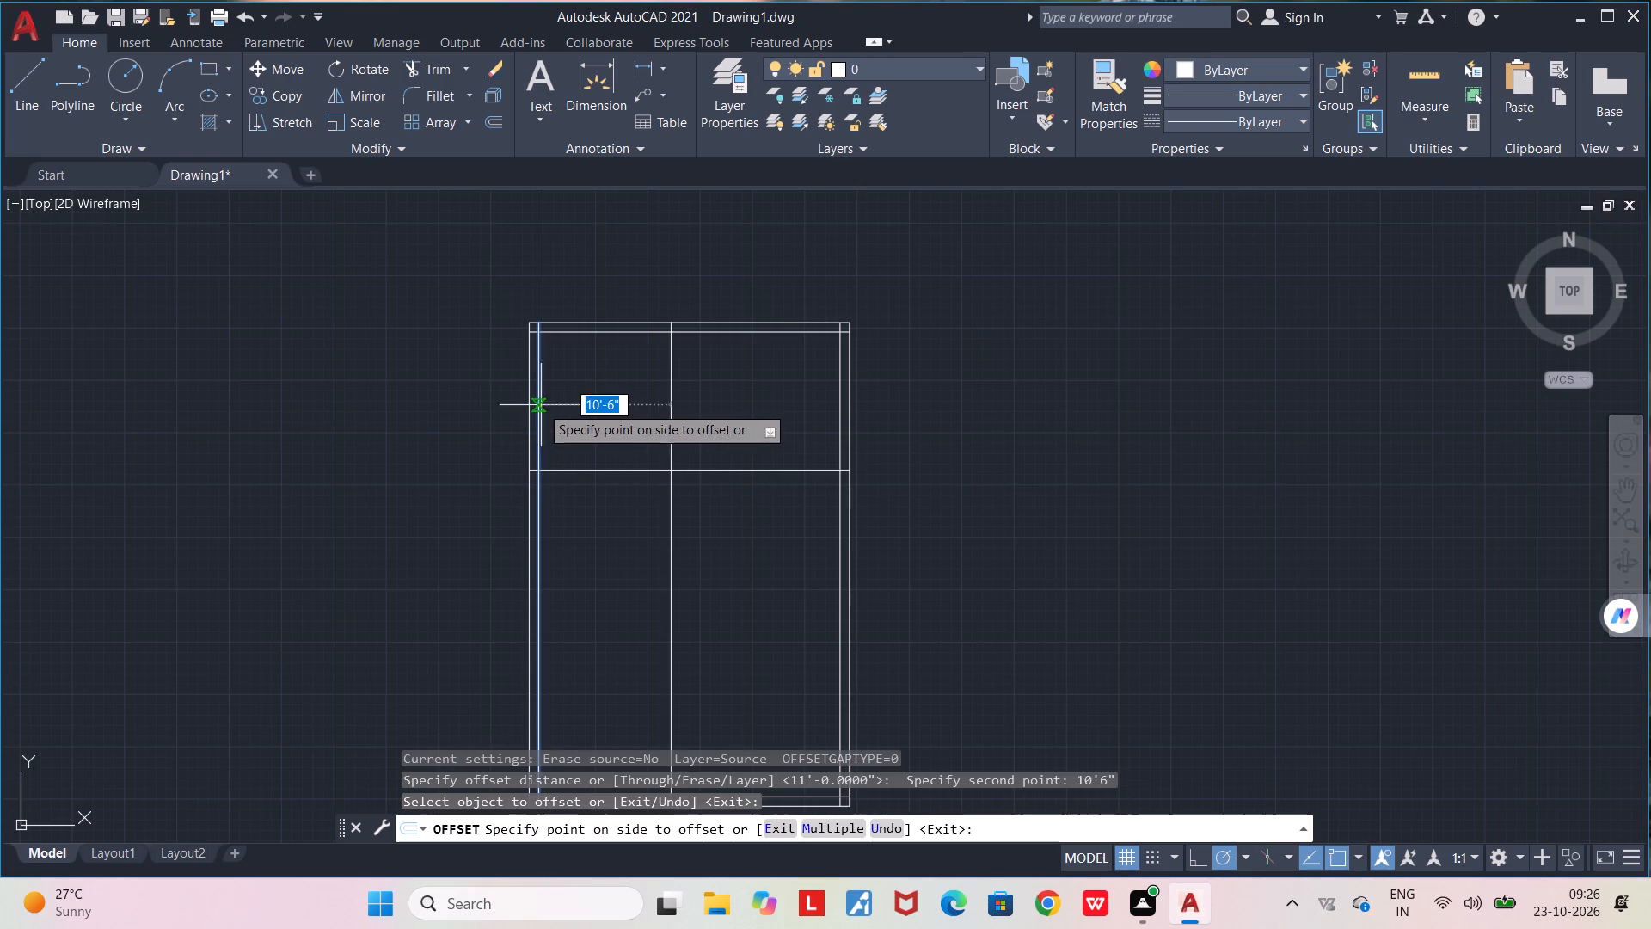
{"action": "left_click", "coordinate": [583, 427]}
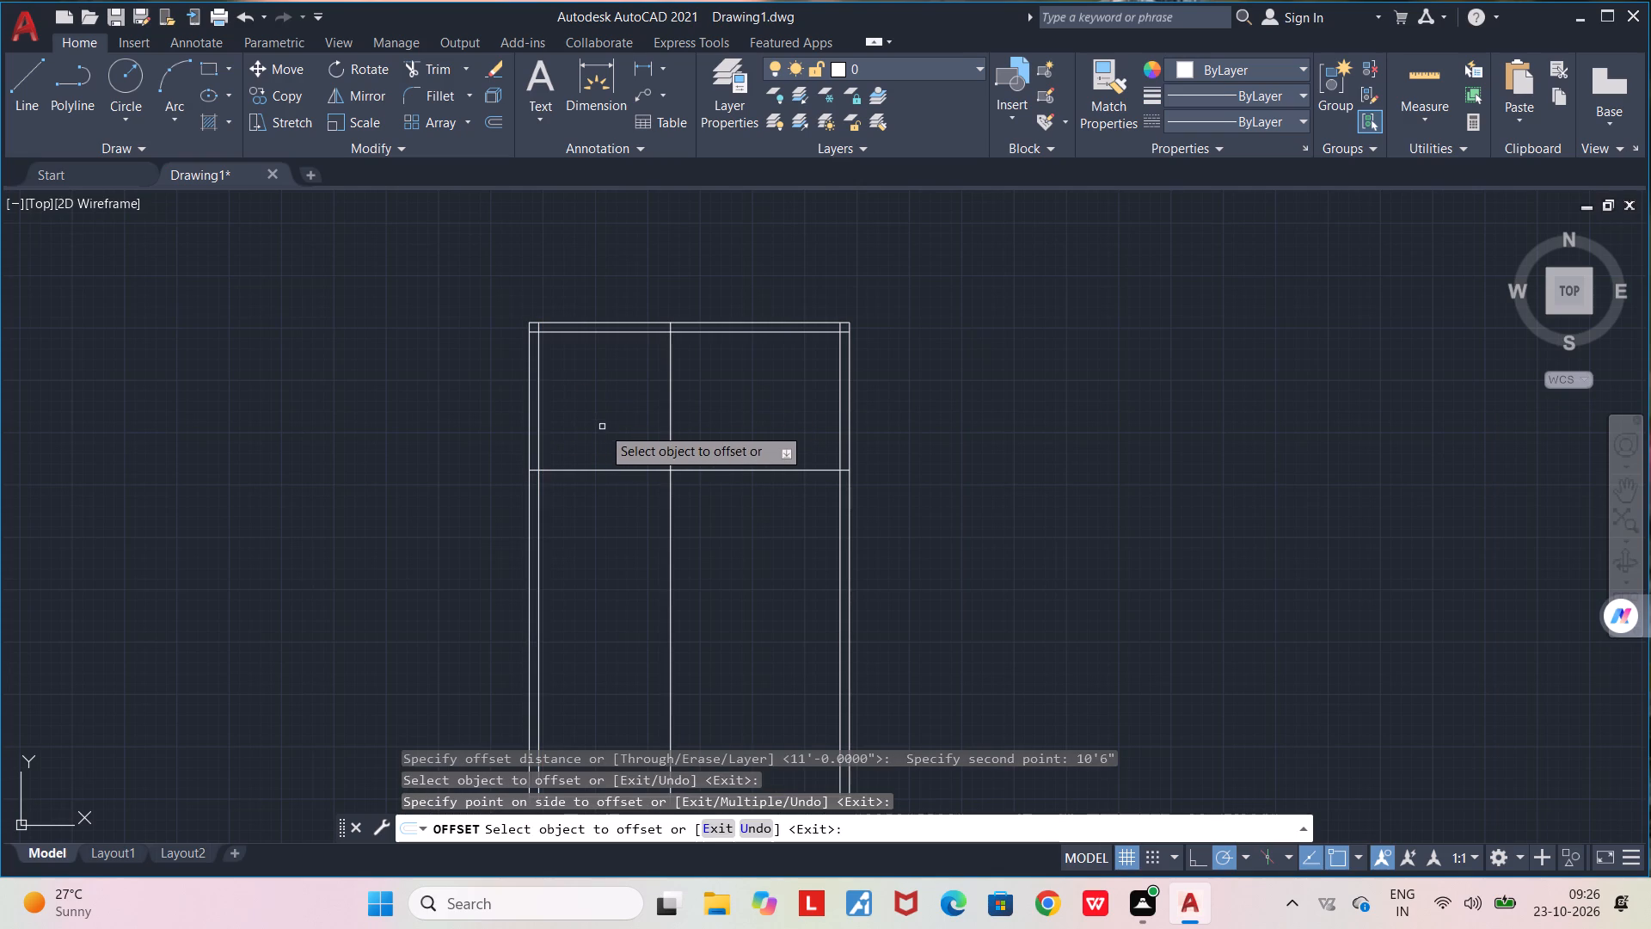
Offset the new vertical partition line another 4'0" to the right and end the Offset command.
{"action": "key", "text": "space"}
{"action": "key", "text": "space"}
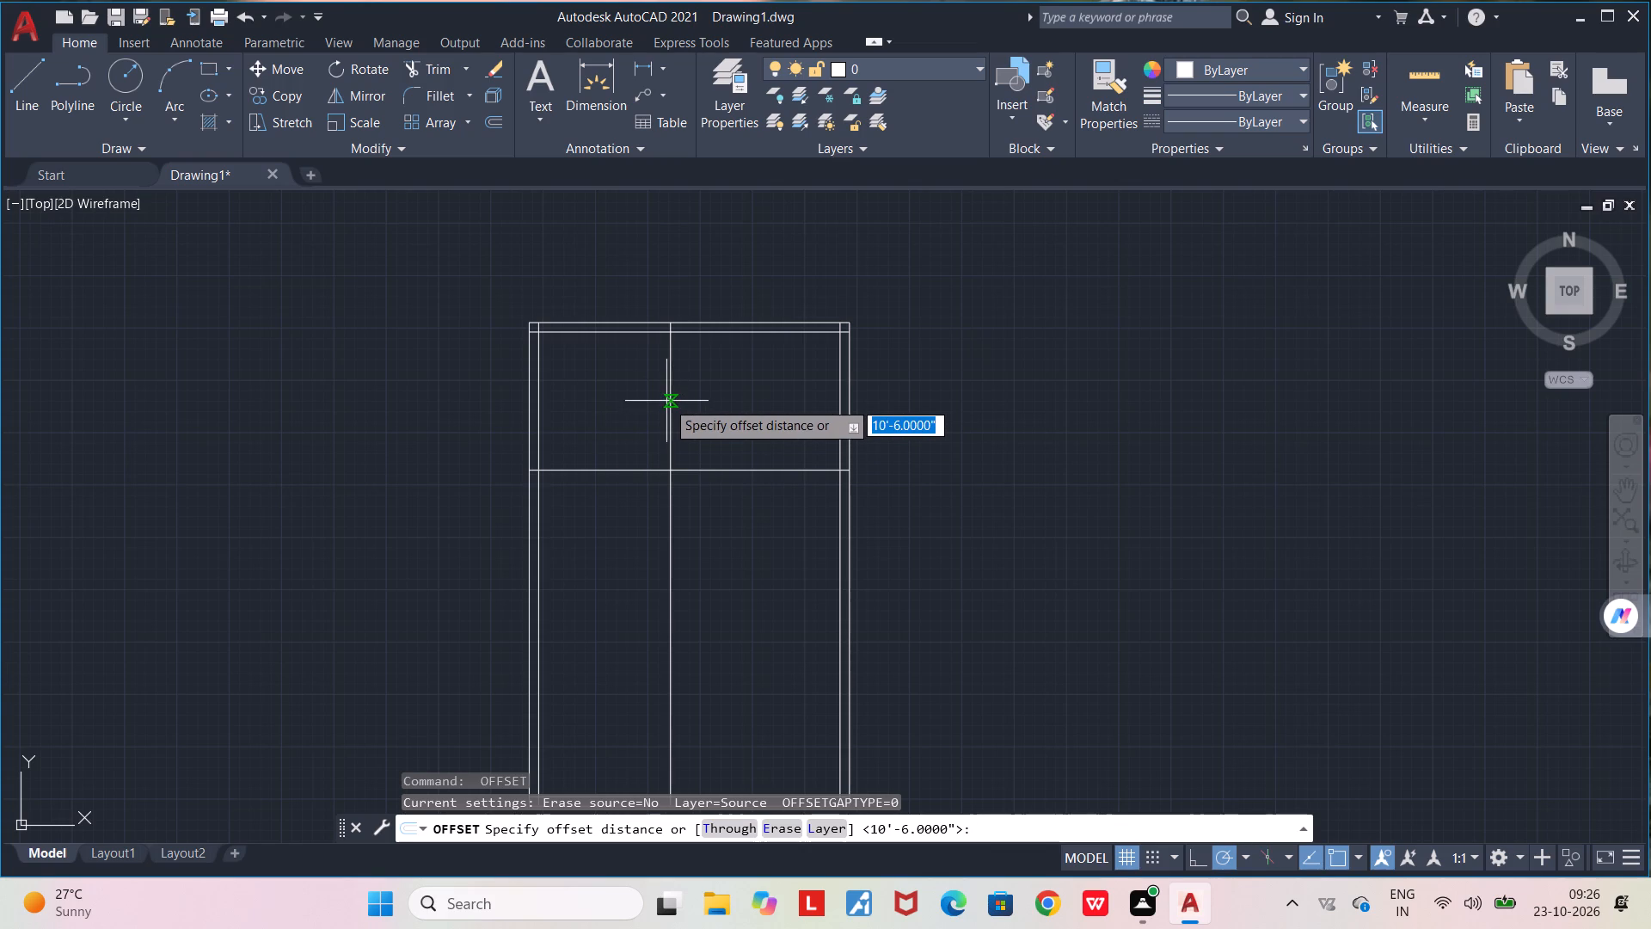
{"action": "left_click", "coordinate": [670, 402]}
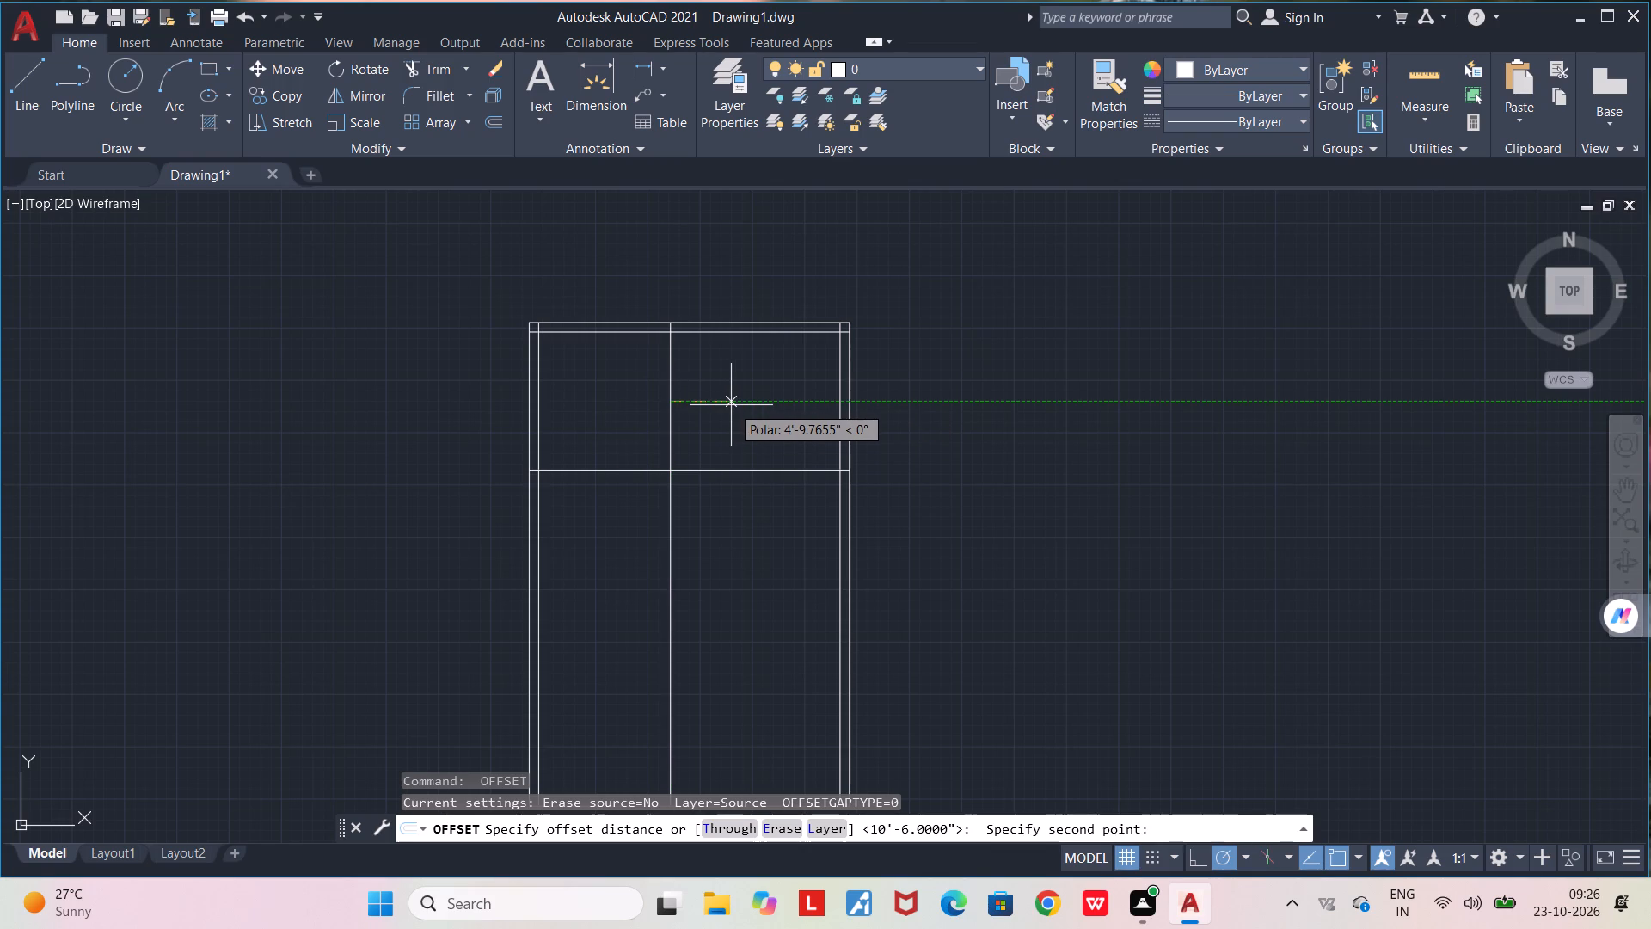
{"action": "key", "text": "4"}
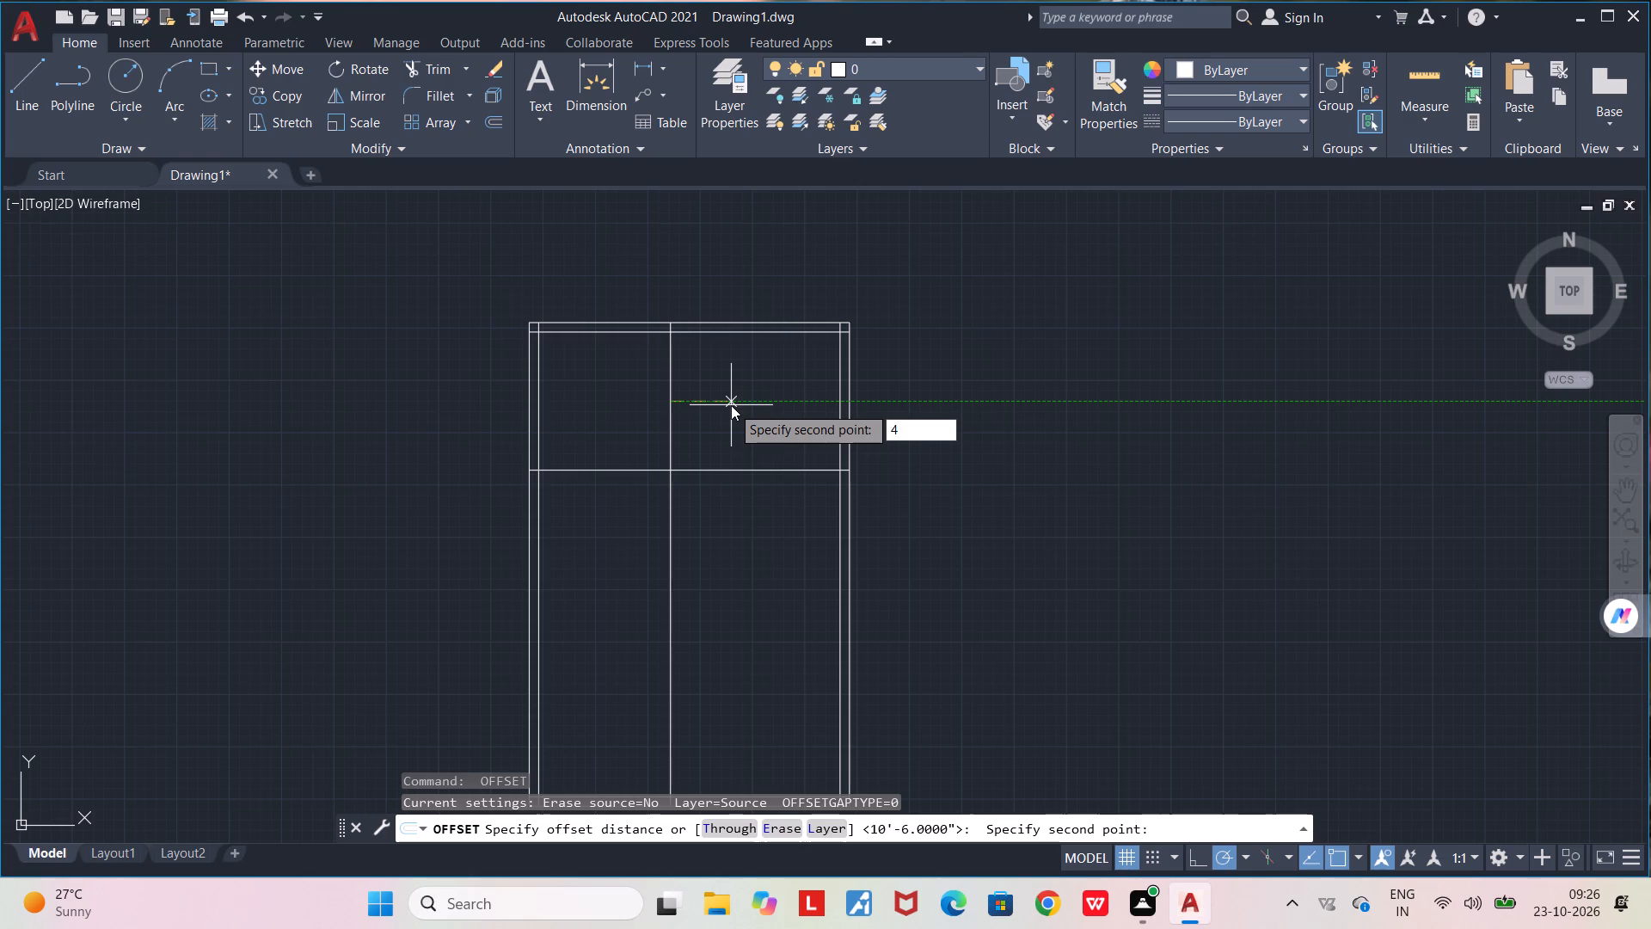
{"action": "type", "text": "'0\""}
{"action": "key", "text": "Return"}
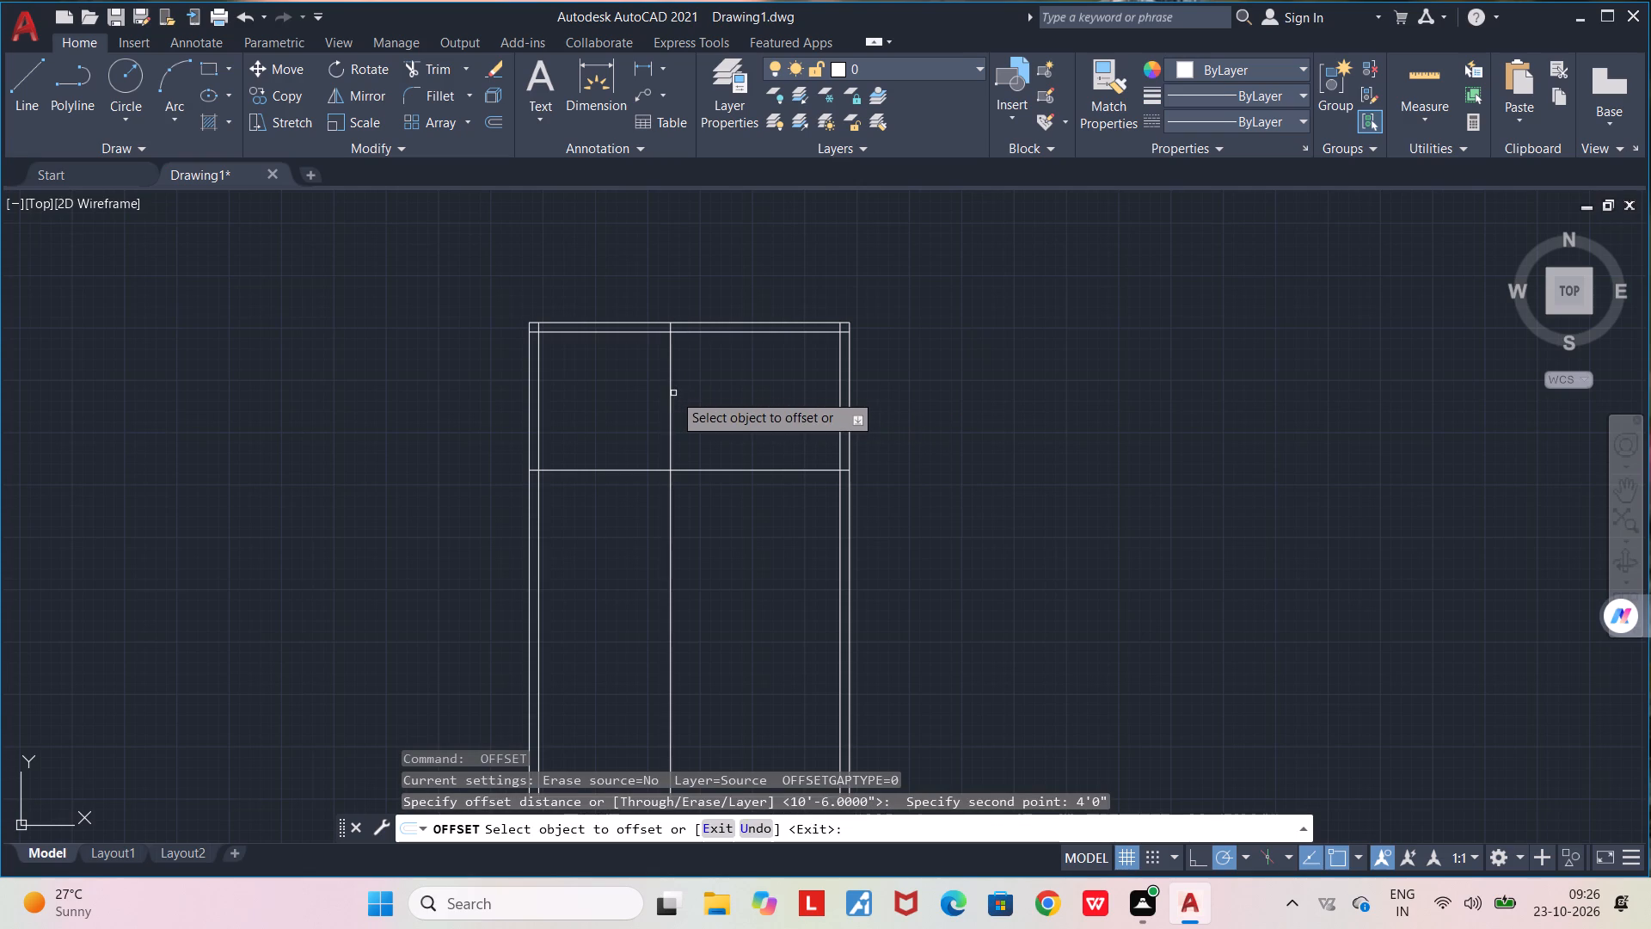
{"action": "left_click", "coordinate": [671, 393]}
{"action": "left_click", "coordinate": [714, 418]}
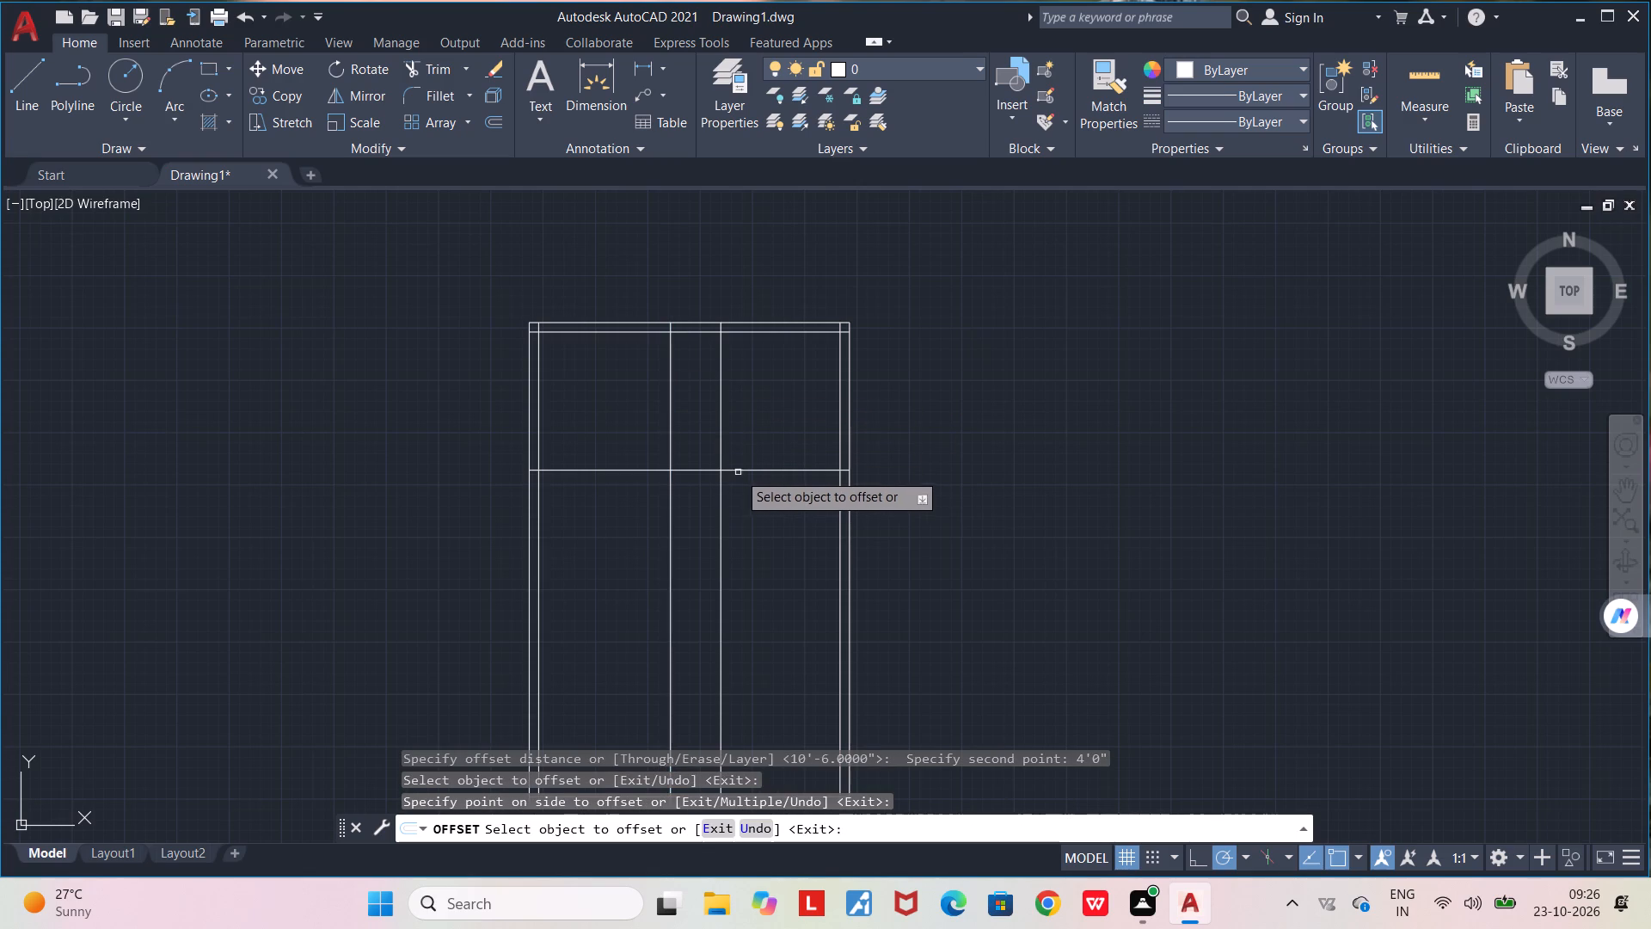
{"action": "scroll", "coordinate": [790, 498], "scroll_direction": "up", "scroll_amount": 2}
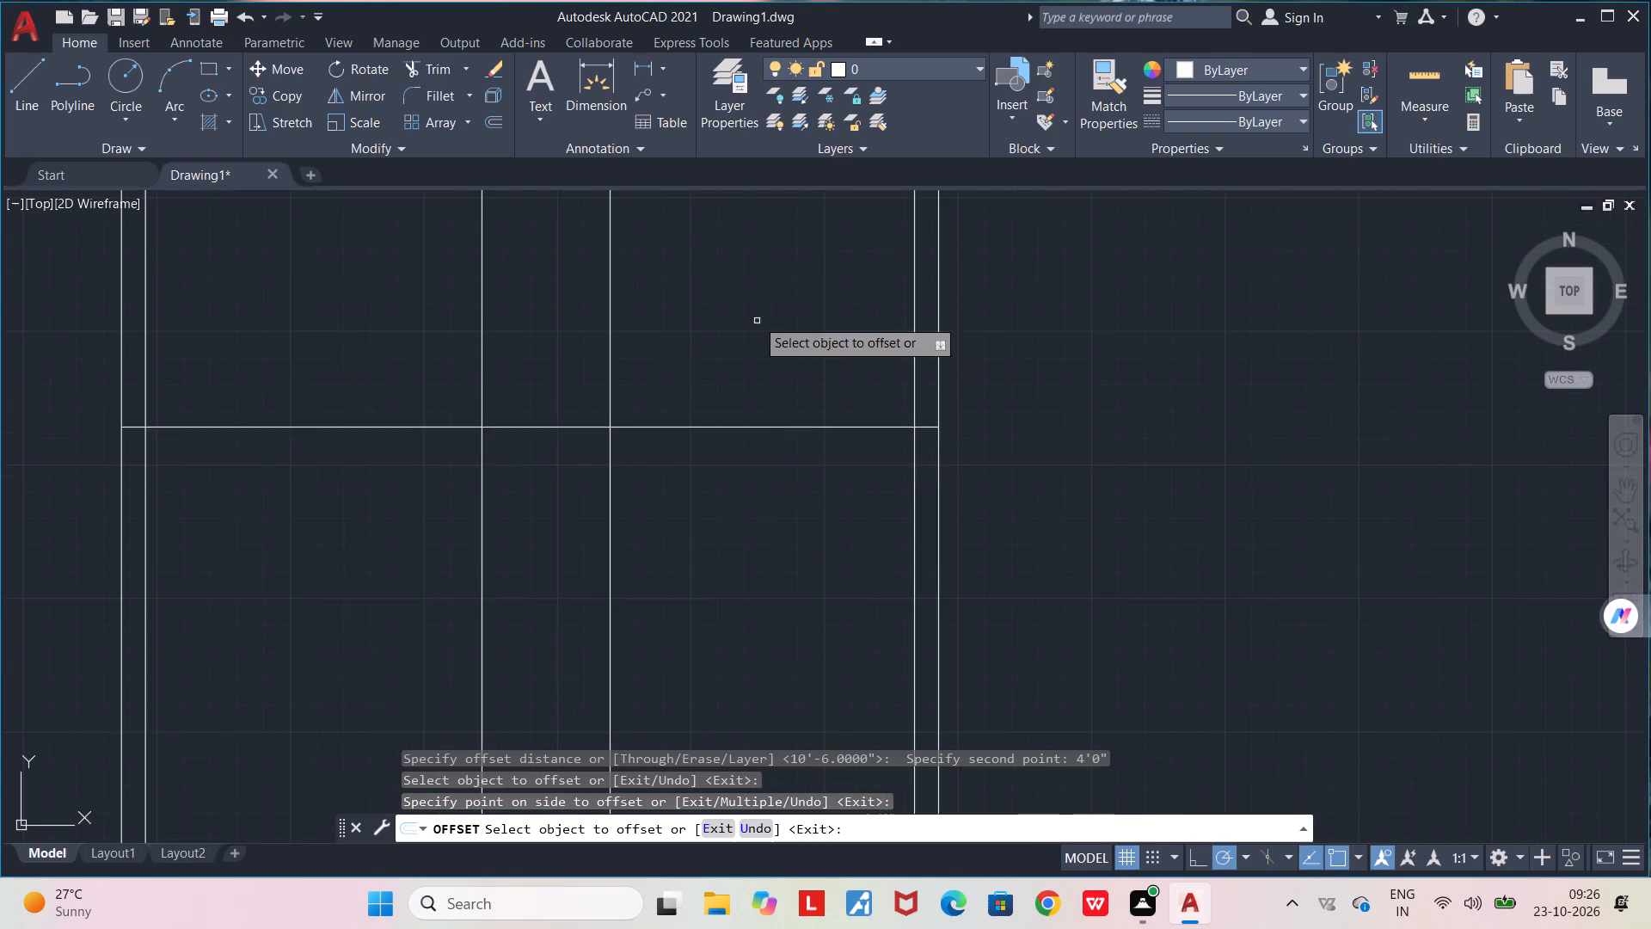
{"action": "middle_click_drag", "start_coordinate": [731, 280], "coordinate": [670, 448]}
{"action": "scroll", "coordinate": [670, 448], "scroll_direction": "down", "scroll_amount": 1}
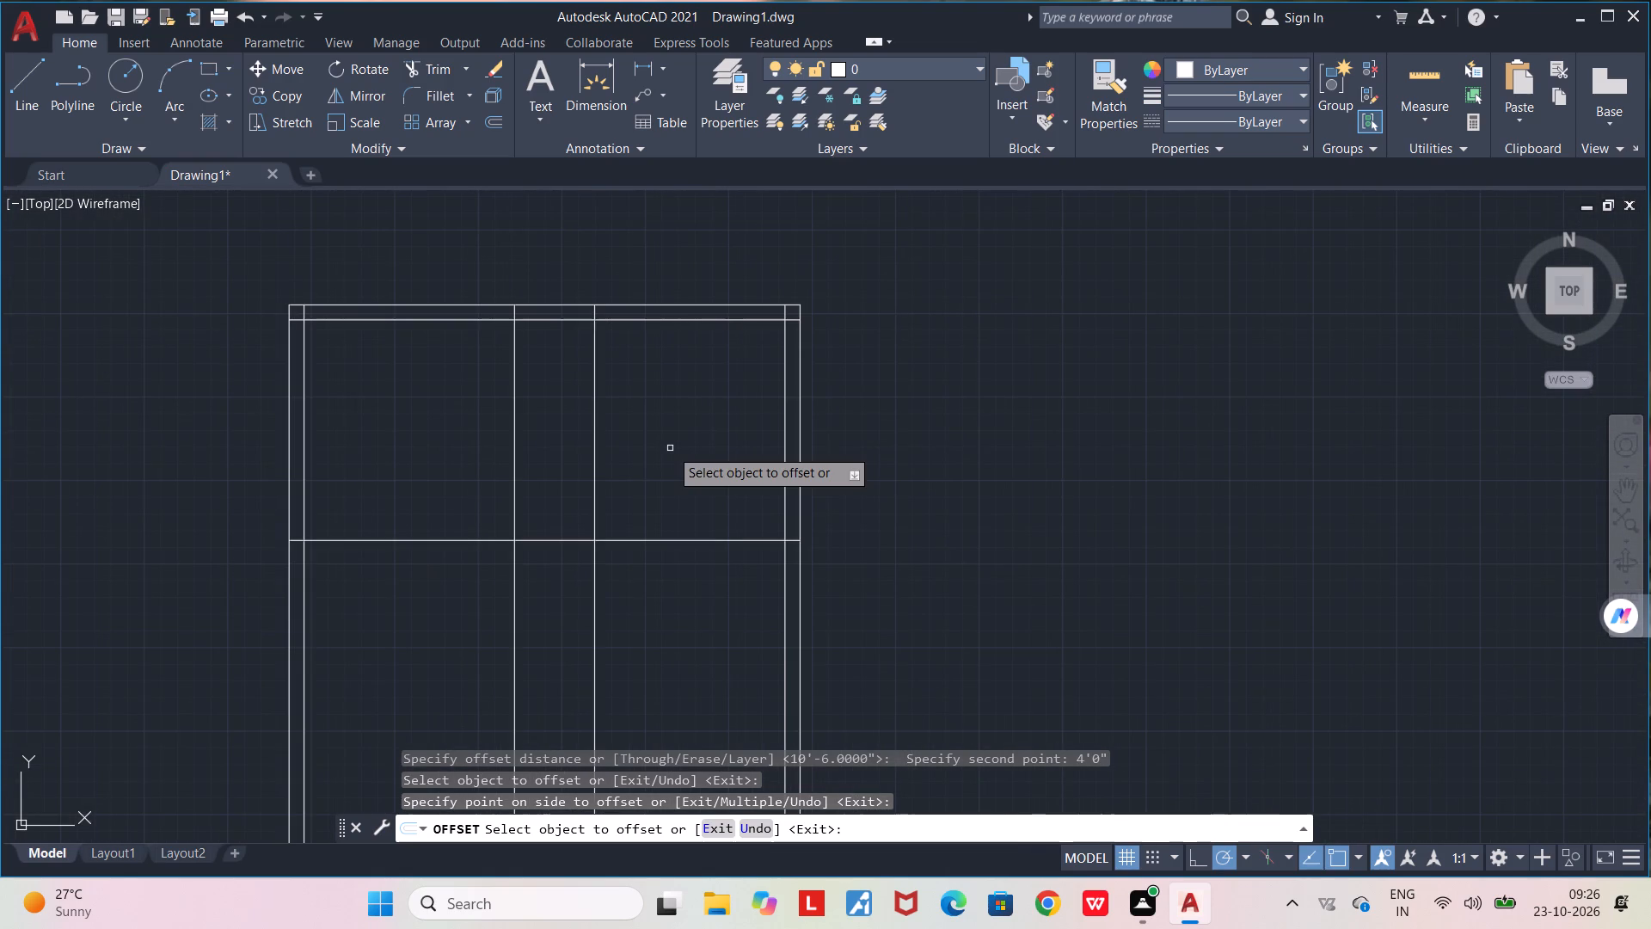
{"action": "key", "text": "space"}
Trim both vertical partition lines below the horizontal partition line so they span only the upper rooms.
{"action": "middle_click_drag", "start_coordinate": [656, 506], "coordinate": [696, 374]}
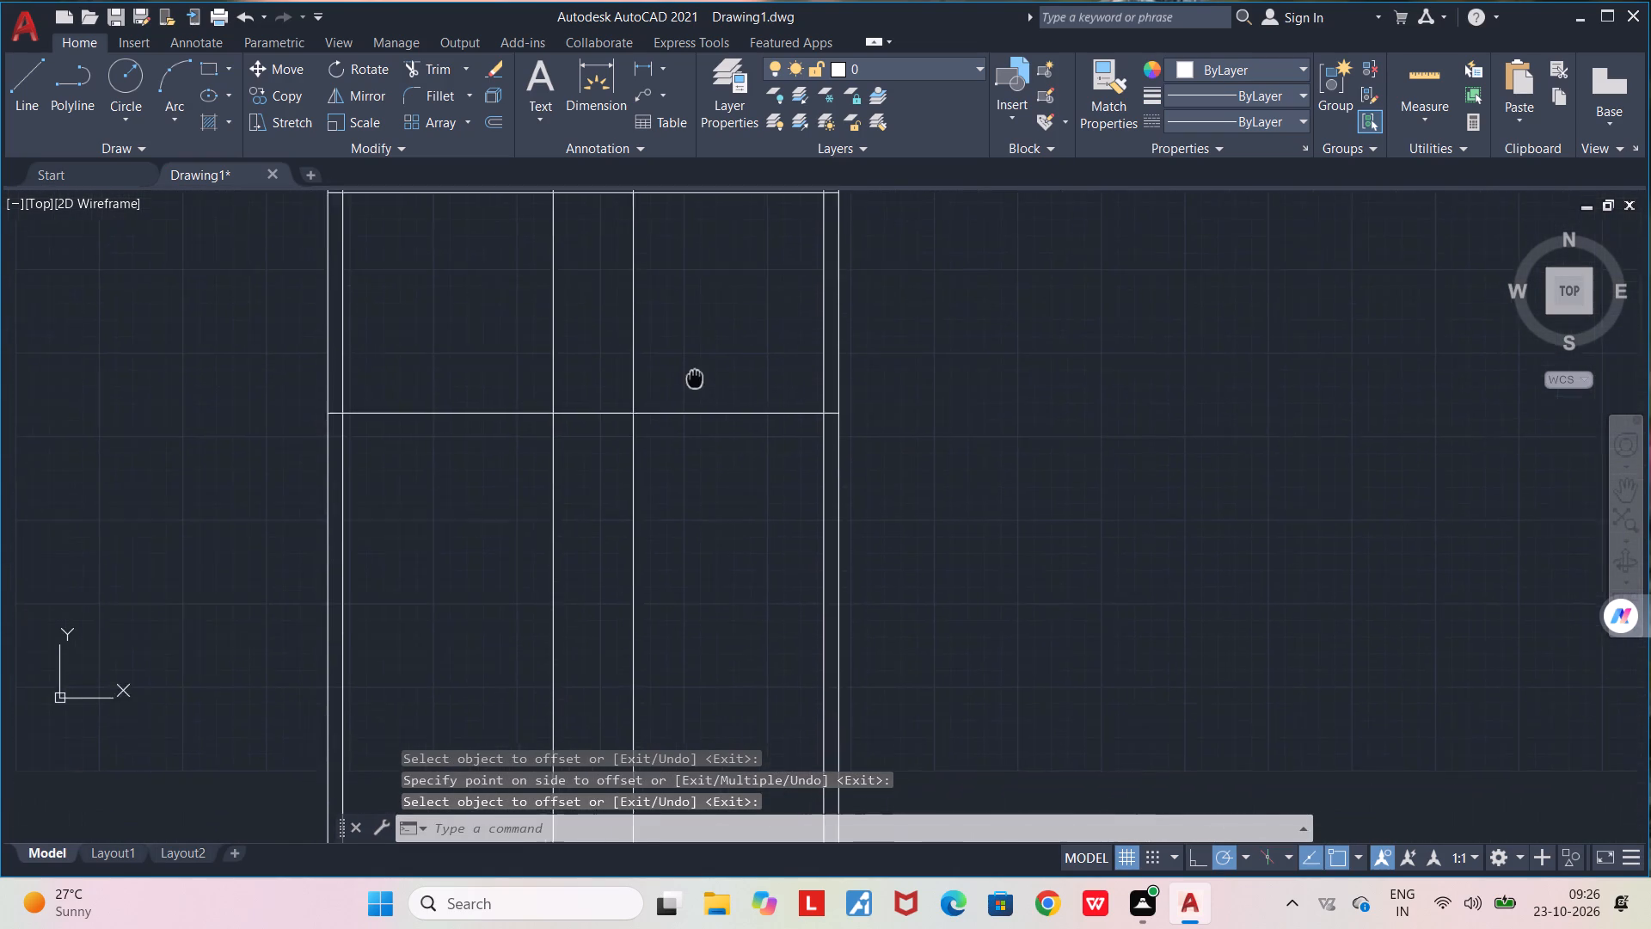
{"action": "middle_click_drag", "start_coordinate": [696, 374], "coordinate": [697, 368]}
{"action": "scroll", "coordinate": [697, 368], "scroll_direction": "down", "scroll_amount": 1}
{"action": "type", "text": "TR"}
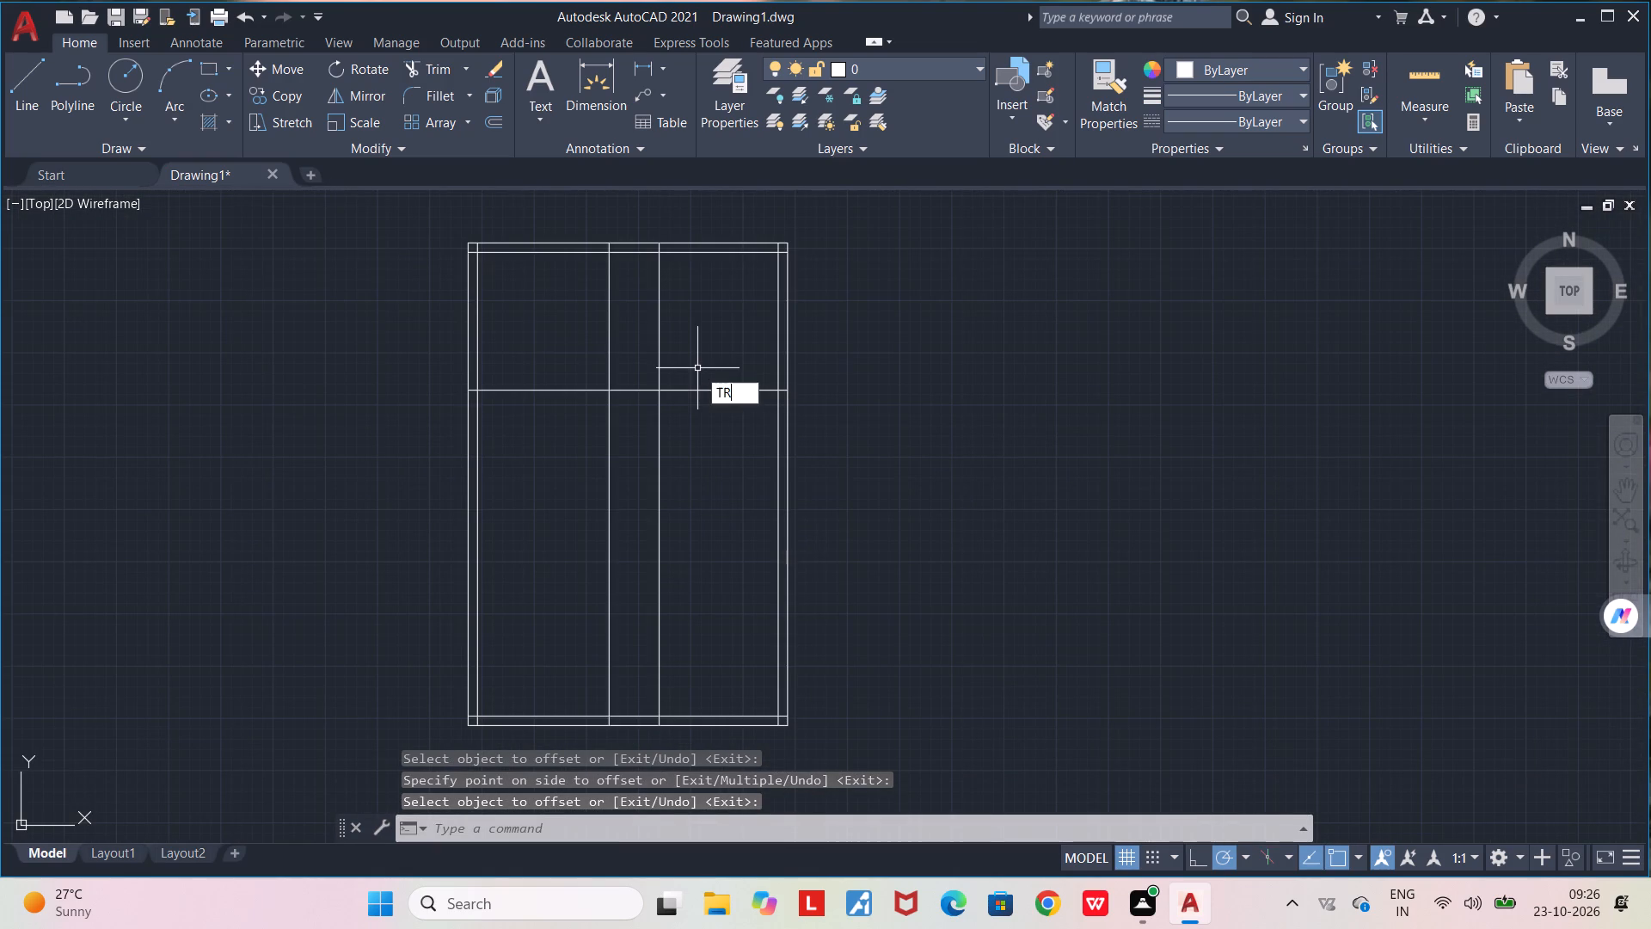
{"action": "key", "text": "Return"}
{"action": "left_click_drag", "start_coordinate": [669, 431], "coordinate": [568, 415]}
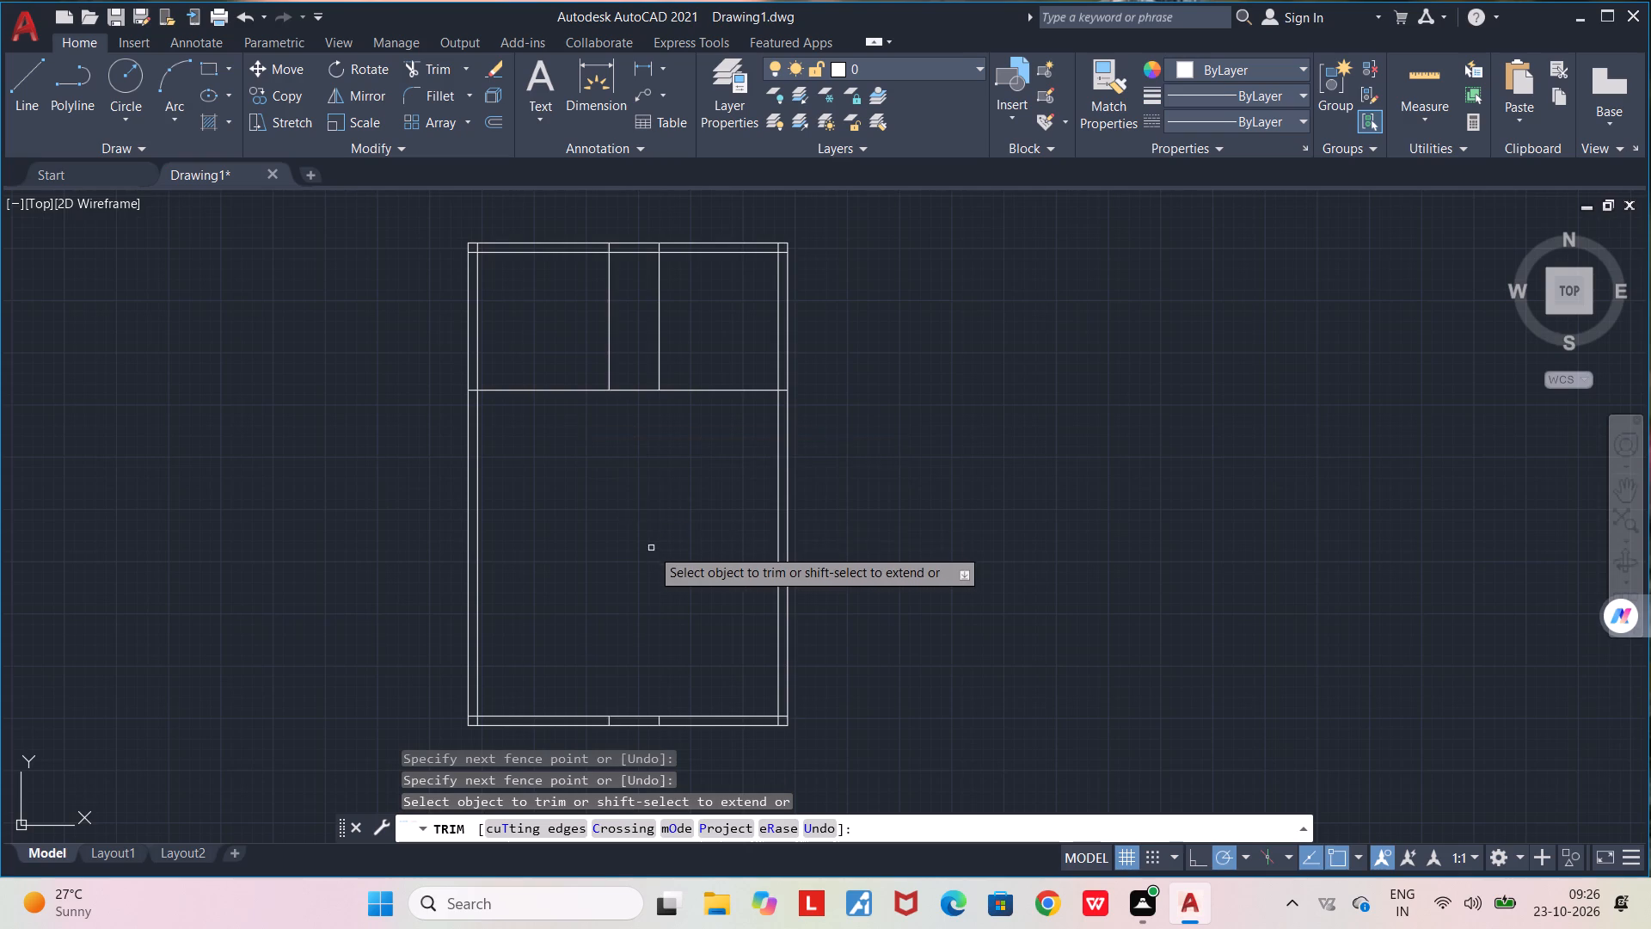
{"action": "scroll", "coordinate": [648, 545], "scroll_direction": "down", "scroll_amount": 1}
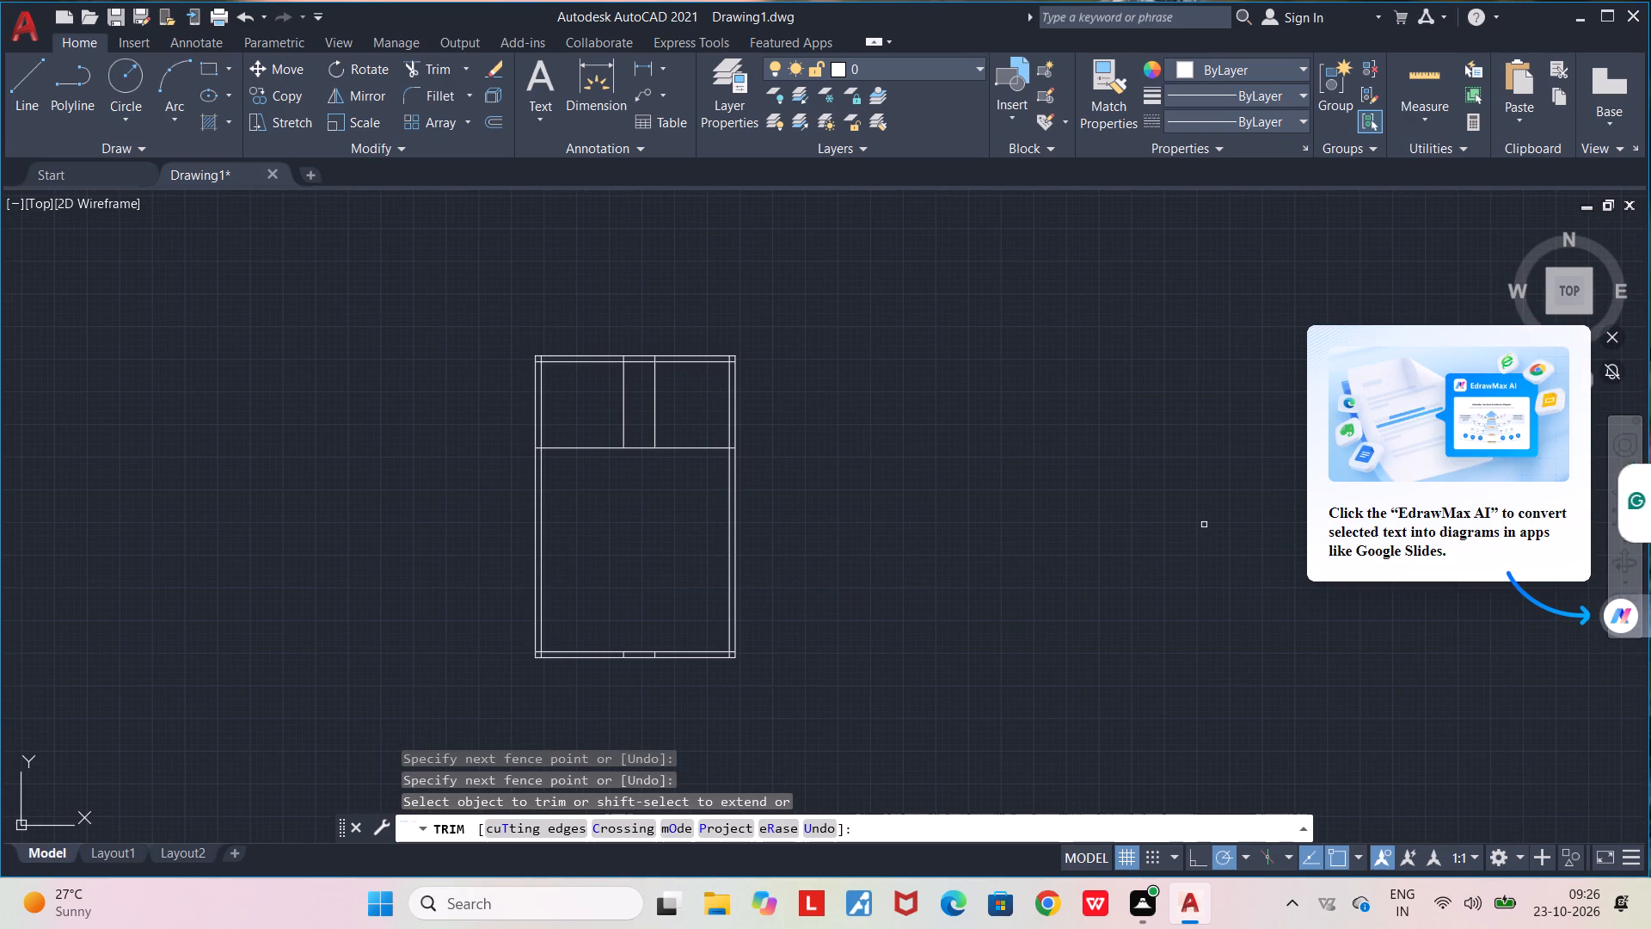
{"action": "left_click", "coordinate": [1611, 334]}
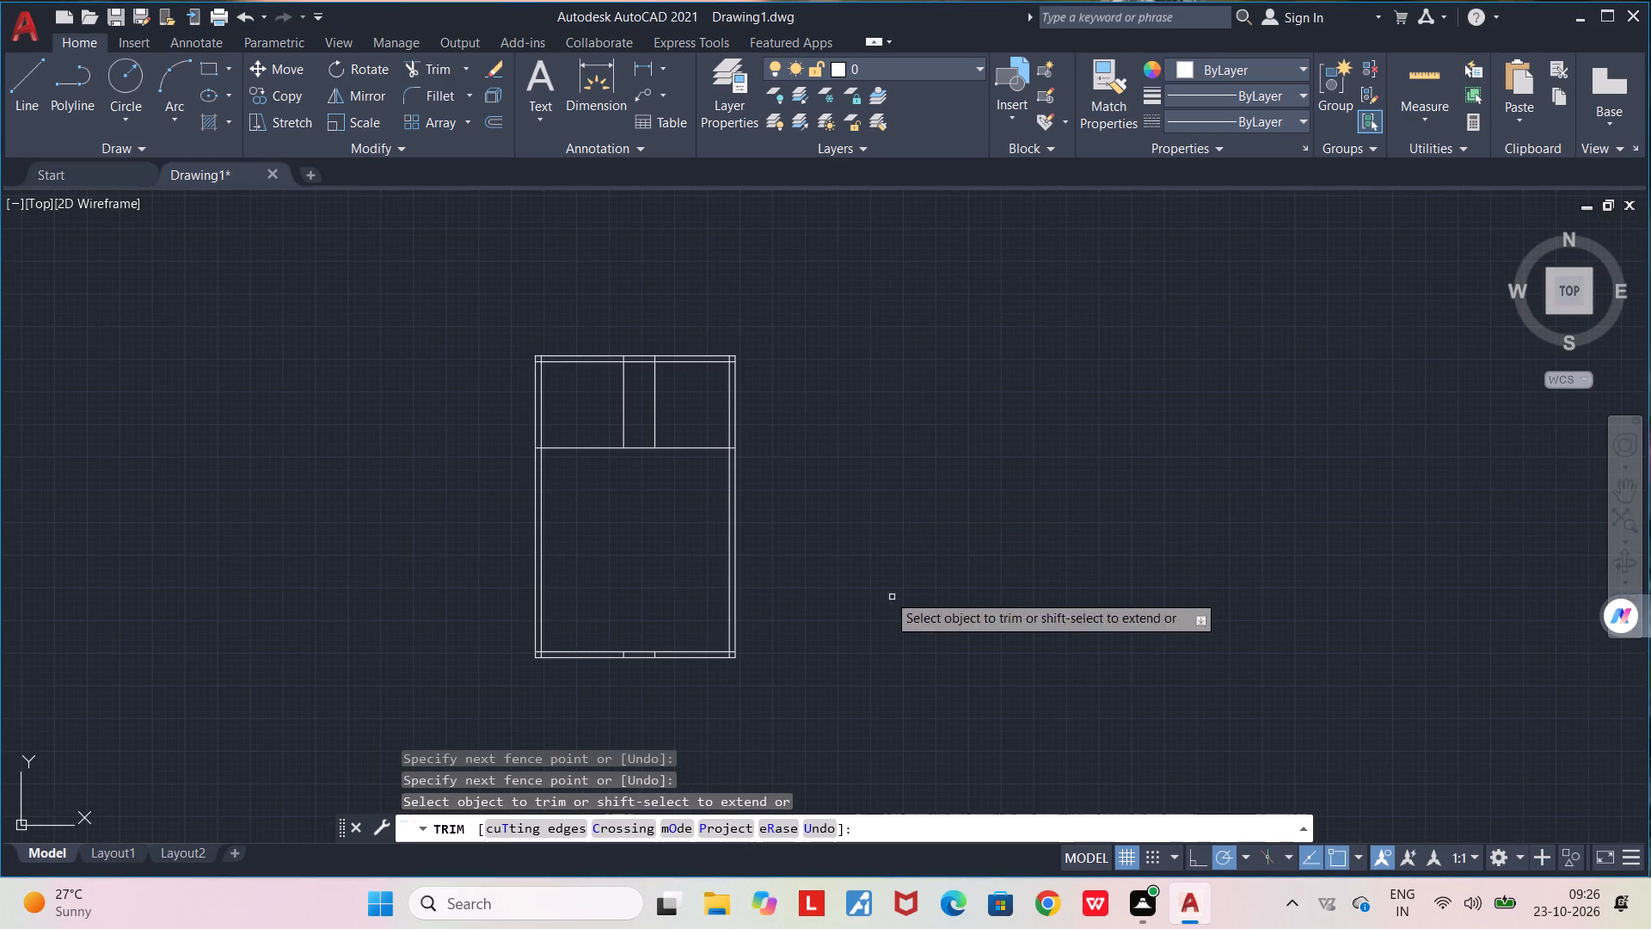
{"action": "scroll", "coordinate": [640, 525], "scroll_direction": "up", "scroll_amount": 1}
{"action": "key", "text": "space"}
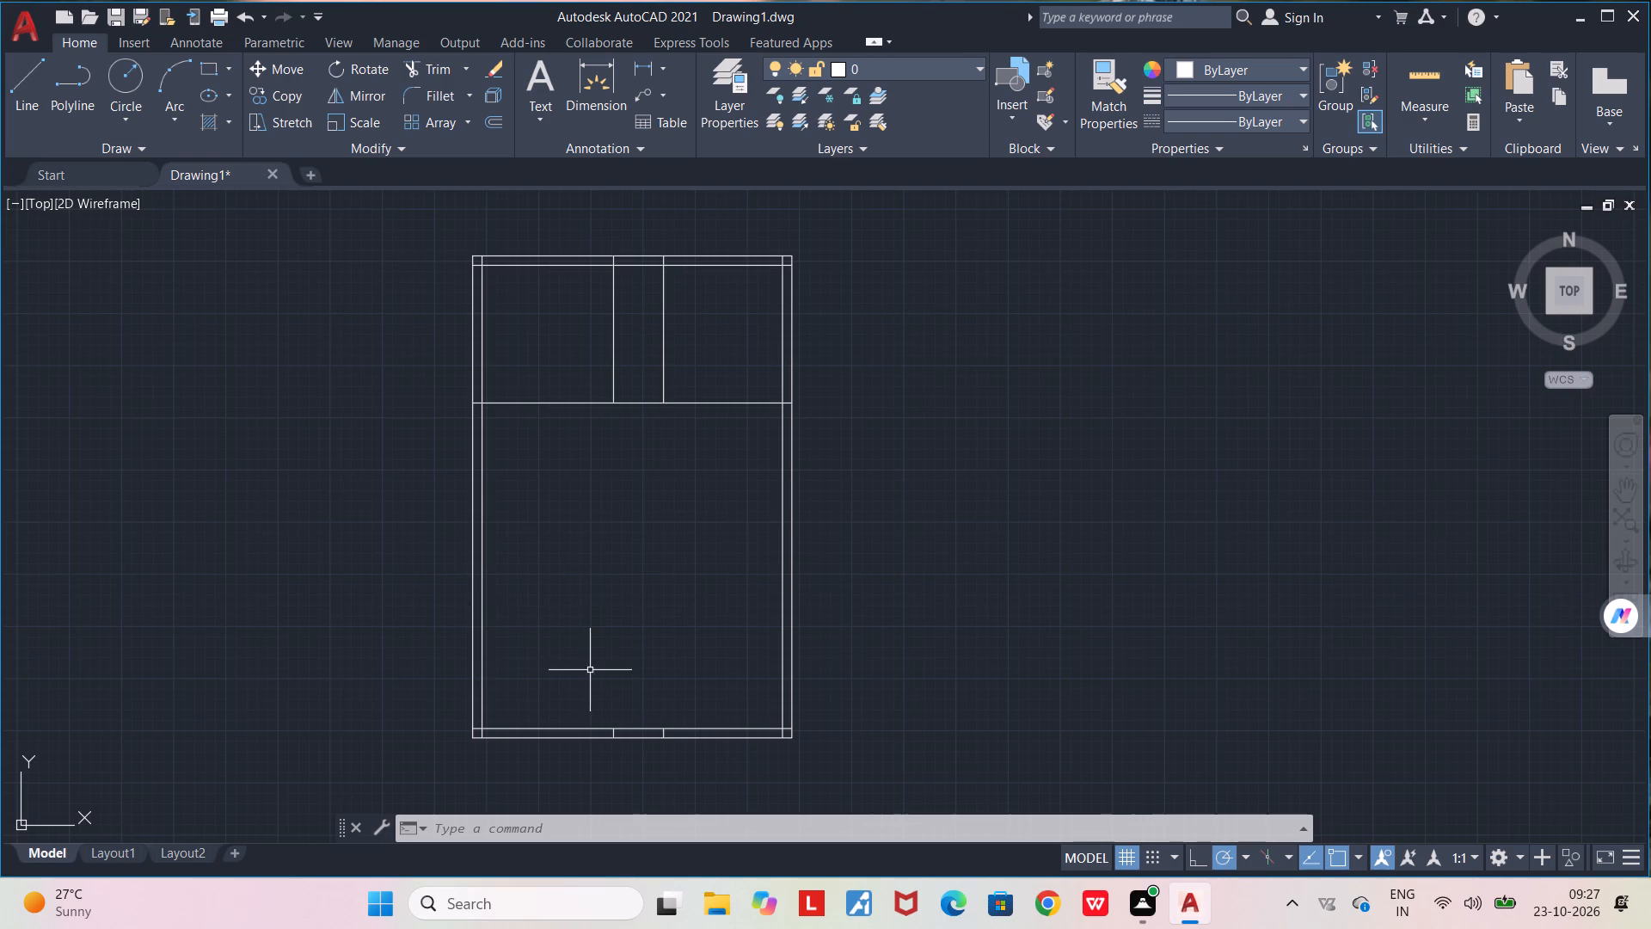
Trim away the two leftover vertical stubs inside the bottom exterior wall.
{"action": "scroll", "coordinate": [613, 747], "scroll_direction": "up", "scroll_amount": 4}
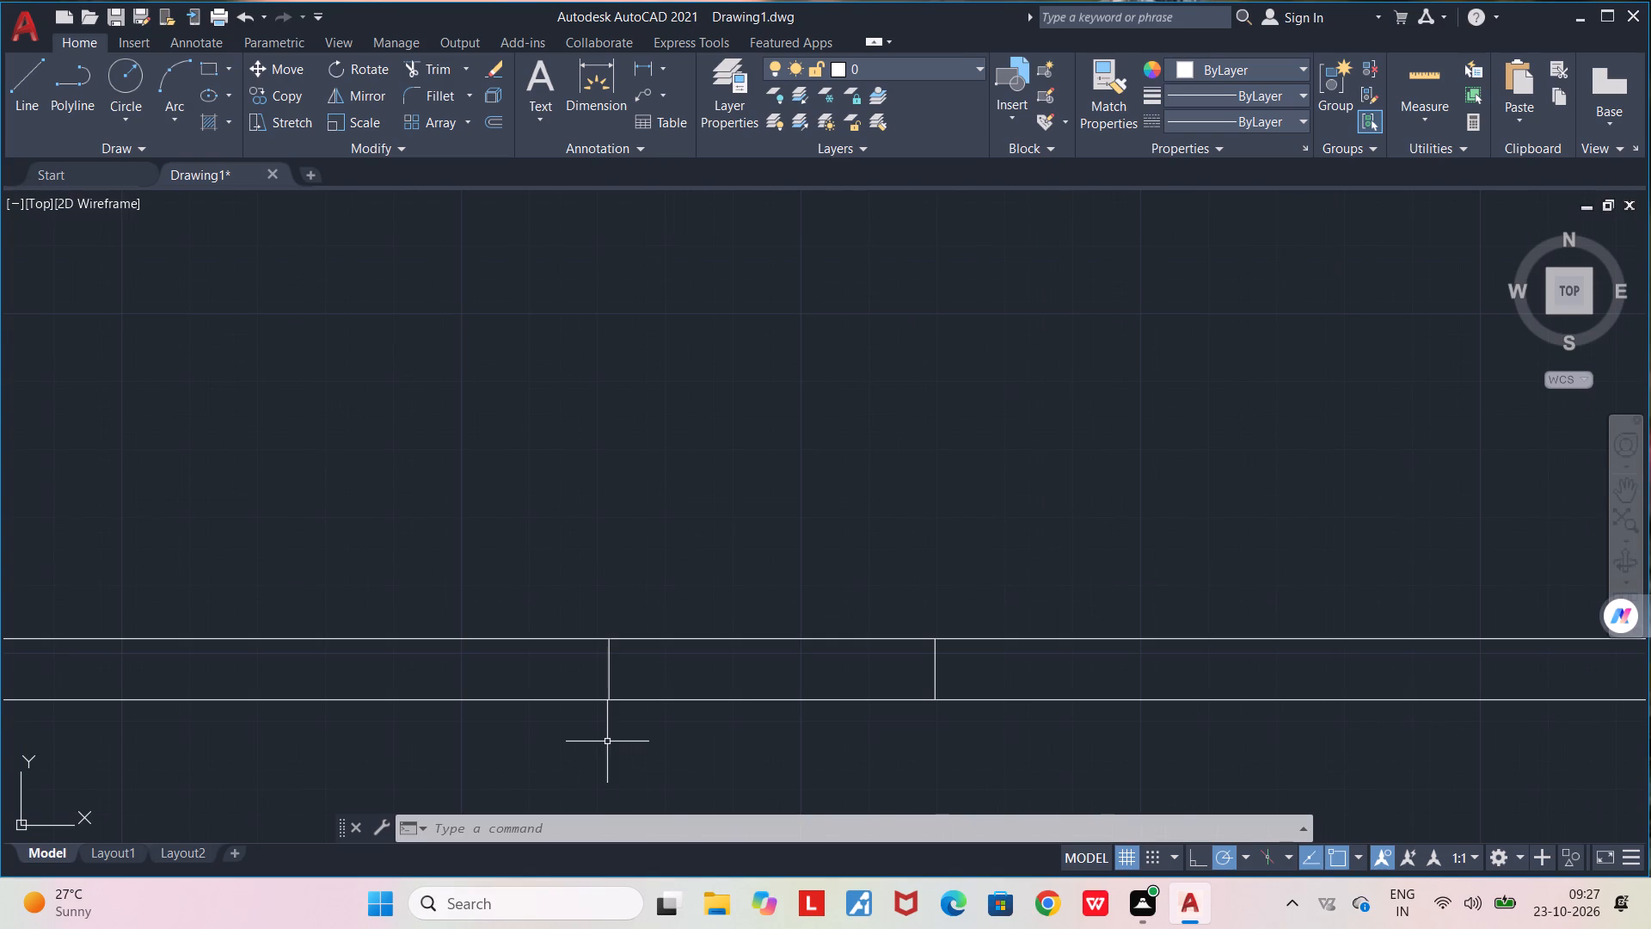
{"action": "key", "text": "space"}
{"action": "left_click", "coordinate": [611, 673]}
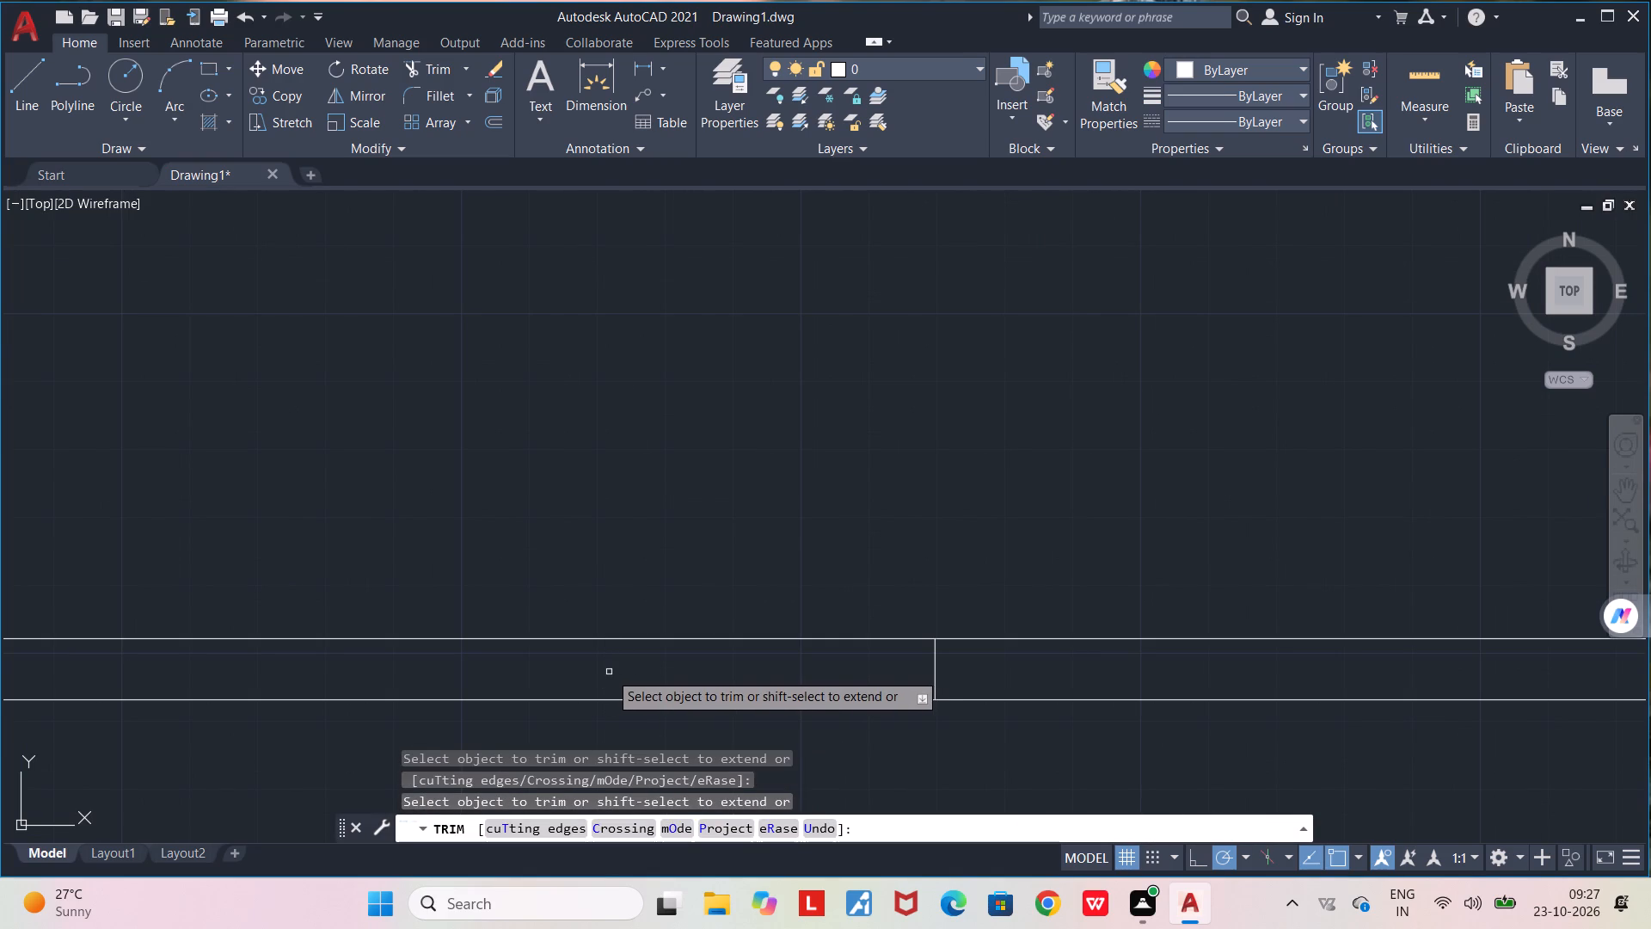
{"action": "left_click", "coordinate": [933, 673]}
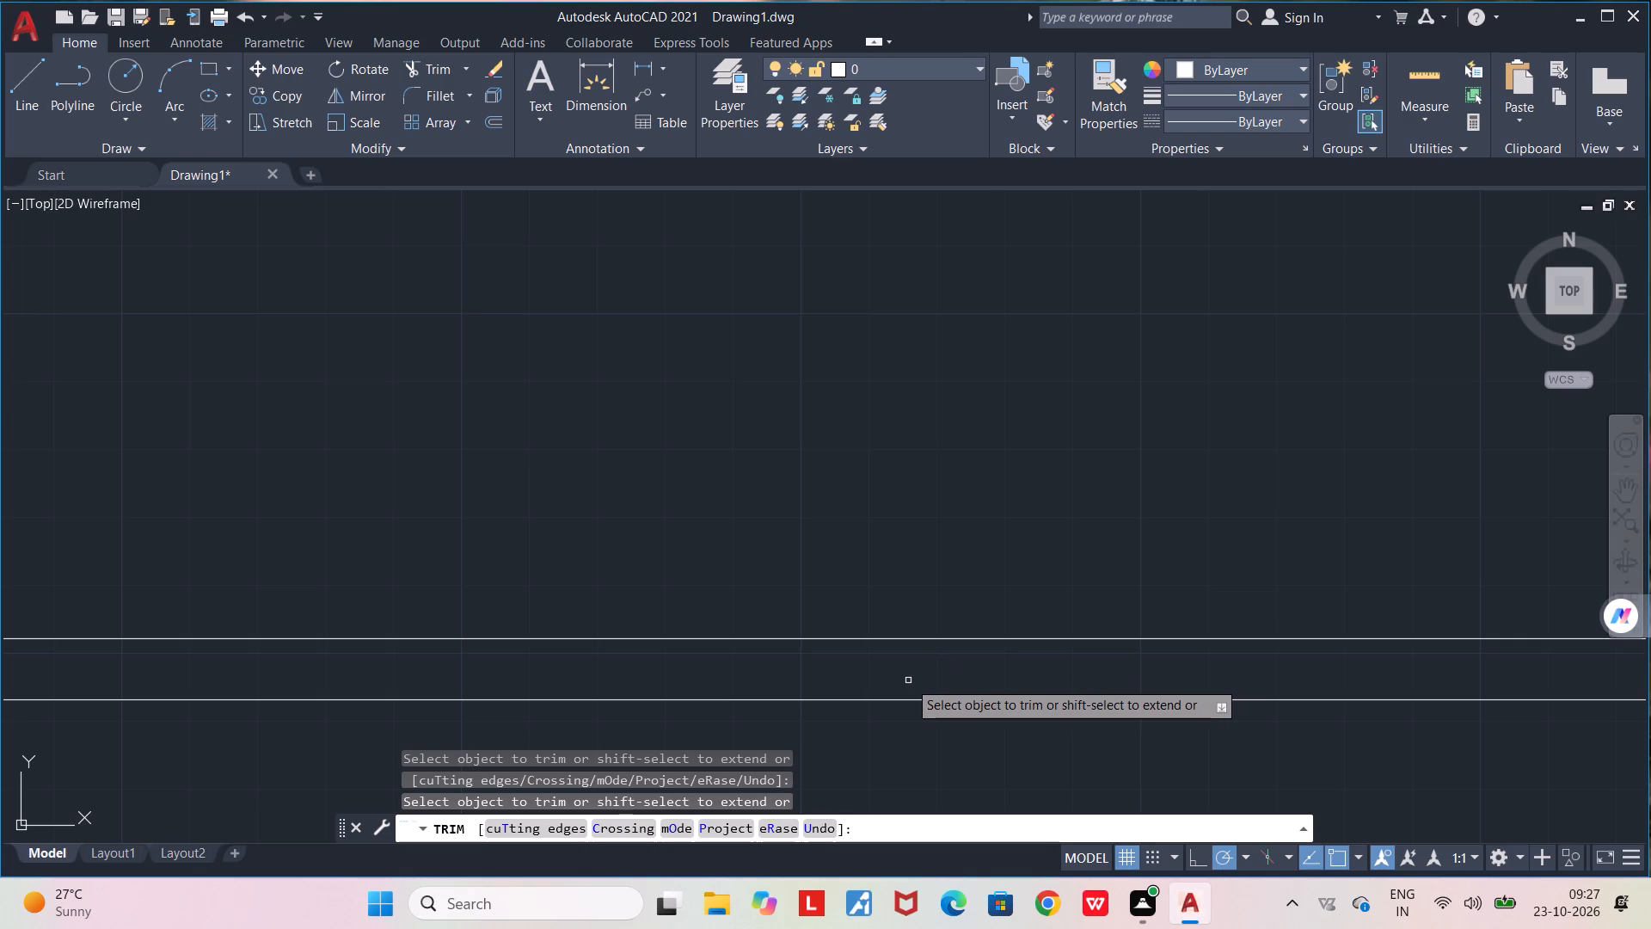
{"action": "key", "text": "Escape"}
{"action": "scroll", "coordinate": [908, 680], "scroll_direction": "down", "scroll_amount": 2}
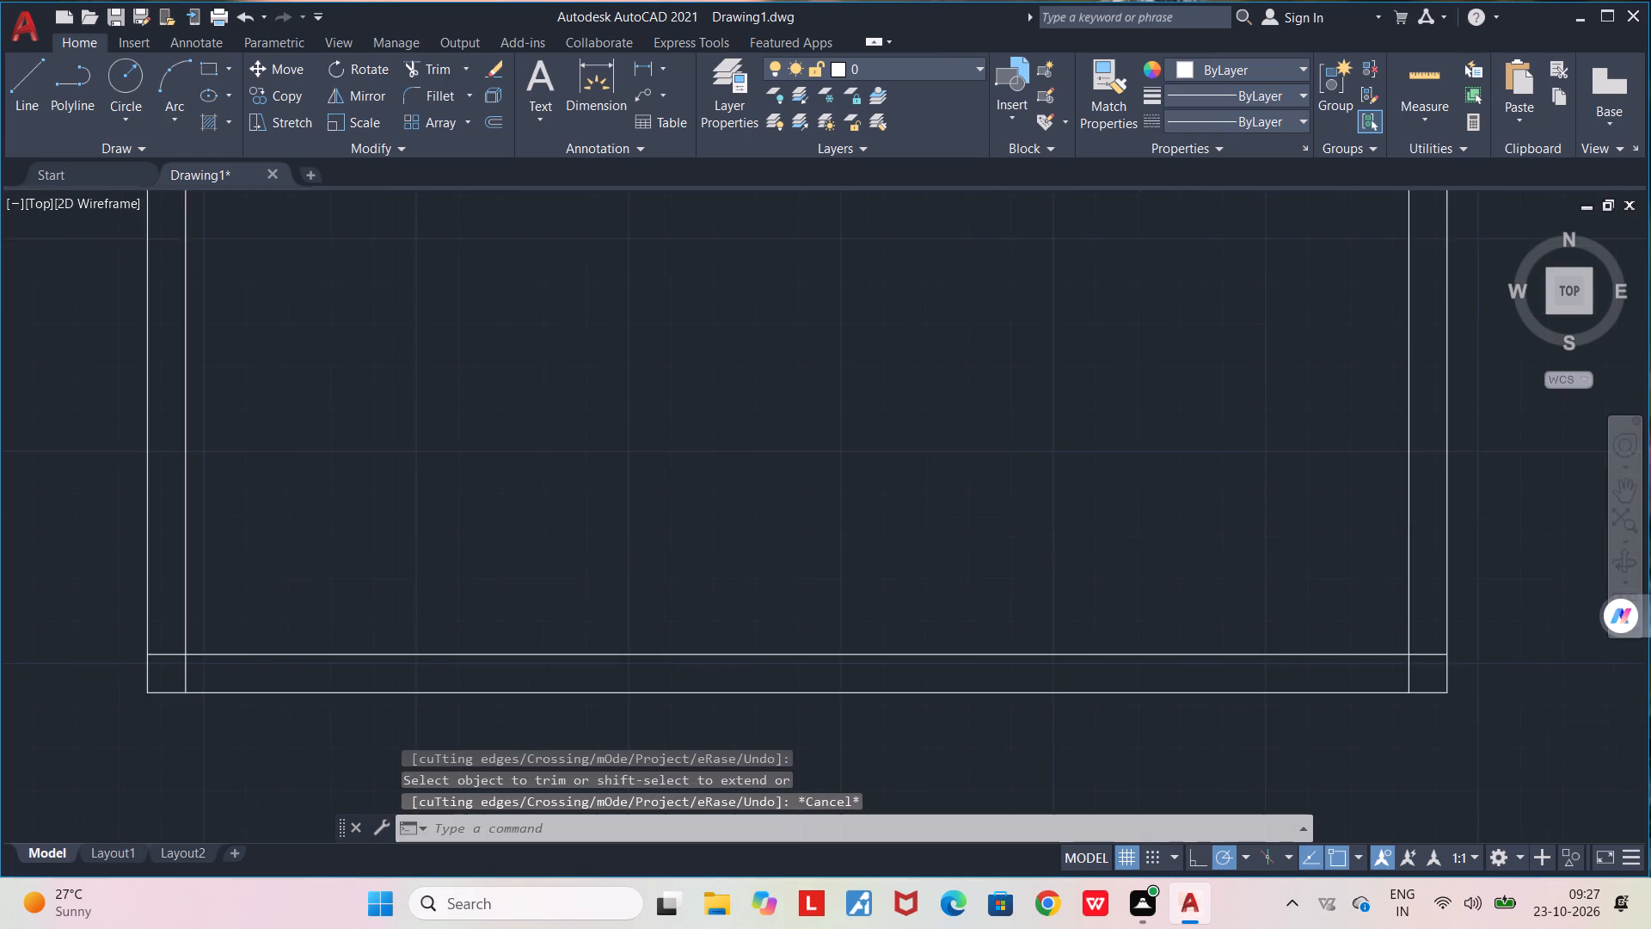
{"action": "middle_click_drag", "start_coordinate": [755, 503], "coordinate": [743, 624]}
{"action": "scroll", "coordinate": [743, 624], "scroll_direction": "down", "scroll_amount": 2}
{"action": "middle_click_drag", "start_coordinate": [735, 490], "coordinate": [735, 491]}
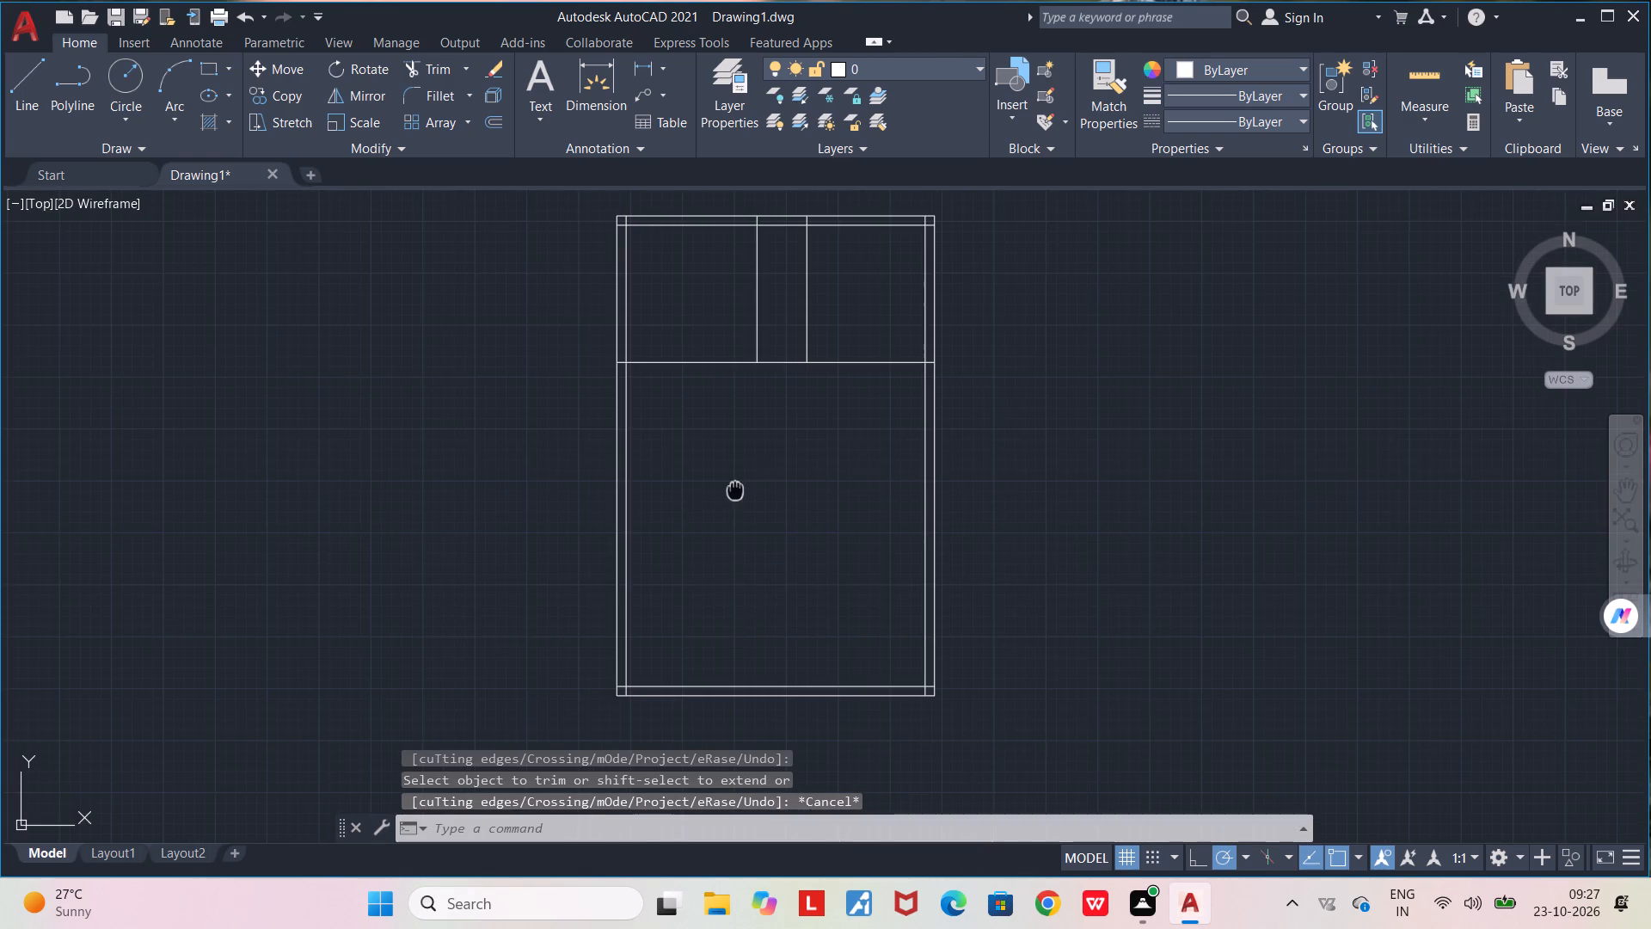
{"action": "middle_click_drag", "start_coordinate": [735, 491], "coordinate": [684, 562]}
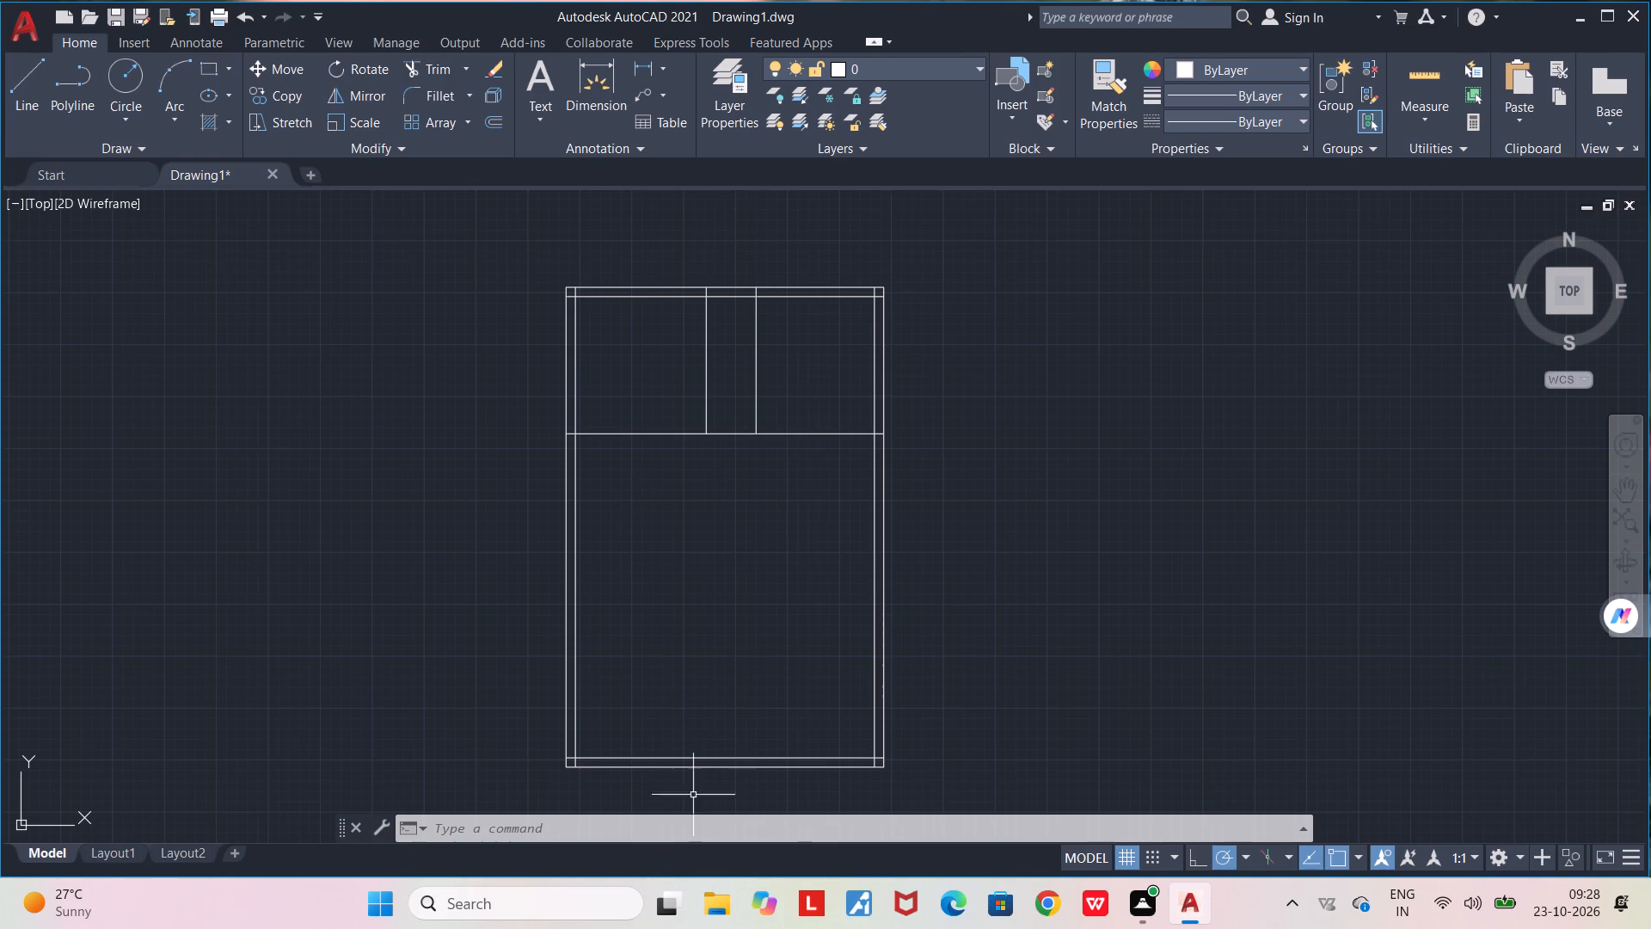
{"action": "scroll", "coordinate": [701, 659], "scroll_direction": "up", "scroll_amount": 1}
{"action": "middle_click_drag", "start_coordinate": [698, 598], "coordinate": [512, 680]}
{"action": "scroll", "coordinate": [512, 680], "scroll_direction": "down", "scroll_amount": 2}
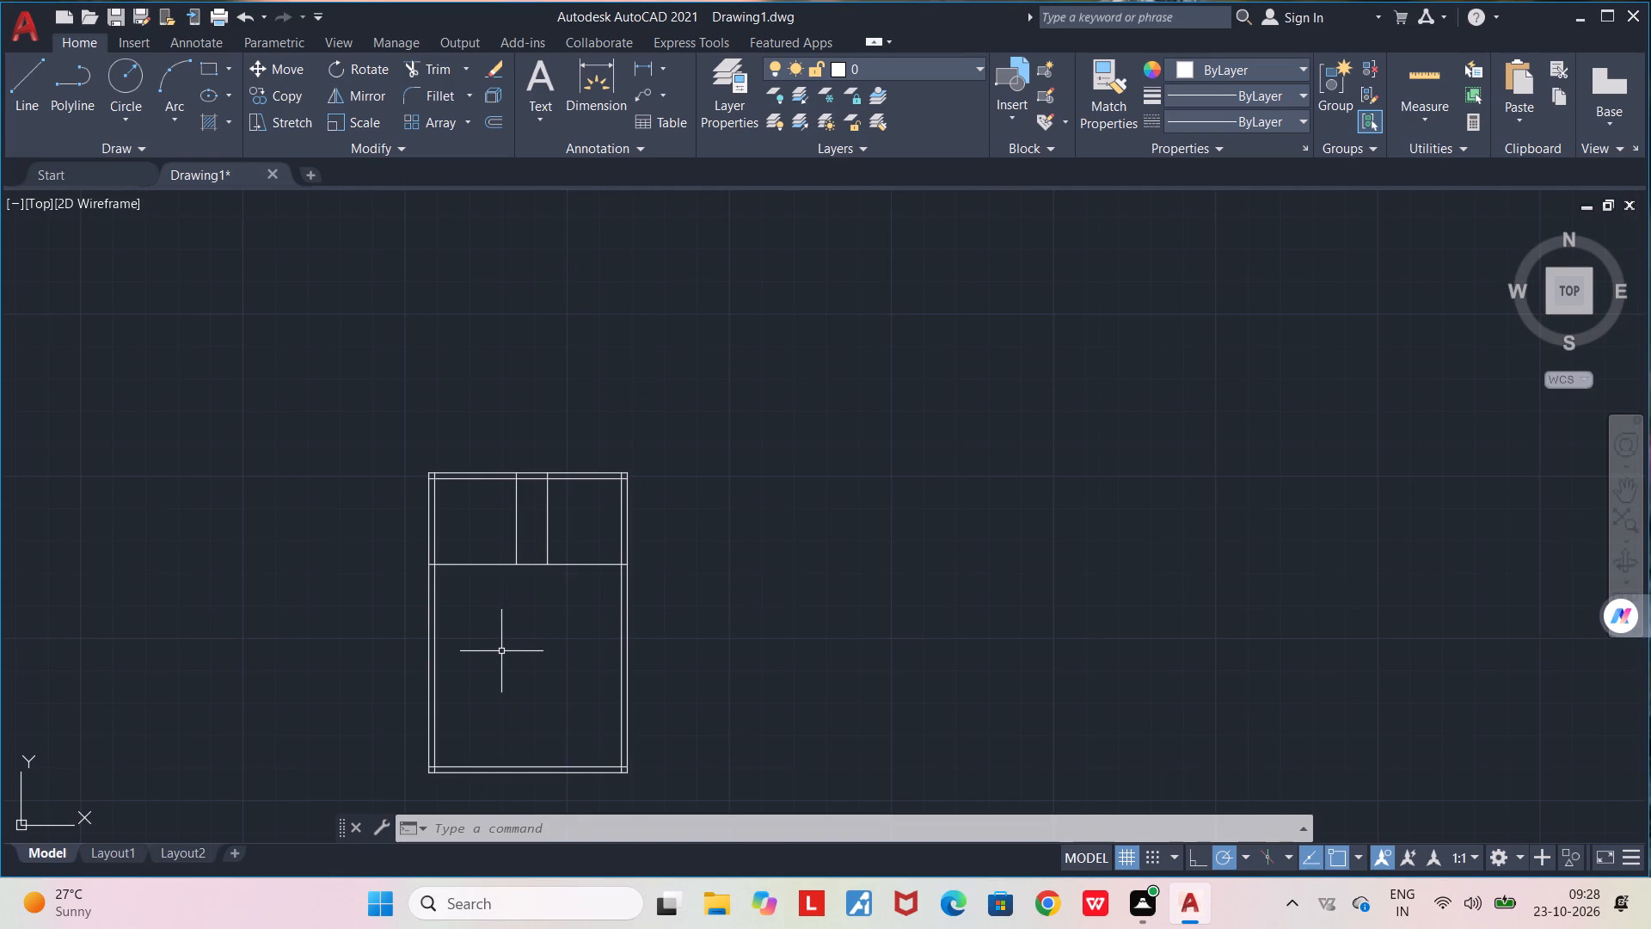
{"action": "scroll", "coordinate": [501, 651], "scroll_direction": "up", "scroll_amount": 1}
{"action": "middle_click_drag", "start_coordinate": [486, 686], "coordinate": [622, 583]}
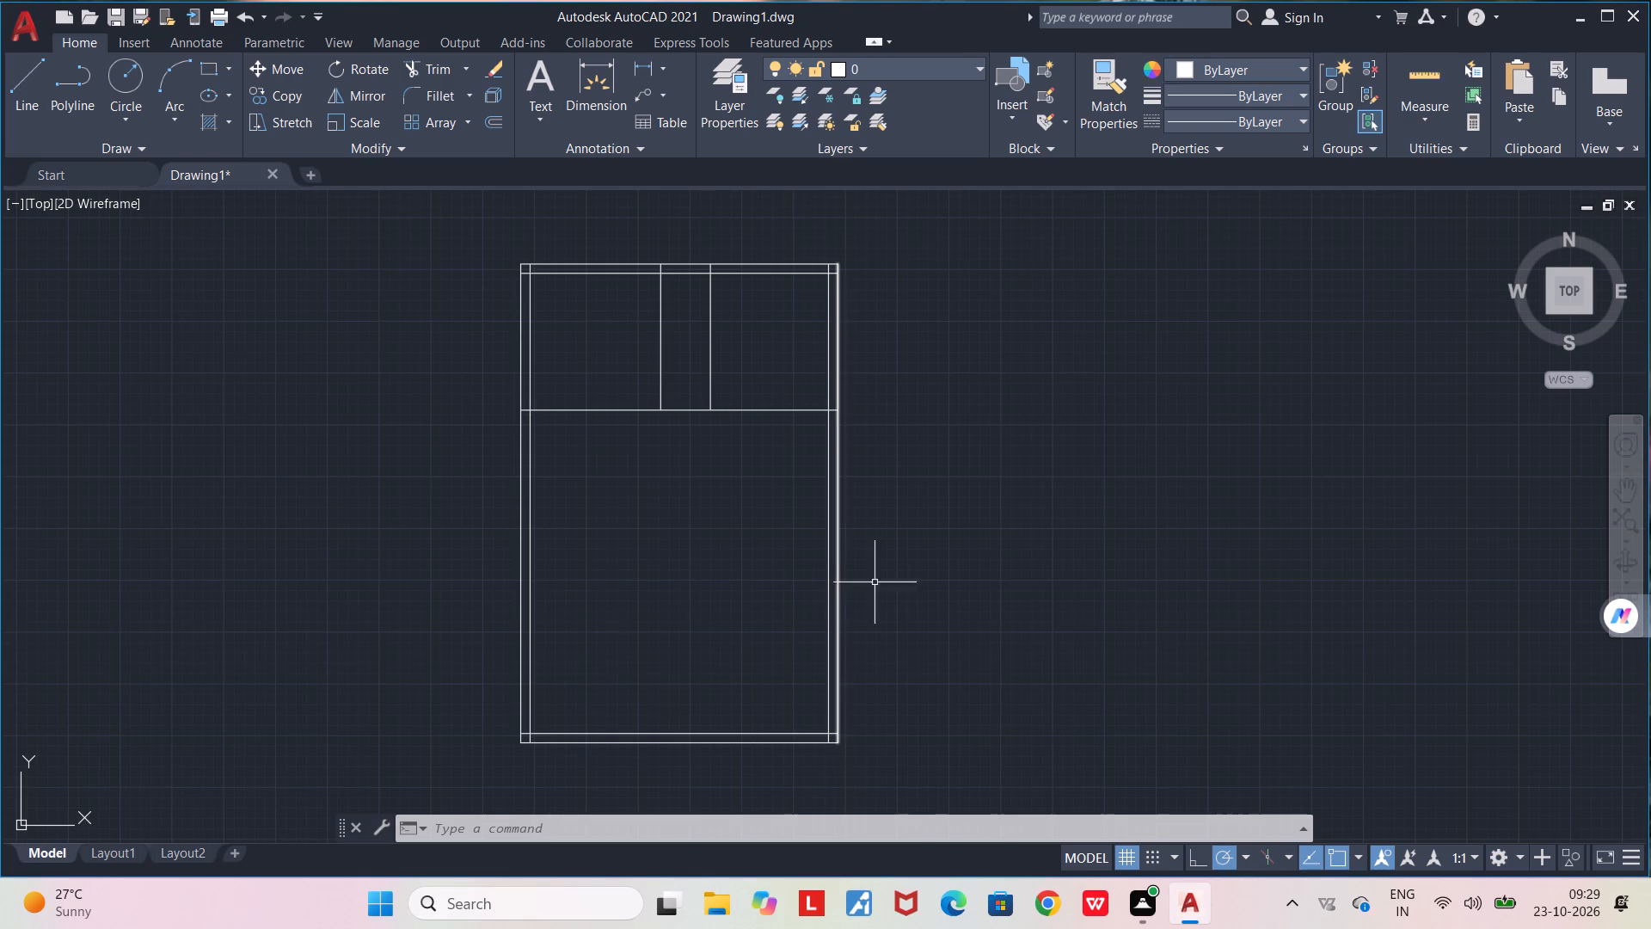
Offset the inner line of the bottom exterior wall 10'11" upward to create a lower horizontal partition line.
{"action": "scroll", "coordinate": [733, 657], "scroll_direction": "up", "scroll_amount": 1}
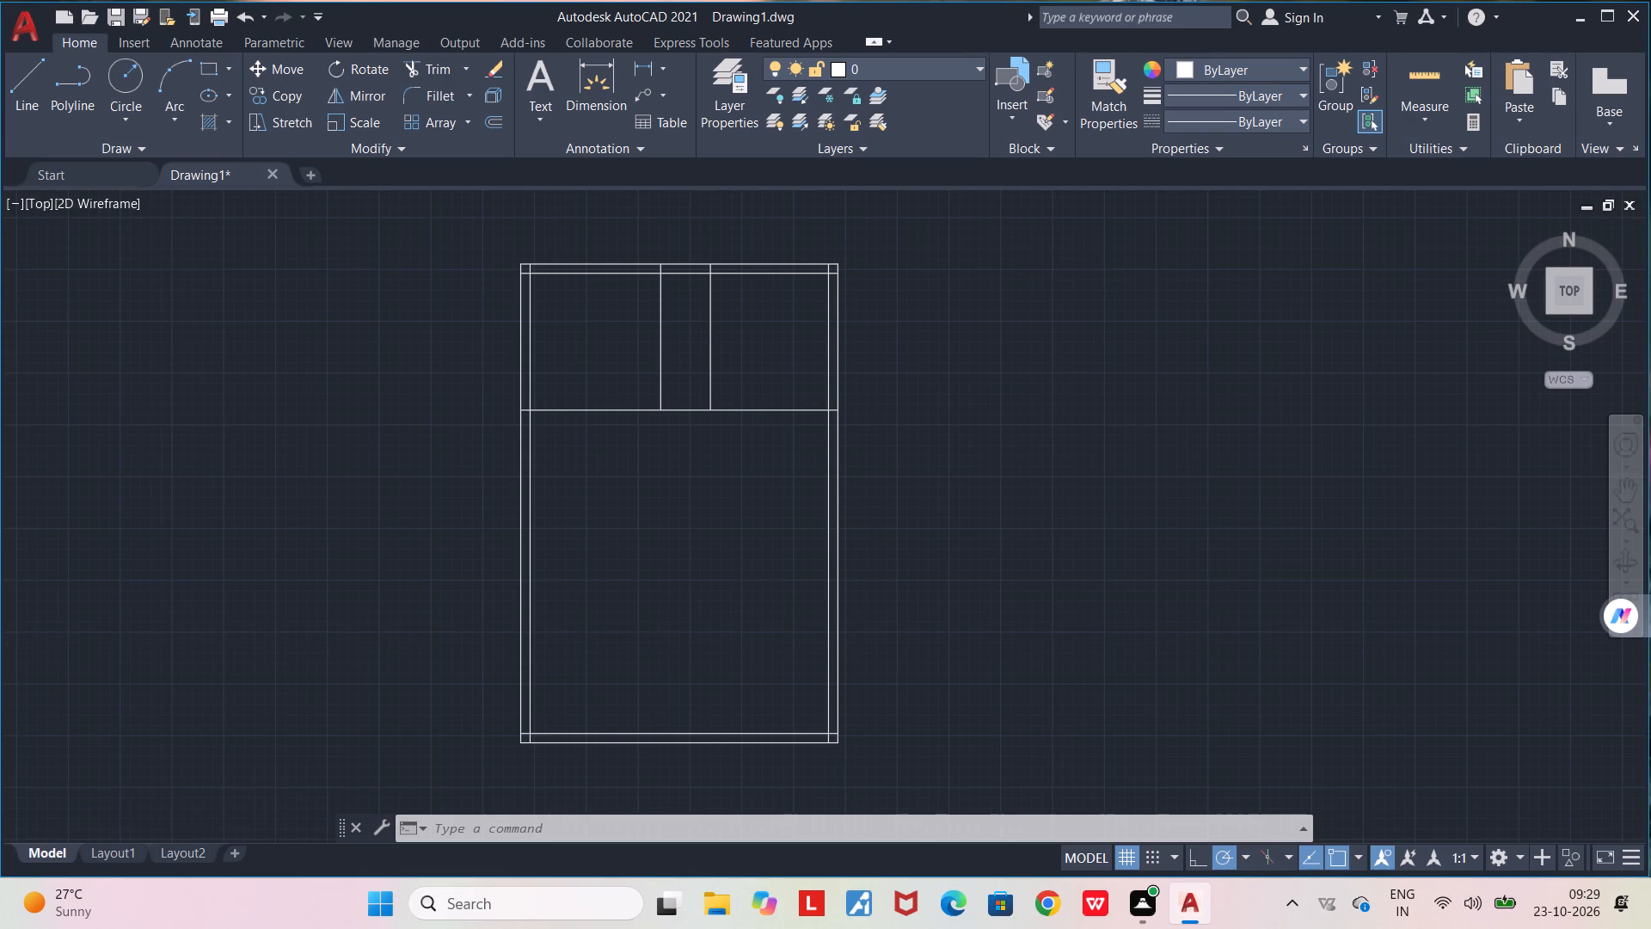
{"action": "middle_click_drag", "start_coordinate": [706, 656], "coordinate": [616, 674]}
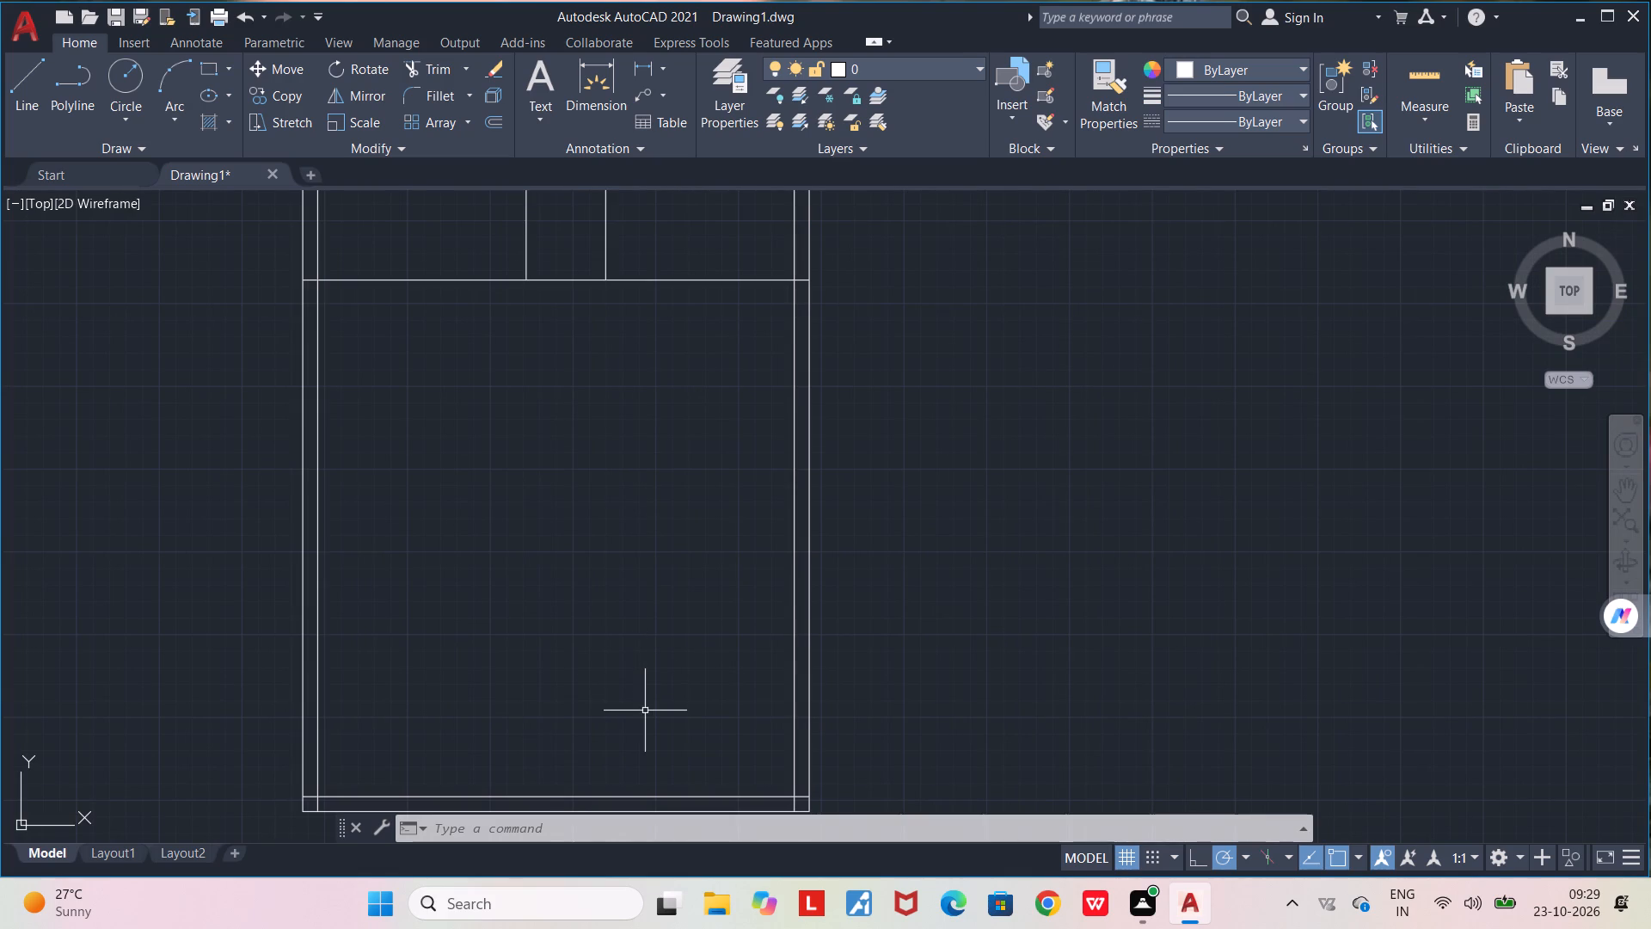
{"action": "middle_click_drag", "start_coordinate": [646, 708], "coordinate": [669, 603]}
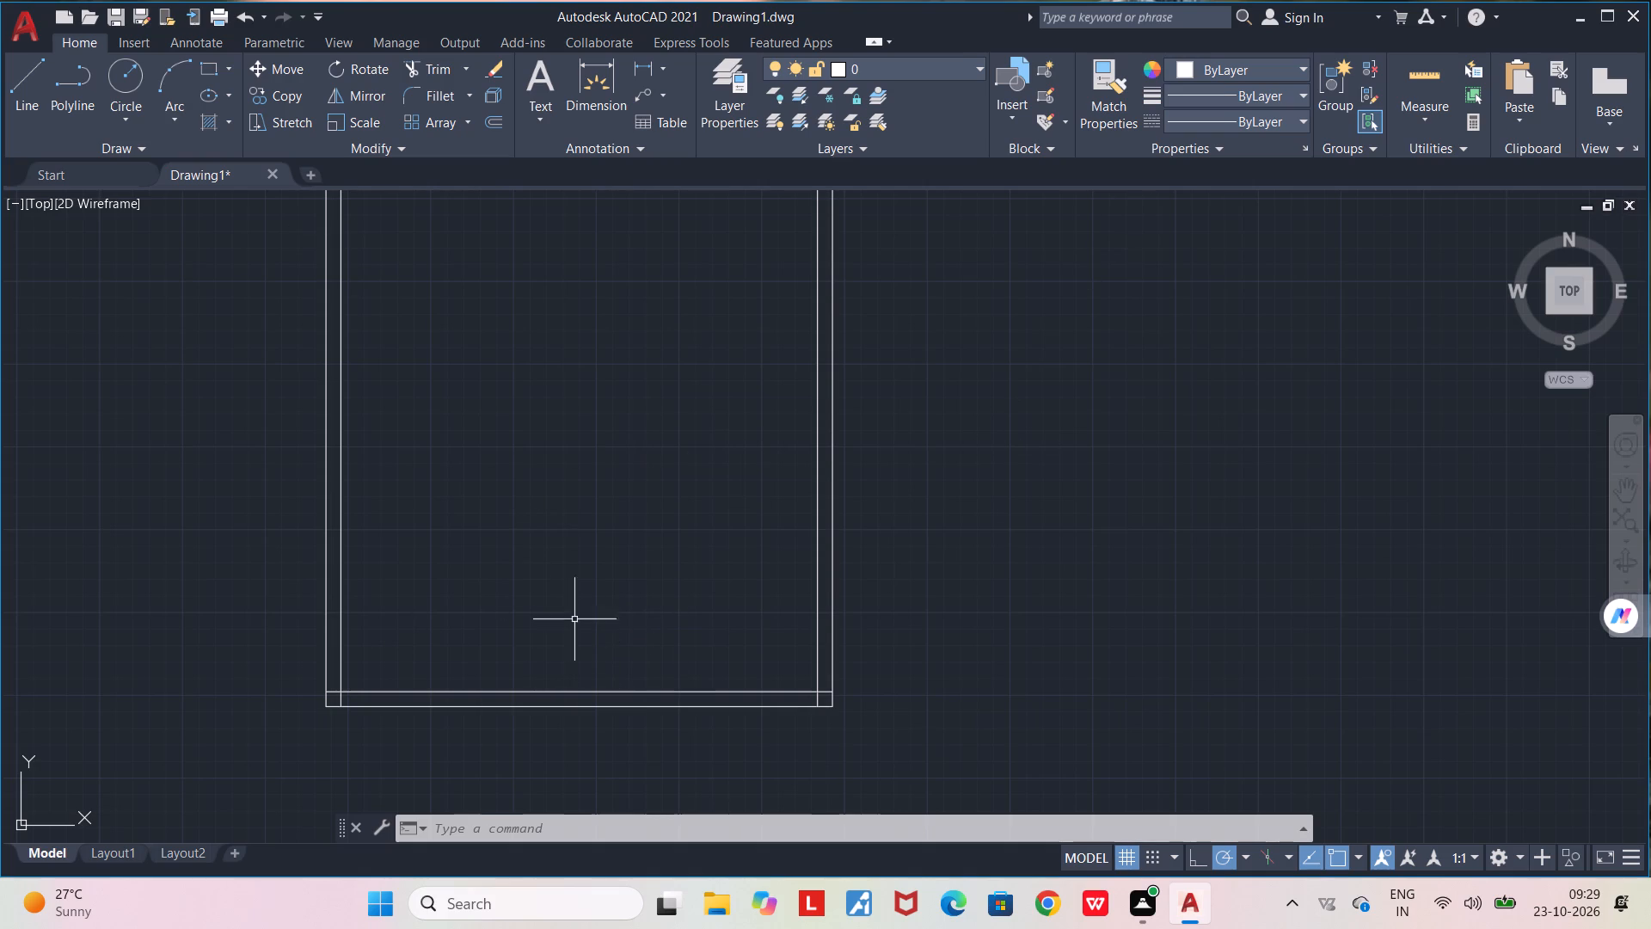
{"action": "type", "text": "OFF"}
{"action": "key", "text": "Return"}
{"action": "left_click", "coordinate": [580, 698]}
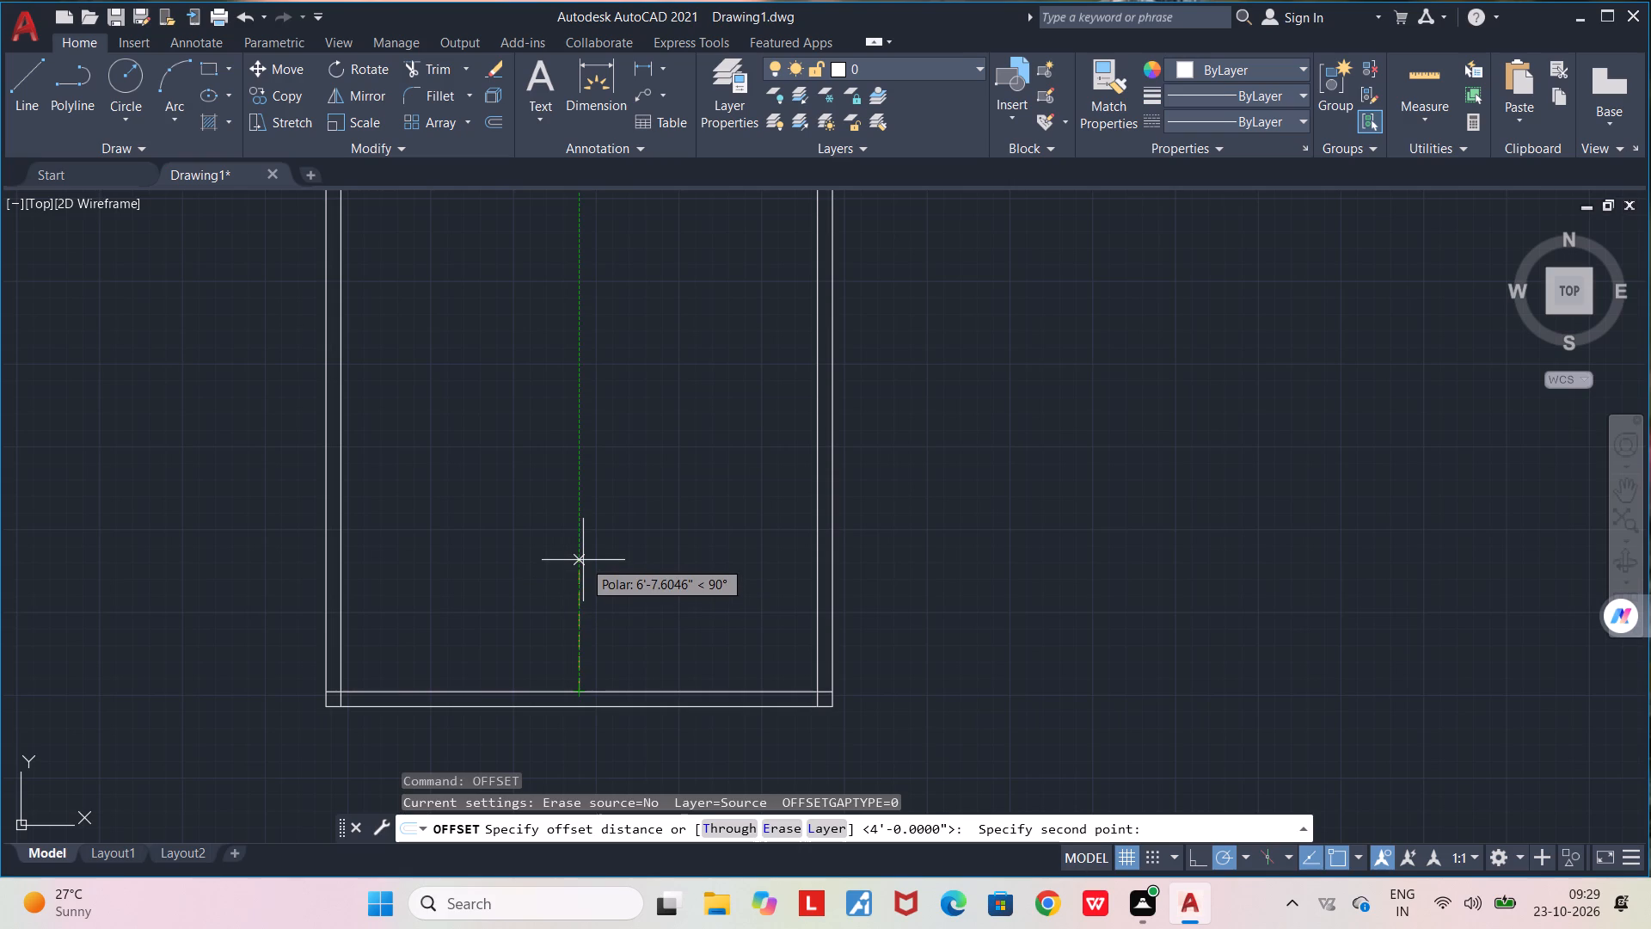
{"action": "type", "text": "10'"}
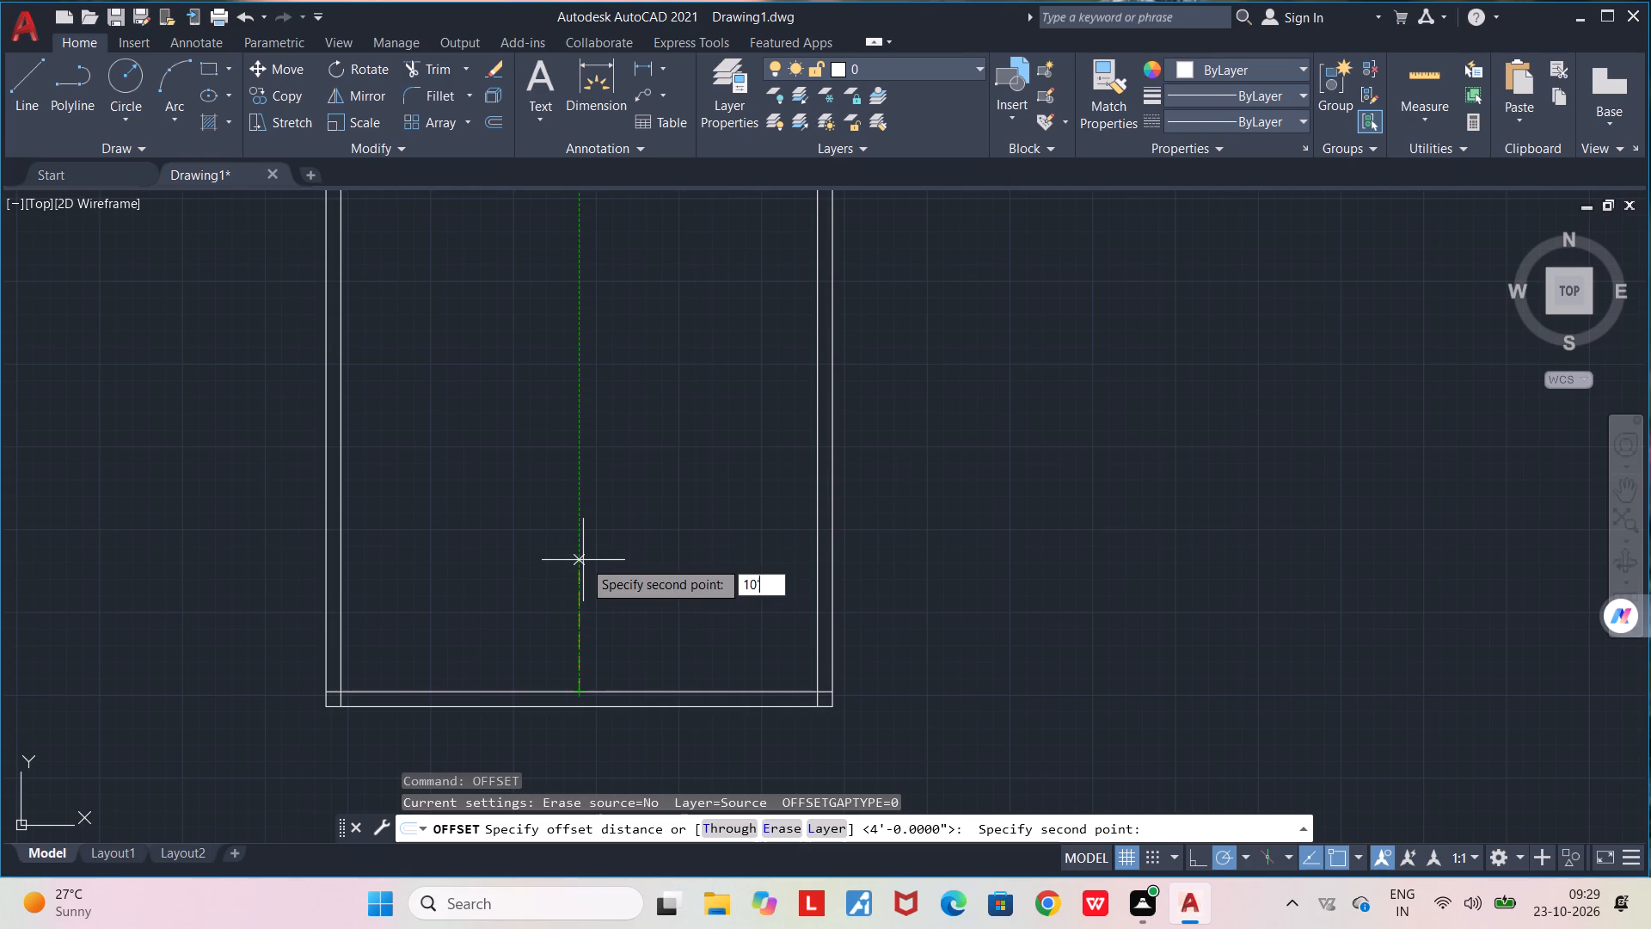
{"action": "type", "text": "11"}
{"action": "key", "text": "shift+quotedbl"}
{"action": "key", "text": "shift+Return"}
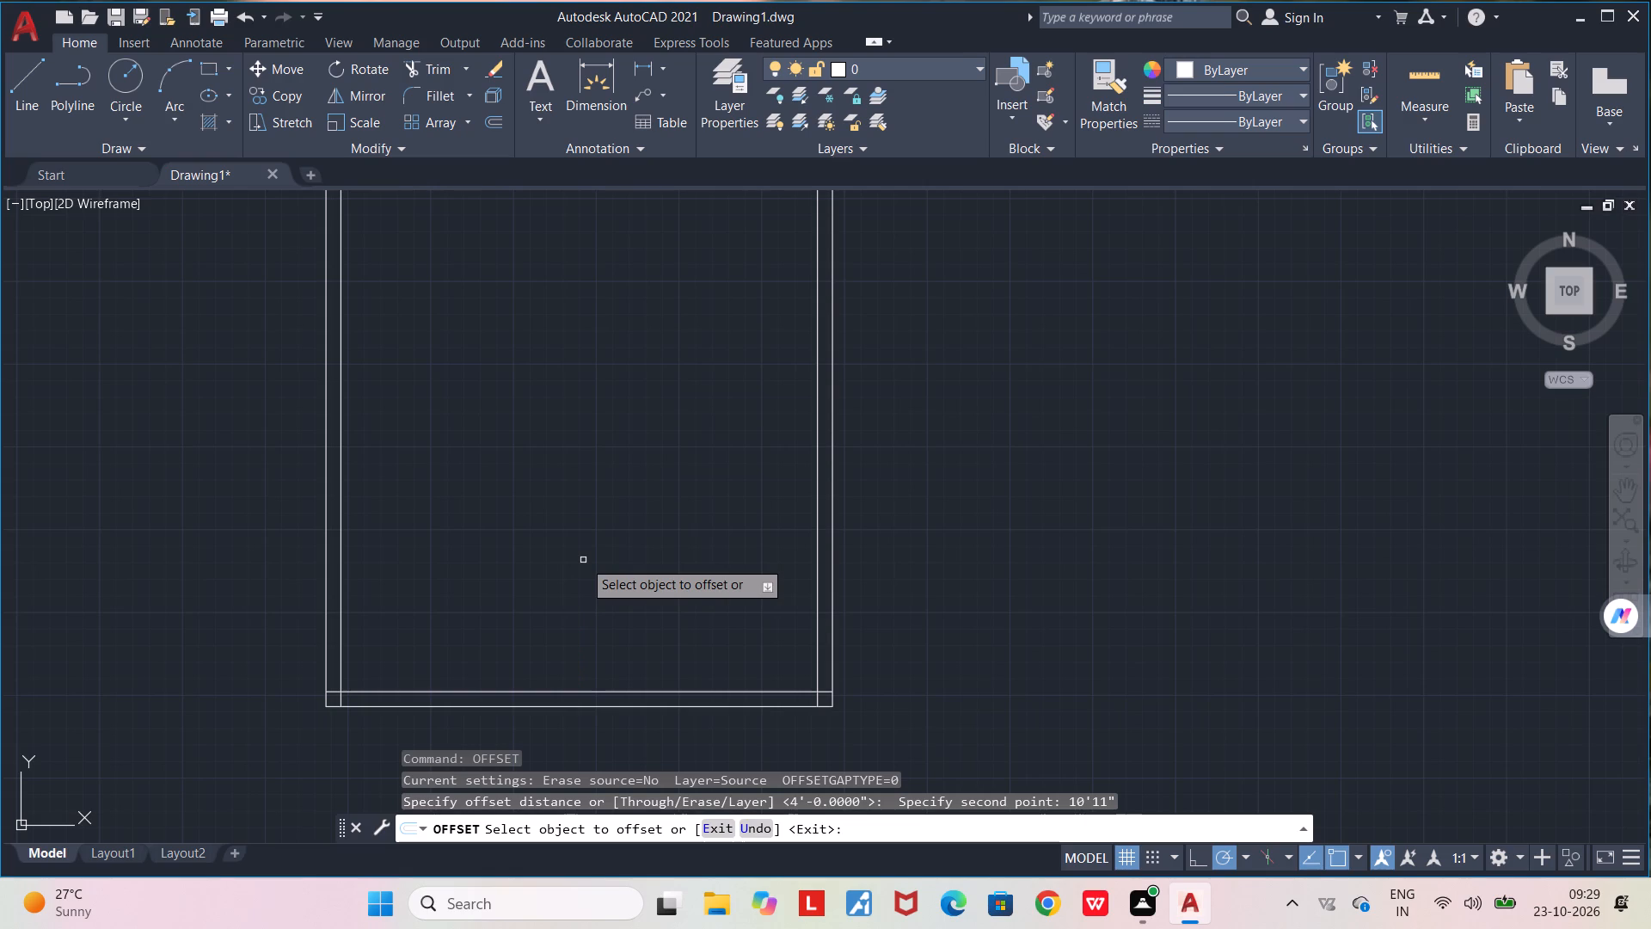
{"action": "left_click", "coordinate": [585, 692]}
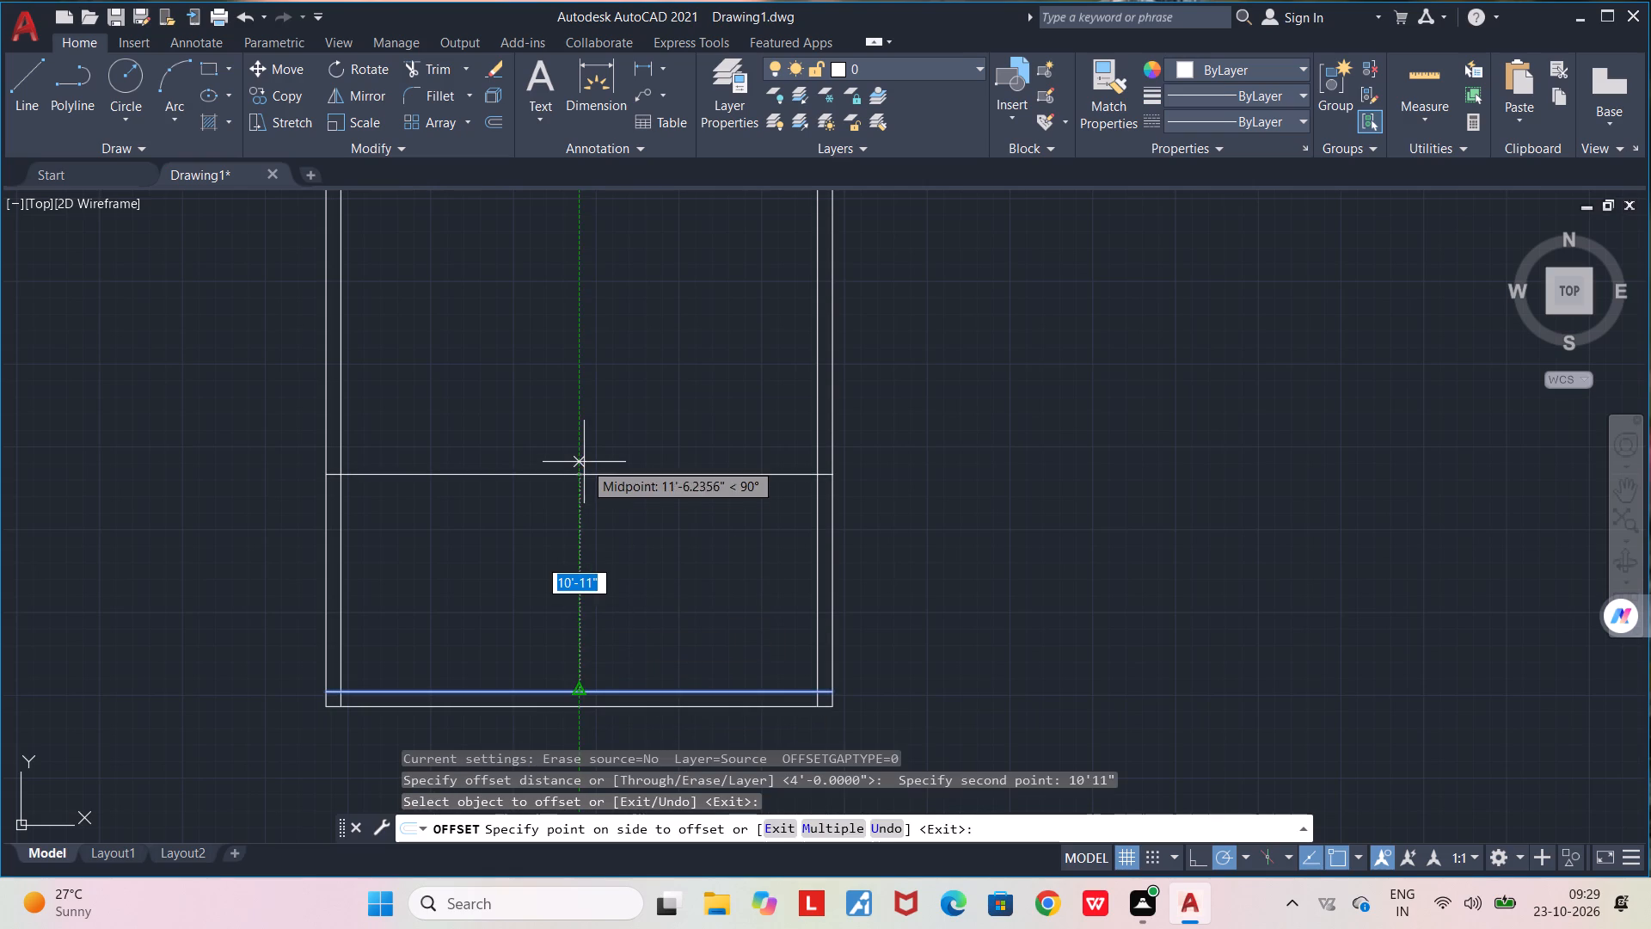
{"action": "left_click", "coordinate": [584, 462]}
{"action": "middle_click_drag", "start_coordinate": [574, 415], "coordinate": [617, 458]}
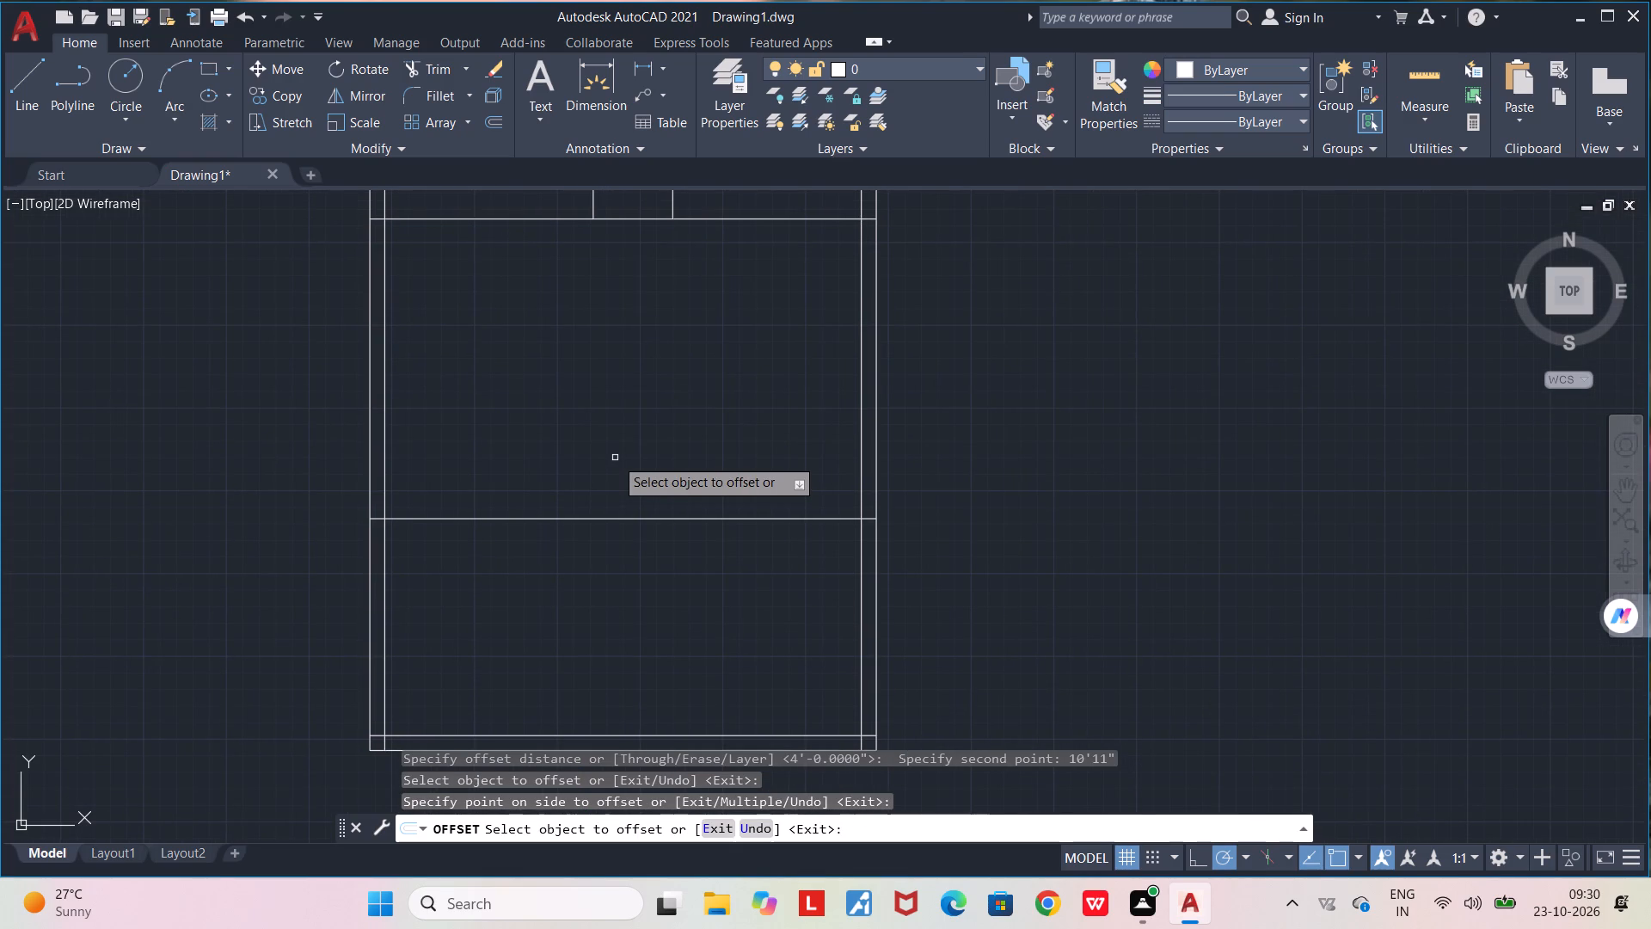
{"action": "key", "text": "space"}
Offset the inner line of the right exterior wall 13'9" to the left to create a full-height vertical partition line.
{"action": "key", "text": "space"}
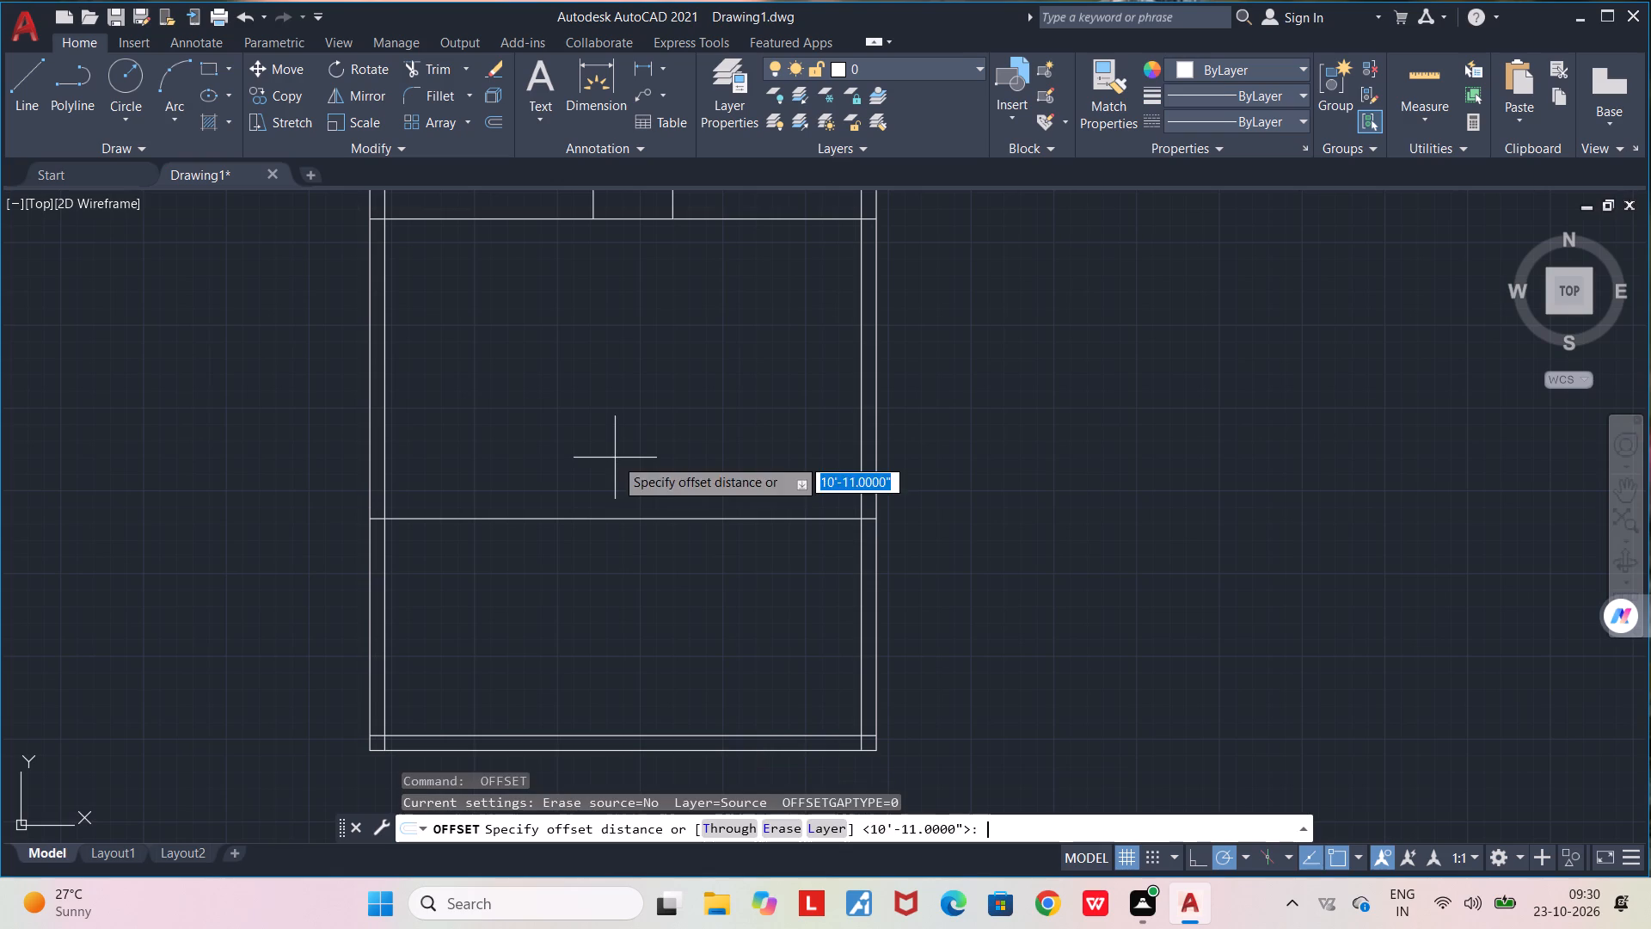
{"action": "middle_click_drag", "start_coordinate": [629, 606], "coordinate": [535, 524]}
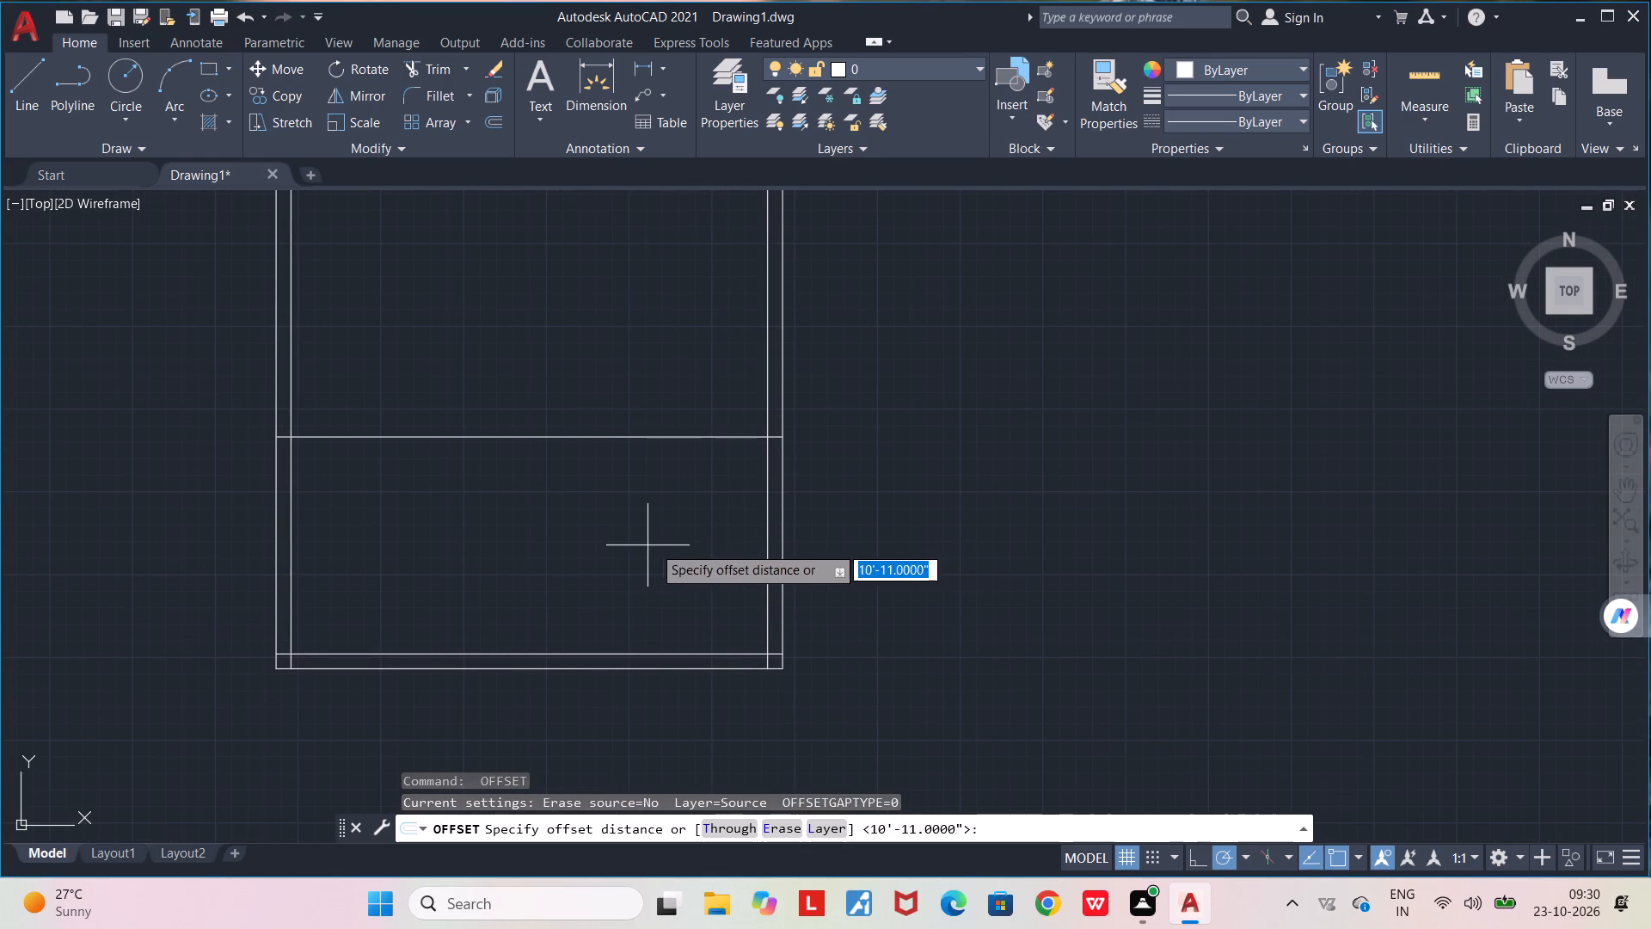
{"action": "left_click", "coordinate": [768, 551]}
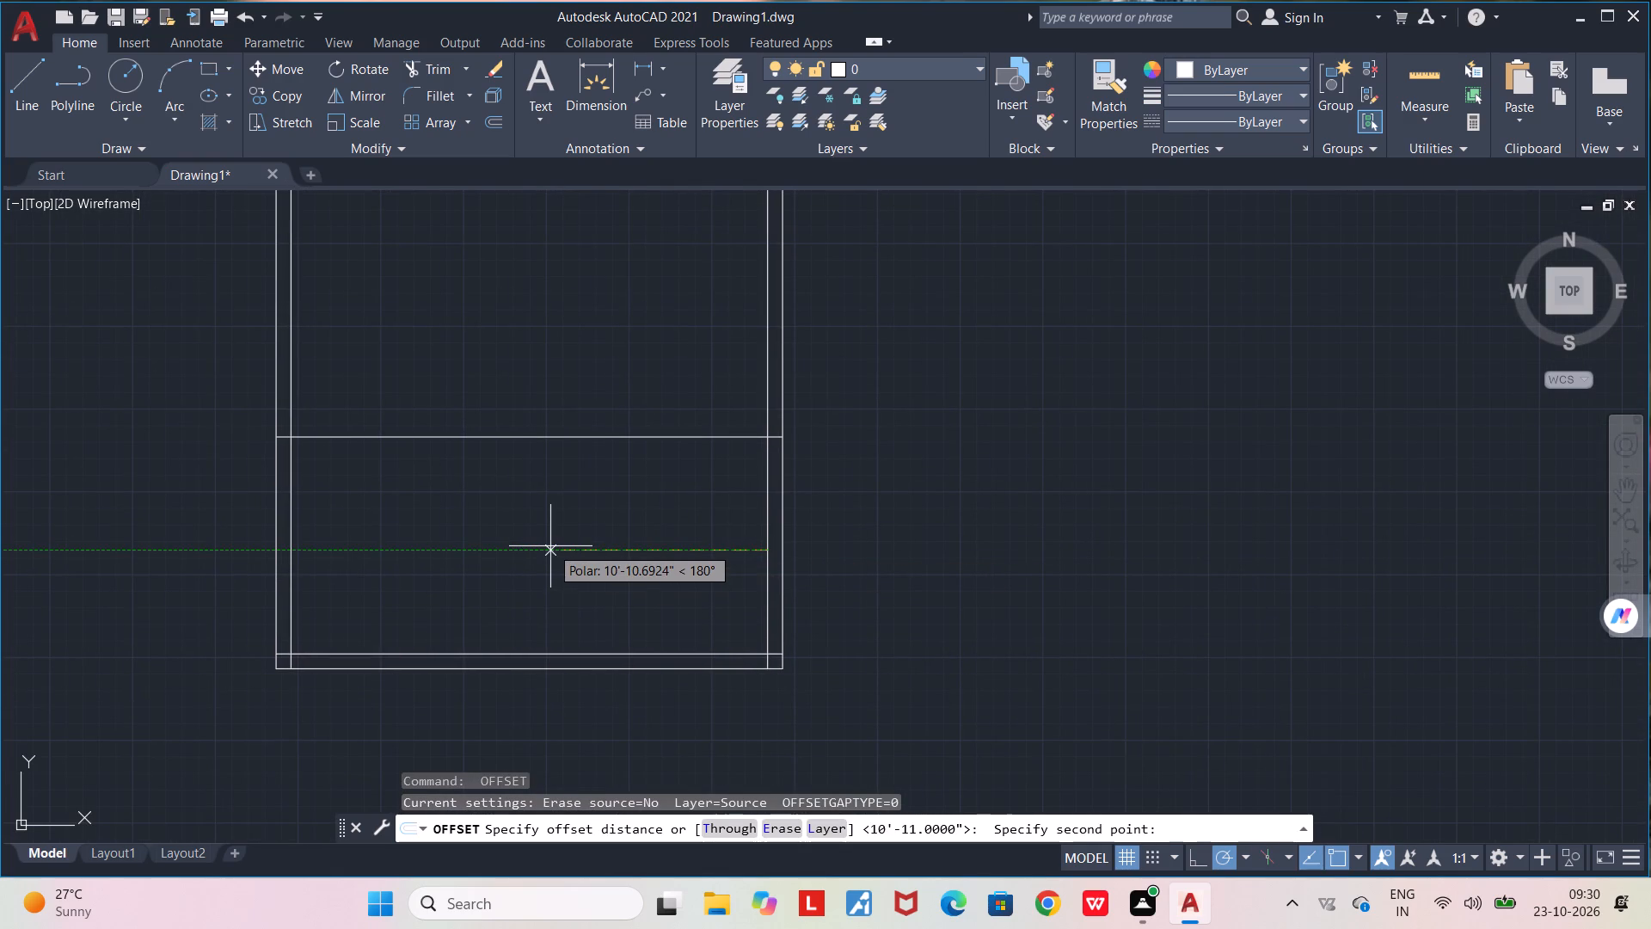
{"action": "type", "text": "13'"}
{"action": "type", "text": "9\""}
{"action": "key", "text": "Return"}
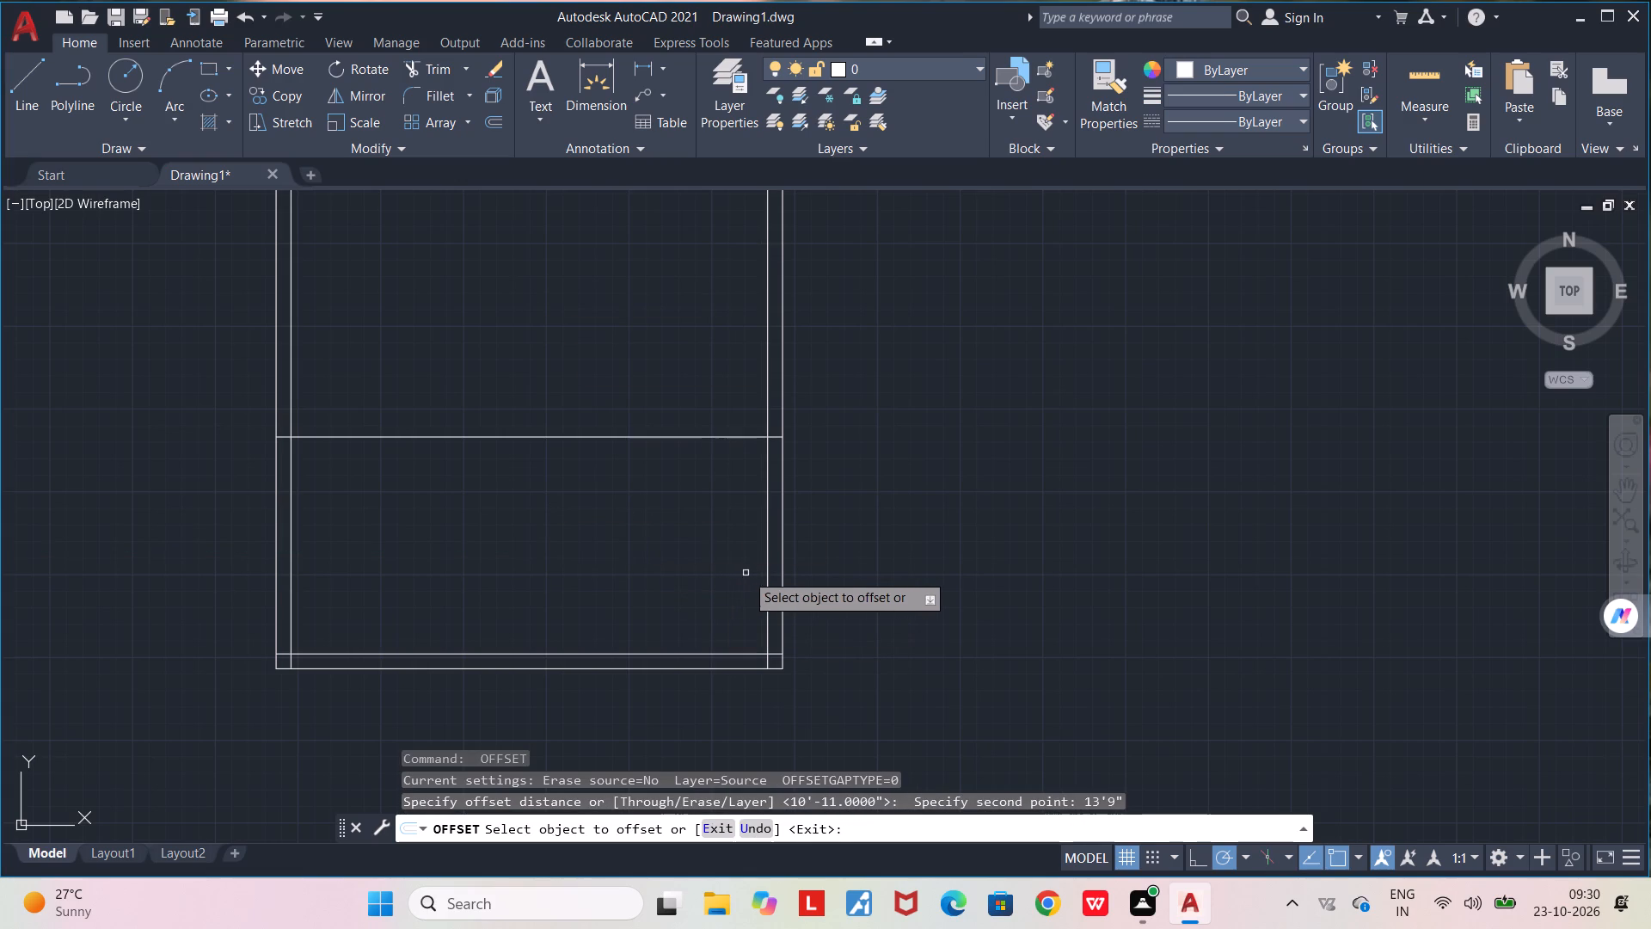
{"action": "left_click", "coordinate": [767, 571]}
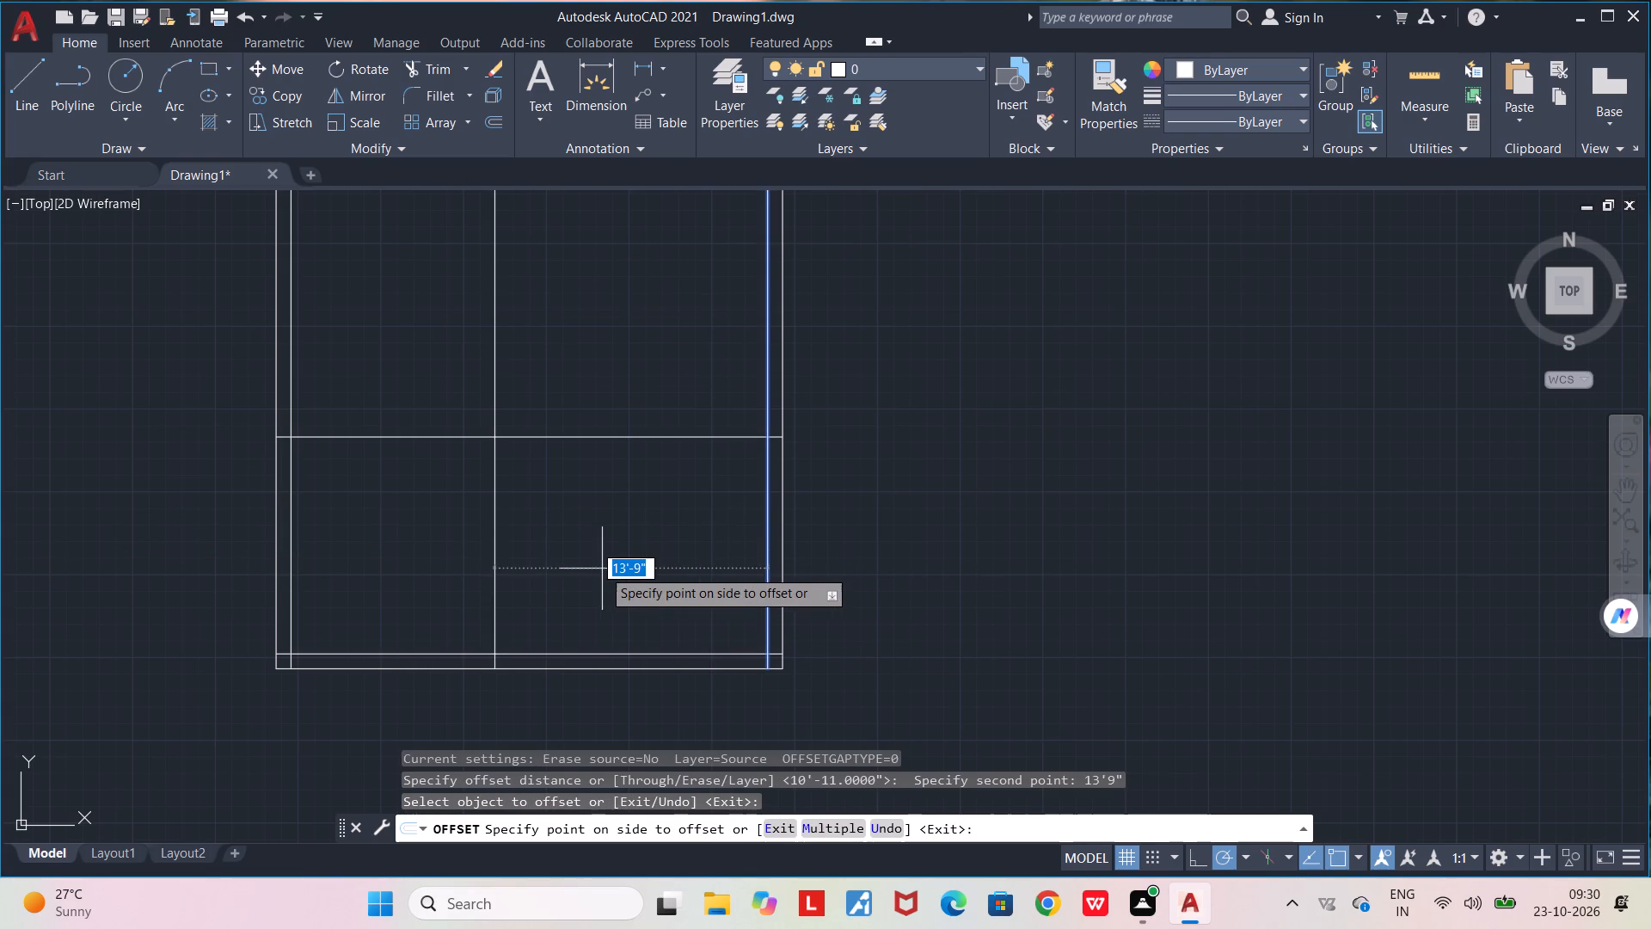
{"action": "left_click", "coordinate": [555, 560]}
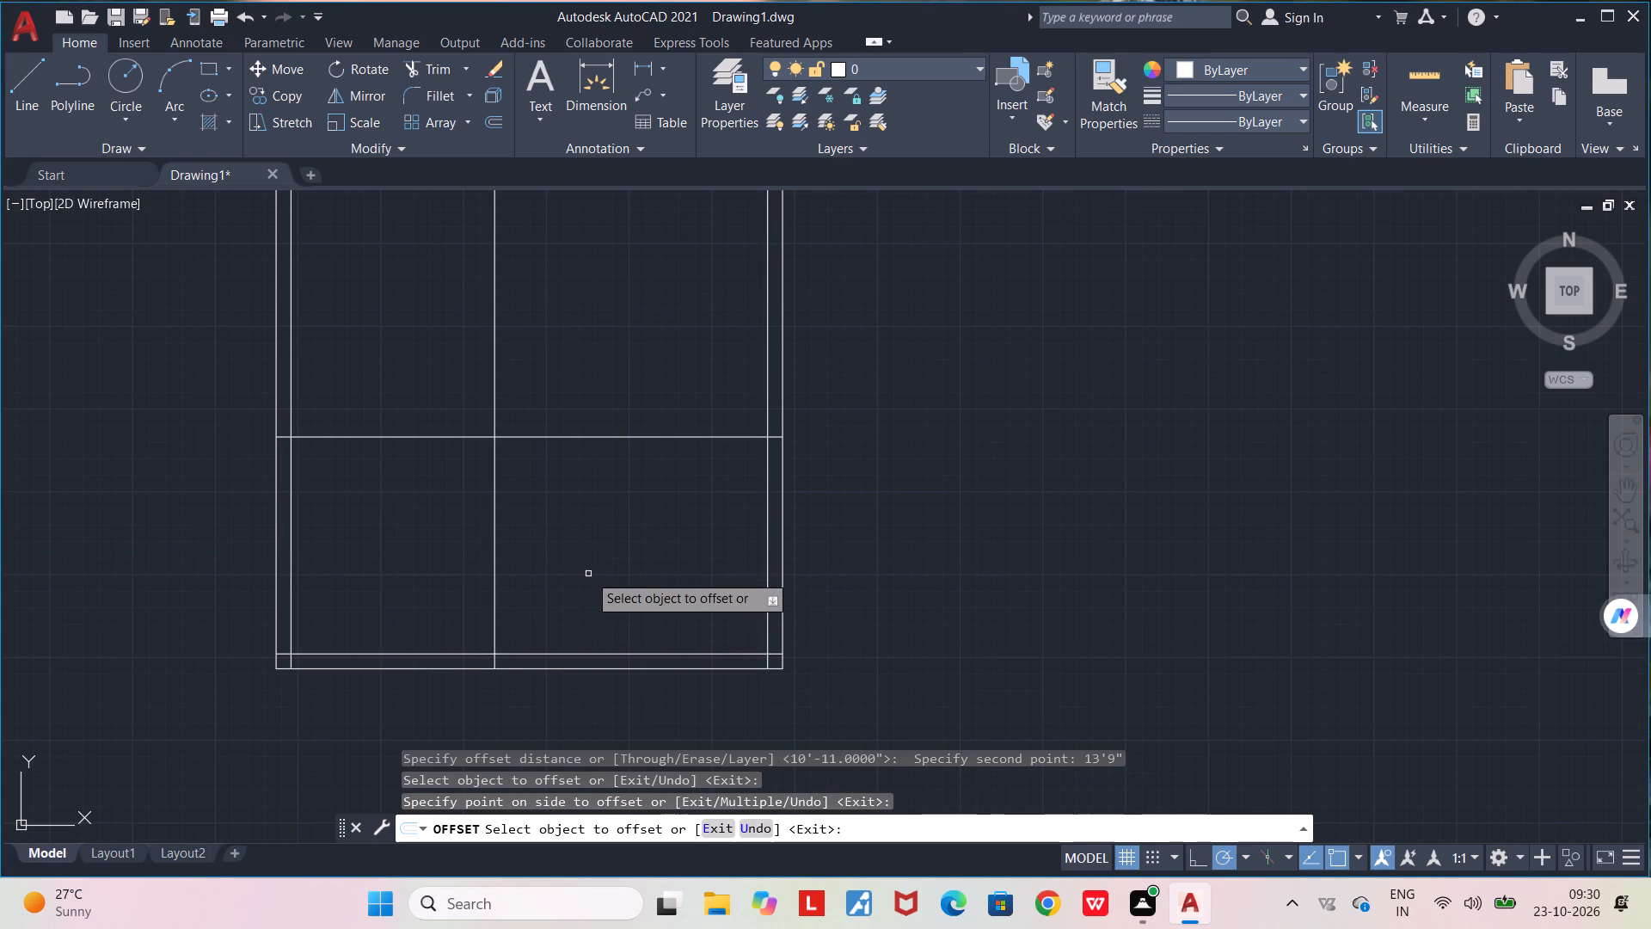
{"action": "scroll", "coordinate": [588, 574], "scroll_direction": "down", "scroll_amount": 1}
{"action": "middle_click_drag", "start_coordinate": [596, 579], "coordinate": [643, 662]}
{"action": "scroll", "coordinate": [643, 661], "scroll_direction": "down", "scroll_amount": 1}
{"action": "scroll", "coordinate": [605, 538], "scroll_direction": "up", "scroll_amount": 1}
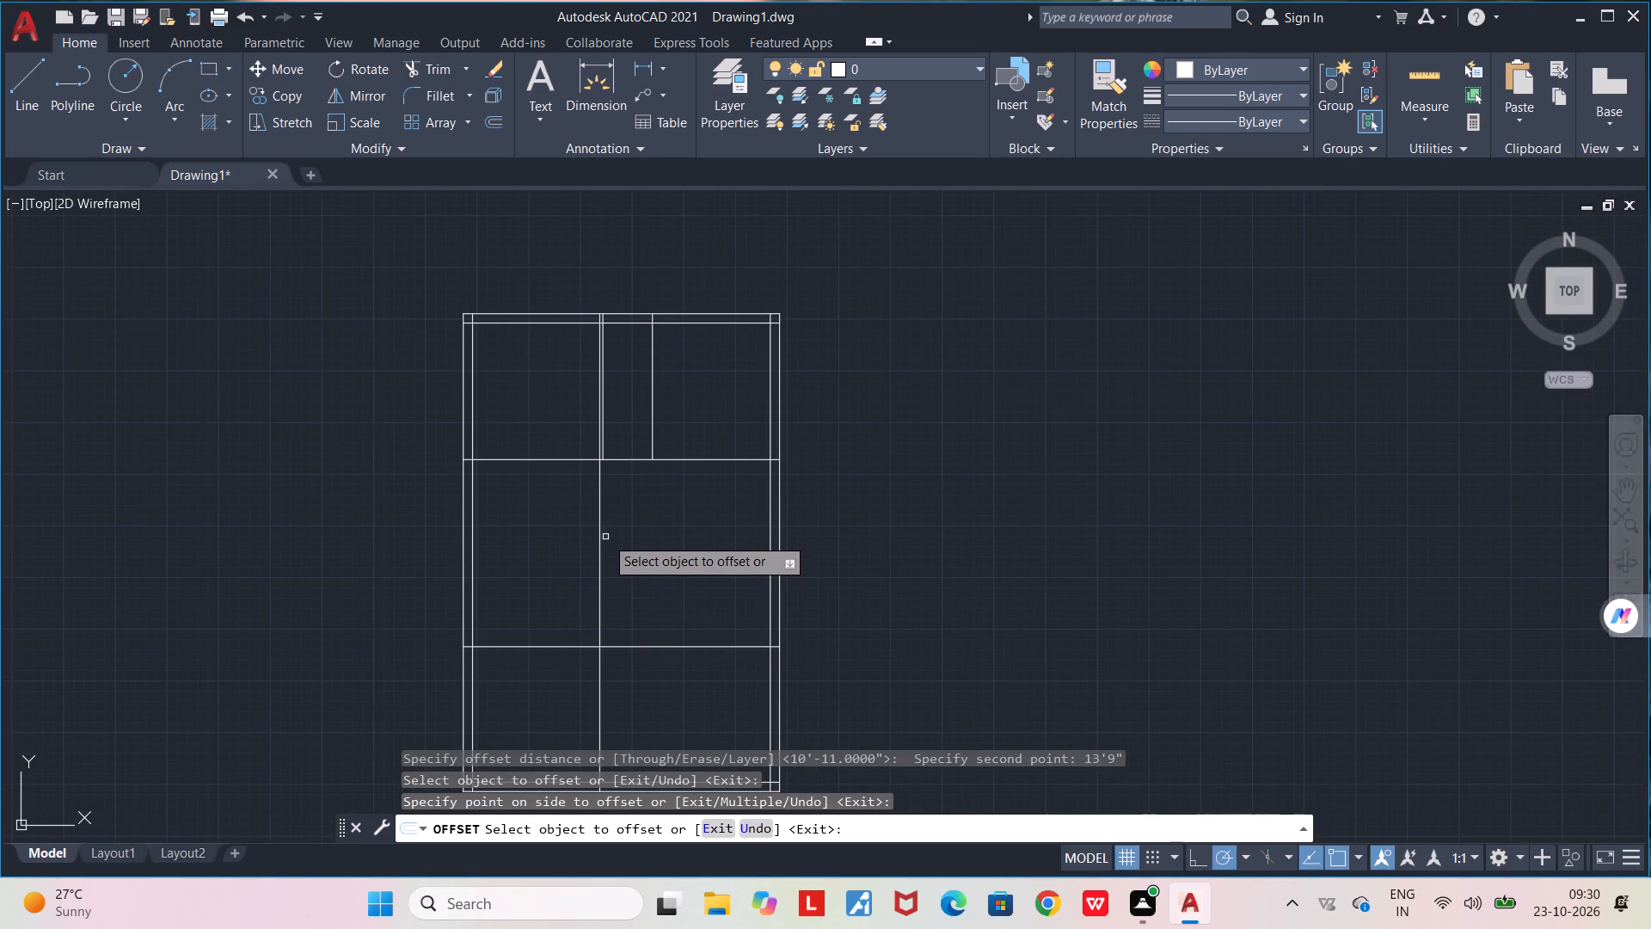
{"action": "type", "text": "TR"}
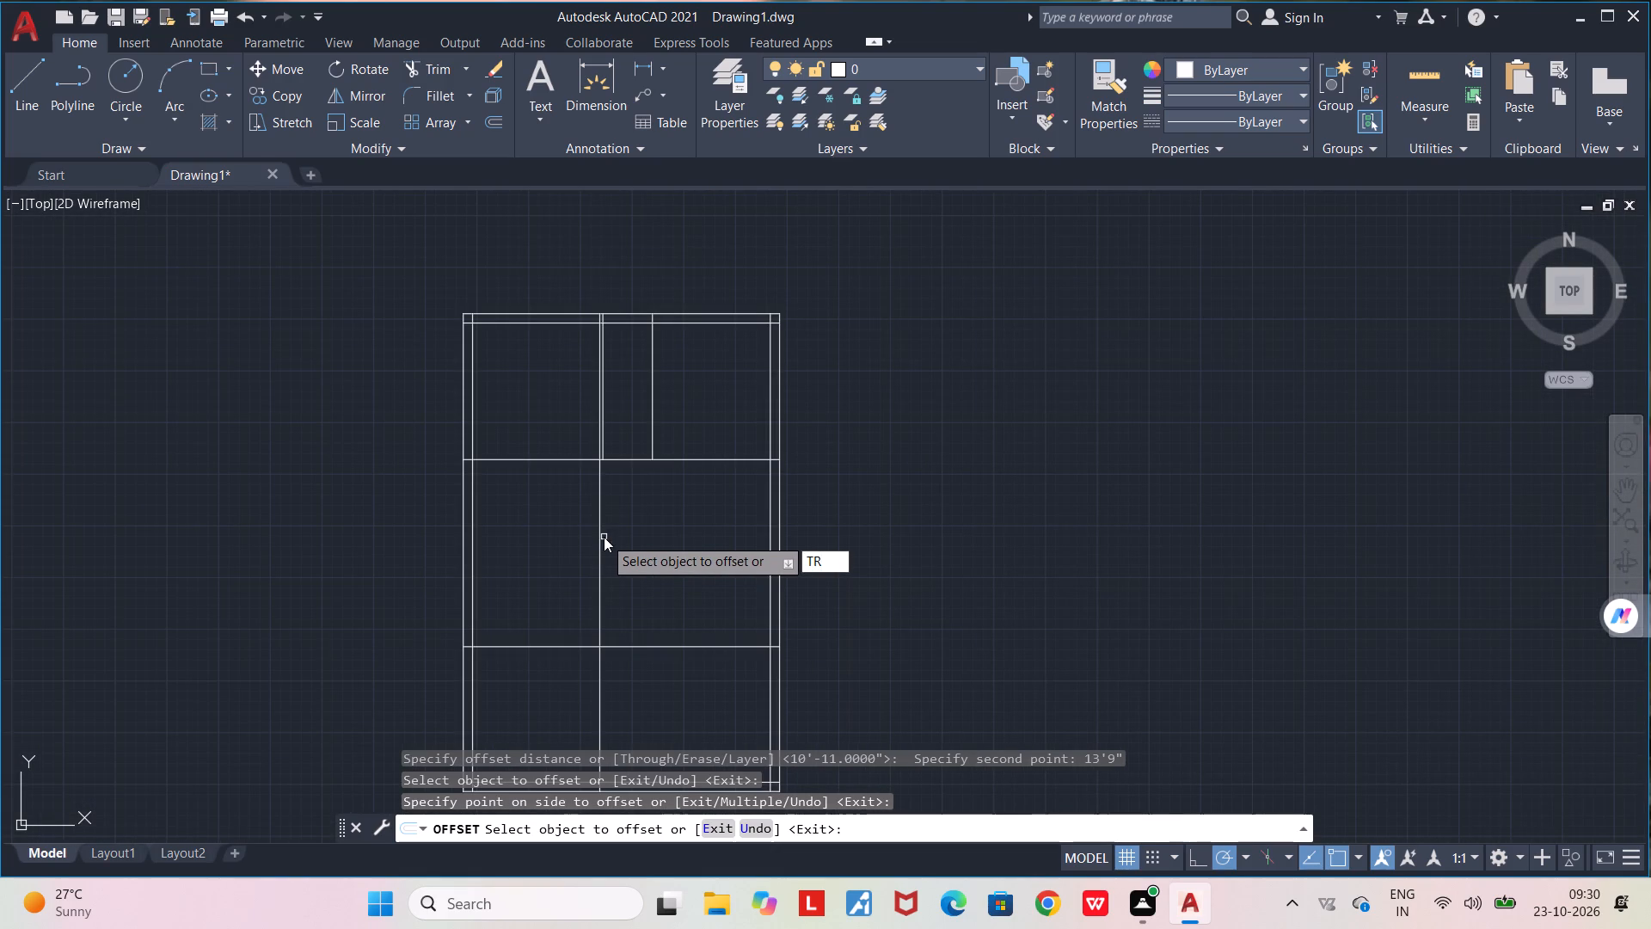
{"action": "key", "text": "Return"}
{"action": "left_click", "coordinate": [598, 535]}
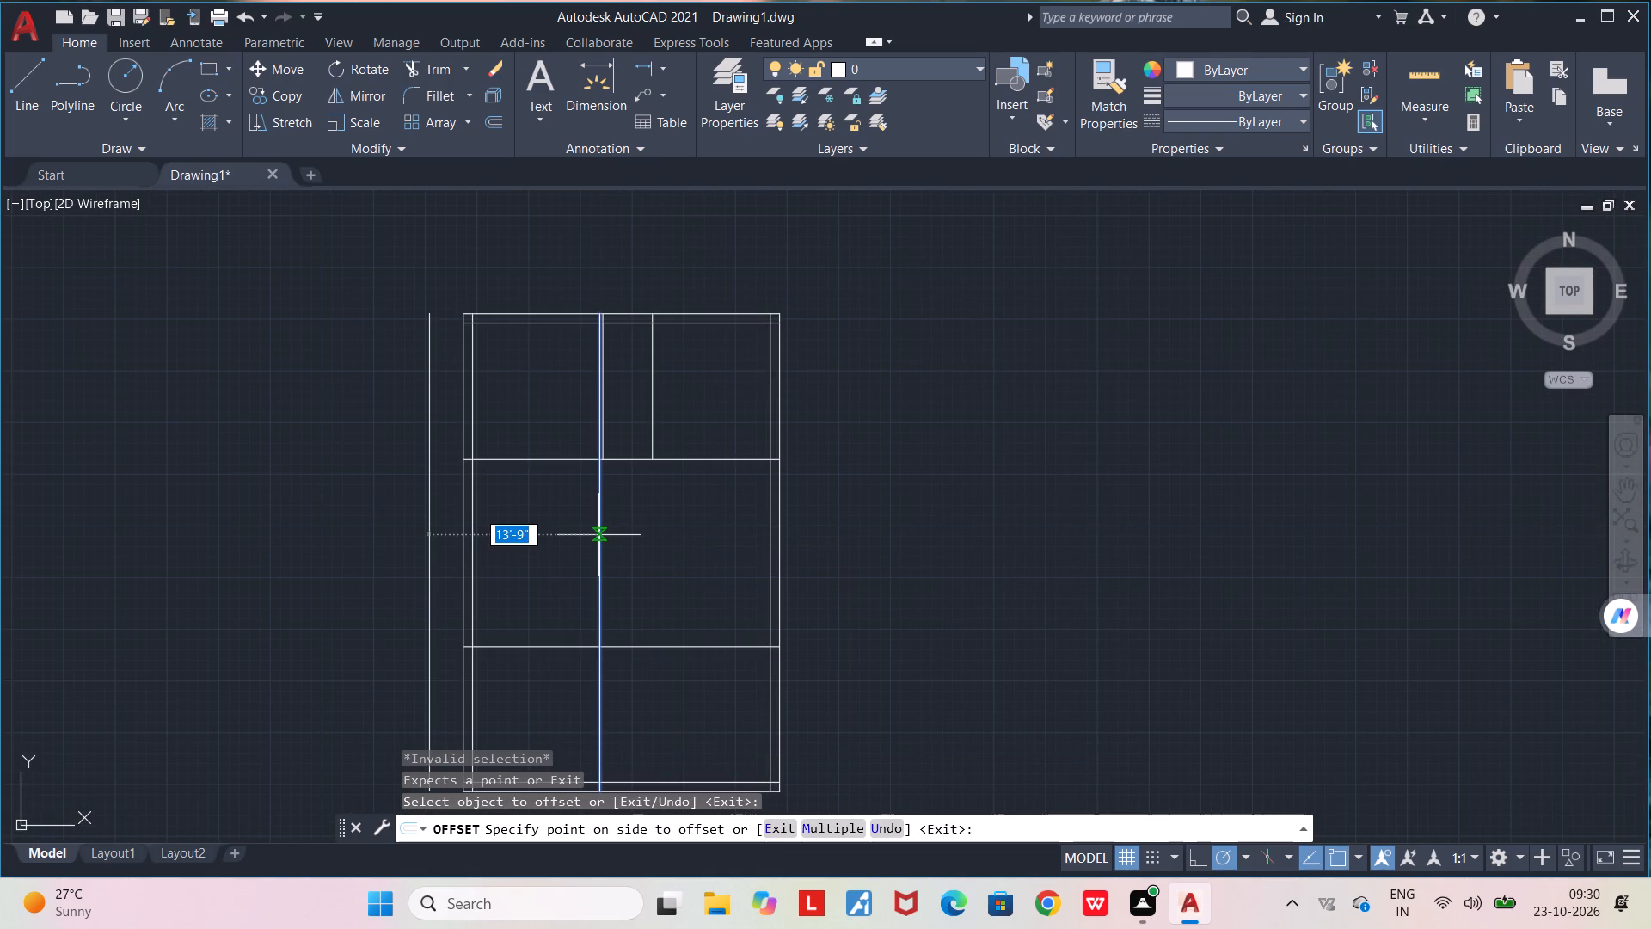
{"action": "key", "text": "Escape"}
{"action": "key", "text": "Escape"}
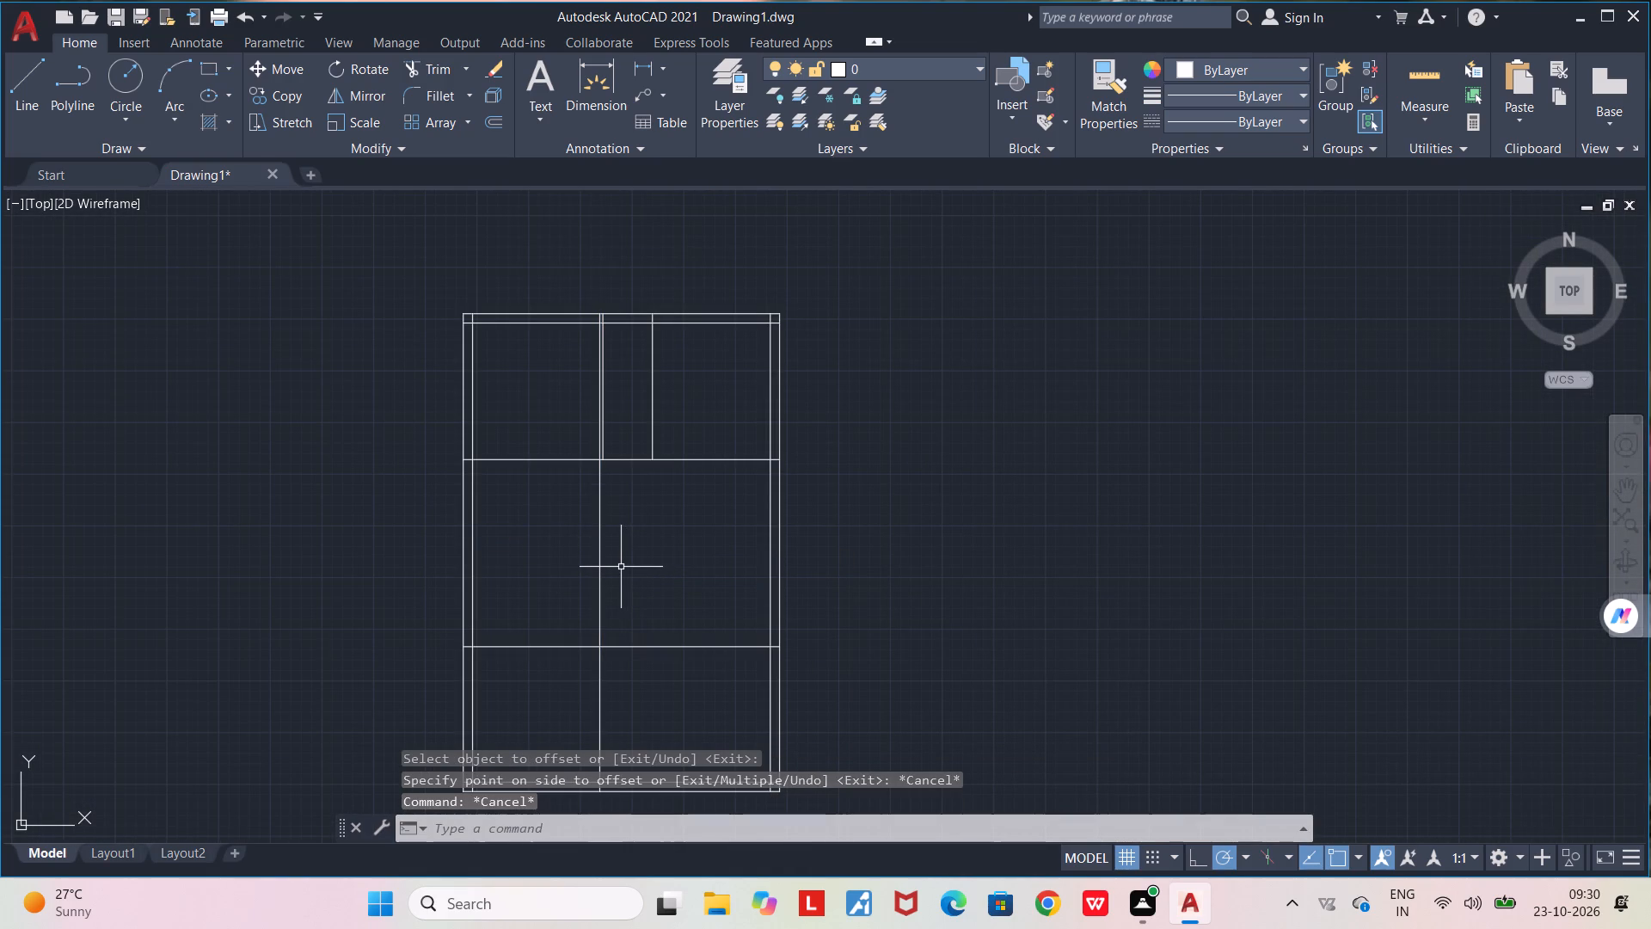
Trim away the middle segment of the new vertical partition line between the two horizontal partition lines.
{"action": "type", "text": "TR"}
{"action": "key", "text": "Return"}
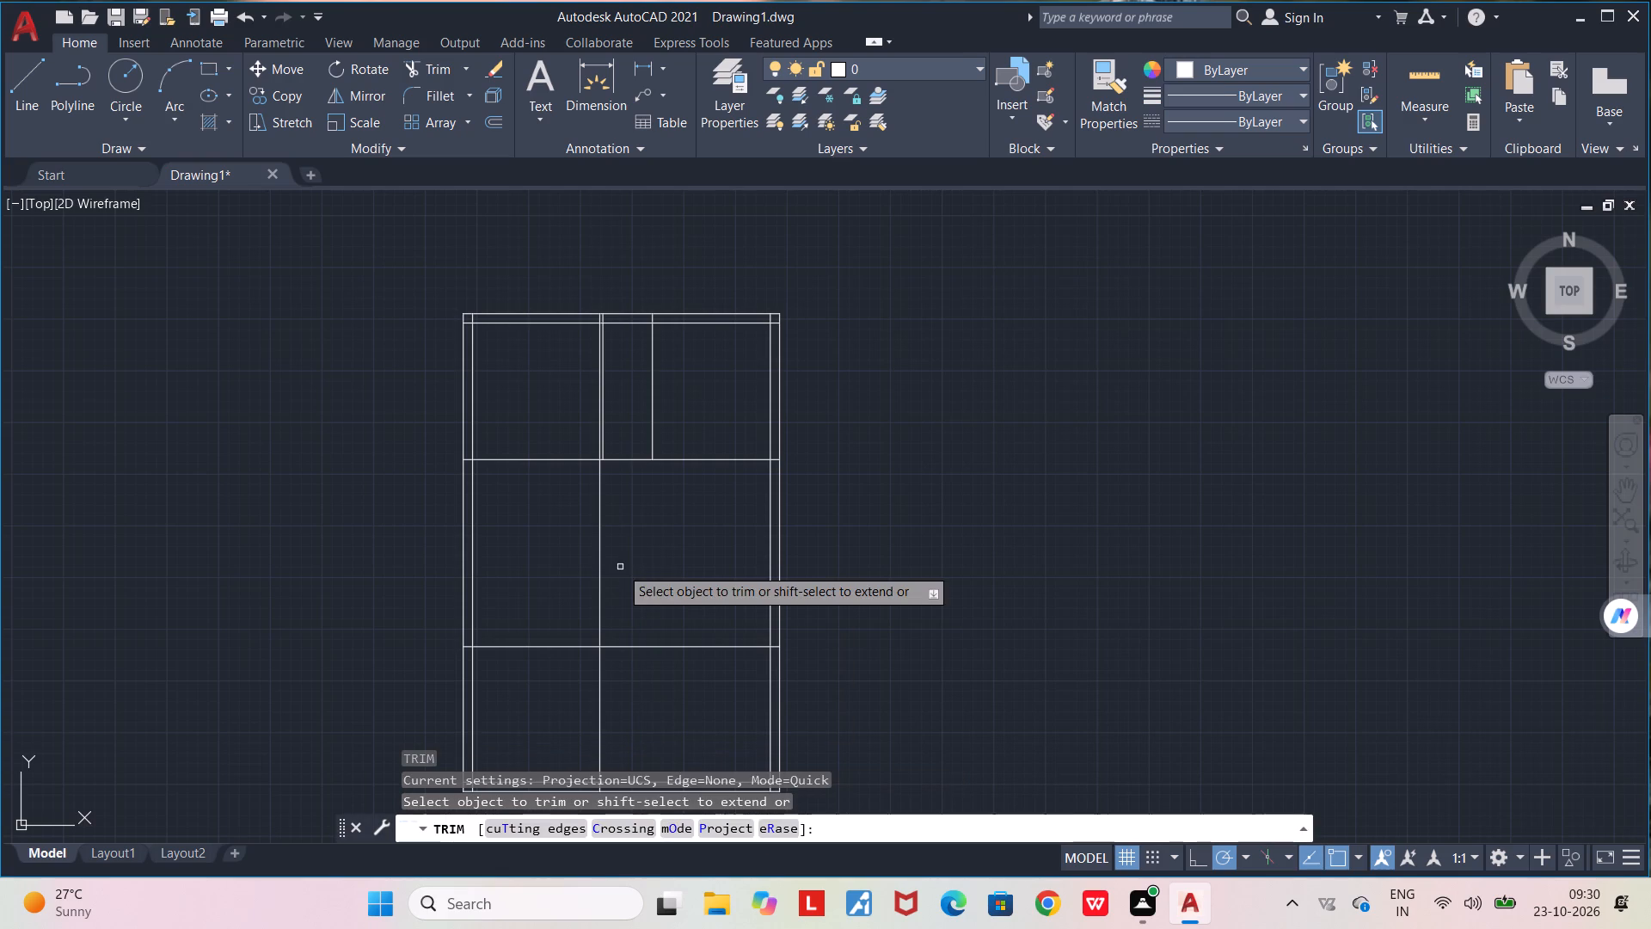
{"action": "left_click", "coordinate": [600, 557]}
{"action": "scroll", "coordinate": [590, 440], "scroll_direction": "up", "scroll_amount": 3}
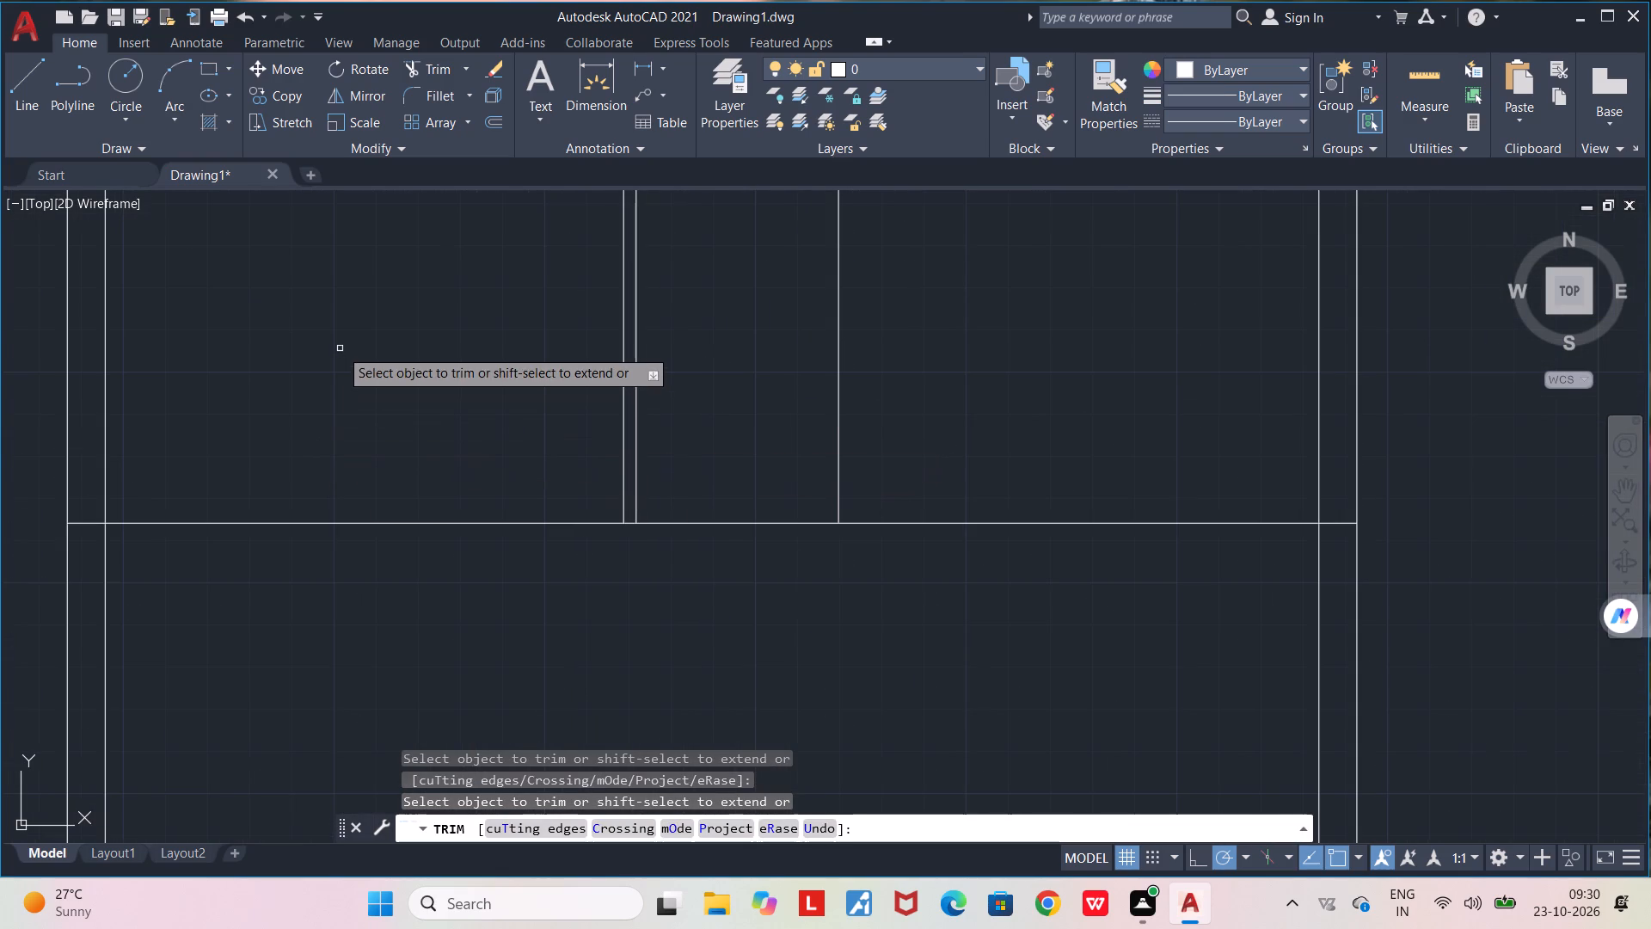
{"action": "key", "text": "Escape"}
{"action": "scroll", "coordinate": [359, 372], "scroll_direction": "down", "scroll_amount": 2}
{"action": "middle_click_drag", "start_coordinate": [437, 584], "coordinate": [420, 500]}
{"action": "scroll", "coordinate": [420, 500], "scroll_direction": "down", "scroll_amount": 1}
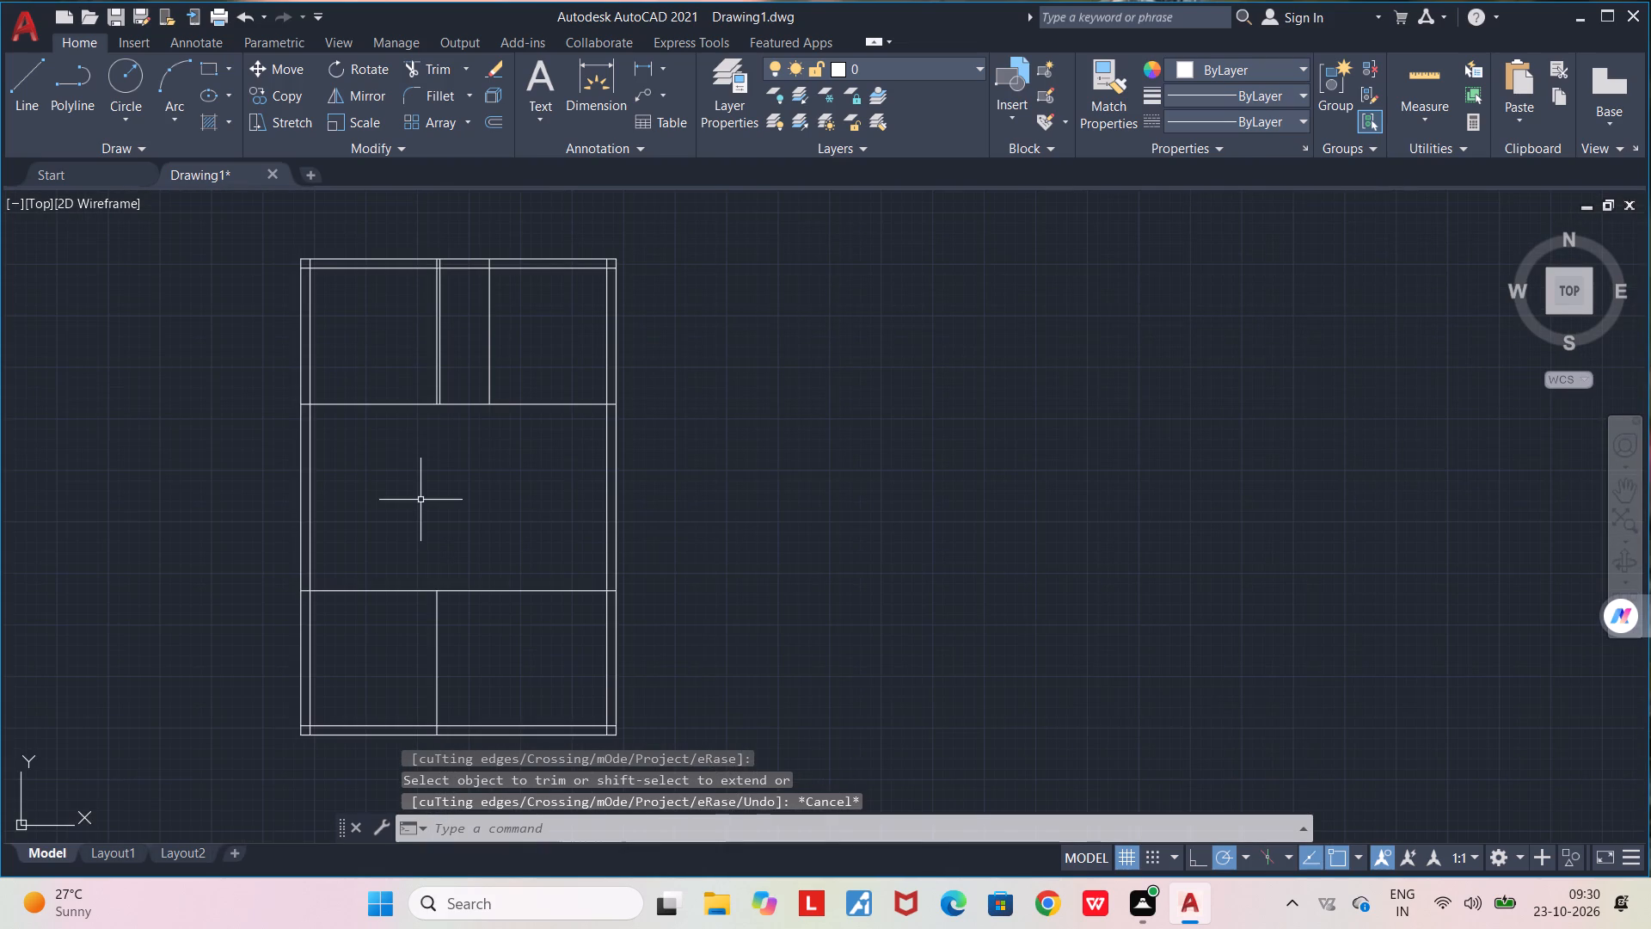
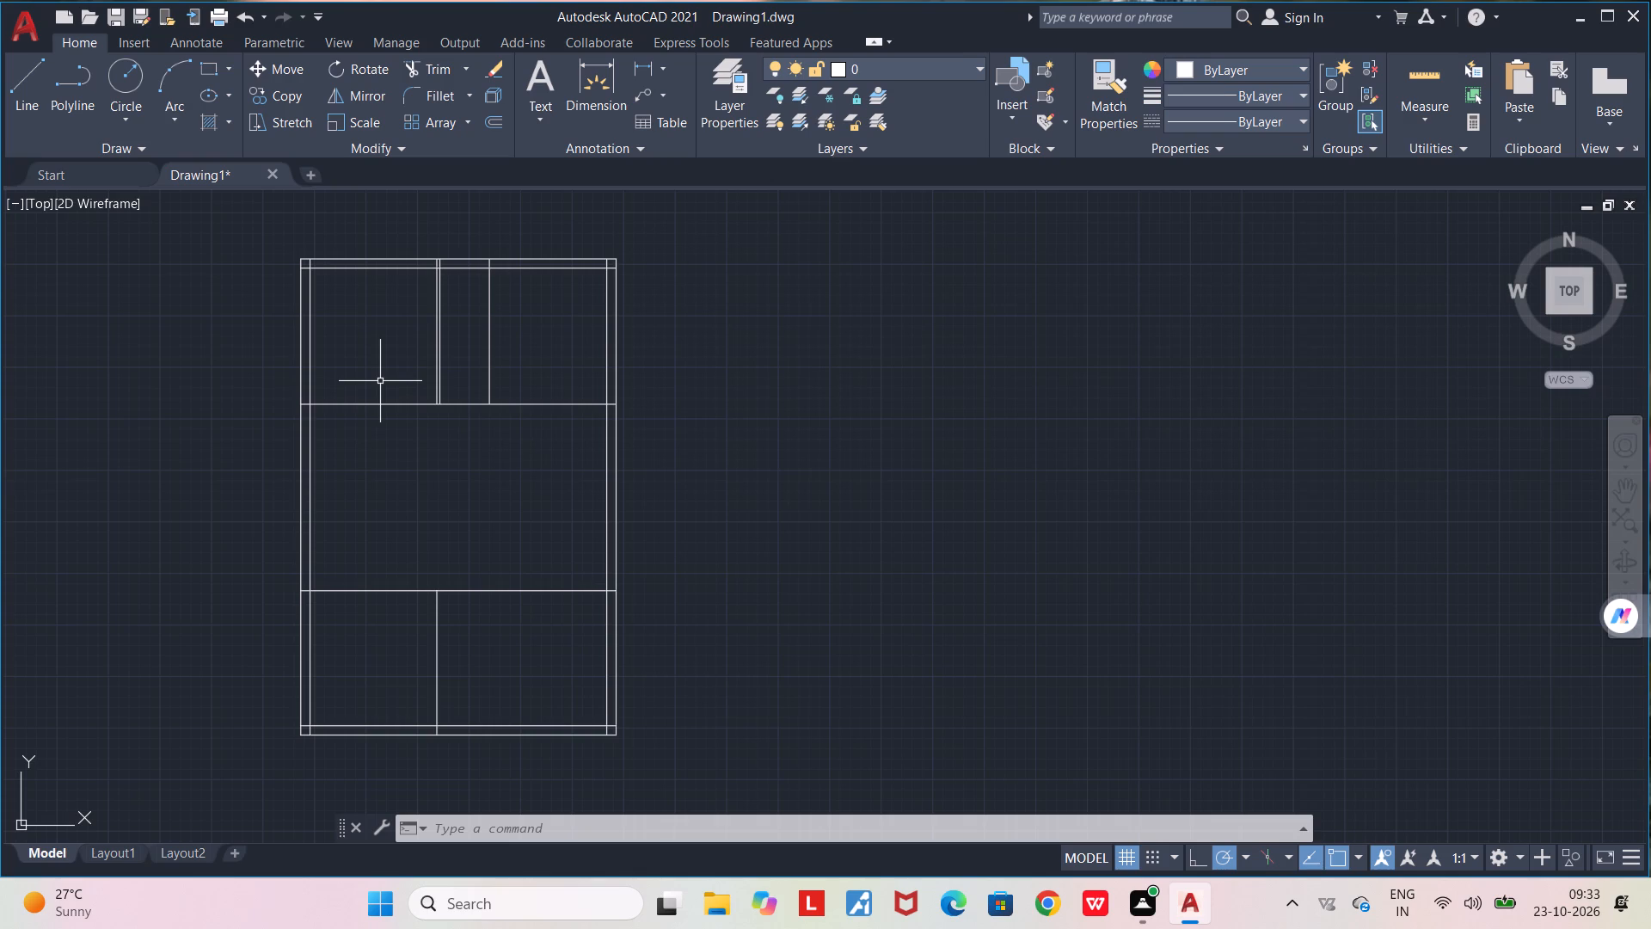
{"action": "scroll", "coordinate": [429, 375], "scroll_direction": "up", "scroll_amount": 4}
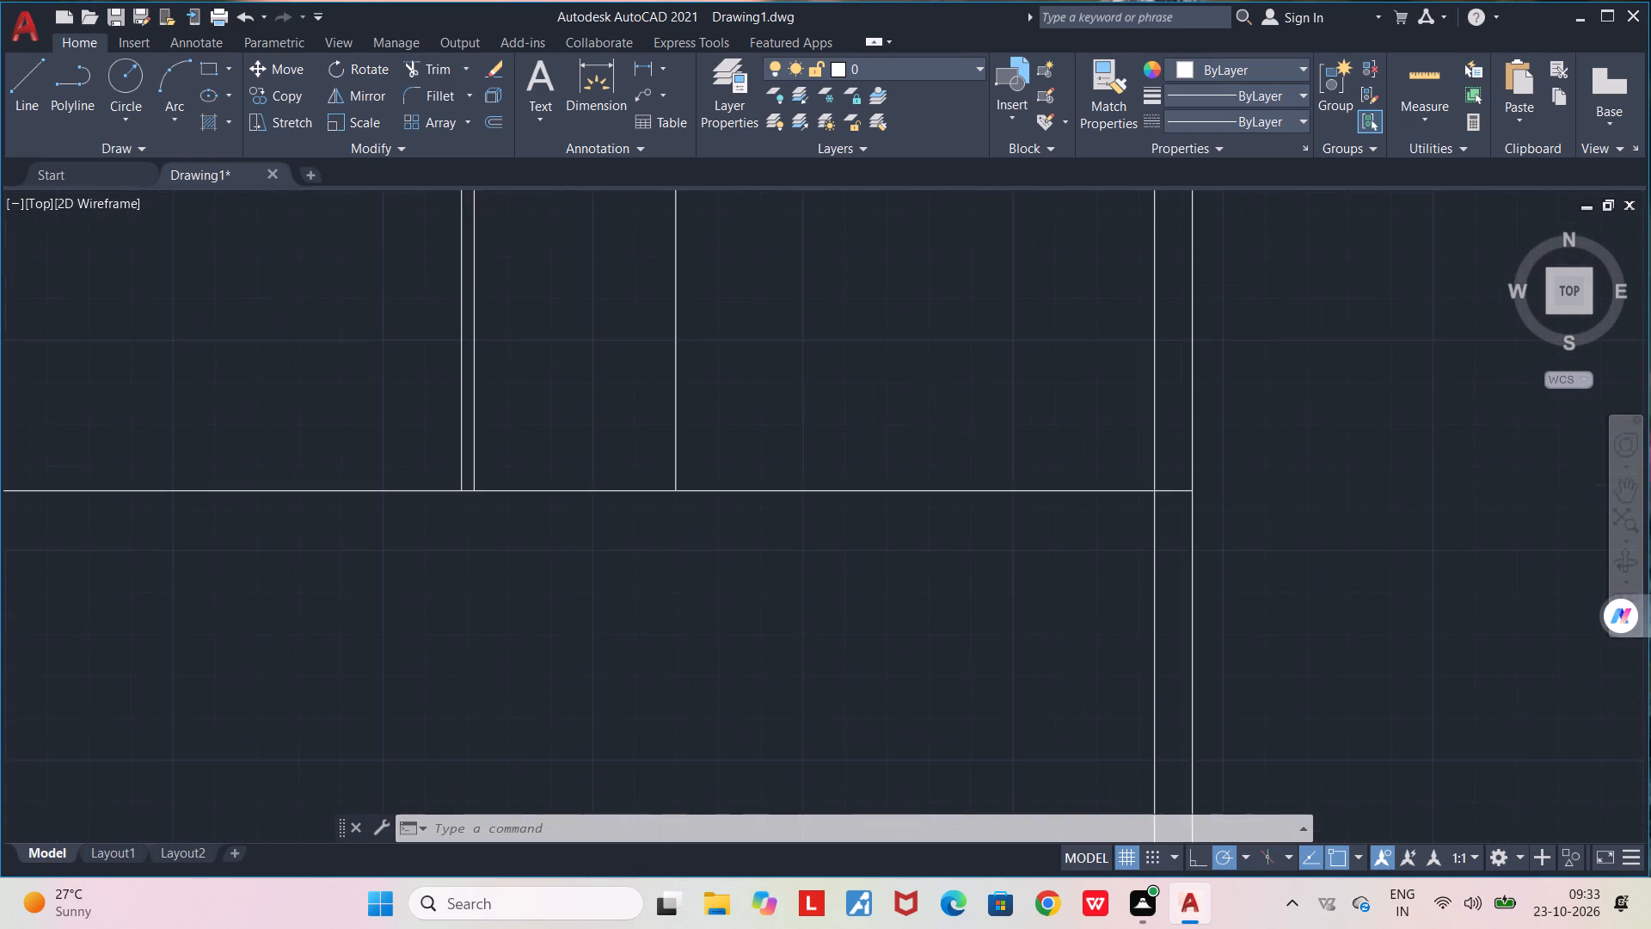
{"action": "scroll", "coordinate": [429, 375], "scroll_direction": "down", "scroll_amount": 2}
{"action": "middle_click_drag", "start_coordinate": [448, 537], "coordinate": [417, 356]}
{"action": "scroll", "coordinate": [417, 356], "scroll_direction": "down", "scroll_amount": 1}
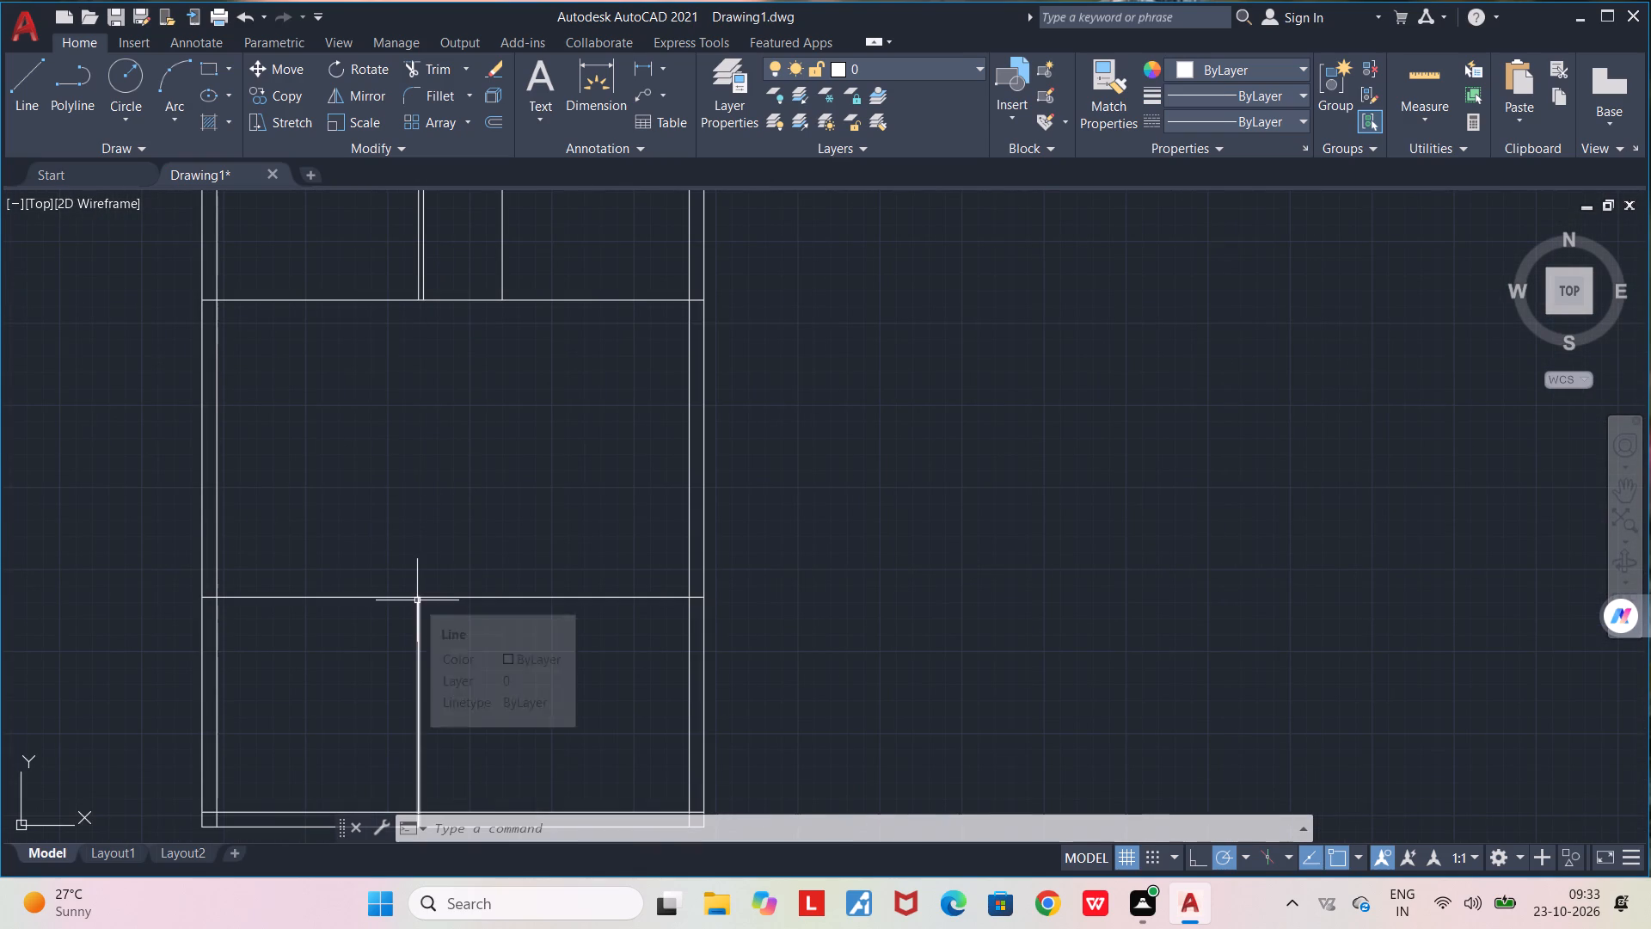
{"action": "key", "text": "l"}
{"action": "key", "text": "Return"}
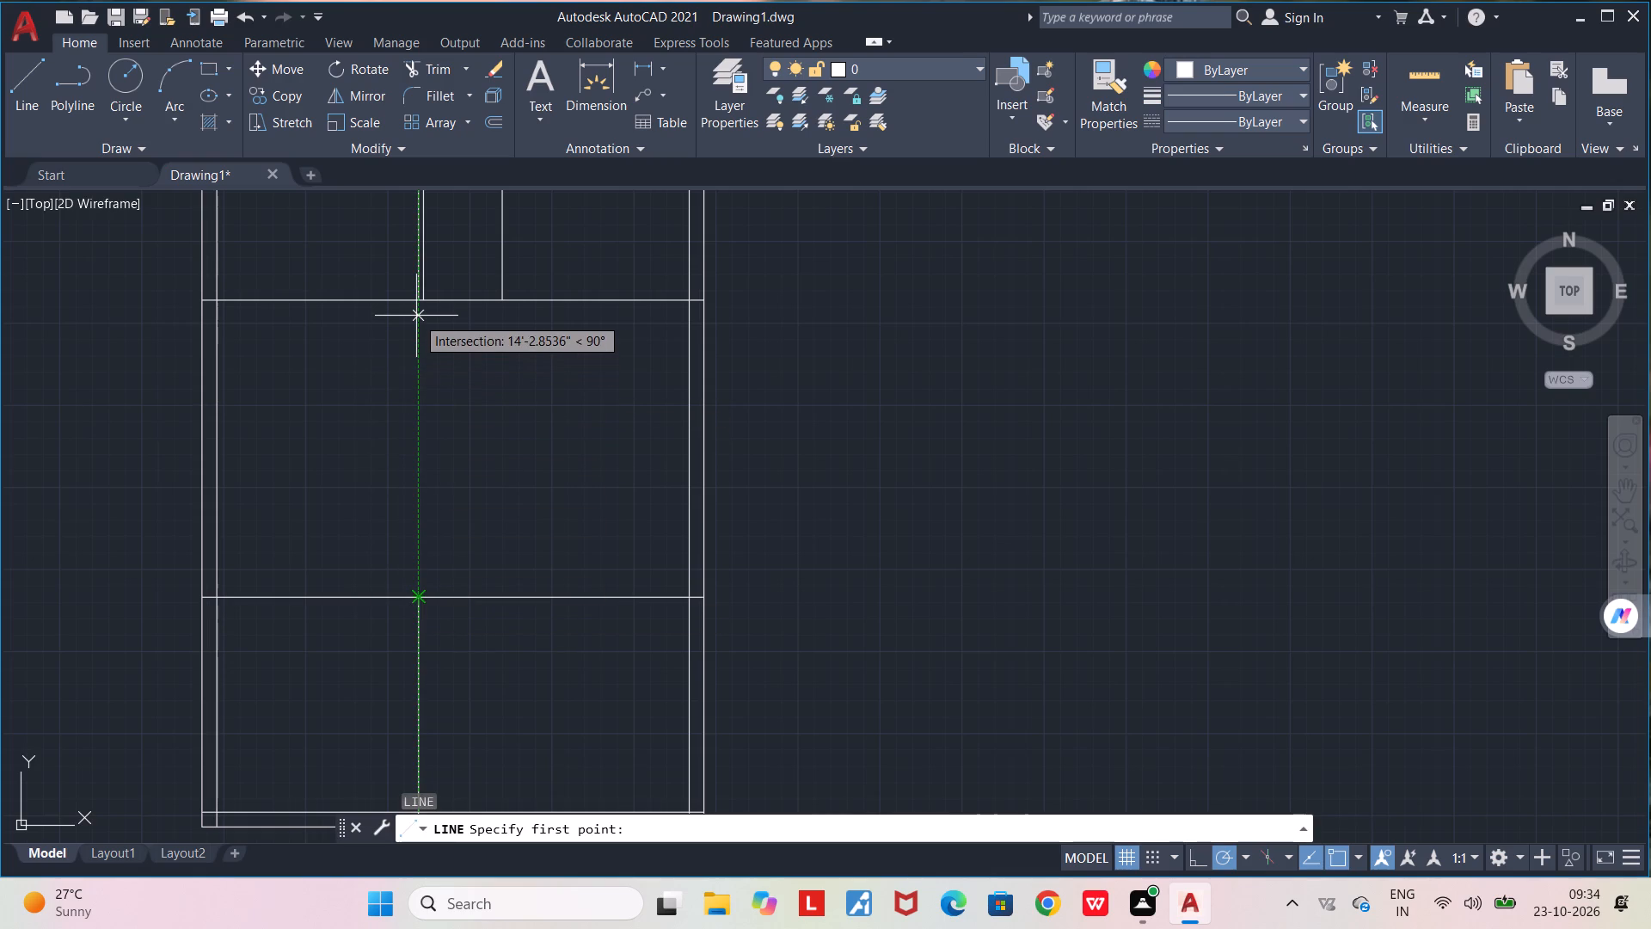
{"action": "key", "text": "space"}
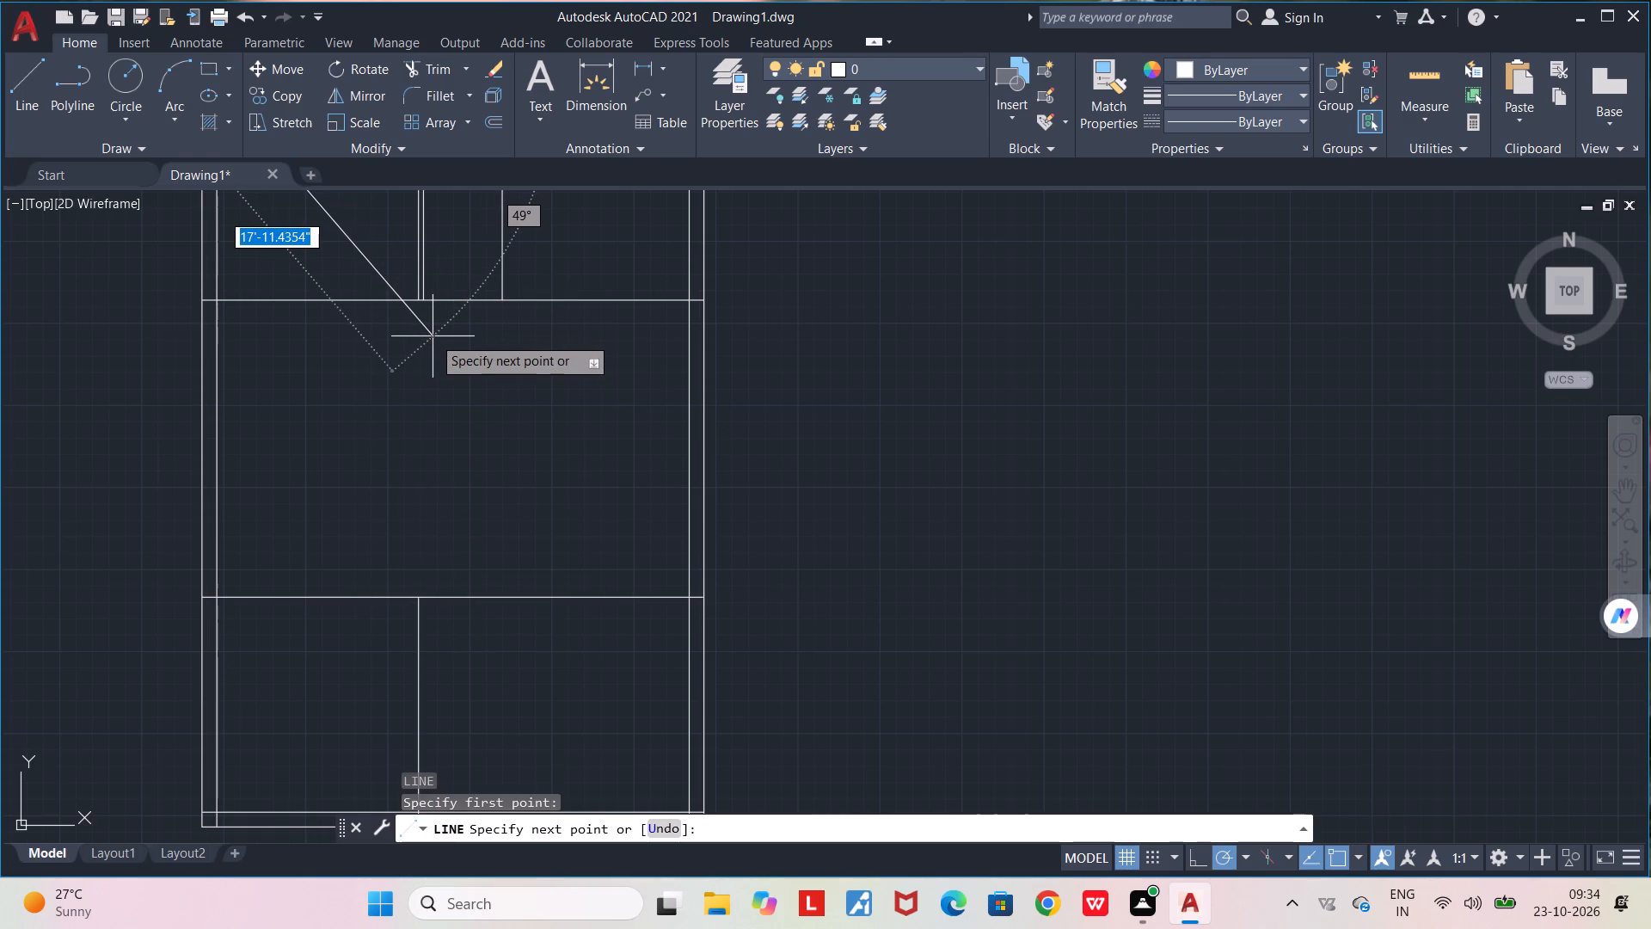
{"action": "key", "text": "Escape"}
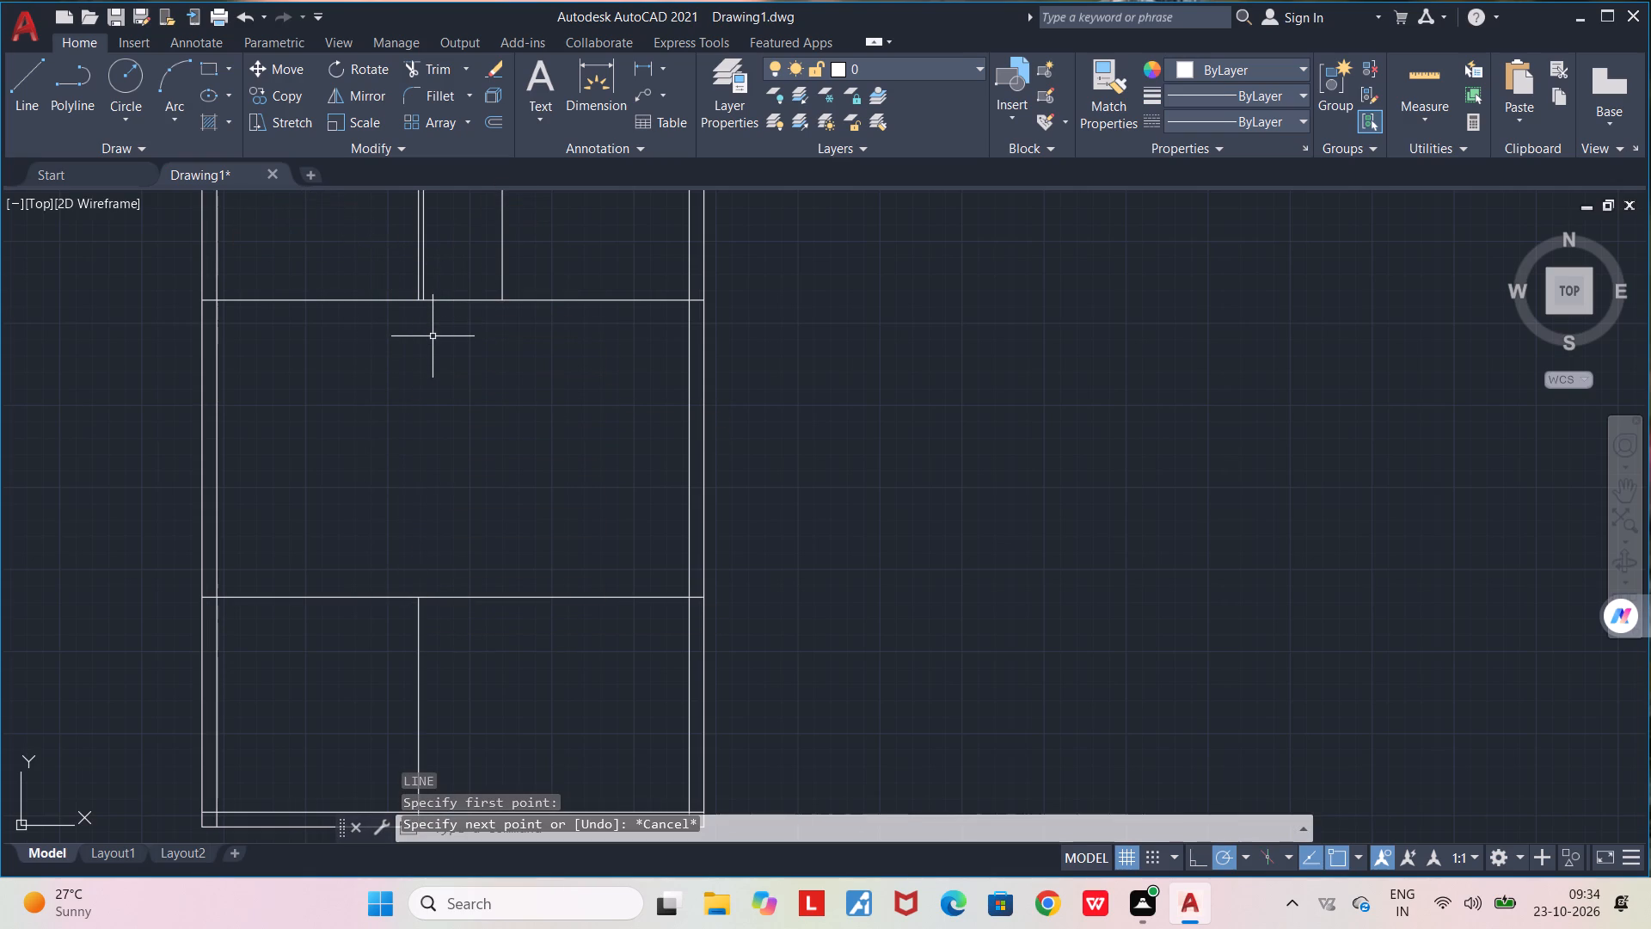
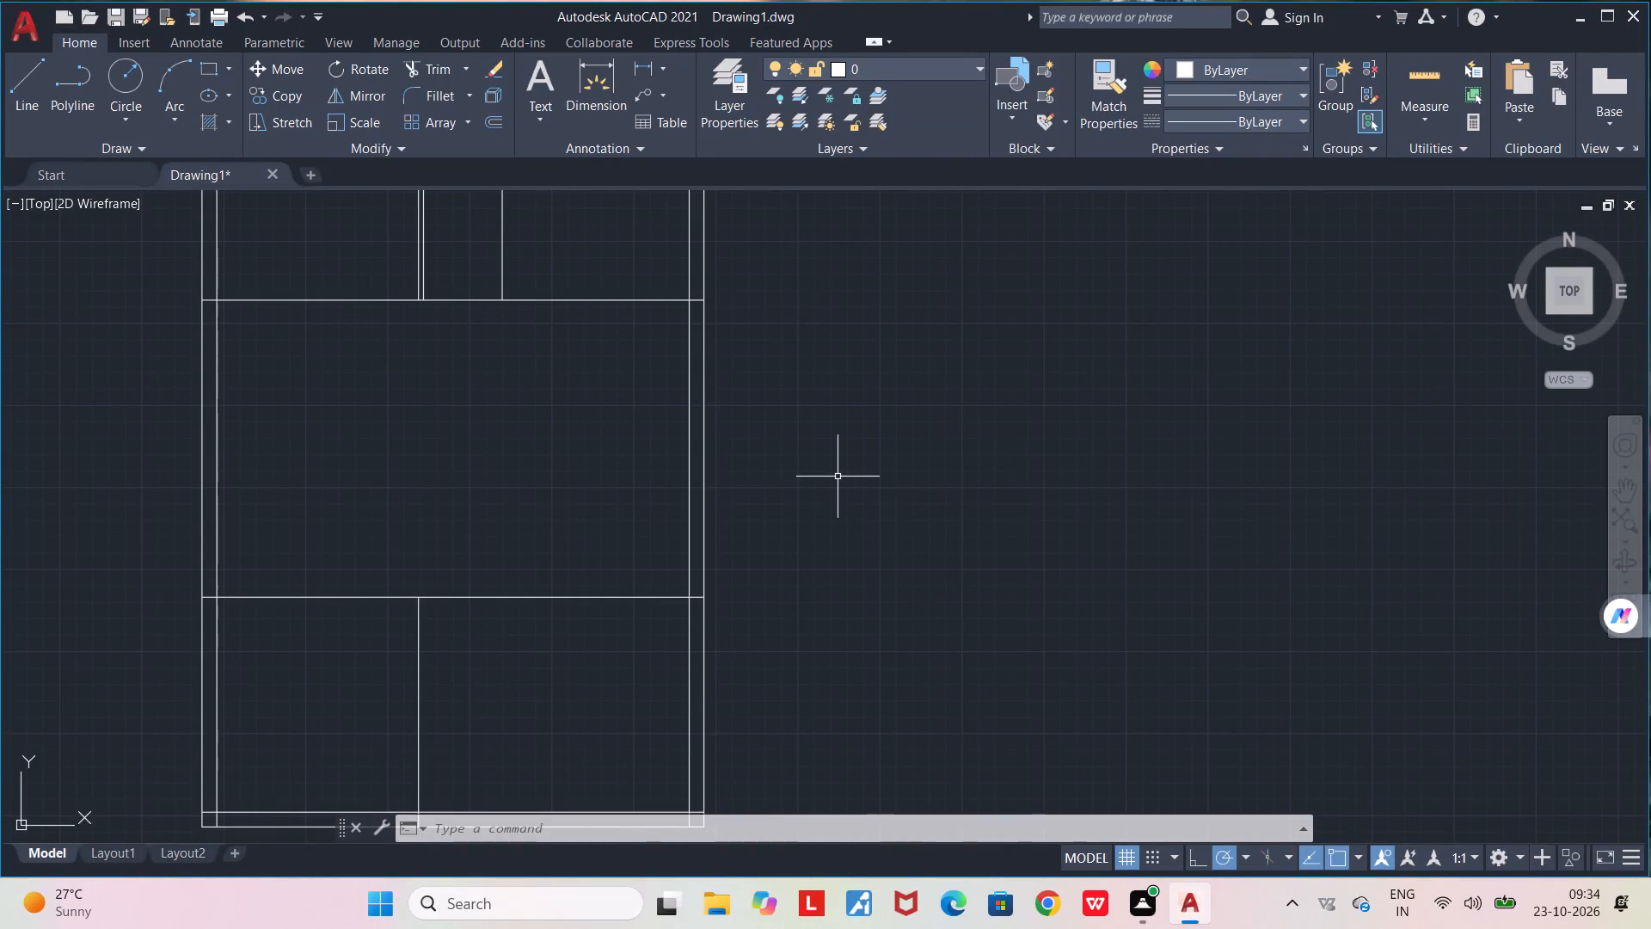
Delete the right-hand line of the closely spaced vertical pair between the upper rooms, leaving a single partition line there.
{"action": "scroll", "coordinate": [414, 611], "scroll_direction": "down", "scroll_amount": 2}
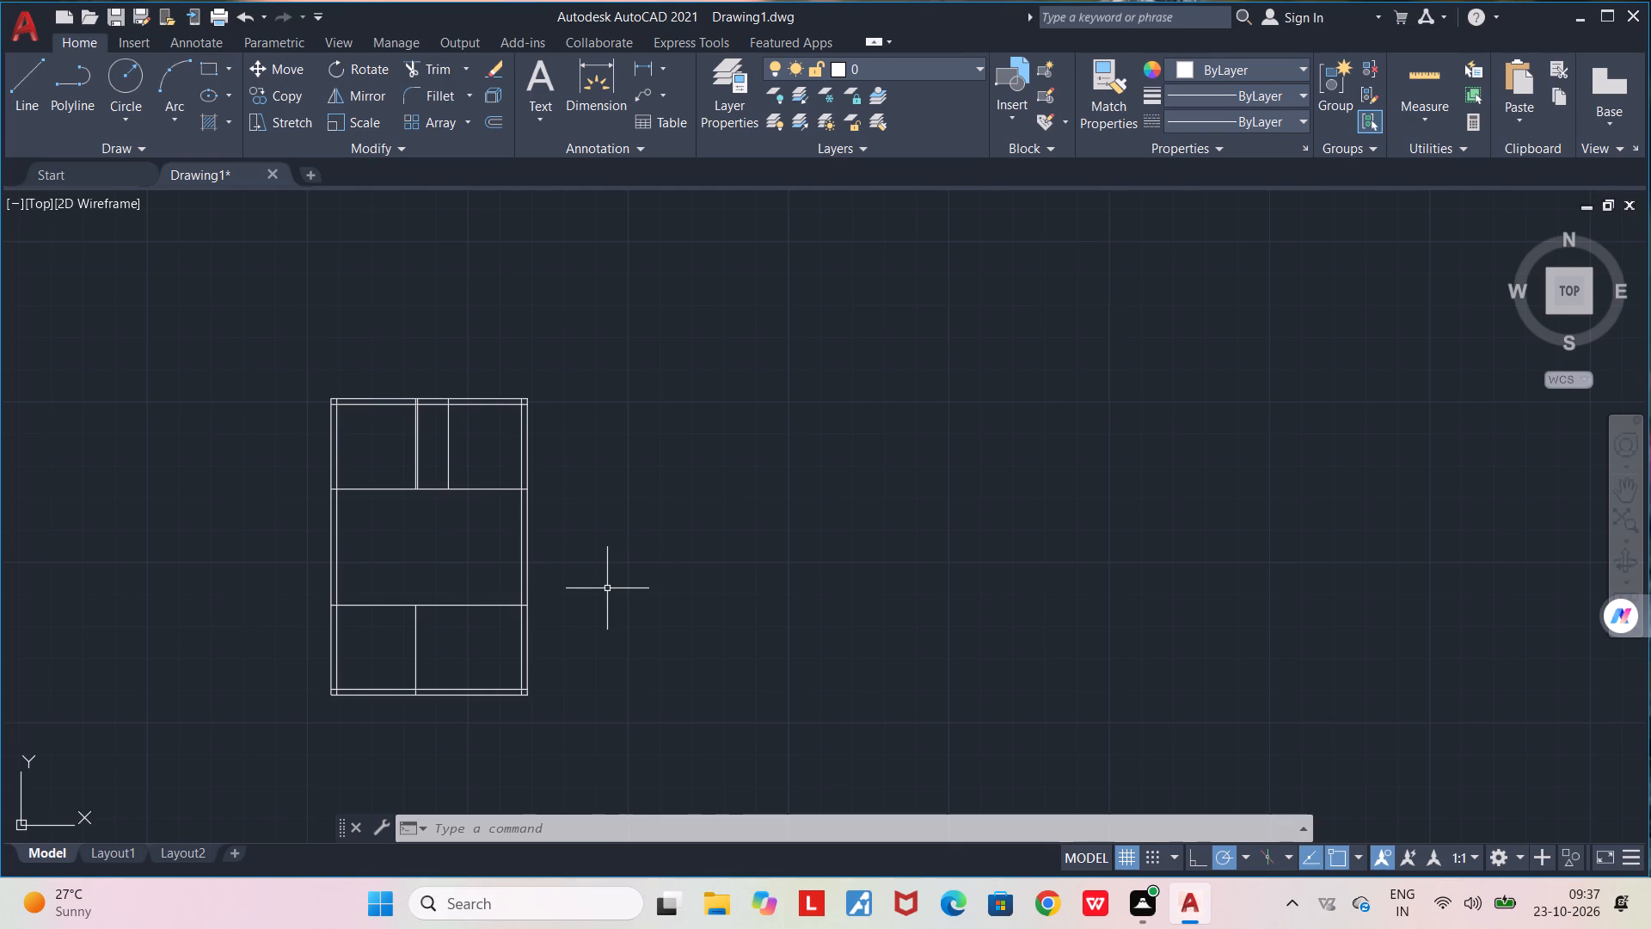
{"action": "scroll", "coordinate": [408, 588], "scroll_direction": "up", "scroll_amount": 1}
{"action": "middle_click_drag", "start_coordinate": [373, 566], "coordinate": [373, 564]}
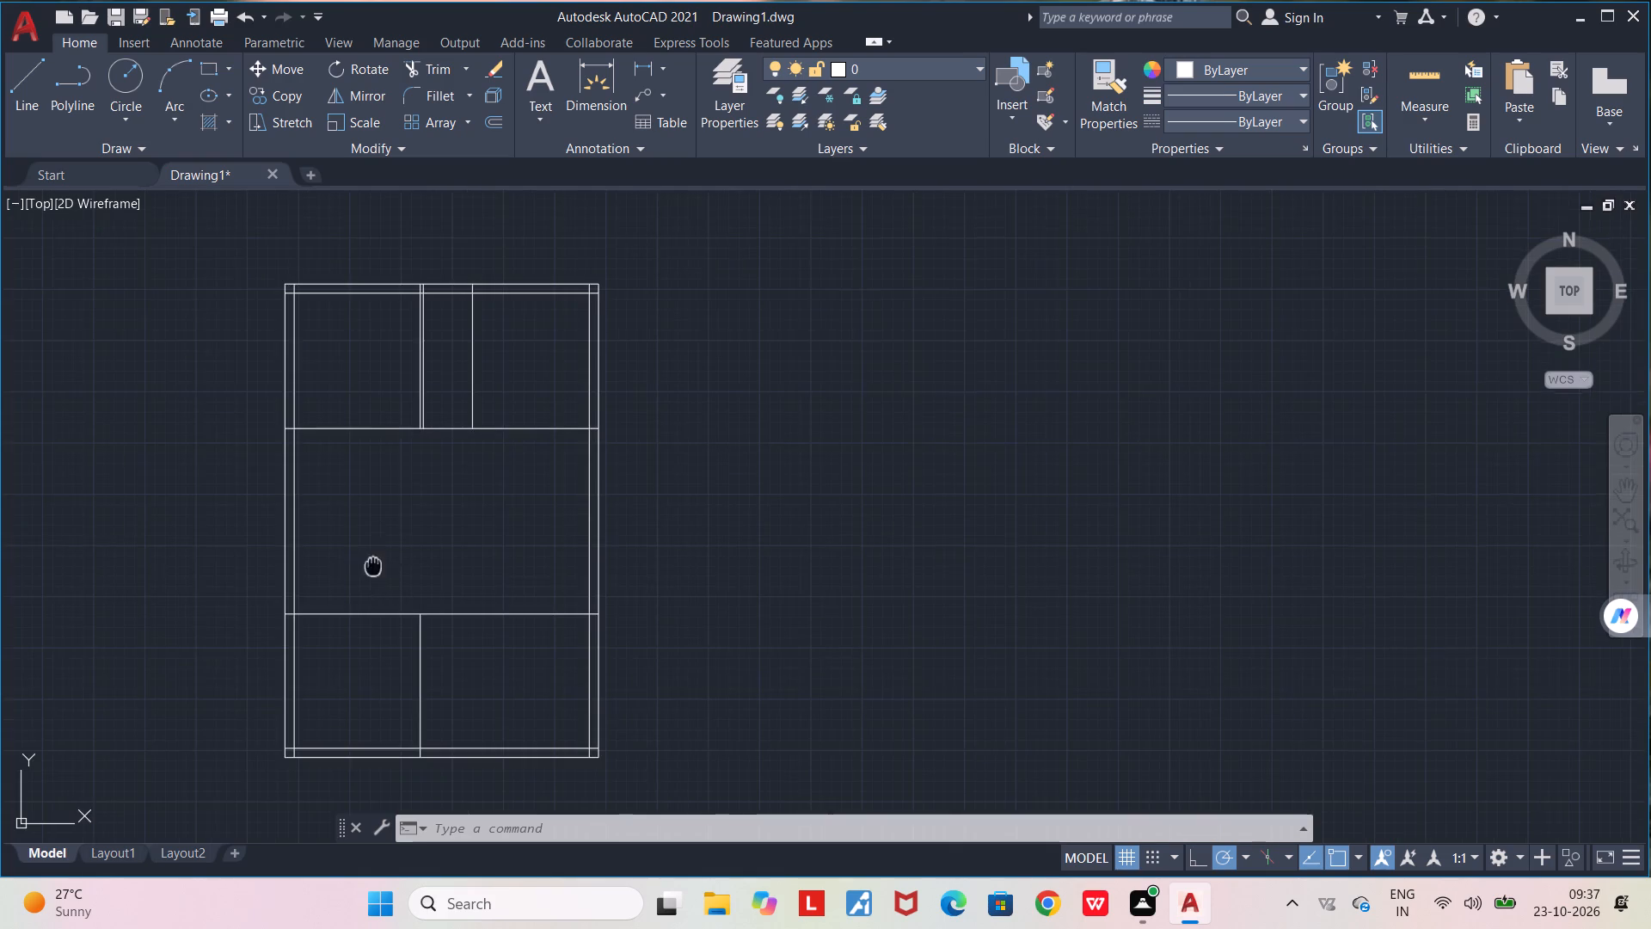
{"action": "middle_click_drag", "start_coordinate": [373, 564], "coordinate": [480, 561]}
{"action": "scroll", "coordinate": [528, 370], "scroll_direction": "up", "scroll_amount": 4}
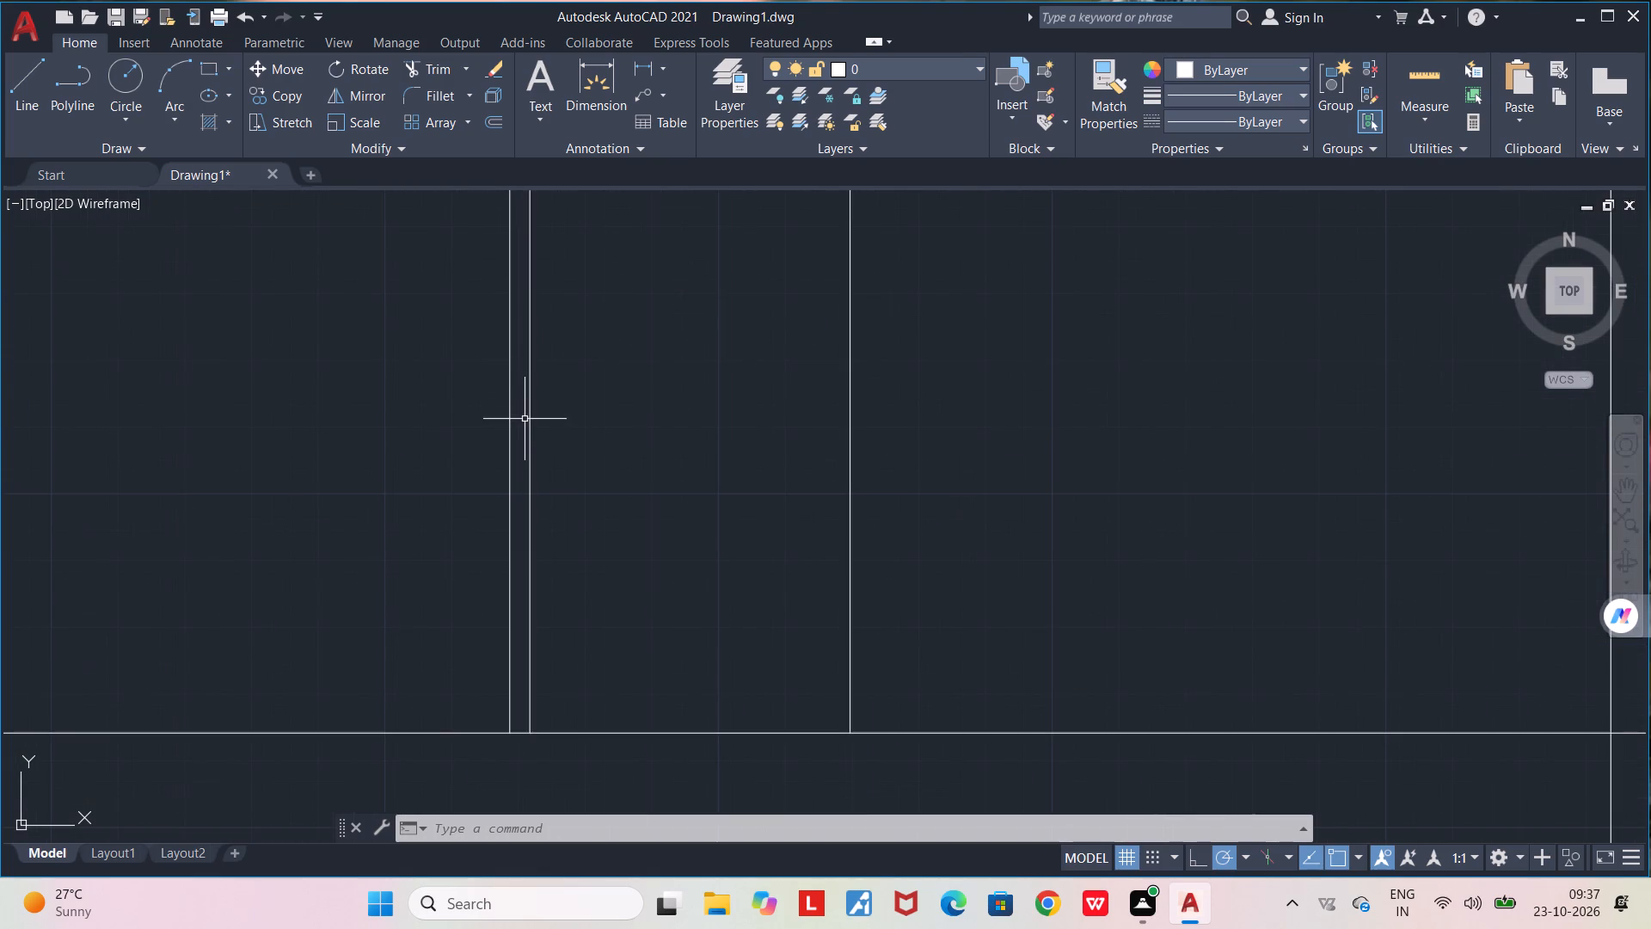
{"action": "left_click", "coordinate": [528, 423]}
{"action": "key", "text": "Delete"}
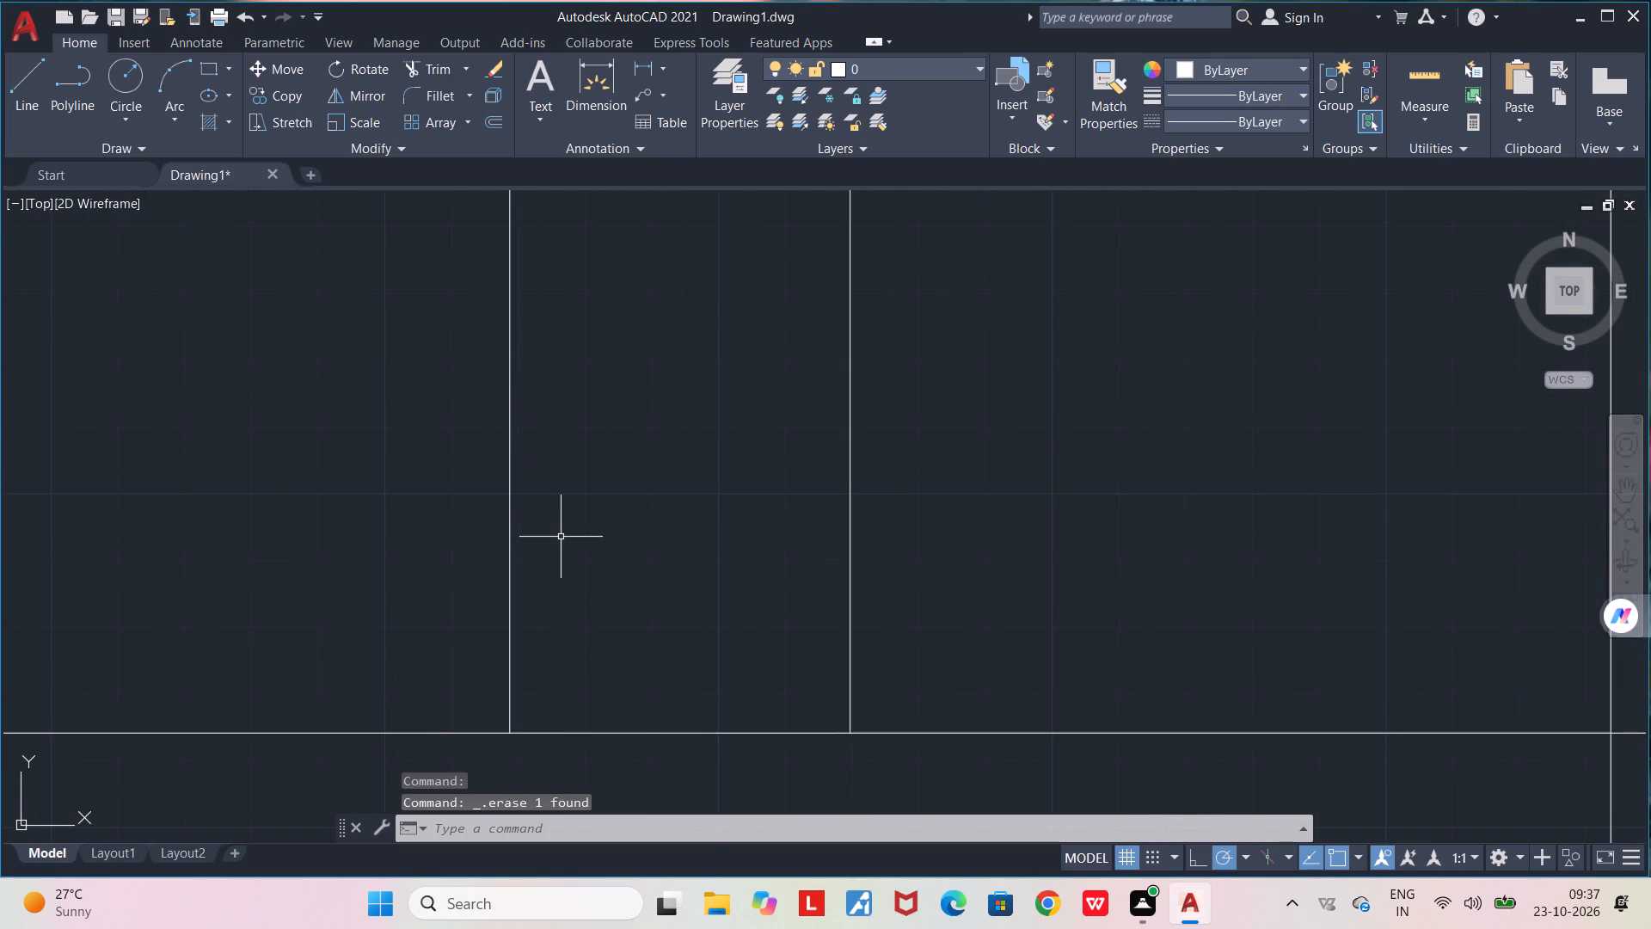
{"action": "scroll", "coordinate": [561, 537], "scroll_direction": "down", "scroll_amount": 3}
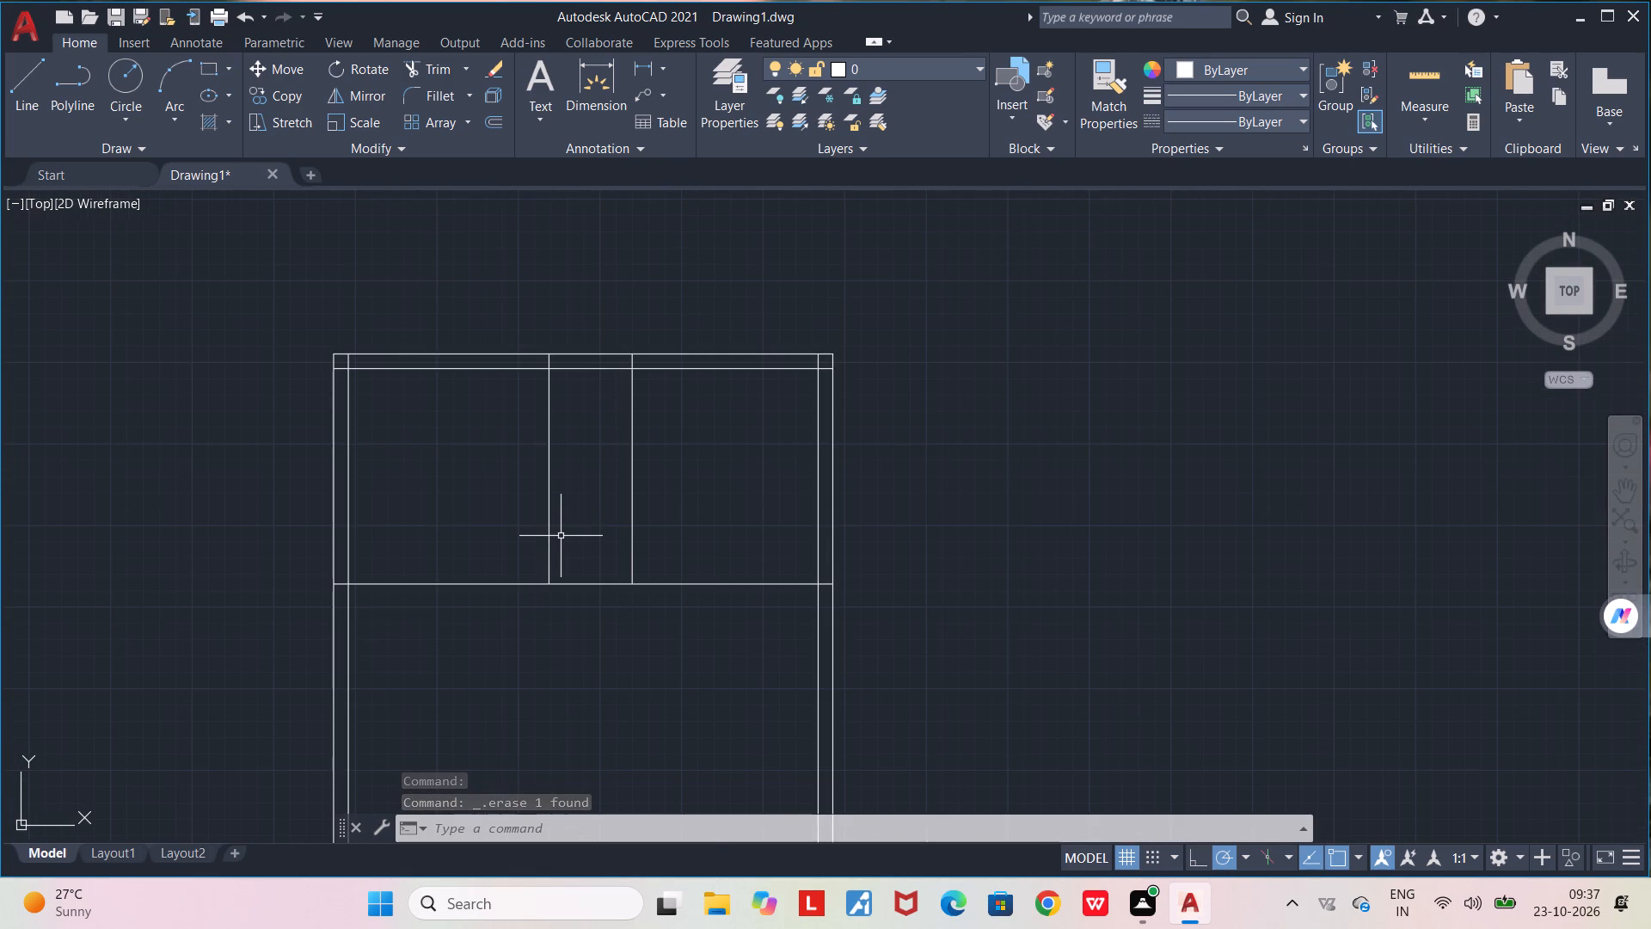
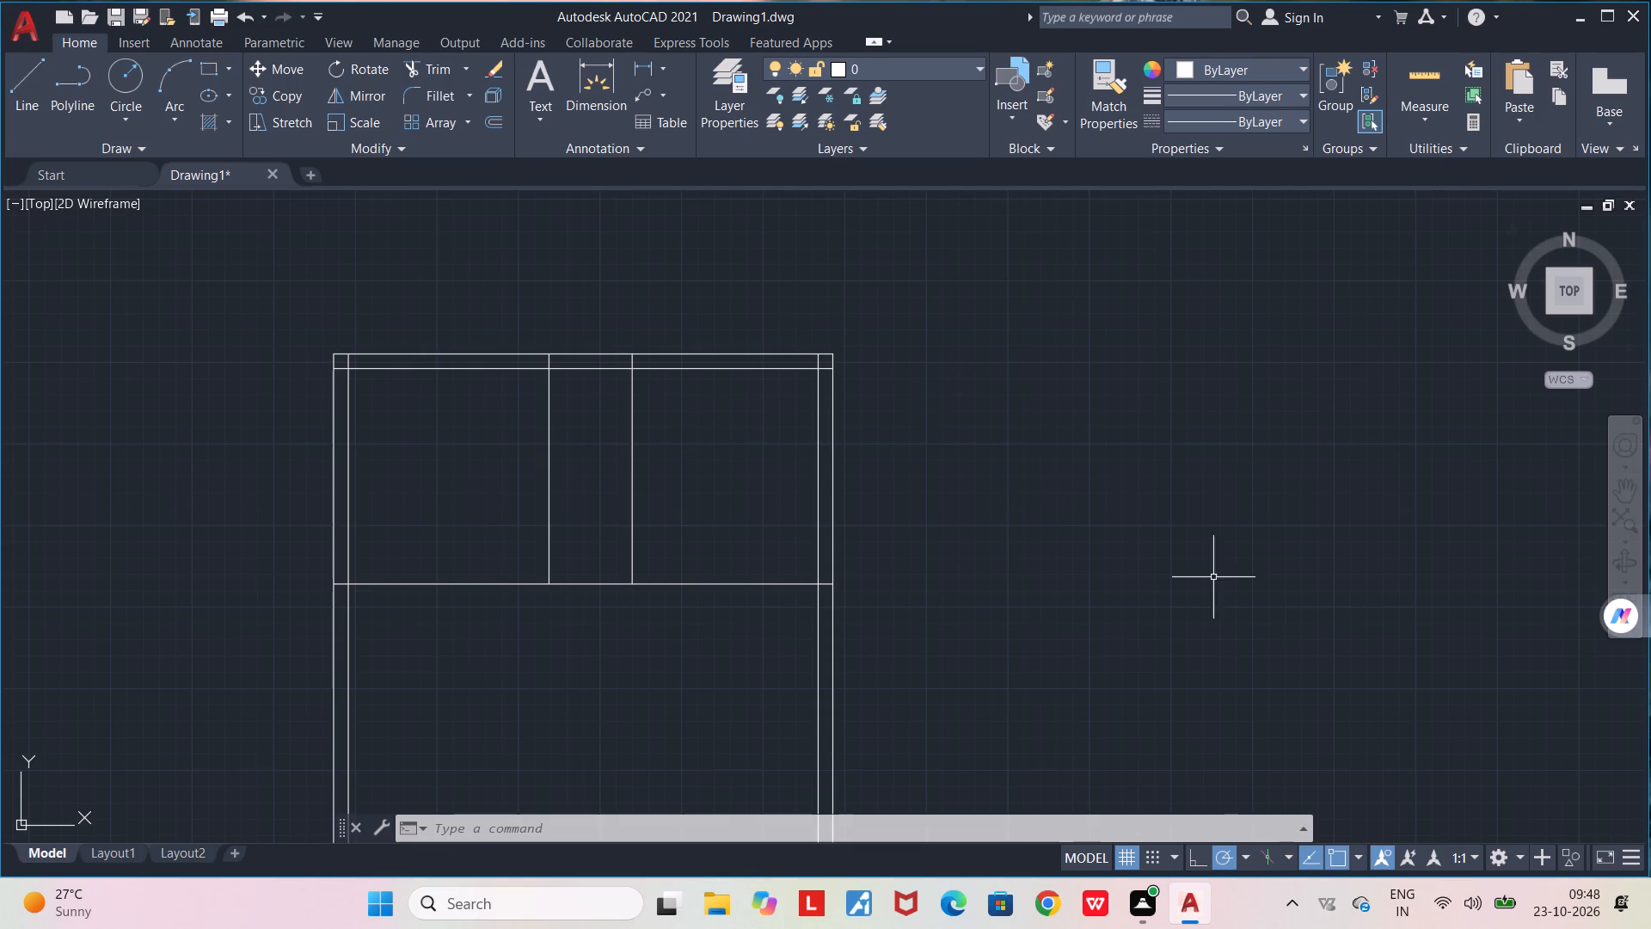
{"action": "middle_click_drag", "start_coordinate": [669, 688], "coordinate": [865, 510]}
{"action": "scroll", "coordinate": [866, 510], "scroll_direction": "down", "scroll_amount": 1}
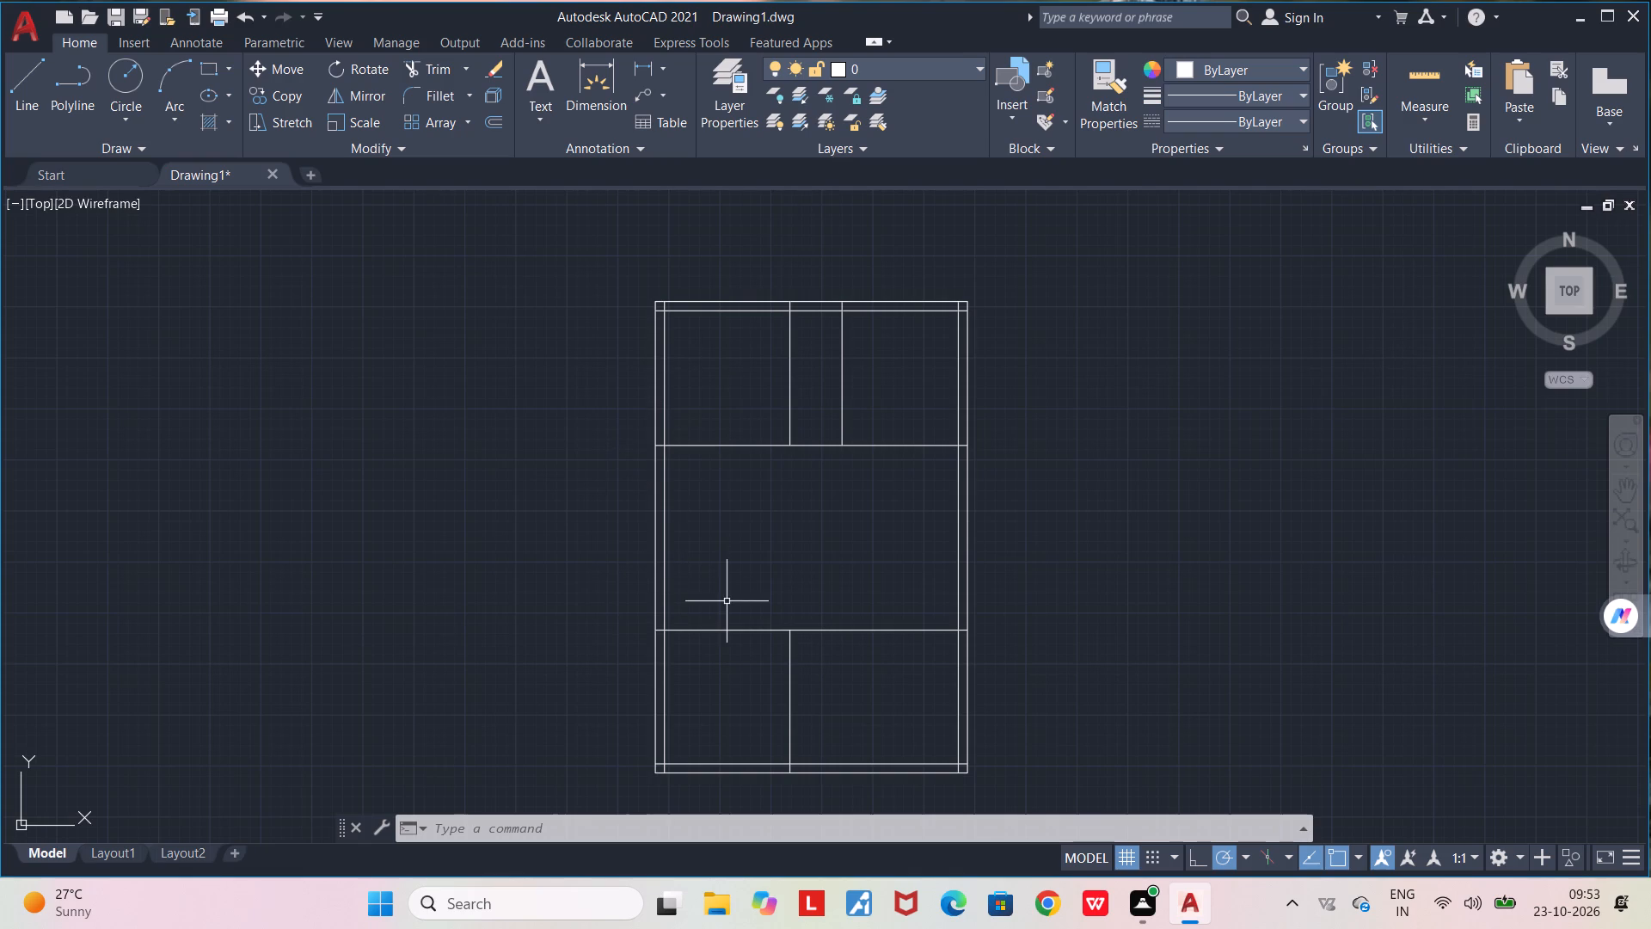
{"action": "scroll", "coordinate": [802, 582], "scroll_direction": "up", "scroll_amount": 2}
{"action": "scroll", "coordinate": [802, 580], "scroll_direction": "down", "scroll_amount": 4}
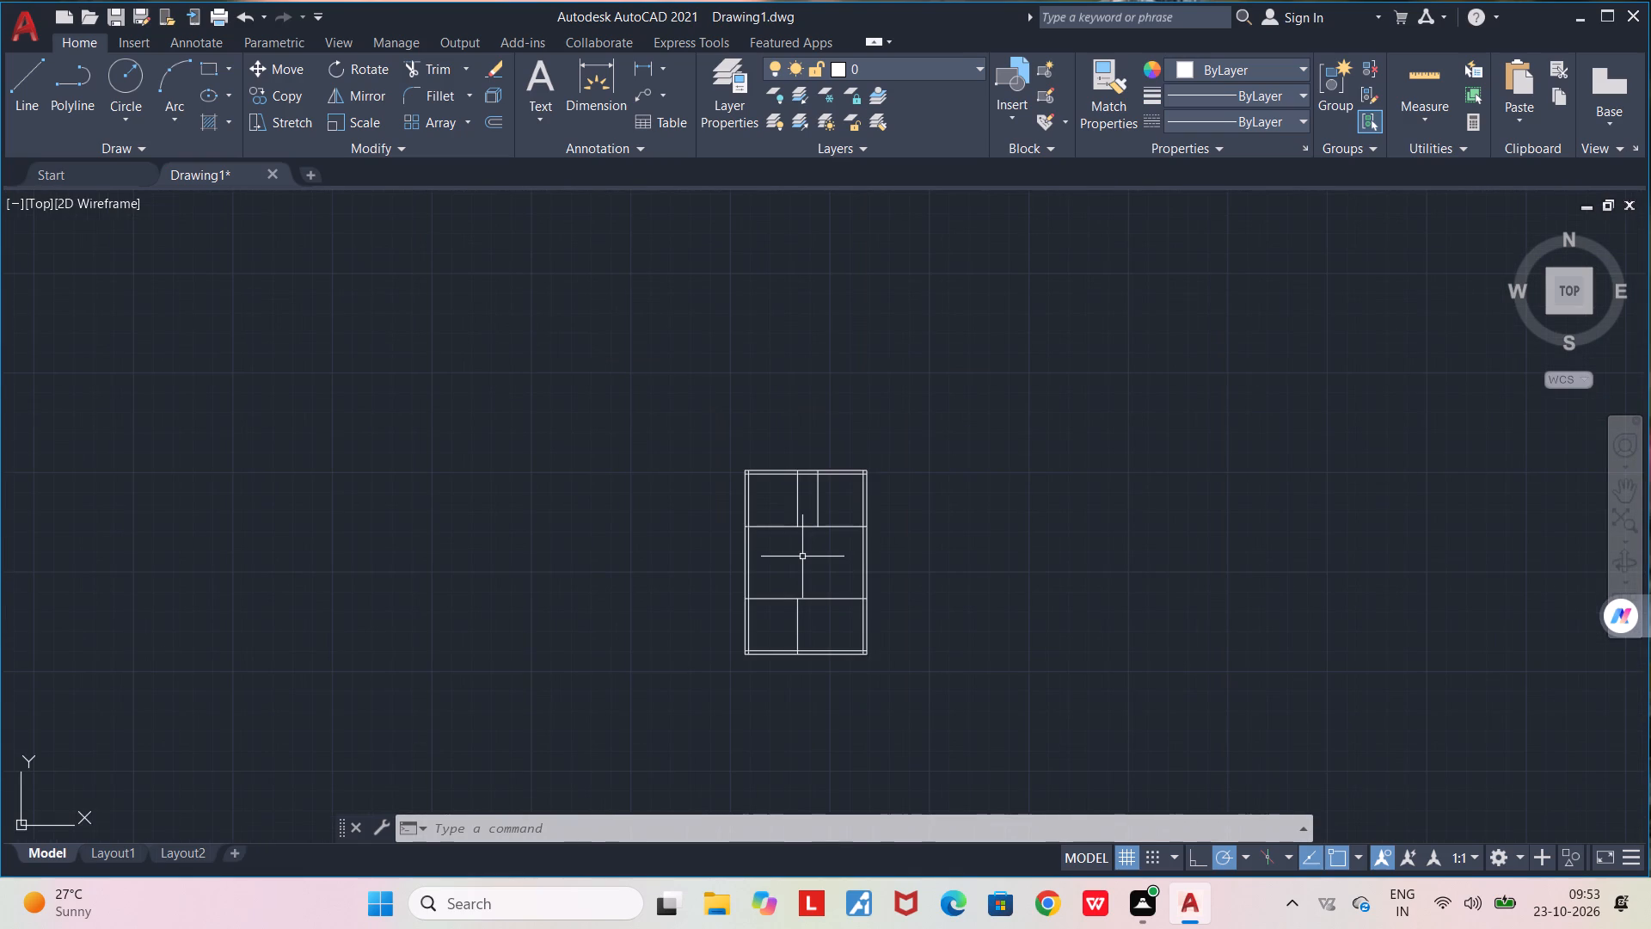
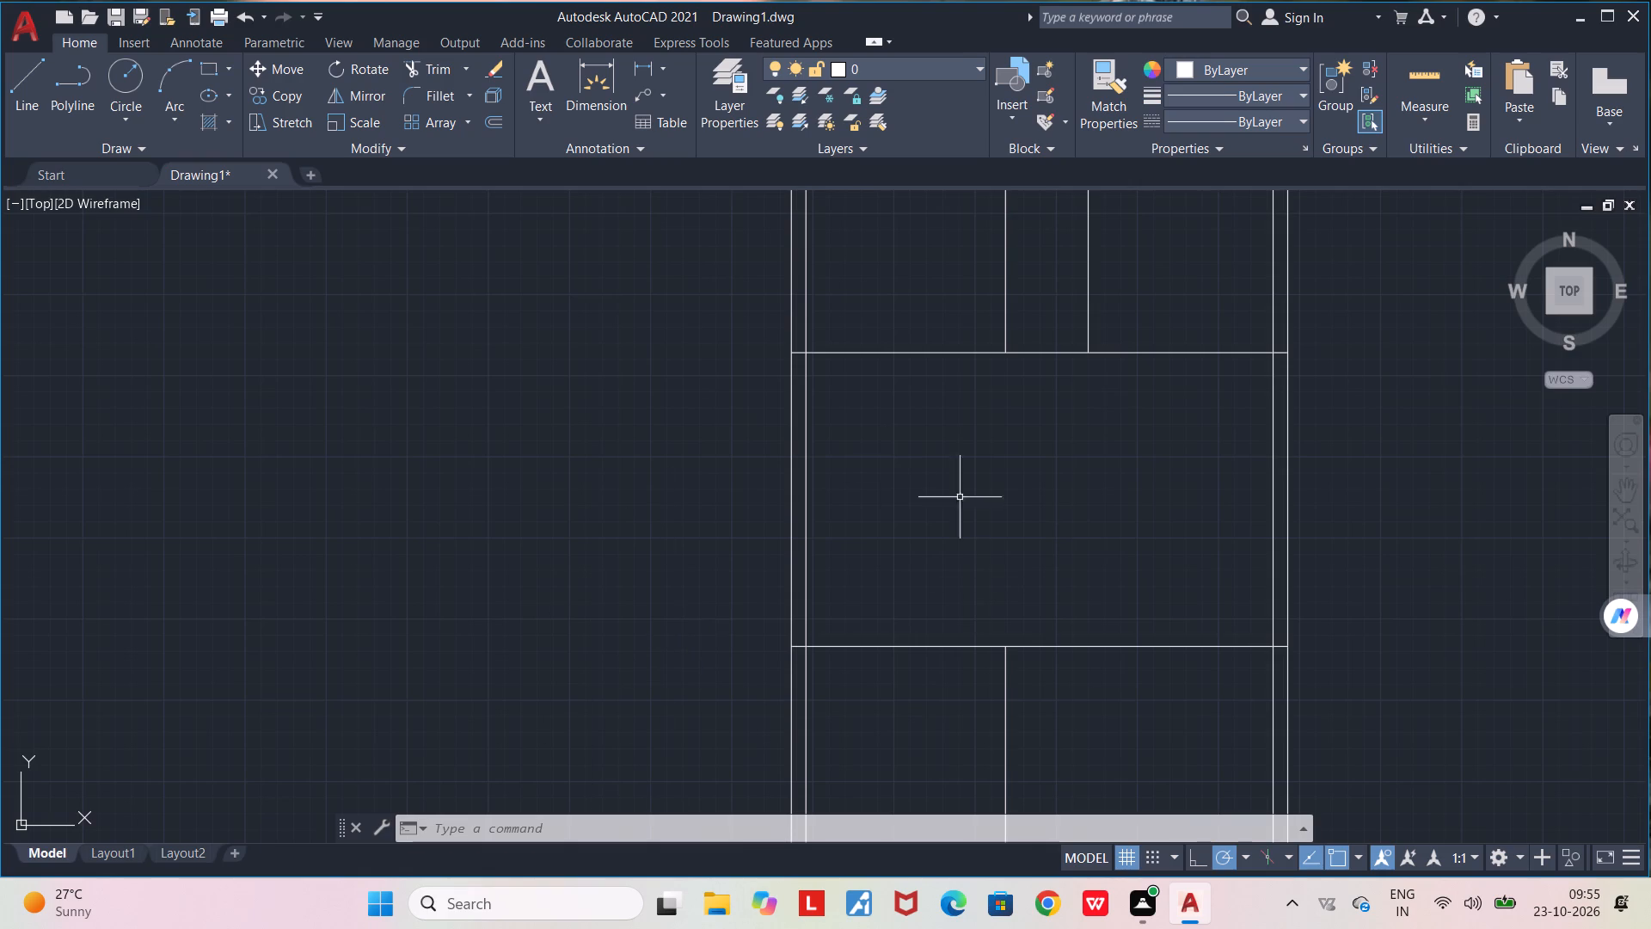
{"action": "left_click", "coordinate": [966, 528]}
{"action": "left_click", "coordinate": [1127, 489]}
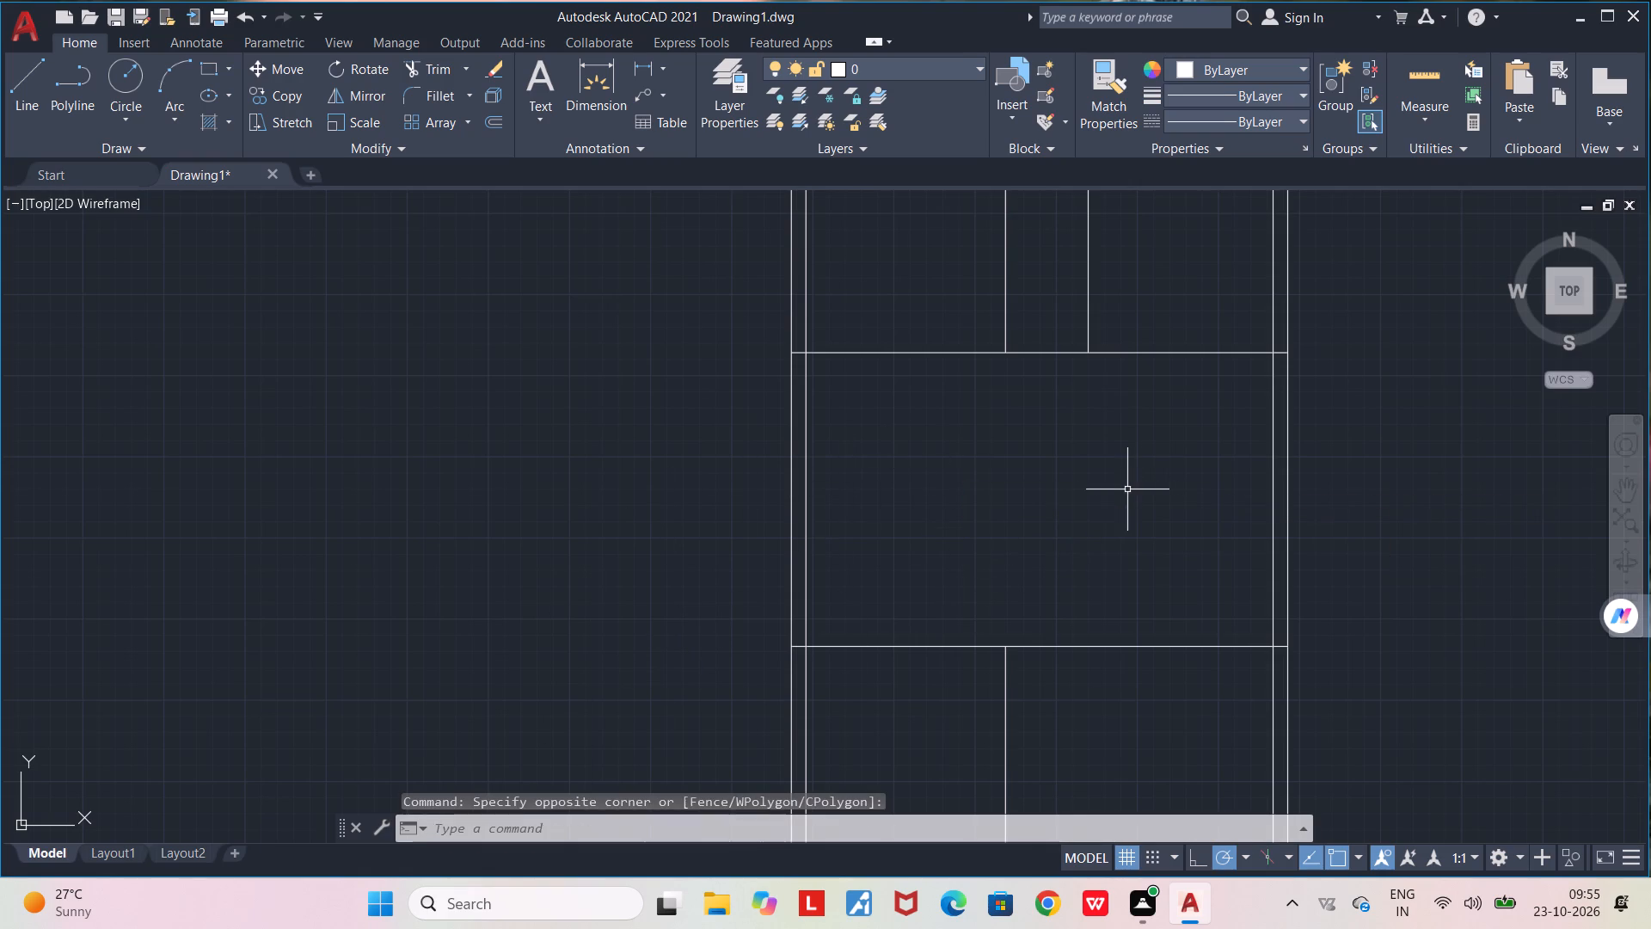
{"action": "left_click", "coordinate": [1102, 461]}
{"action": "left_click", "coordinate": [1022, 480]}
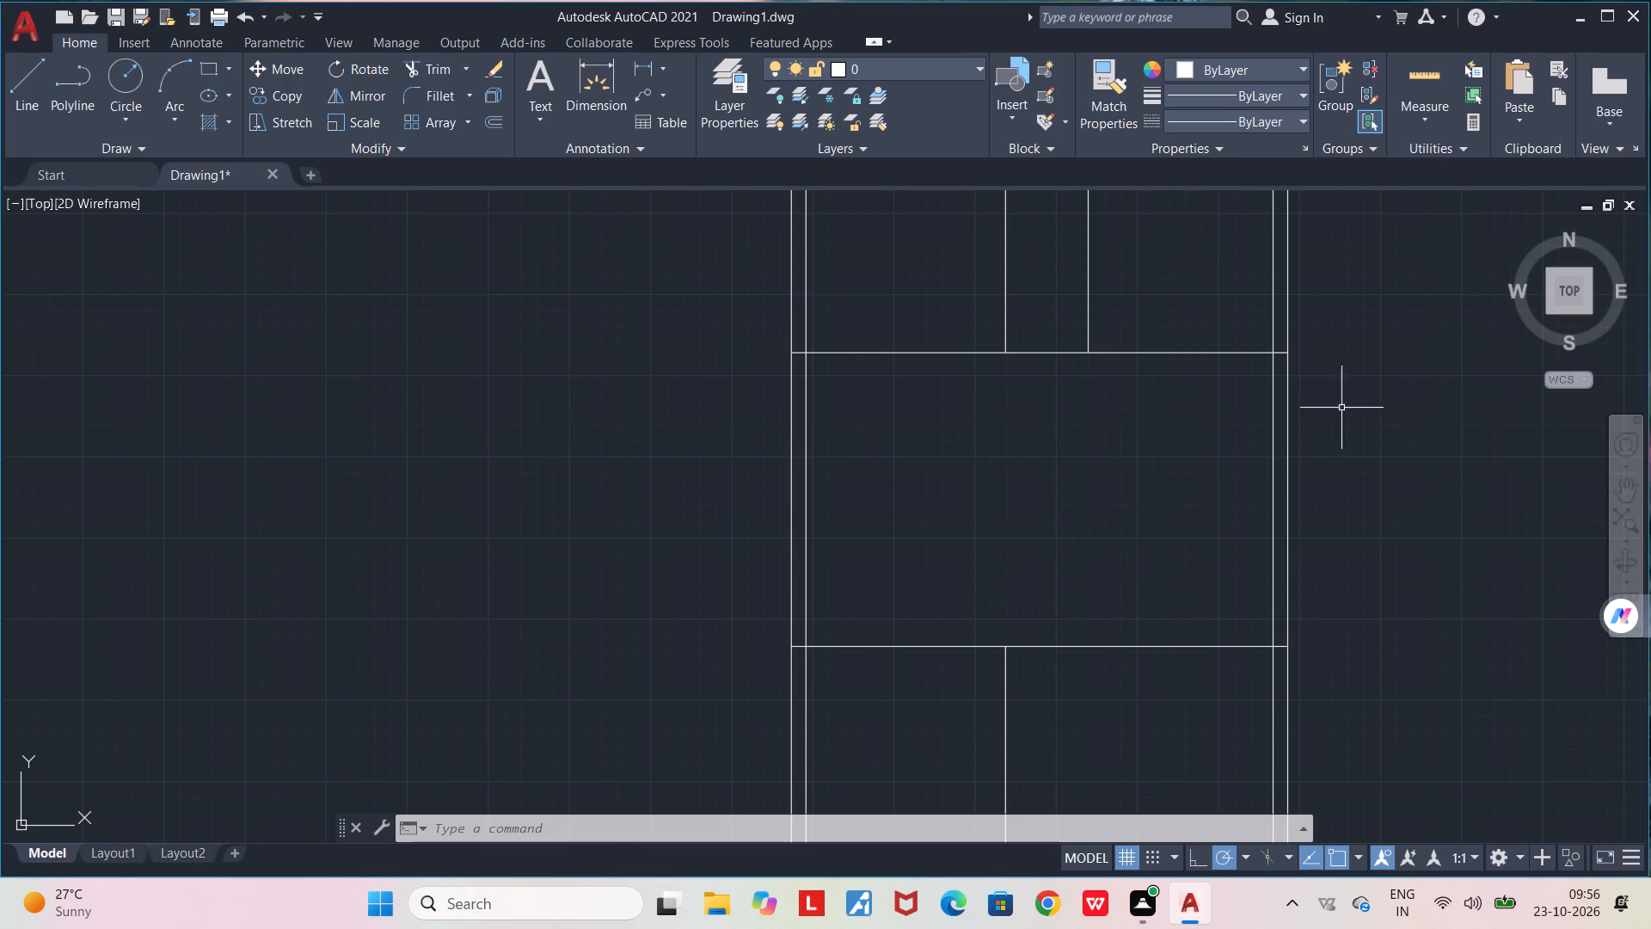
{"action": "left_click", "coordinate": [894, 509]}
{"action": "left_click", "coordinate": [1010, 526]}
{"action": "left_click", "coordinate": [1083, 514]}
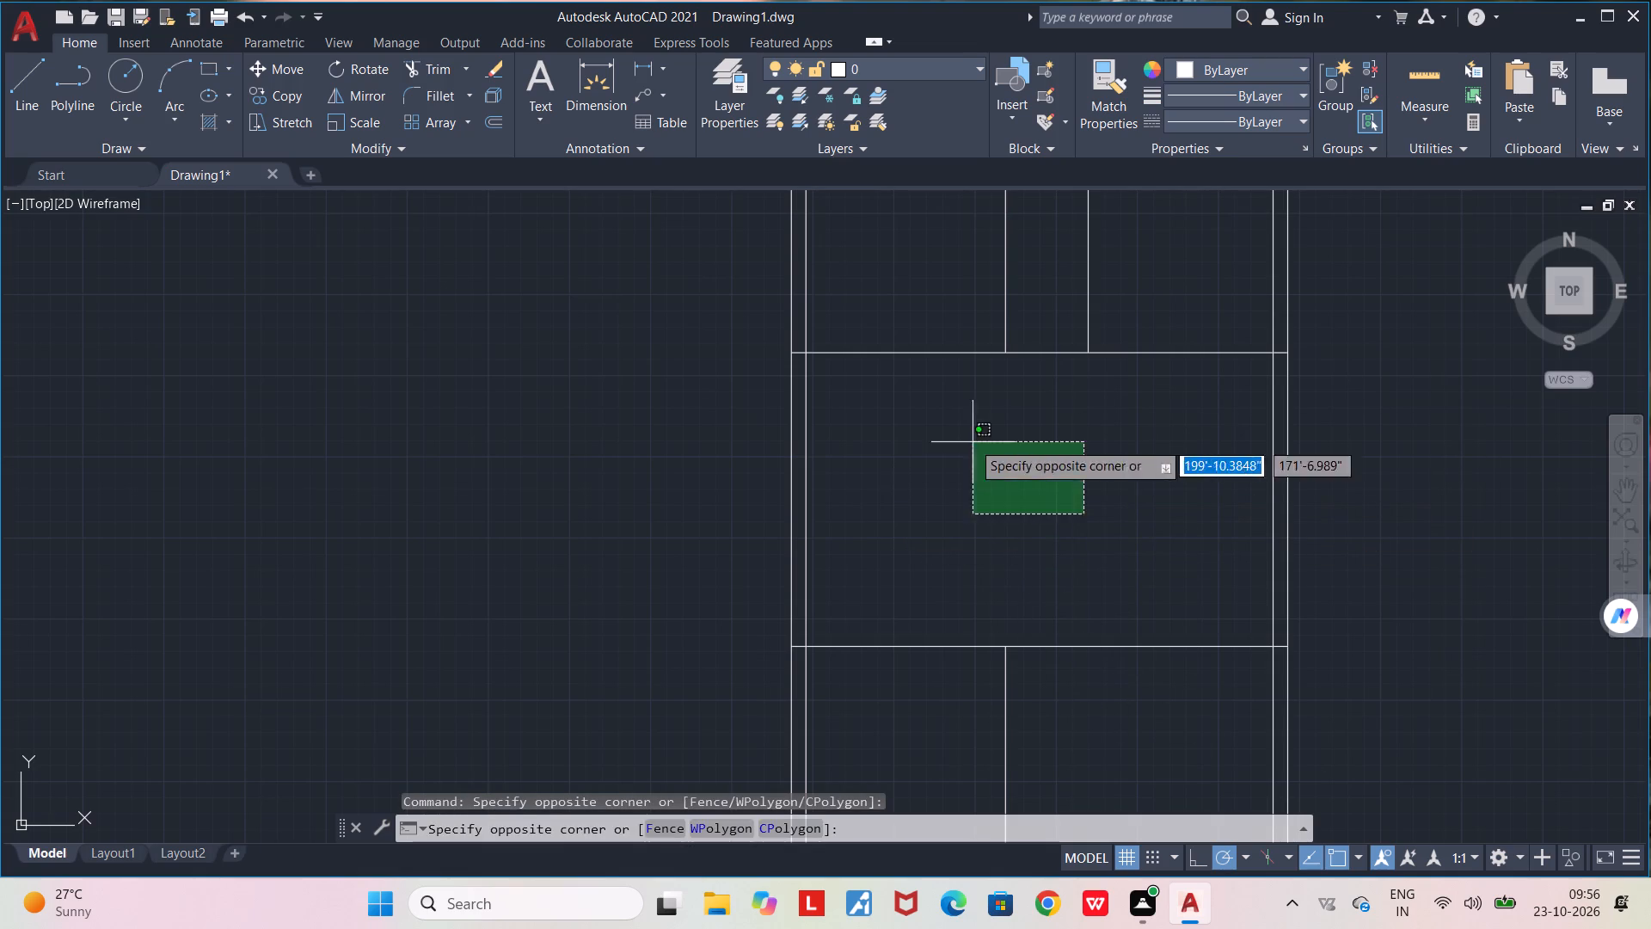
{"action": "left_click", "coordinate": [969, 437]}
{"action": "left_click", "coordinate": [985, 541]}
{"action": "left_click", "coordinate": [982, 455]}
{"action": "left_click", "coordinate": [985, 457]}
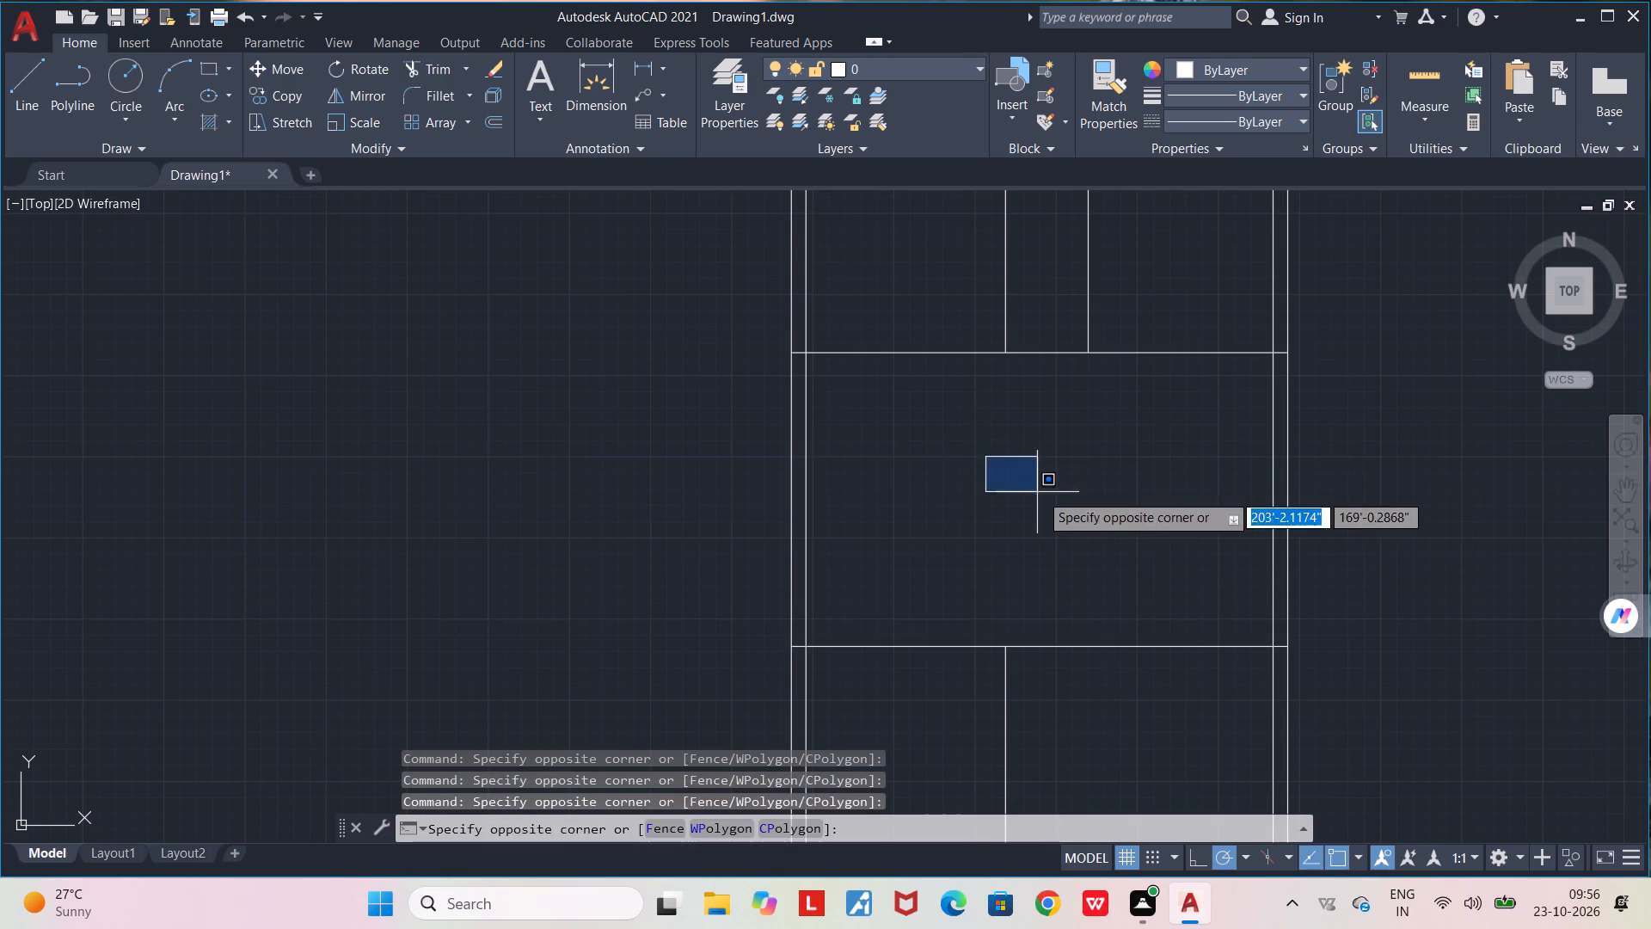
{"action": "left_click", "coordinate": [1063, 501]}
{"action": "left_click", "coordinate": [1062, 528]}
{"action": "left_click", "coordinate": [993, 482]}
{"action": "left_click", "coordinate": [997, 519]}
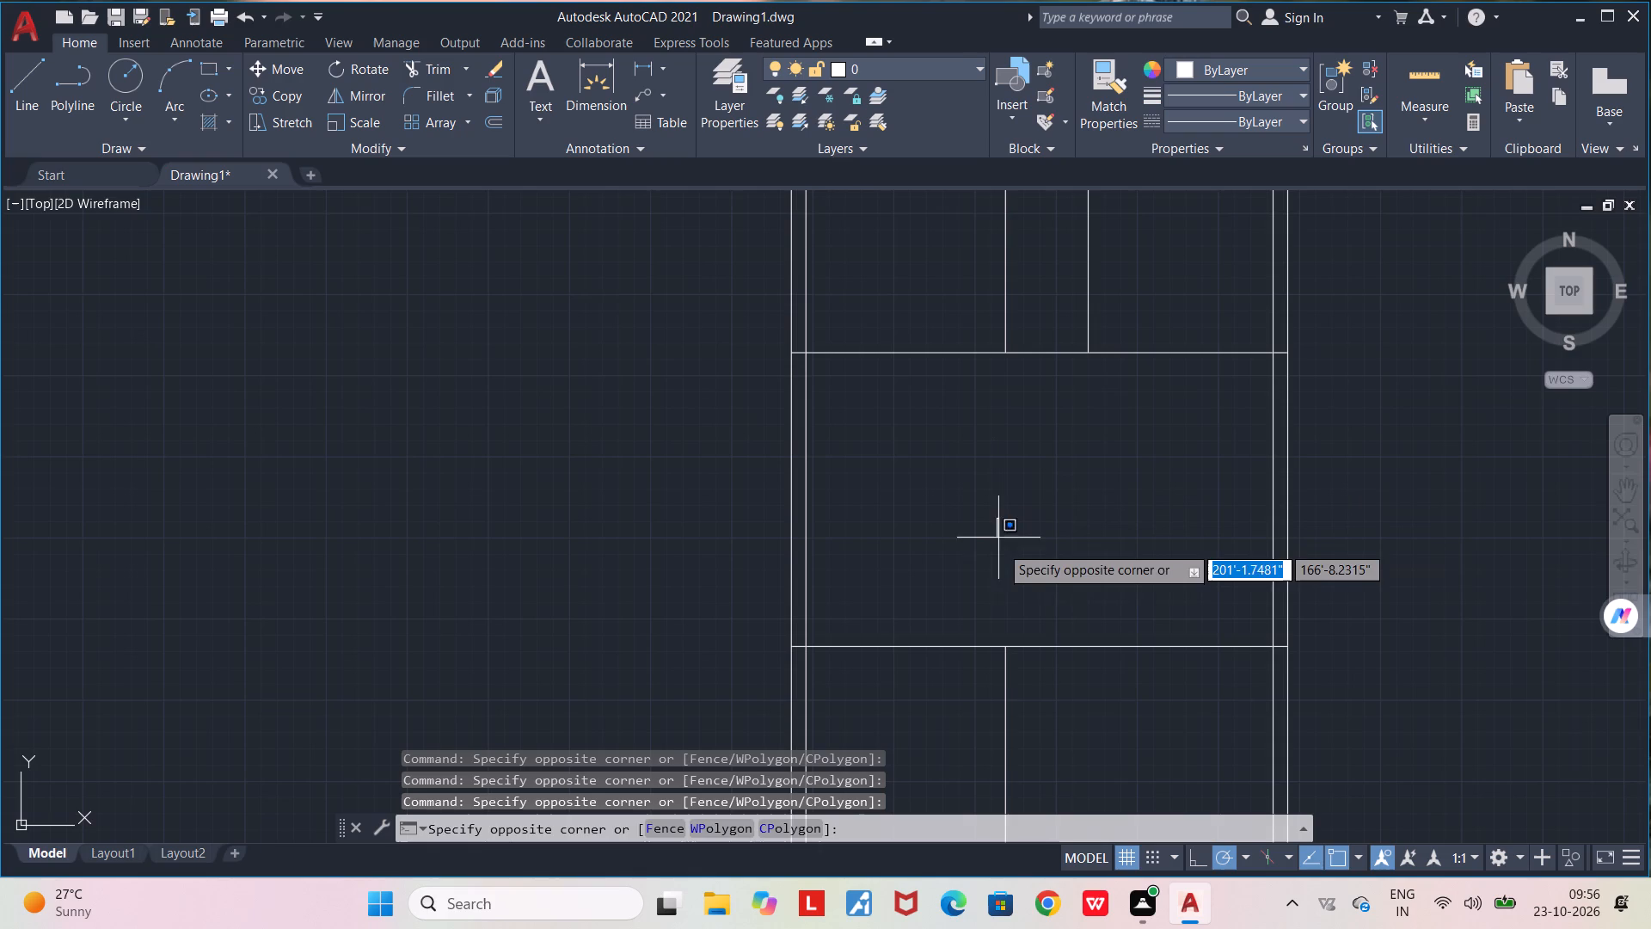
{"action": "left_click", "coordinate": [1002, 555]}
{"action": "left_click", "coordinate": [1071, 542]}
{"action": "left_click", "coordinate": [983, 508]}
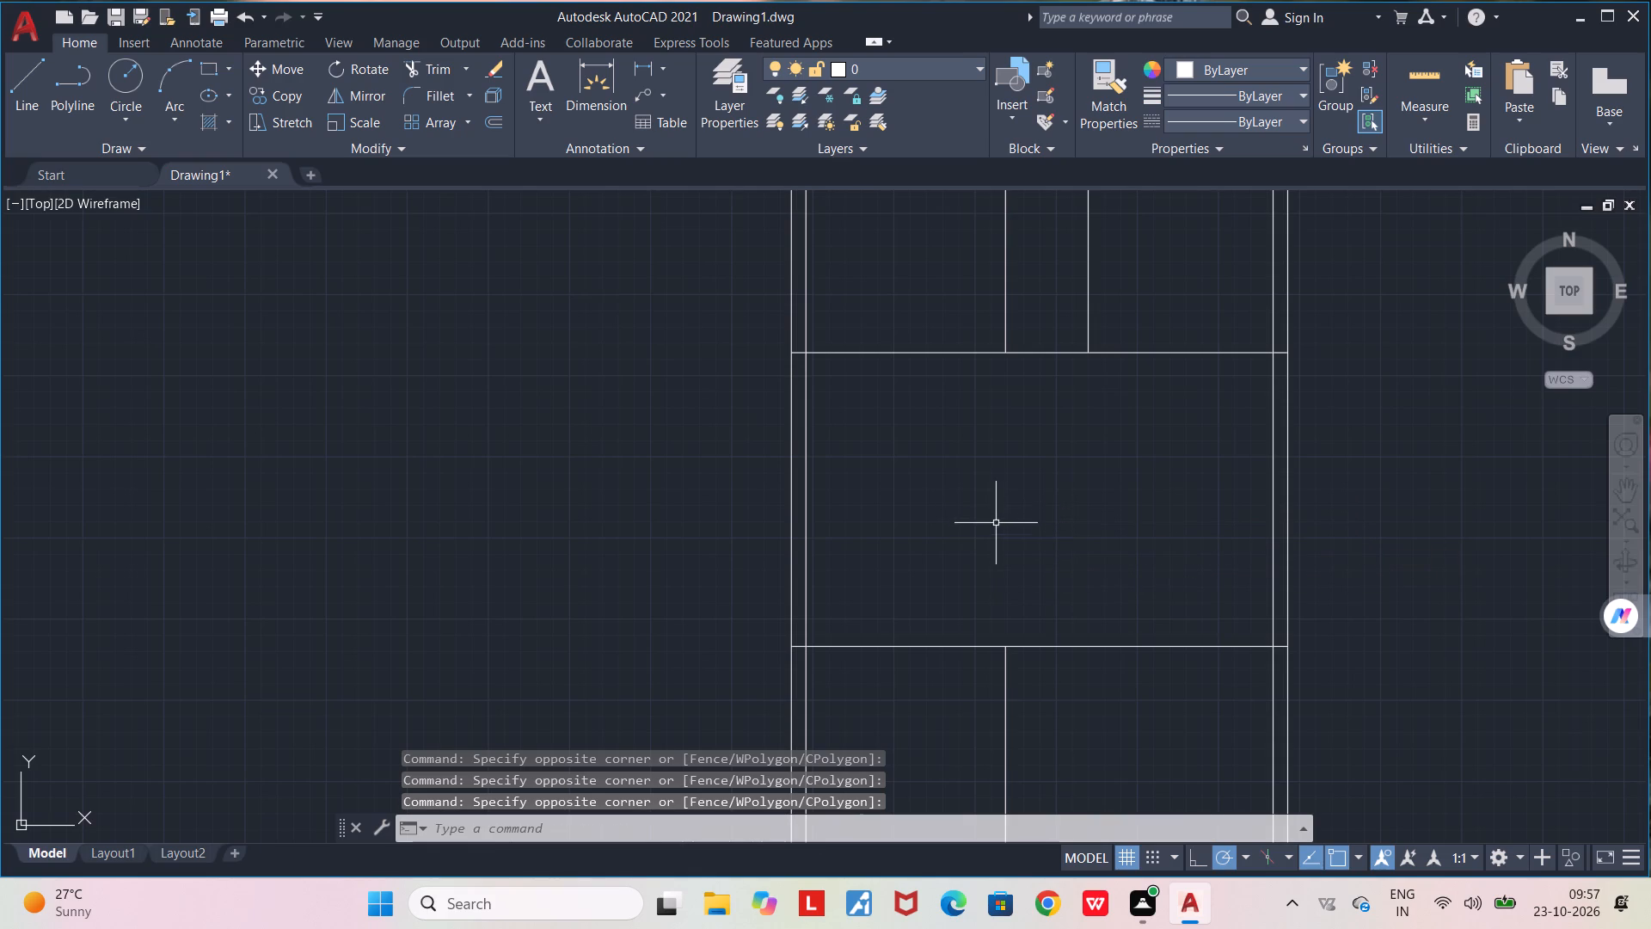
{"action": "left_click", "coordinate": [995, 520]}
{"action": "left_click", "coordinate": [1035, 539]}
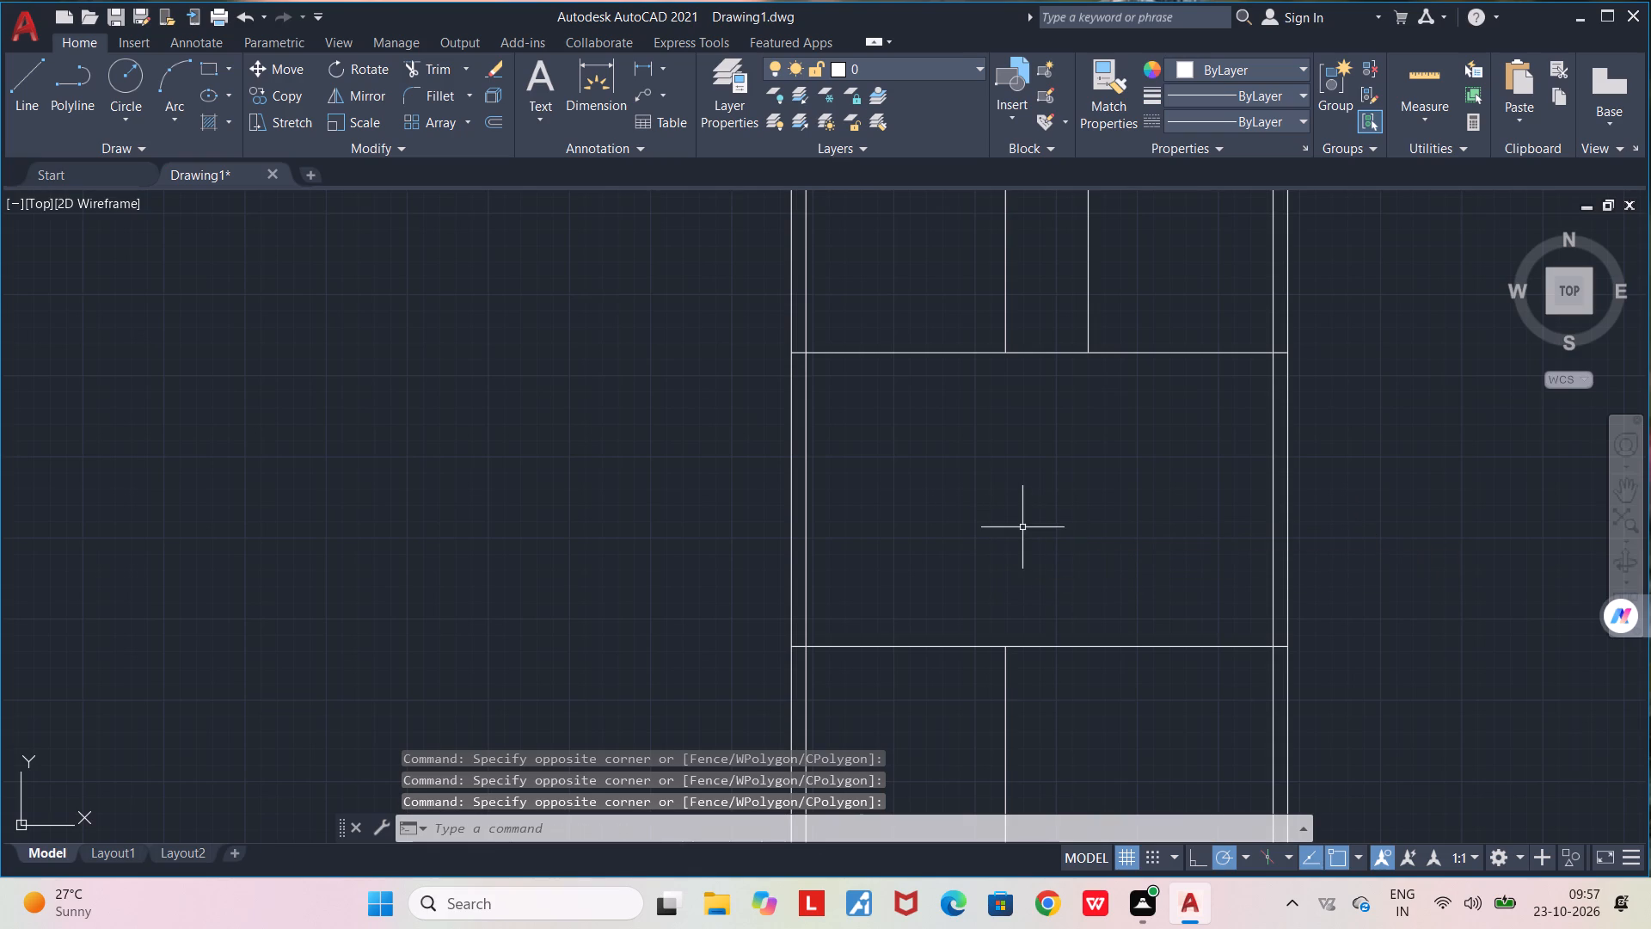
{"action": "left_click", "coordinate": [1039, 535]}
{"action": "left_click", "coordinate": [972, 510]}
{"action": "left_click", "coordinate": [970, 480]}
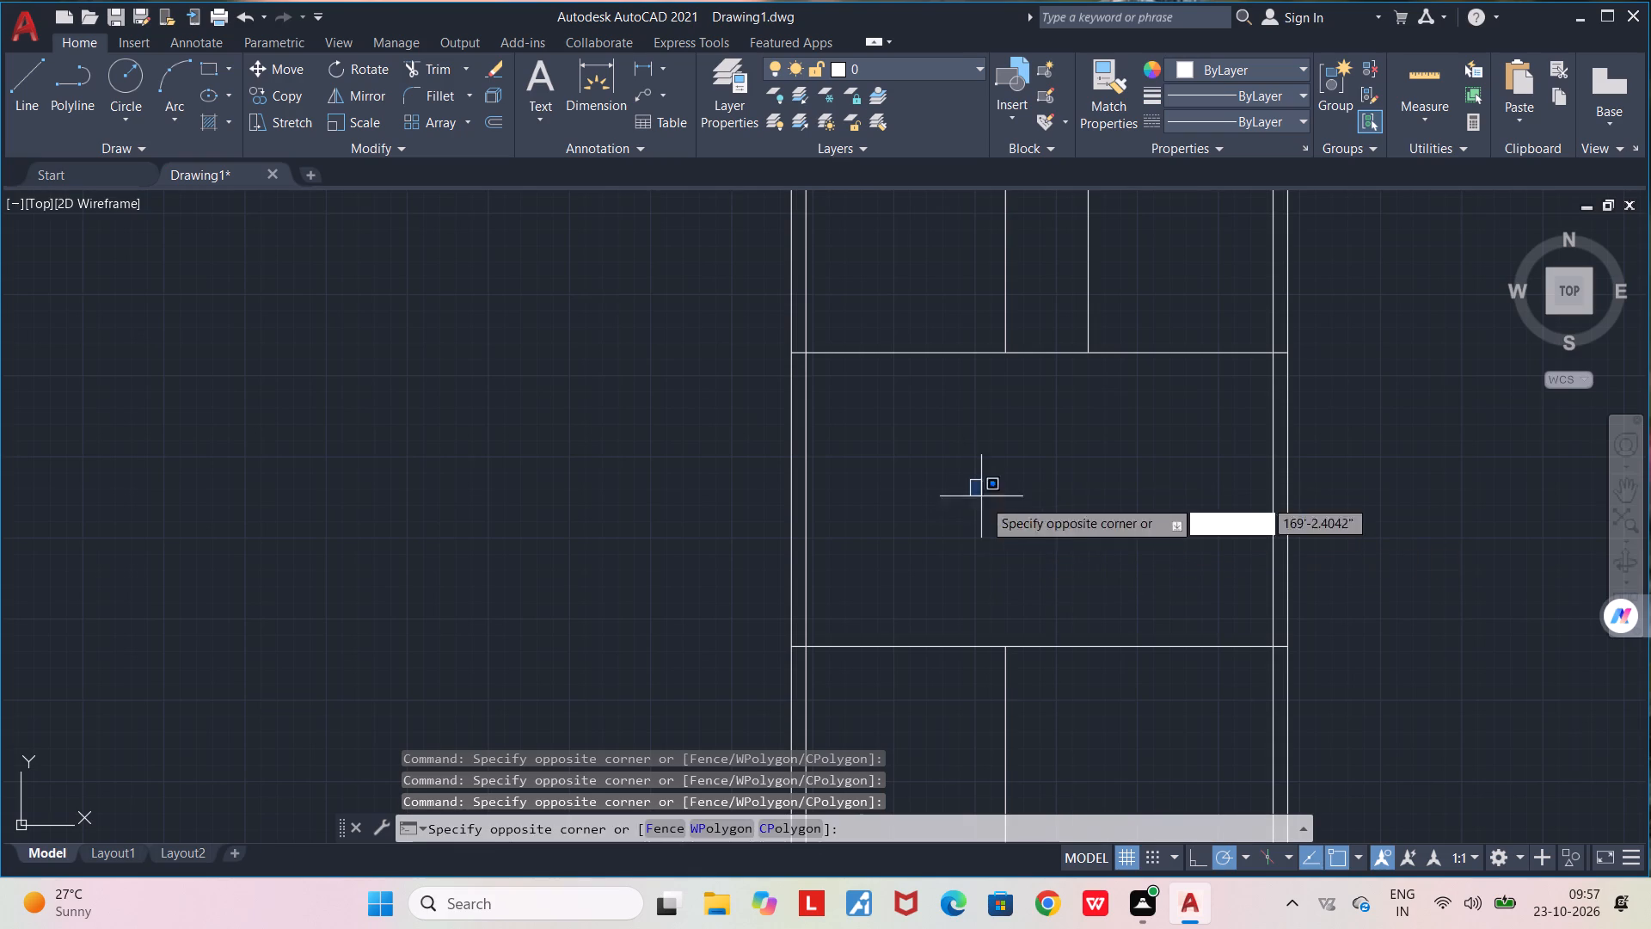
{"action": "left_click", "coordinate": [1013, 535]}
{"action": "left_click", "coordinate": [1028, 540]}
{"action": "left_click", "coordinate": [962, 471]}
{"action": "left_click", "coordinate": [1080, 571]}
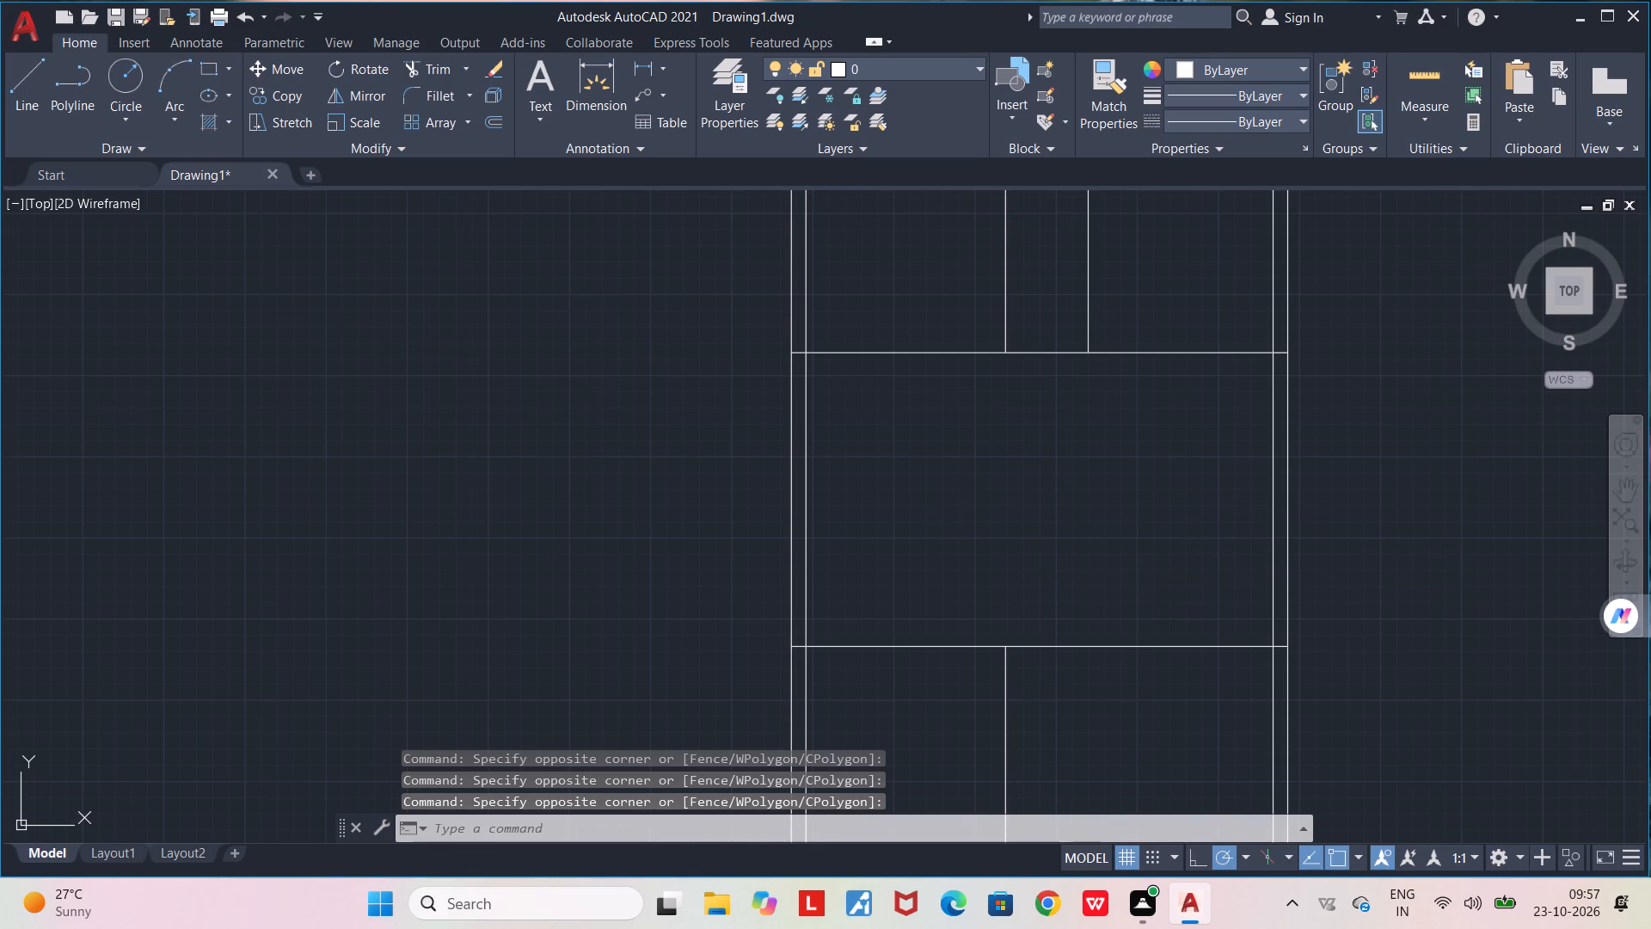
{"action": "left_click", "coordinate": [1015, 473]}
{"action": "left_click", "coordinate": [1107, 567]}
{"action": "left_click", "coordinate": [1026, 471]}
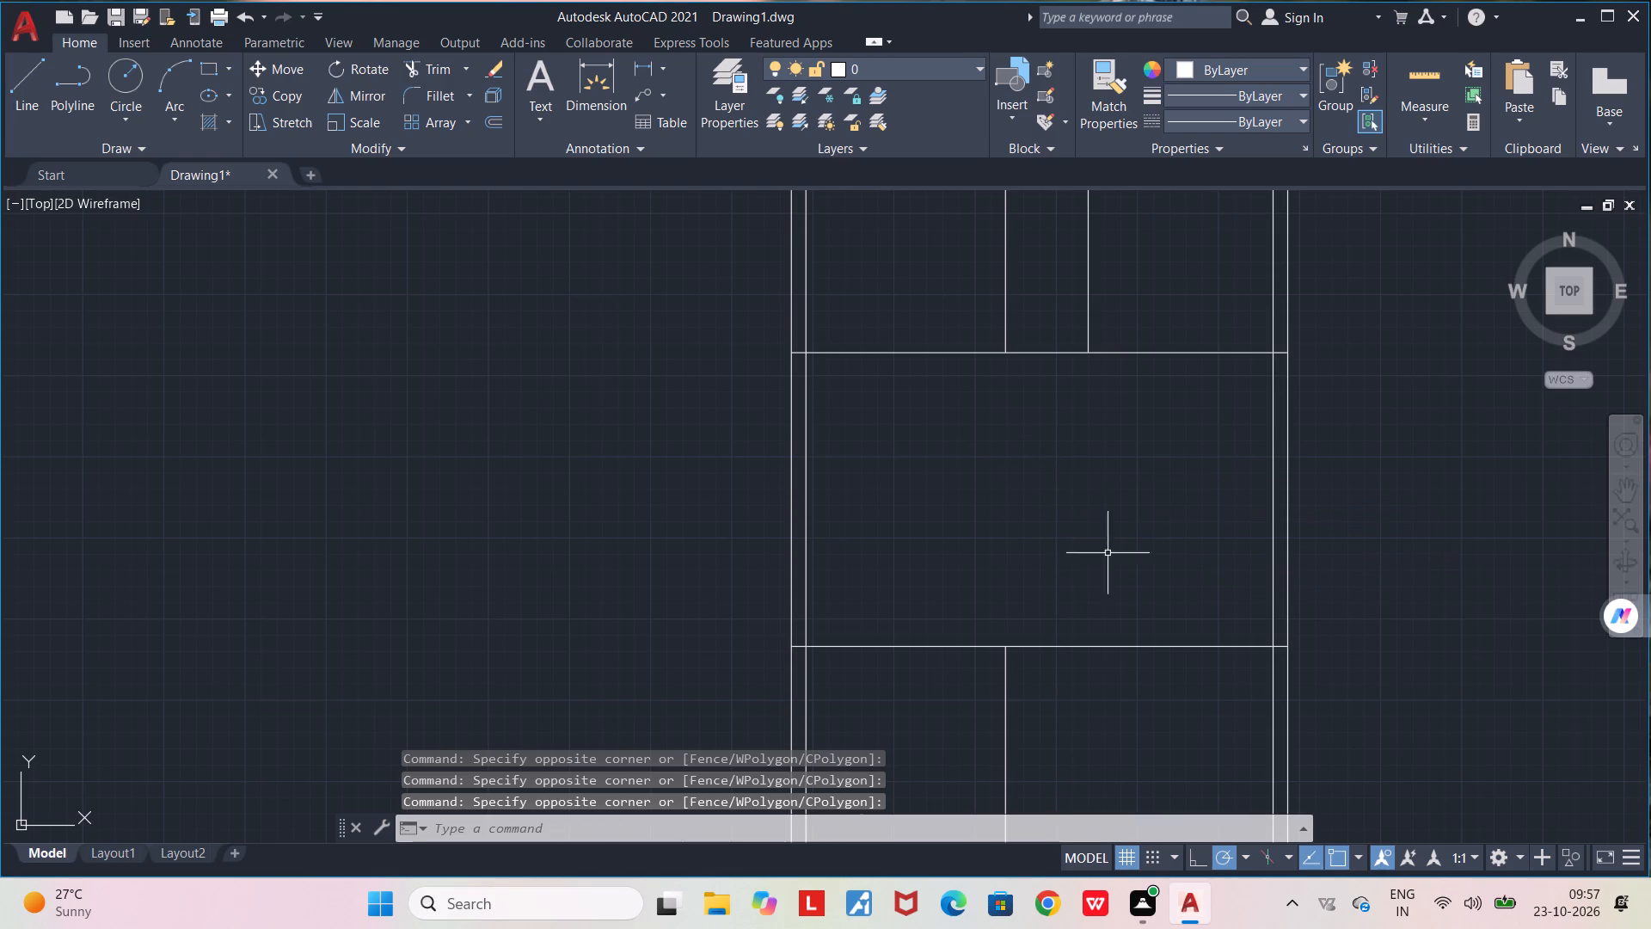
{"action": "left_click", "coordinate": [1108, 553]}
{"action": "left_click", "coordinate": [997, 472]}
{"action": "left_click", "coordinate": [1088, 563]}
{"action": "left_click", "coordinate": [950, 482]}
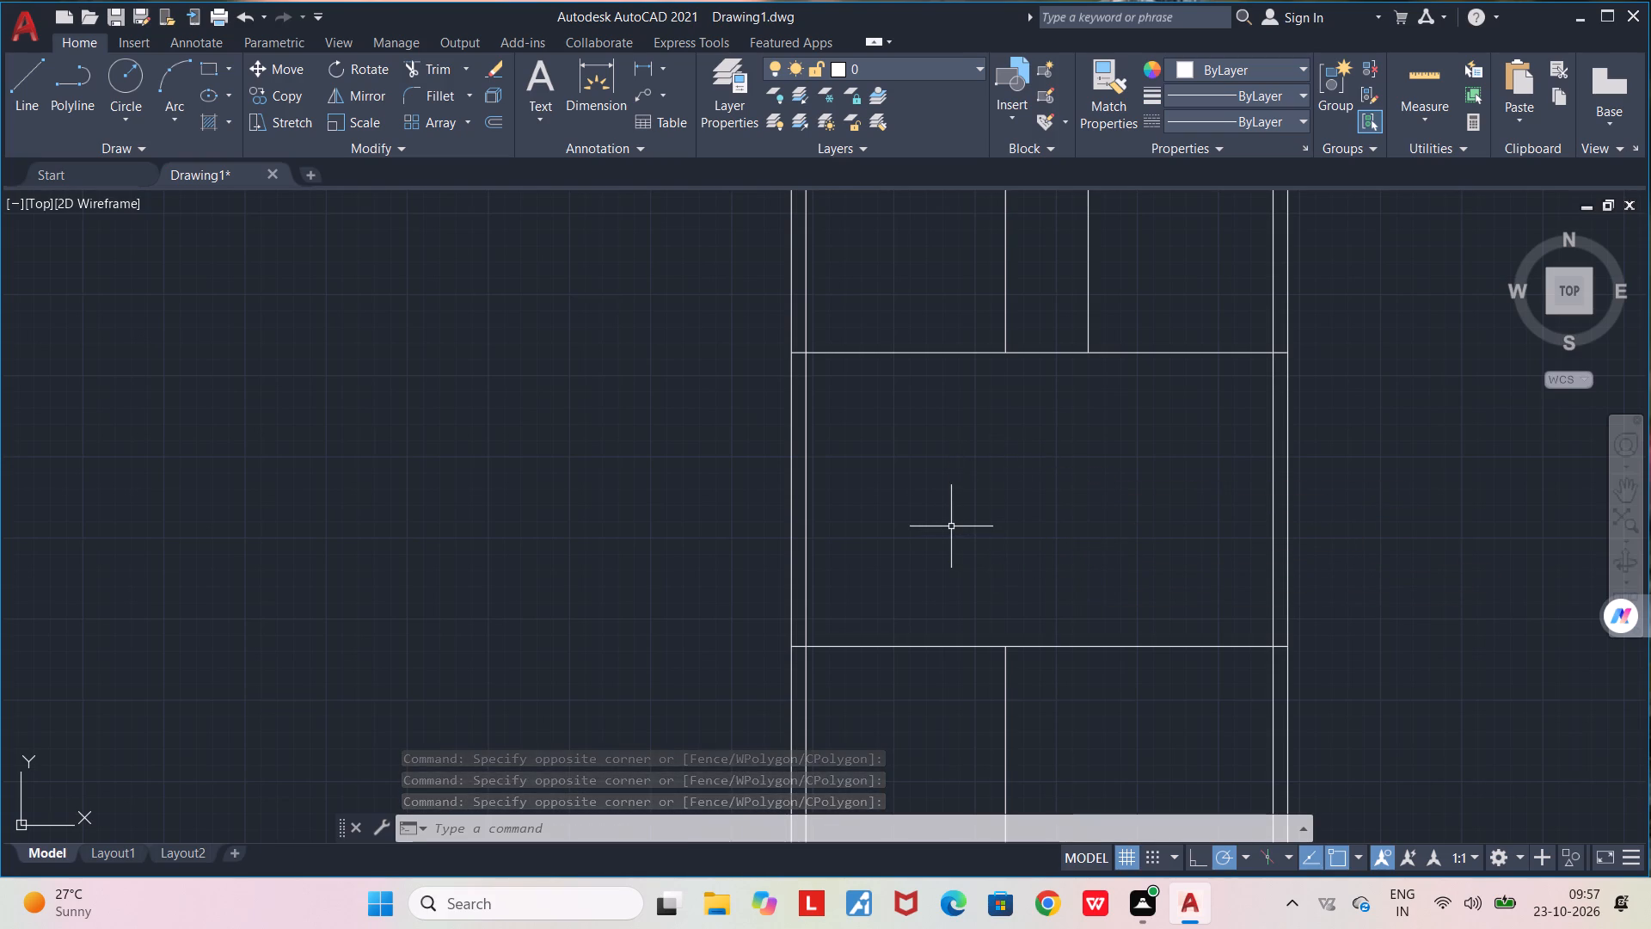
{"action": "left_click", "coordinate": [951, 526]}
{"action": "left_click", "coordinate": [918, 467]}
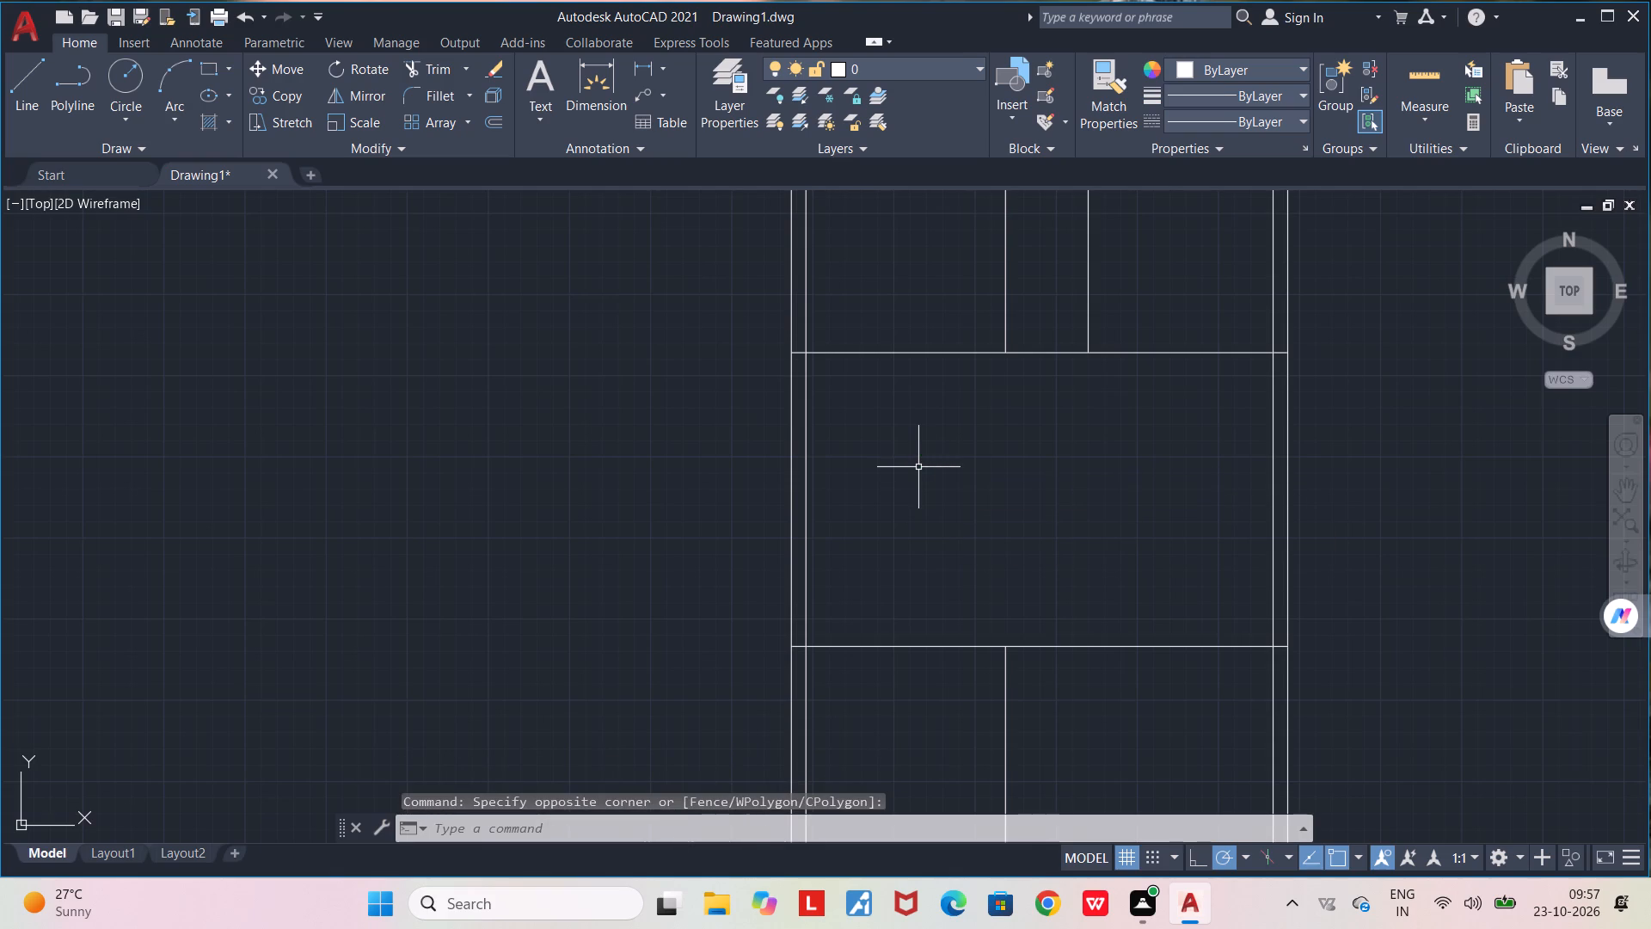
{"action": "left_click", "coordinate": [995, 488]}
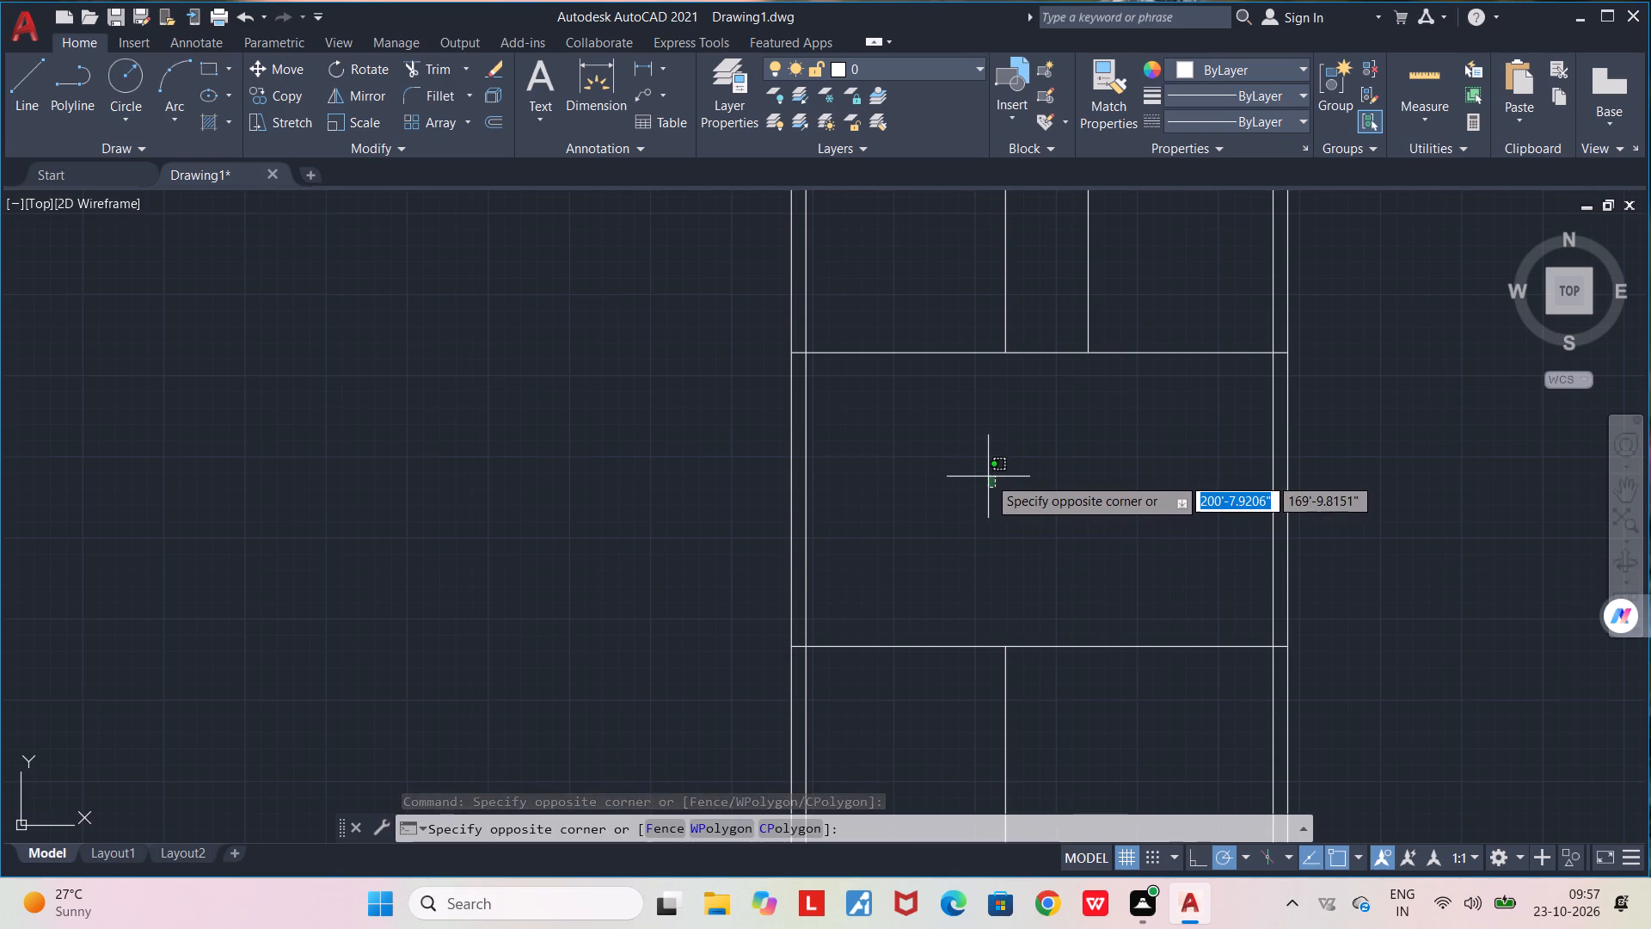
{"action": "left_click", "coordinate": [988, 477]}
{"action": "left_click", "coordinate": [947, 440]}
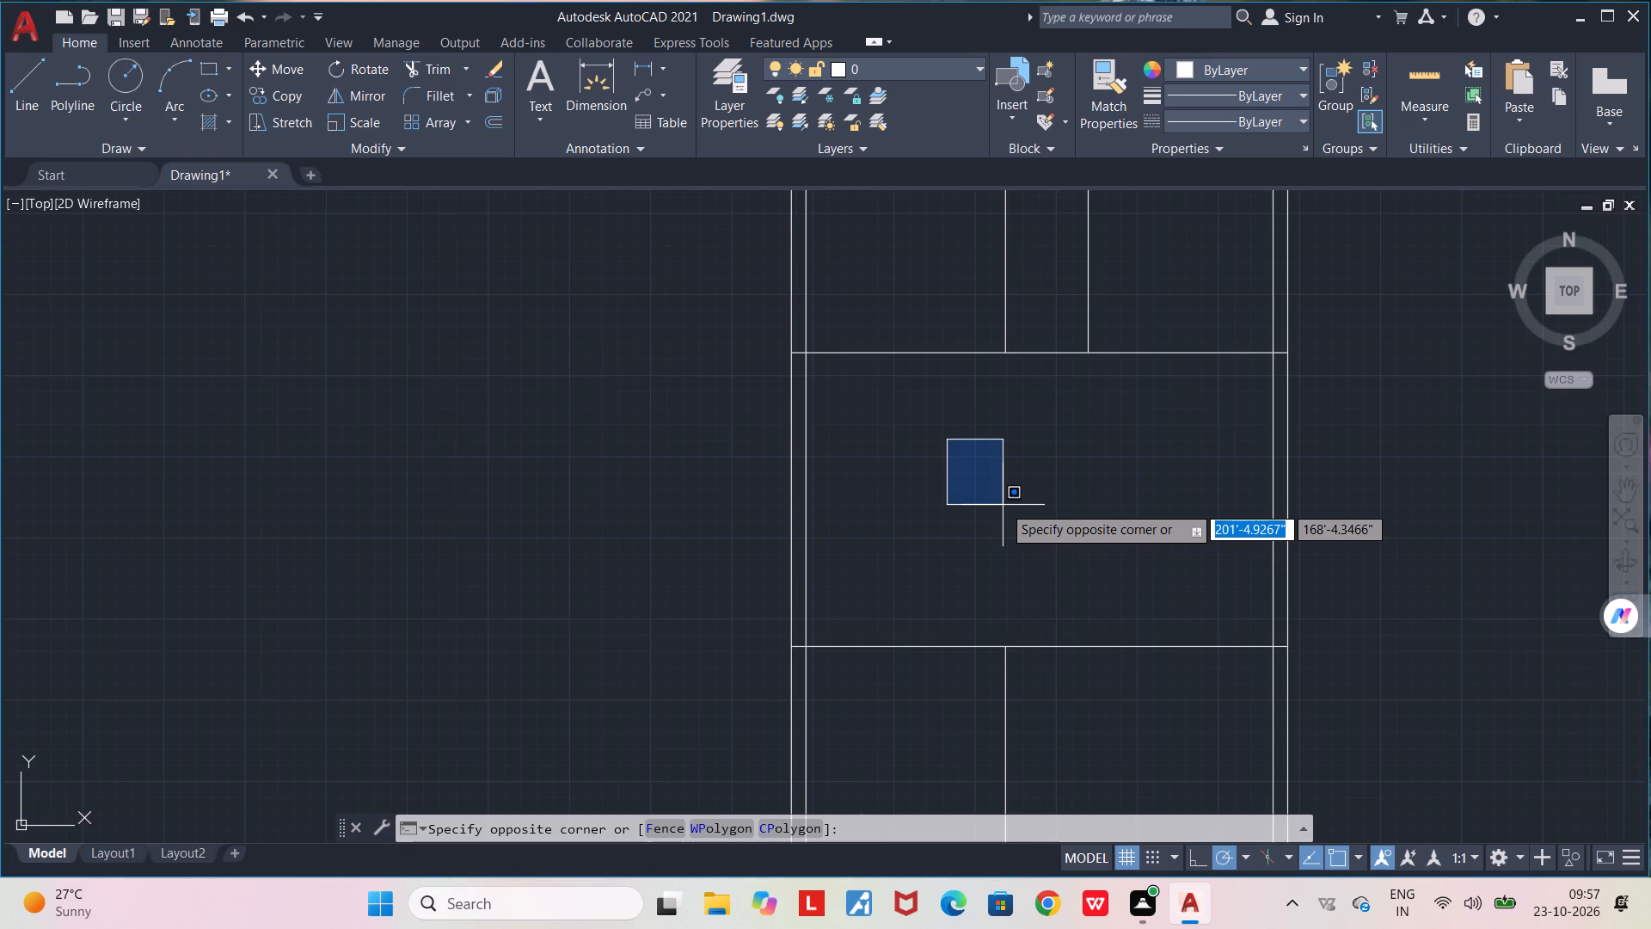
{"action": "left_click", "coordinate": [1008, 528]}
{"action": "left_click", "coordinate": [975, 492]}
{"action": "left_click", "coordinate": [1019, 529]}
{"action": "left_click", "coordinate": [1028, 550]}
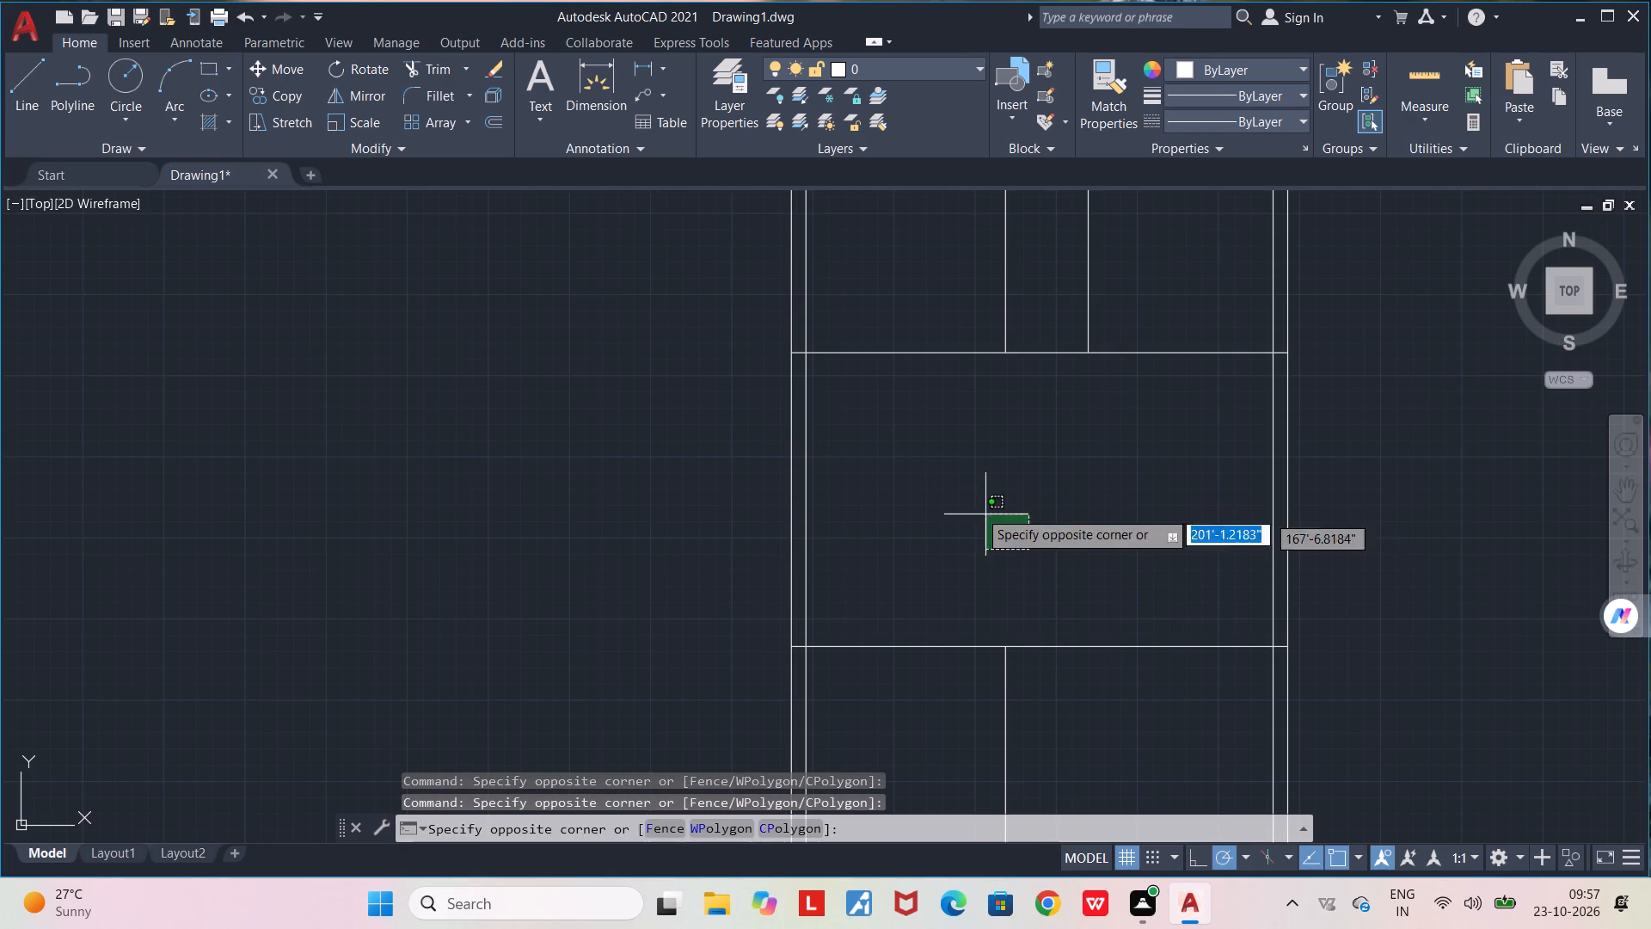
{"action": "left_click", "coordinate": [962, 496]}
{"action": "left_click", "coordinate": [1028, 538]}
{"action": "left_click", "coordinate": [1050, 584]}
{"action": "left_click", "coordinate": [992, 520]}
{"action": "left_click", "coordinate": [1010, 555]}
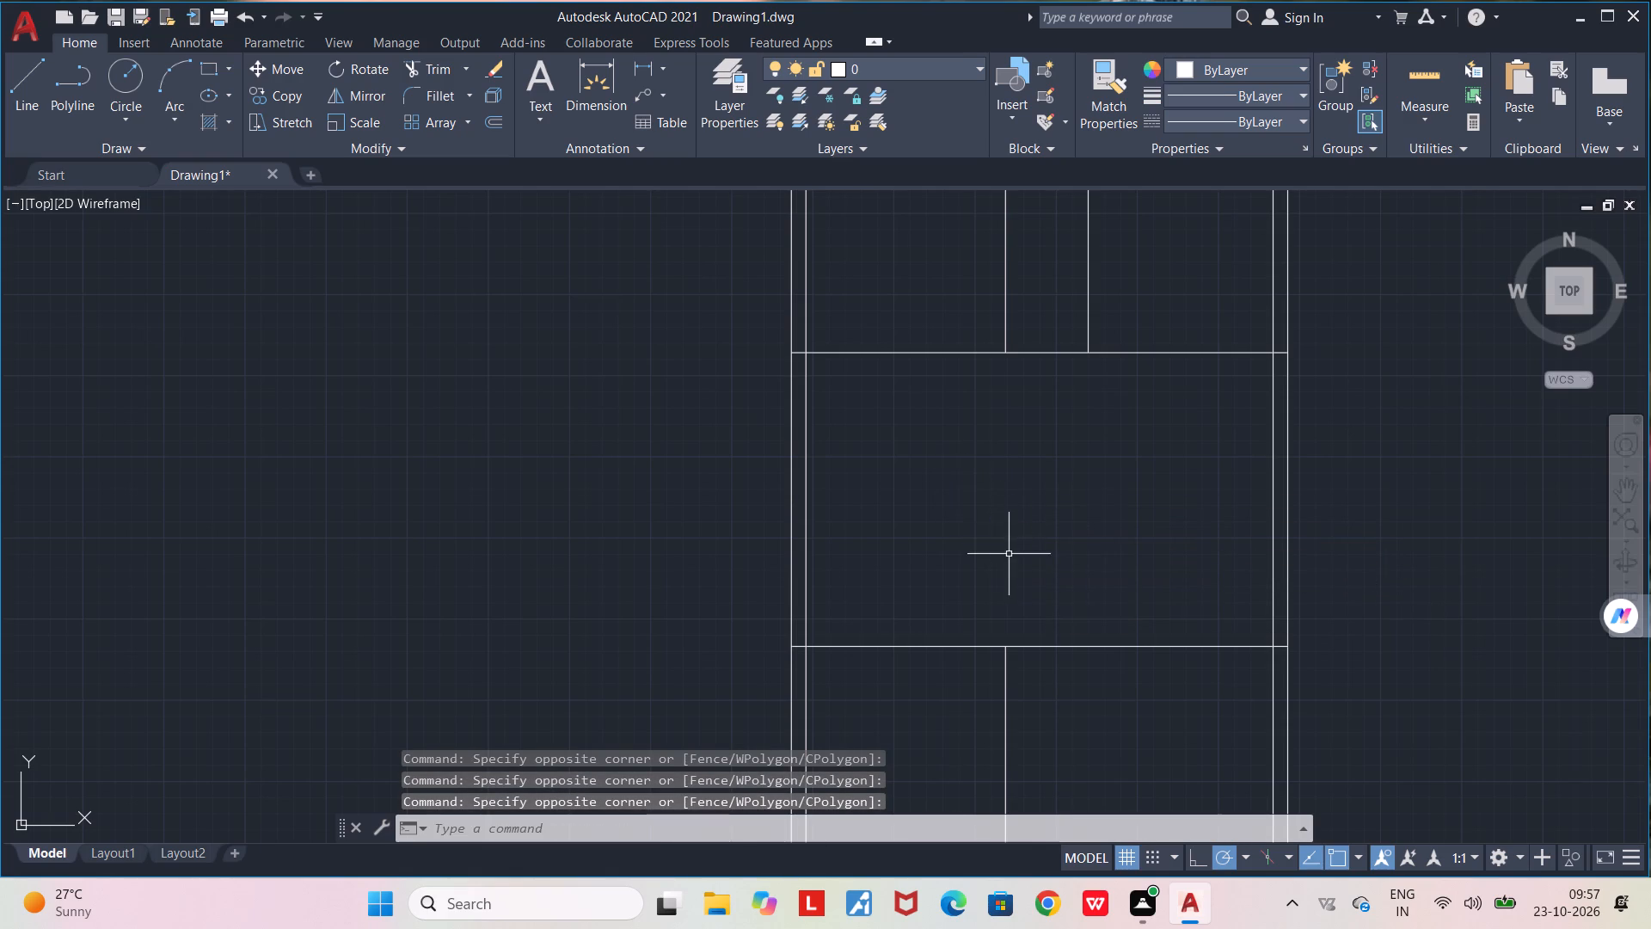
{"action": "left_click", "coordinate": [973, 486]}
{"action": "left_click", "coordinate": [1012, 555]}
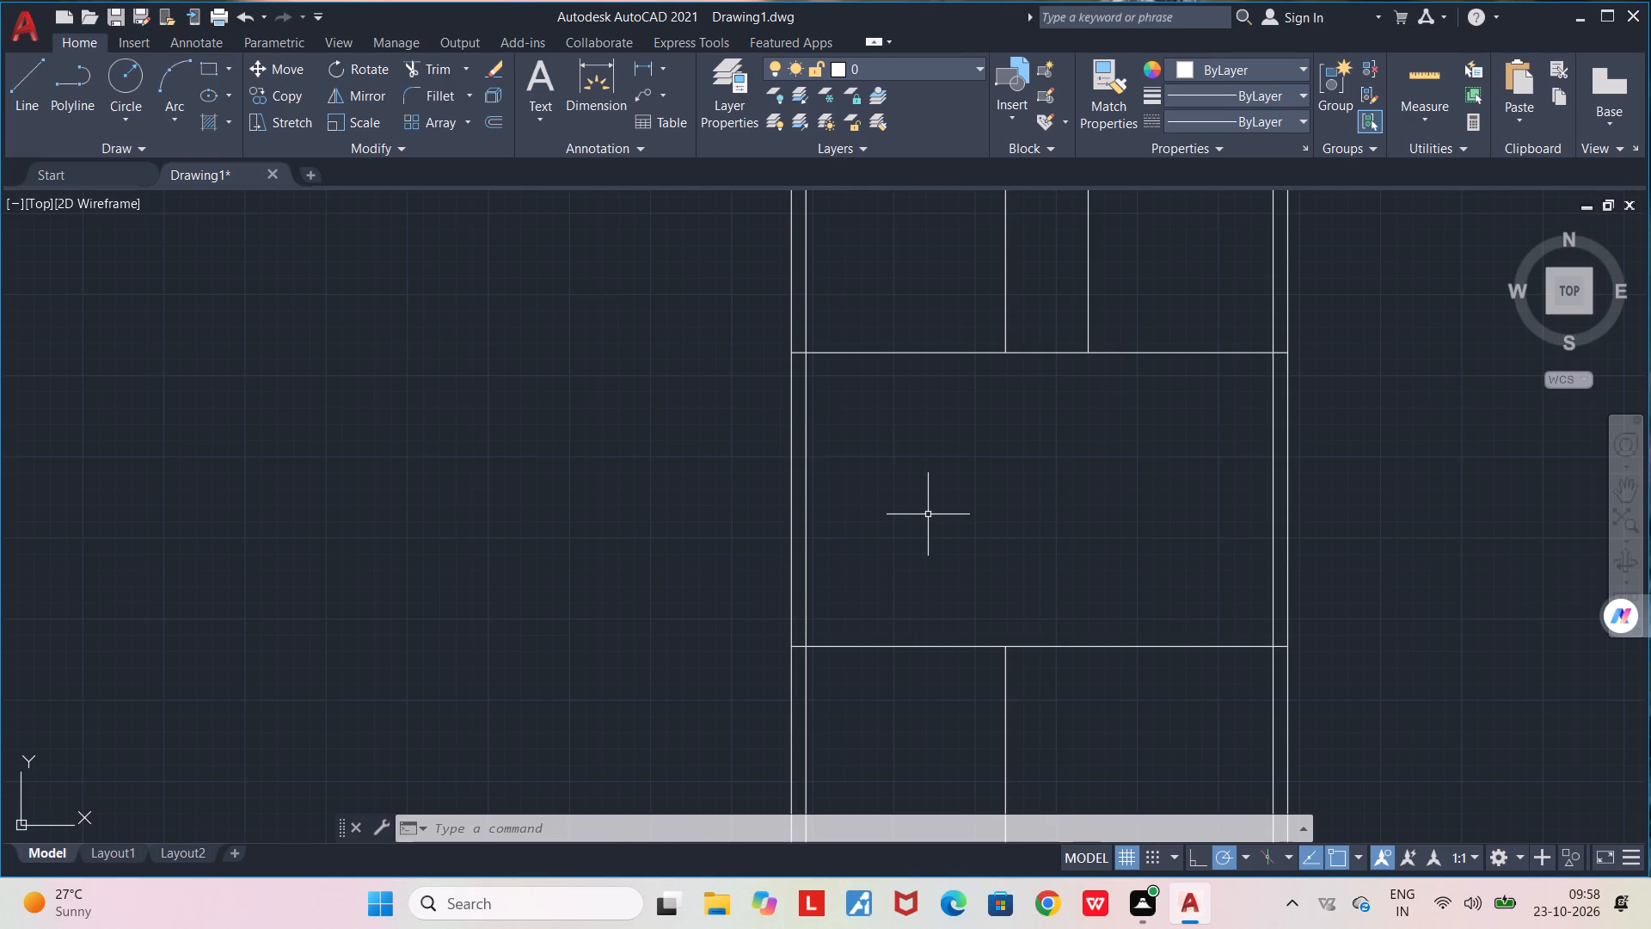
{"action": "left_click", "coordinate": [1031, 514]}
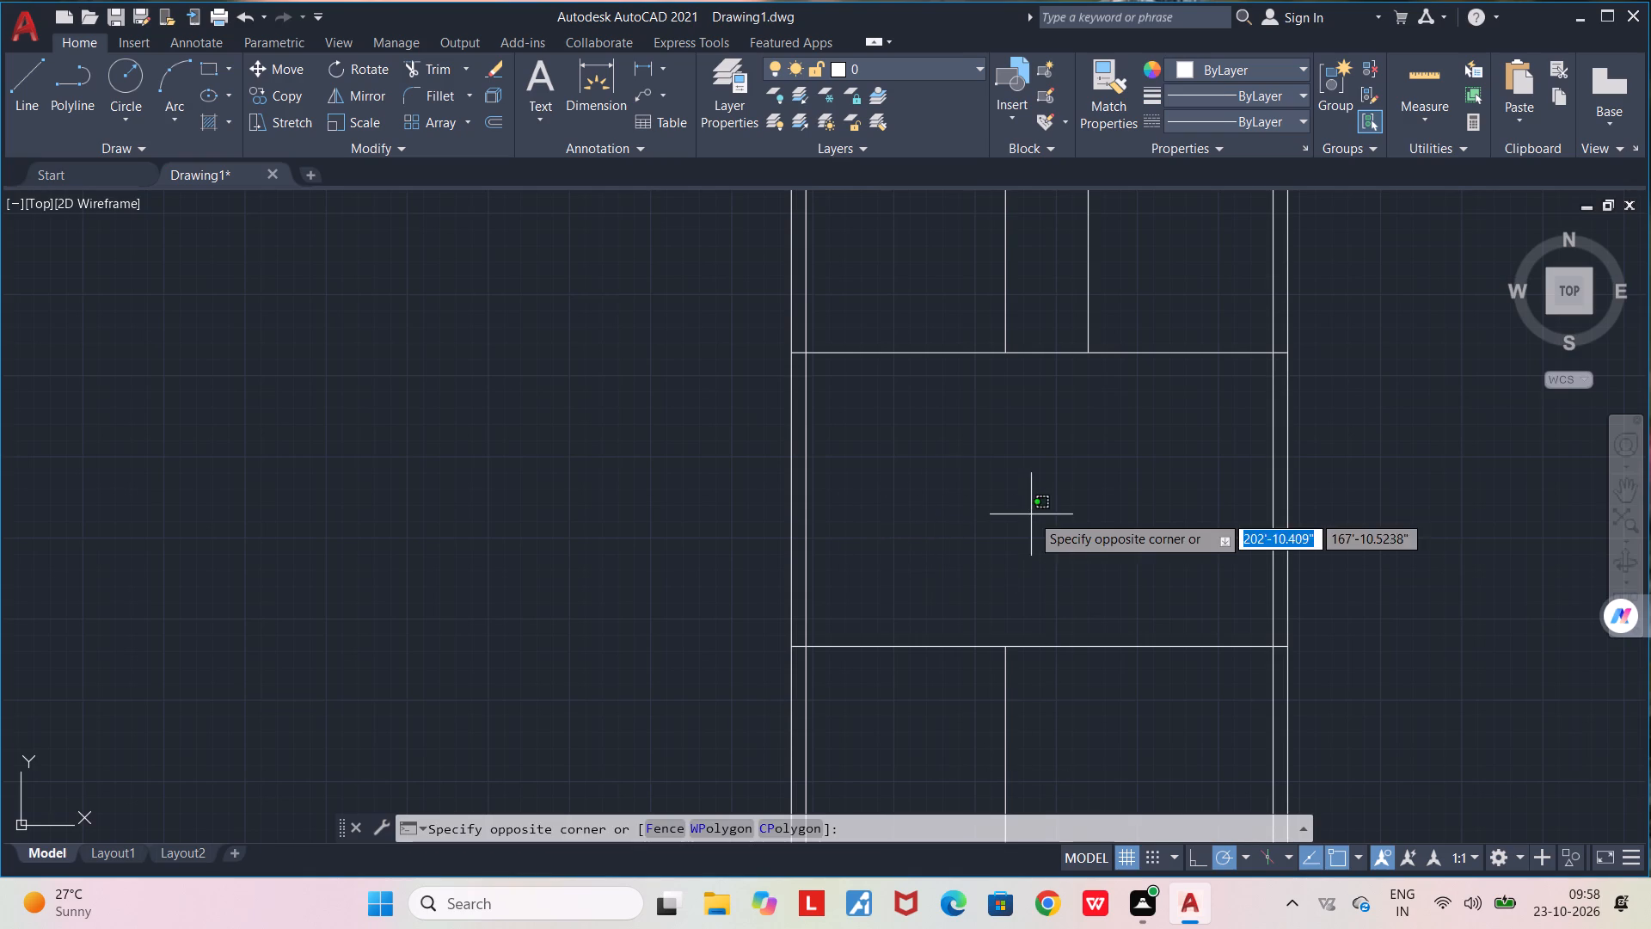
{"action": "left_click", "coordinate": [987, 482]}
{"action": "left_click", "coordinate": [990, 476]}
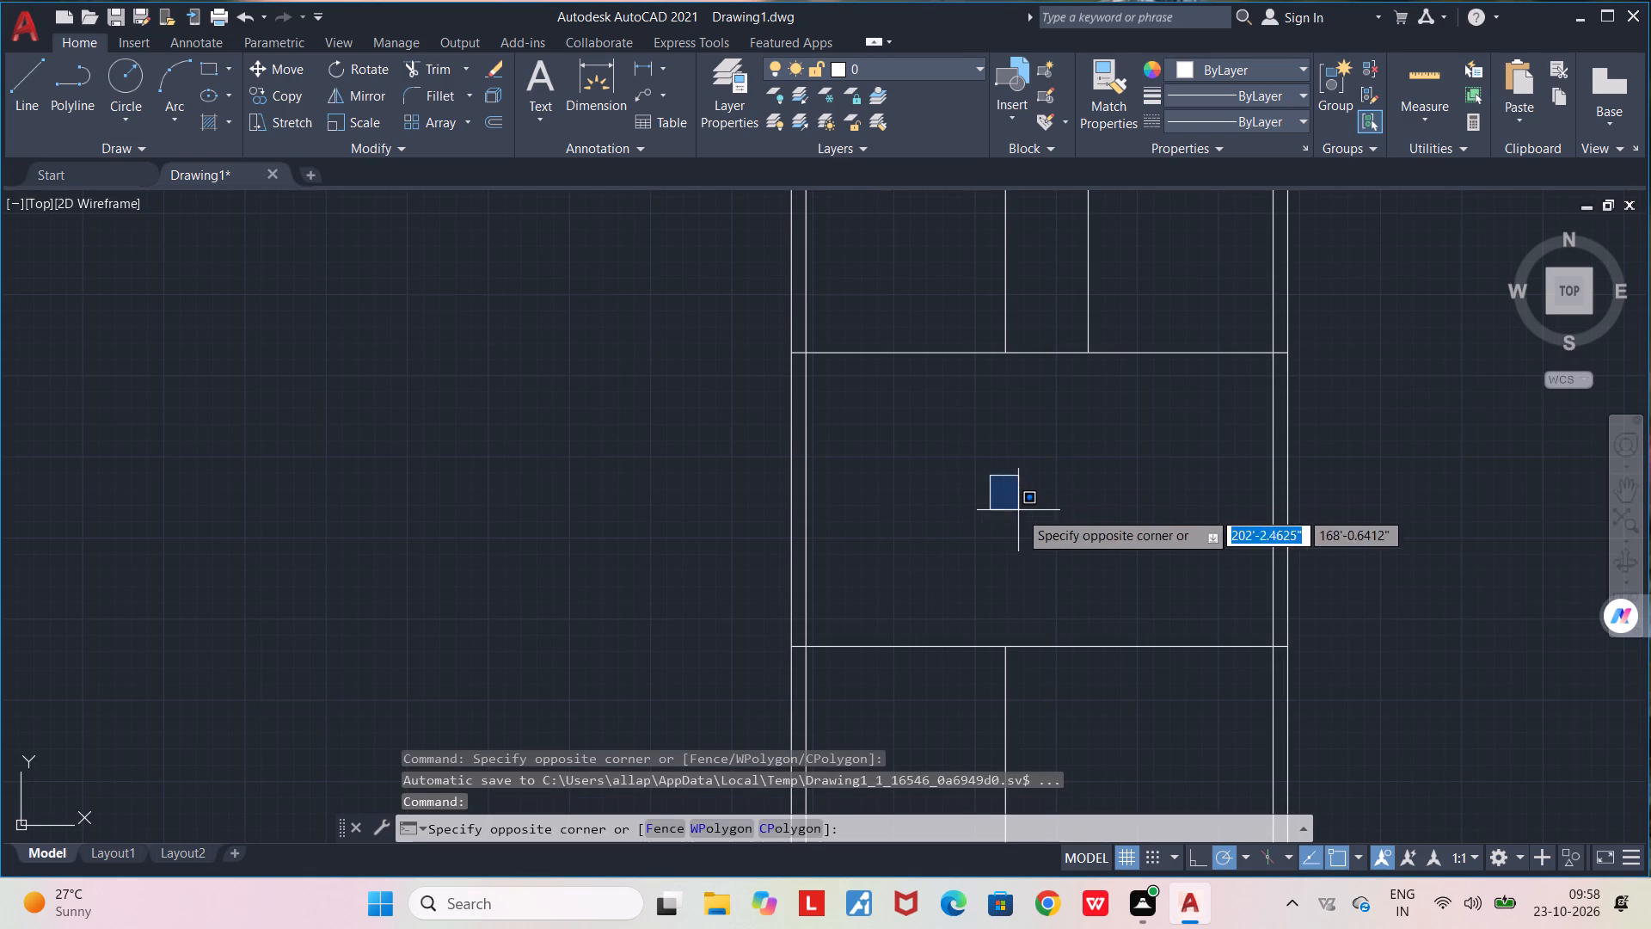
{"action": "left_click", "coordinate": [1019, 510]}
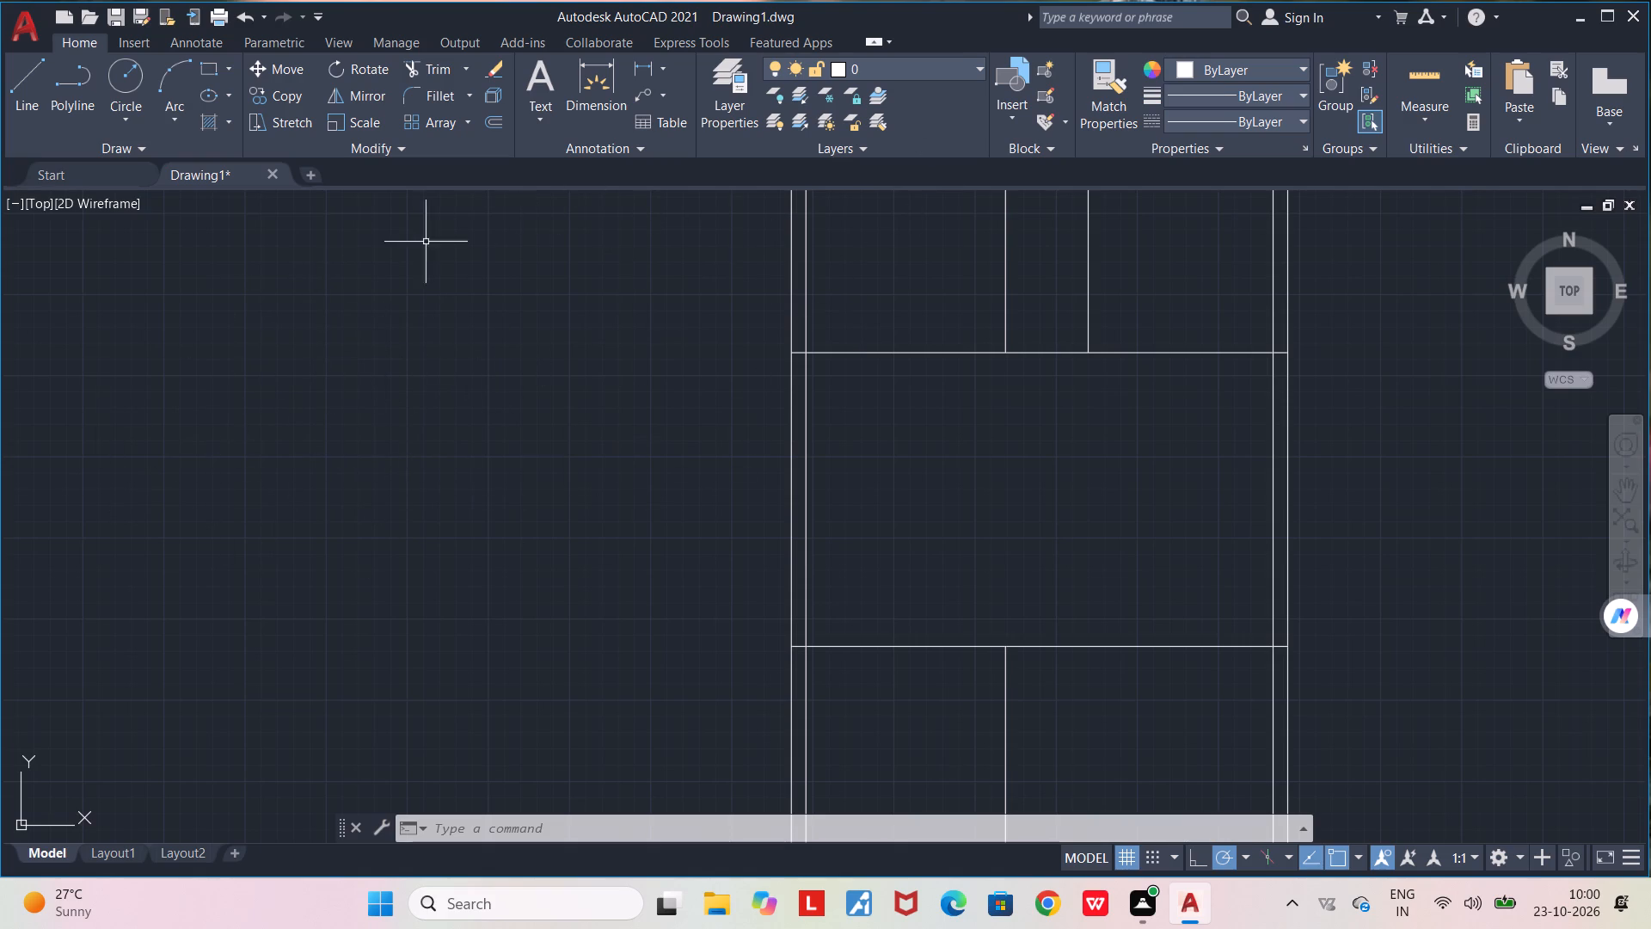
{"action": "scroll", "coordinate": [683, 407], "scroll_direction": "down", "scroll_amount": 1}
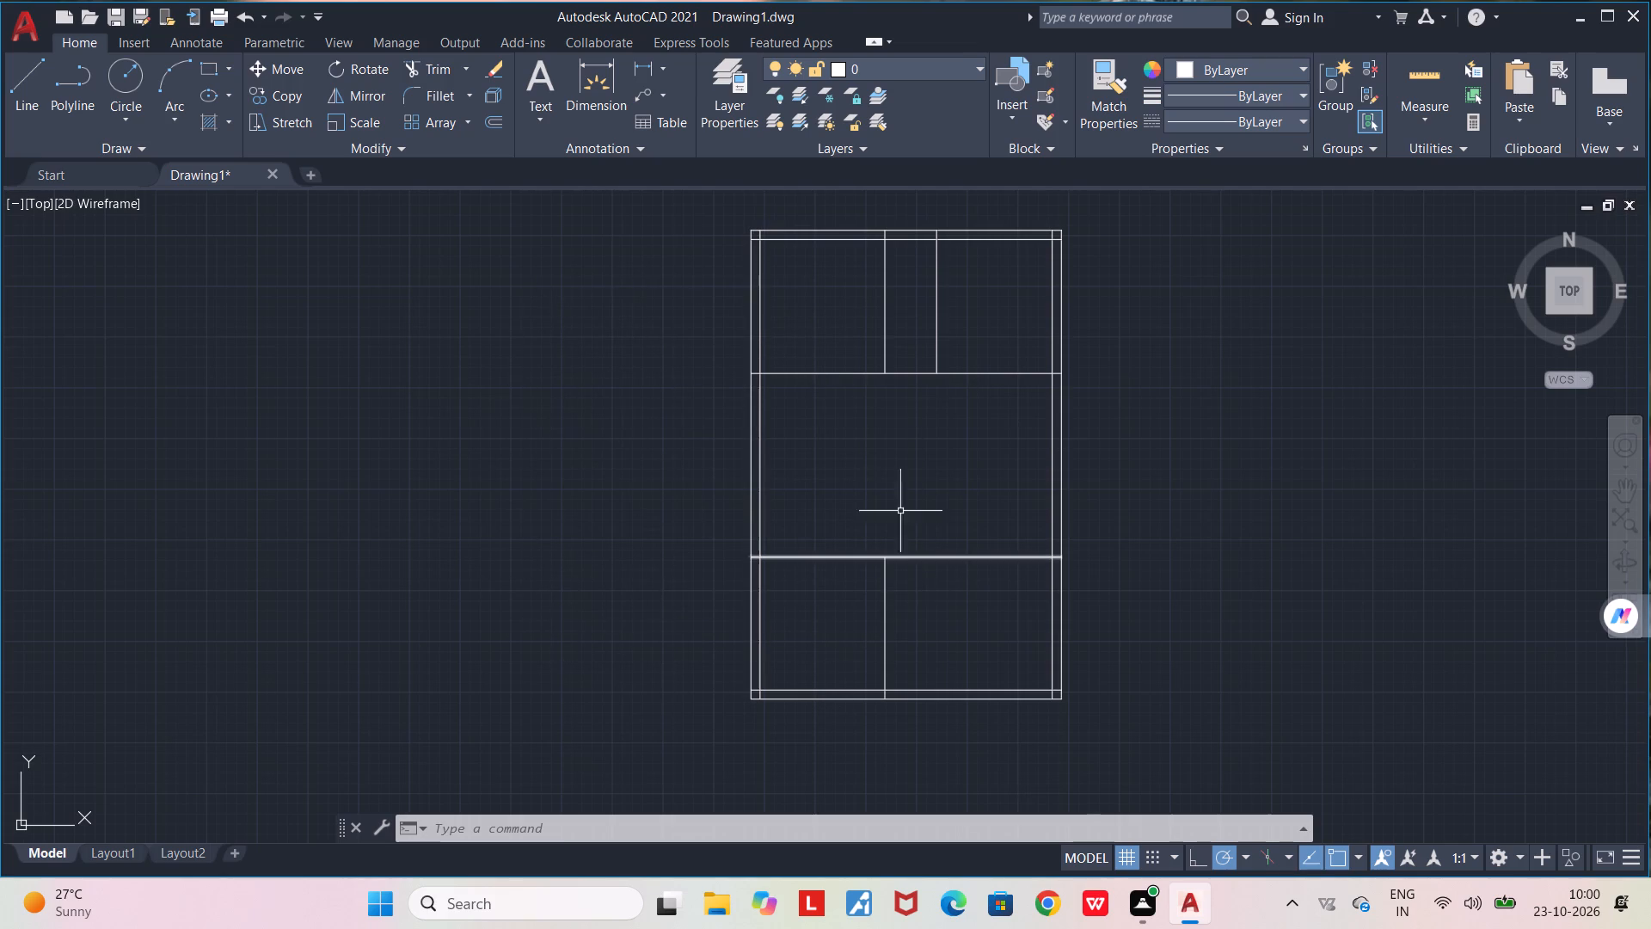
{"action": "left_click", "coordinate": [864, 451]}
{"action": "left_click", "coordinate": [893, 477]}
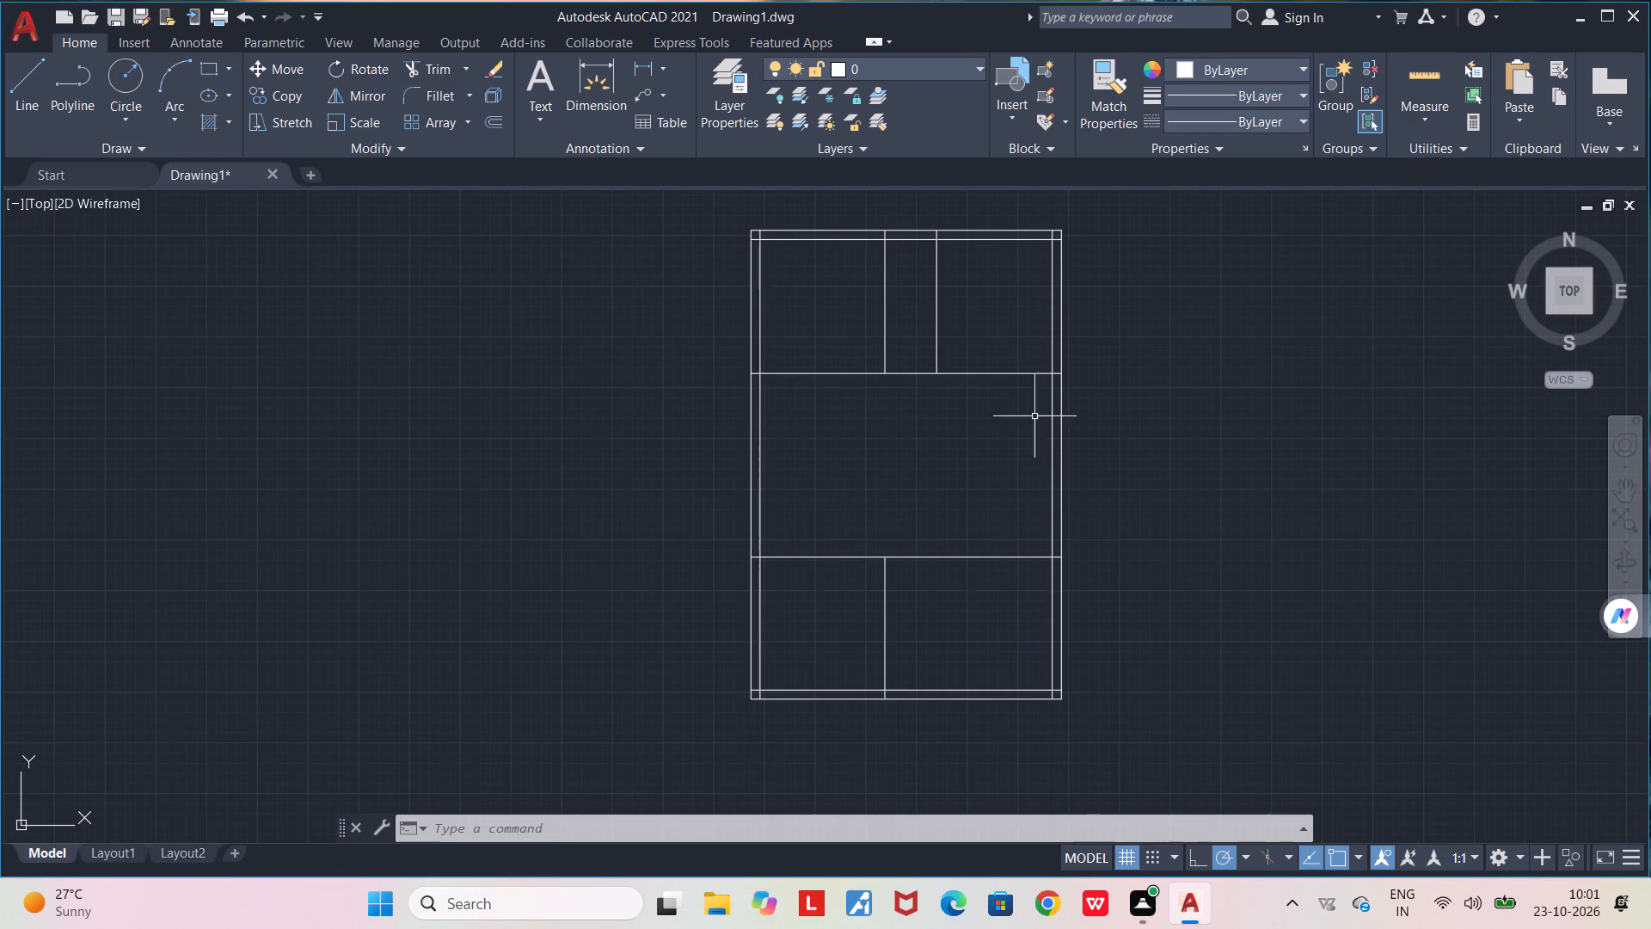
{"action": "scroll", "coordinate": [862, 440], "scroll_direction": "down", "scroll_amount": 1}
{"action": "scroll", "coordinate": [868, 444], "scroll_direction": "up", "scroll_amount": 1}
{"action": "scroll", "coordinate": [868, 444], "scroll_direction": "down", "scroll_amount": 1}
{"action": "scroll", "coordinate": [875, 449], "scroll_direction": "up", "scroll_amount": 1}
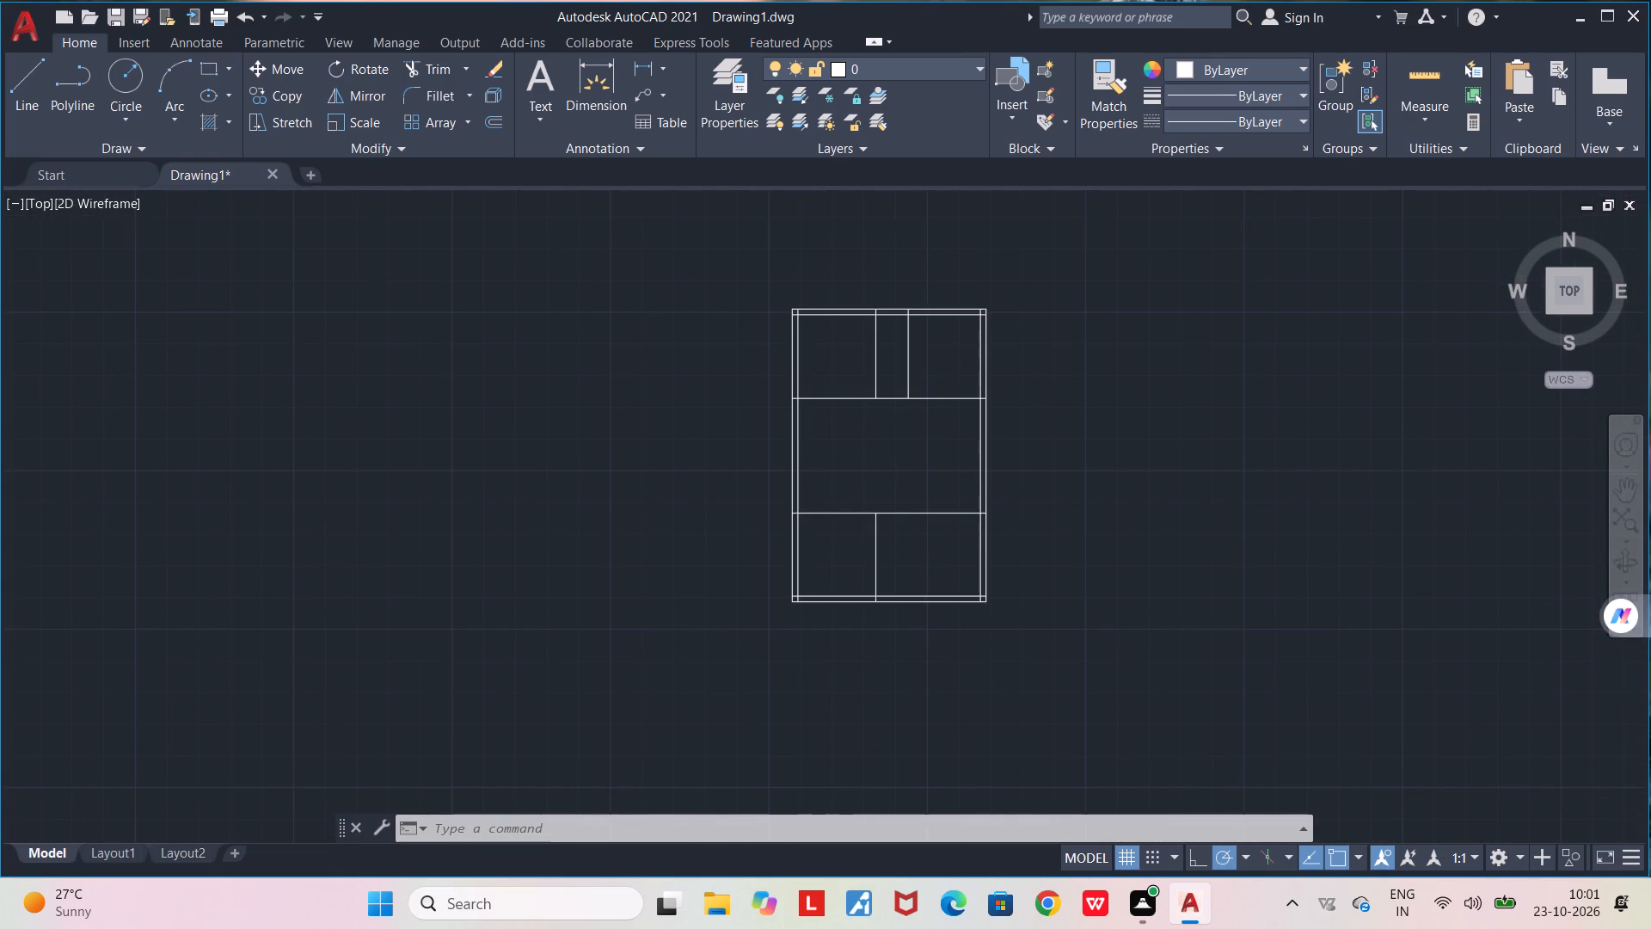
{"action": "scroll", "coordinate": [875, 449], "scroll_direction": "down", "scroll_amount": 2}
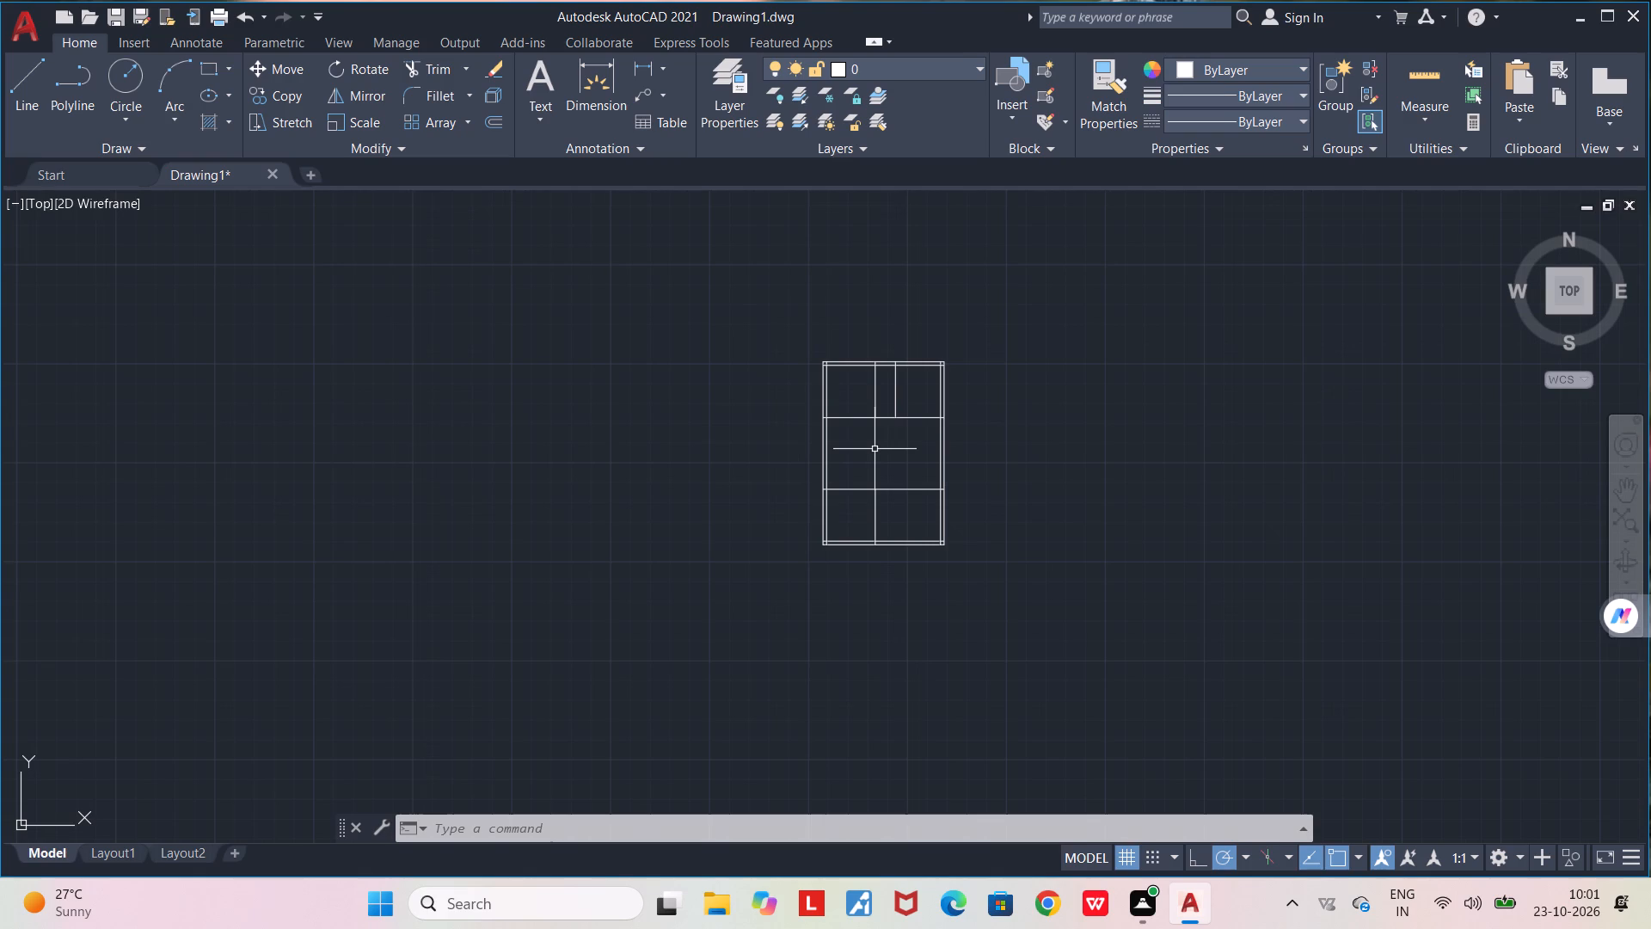
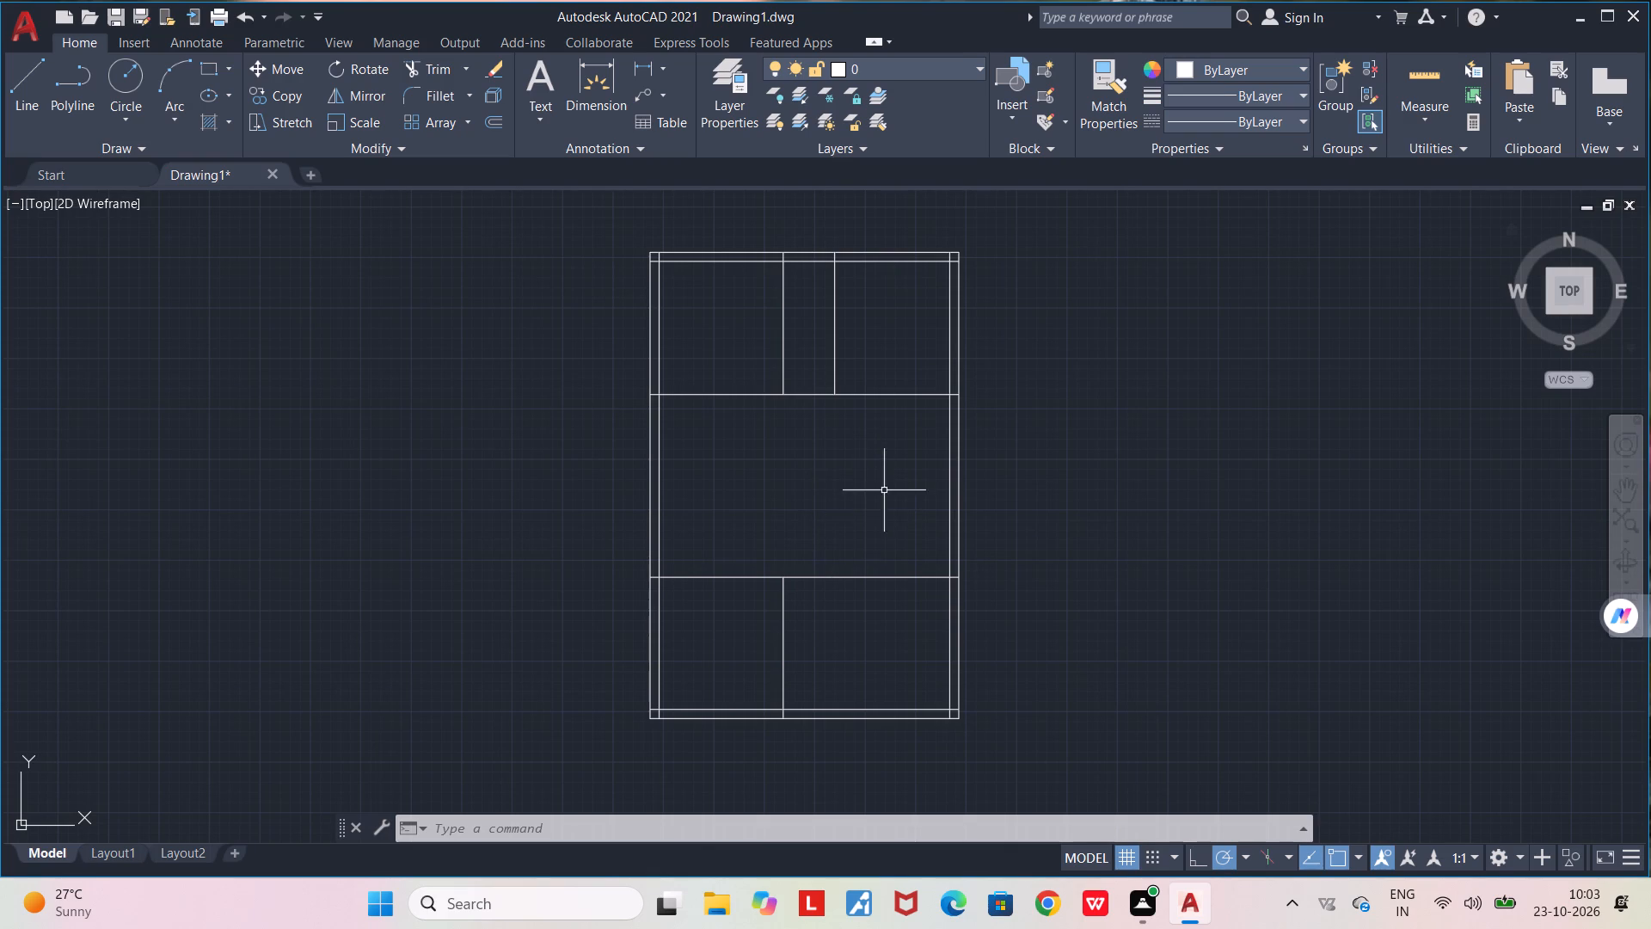
Offset the upper horizontal partition line 8'6" downward into the middle zone of the plan.
{"action": "scroll", "coordinate": [791, 492], "scroll_direction": "up", "scroll_amount": 1}
{"action": "middle_click_drag", "start_coordinate": [805, 473], "coordinate": [763, 492]}
{"action": "scroll", "coordinate": [763, 492], "scroll_direction": "down", "scroll_amount": 1}
{"action": "middle_click_drag", "start_coordinate": [777, 478], "coordinate": [775, 496]}
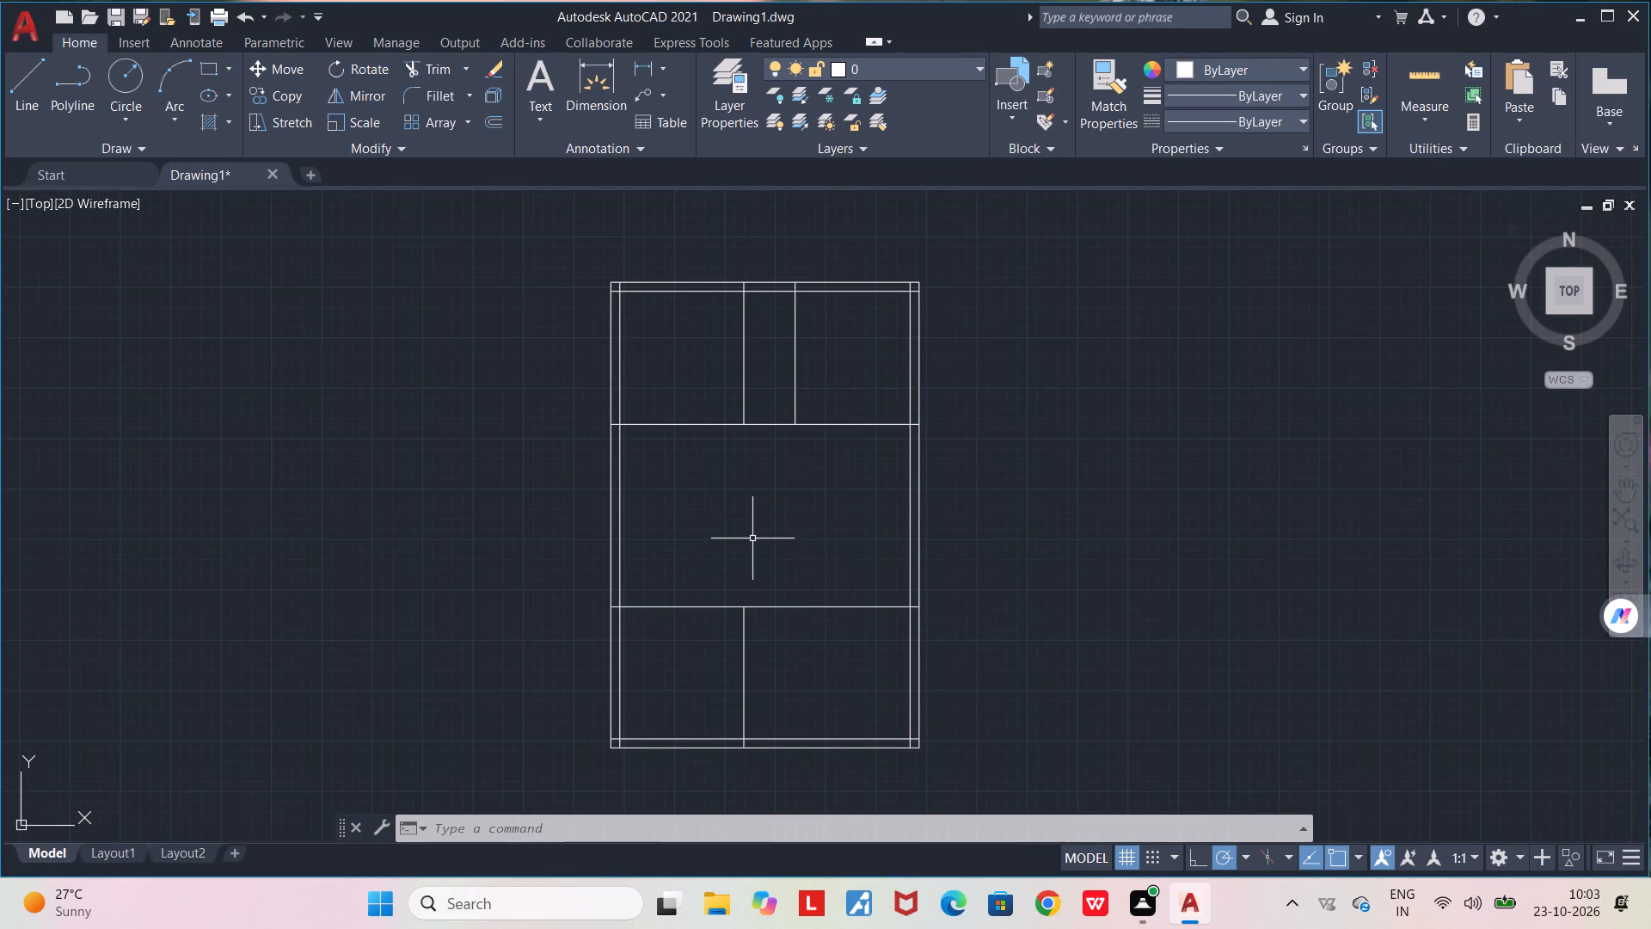
{"action": "middle_click_drag", "start_coordinate": [752, 538], "coordinate": [777, 529]}
{"action": "scroll", "coordinate": [777, 530], "scroll_direction": "up", "scroll_amount": 1}
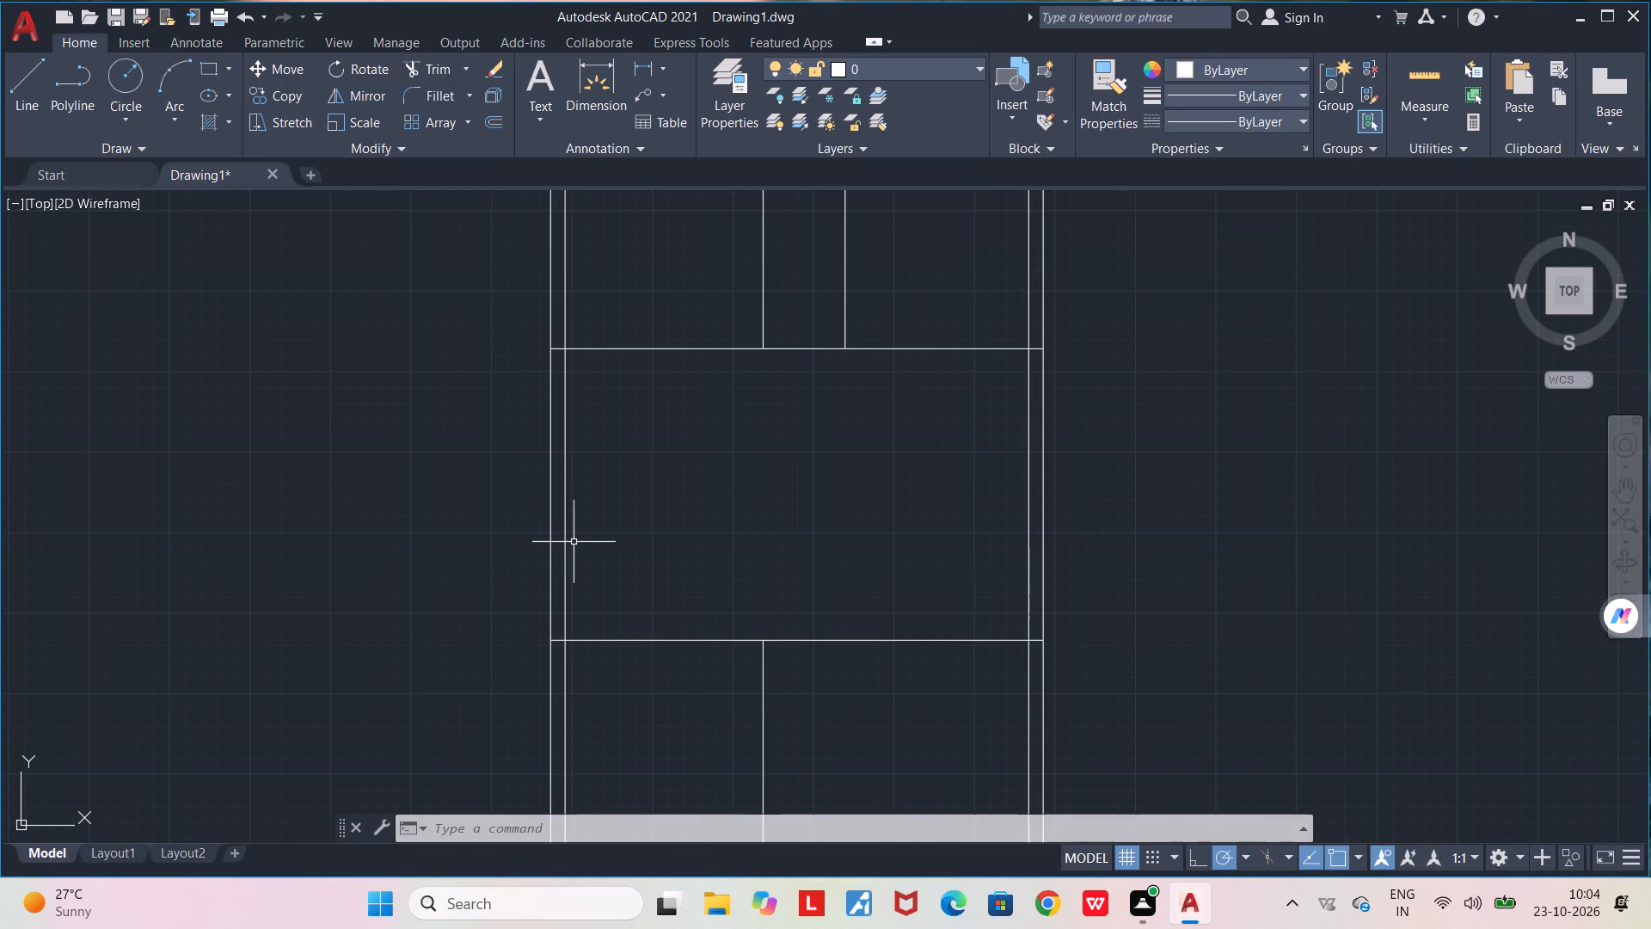
{"action": "key", "text": "o"}
{"action": "type", "text": "FF"}
{"action": "key", "text": "Return"}
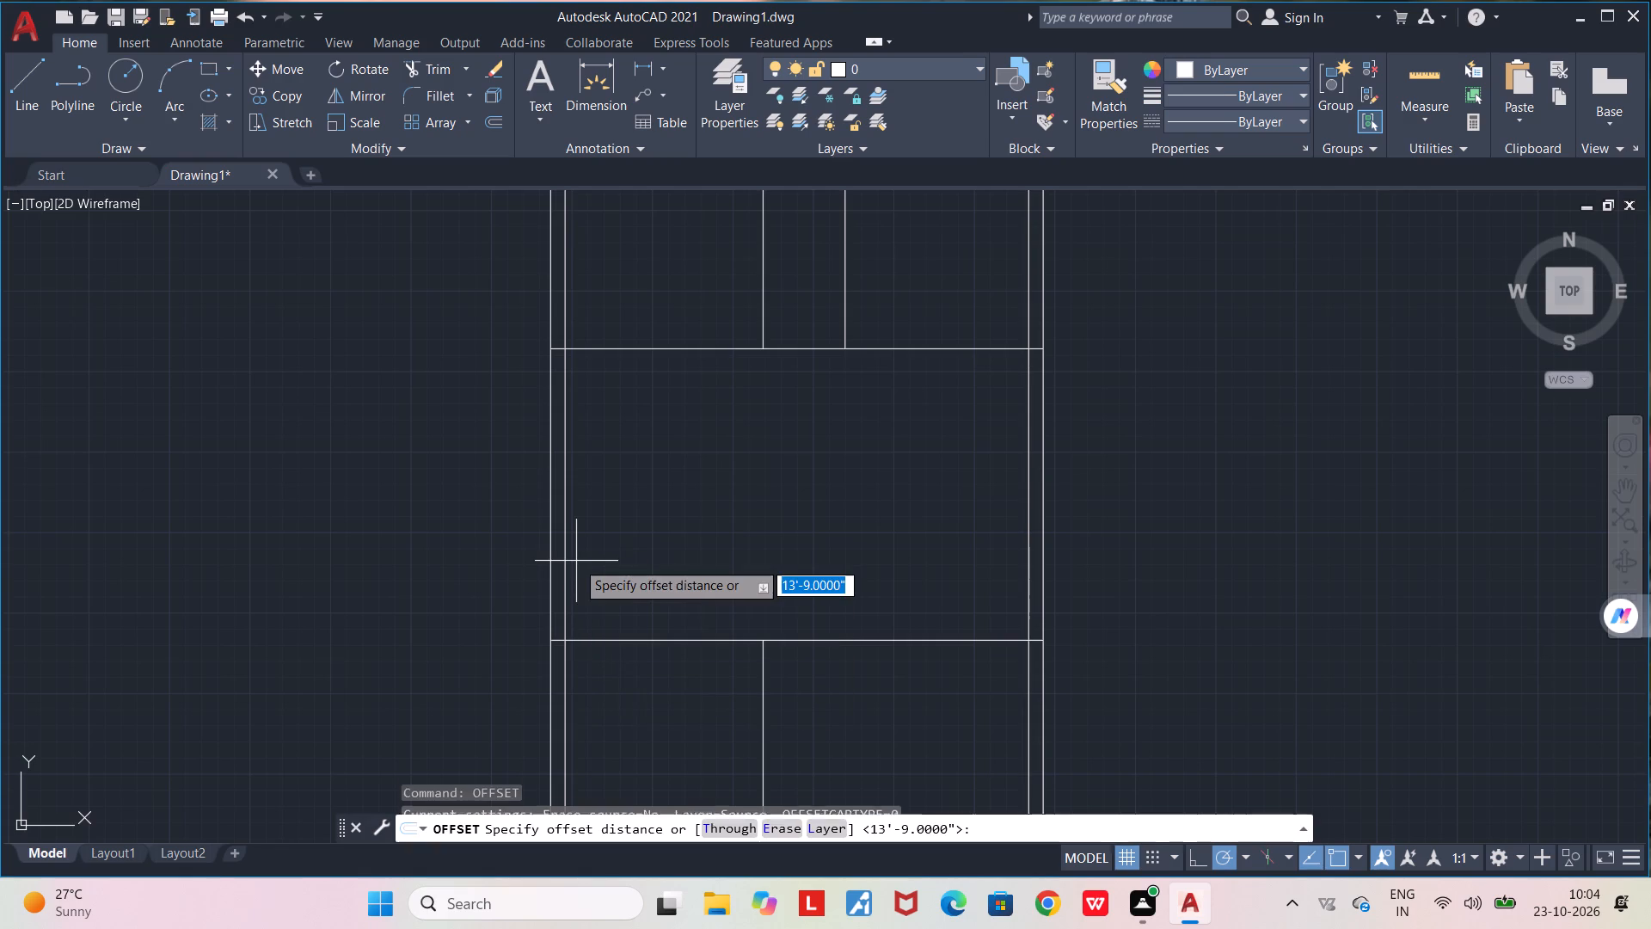
{"action": "left_click", "coordinate": [566, 526]}
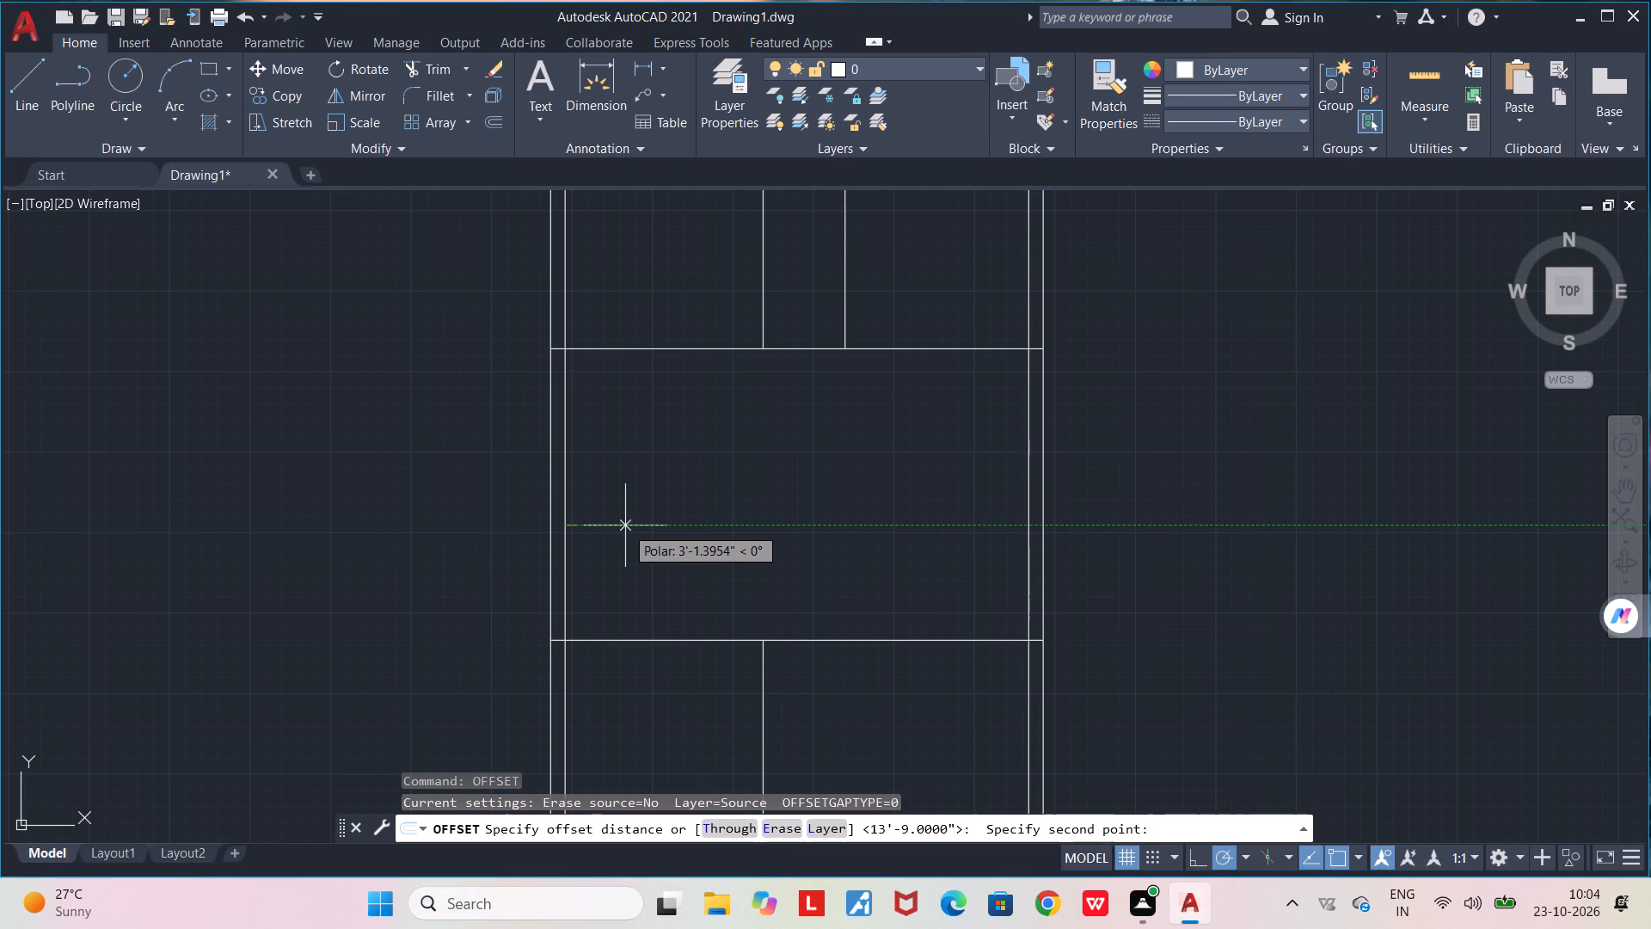
{"action": "type", "text": "8'"}
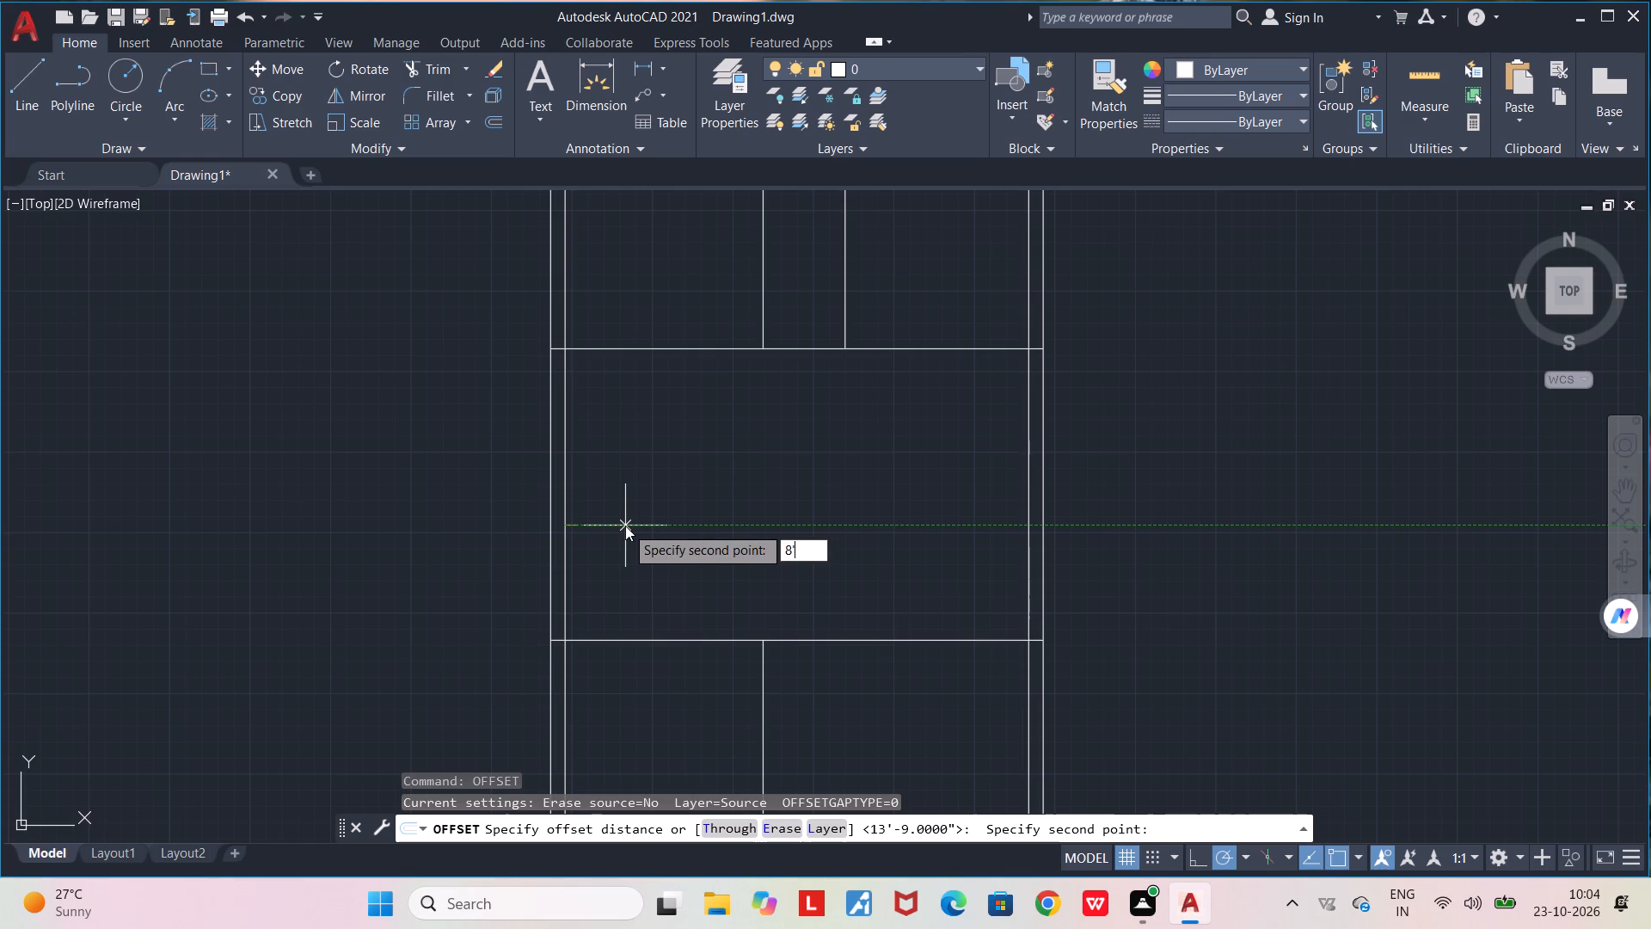
{"action": "type", "text": "6\""}
{"action": "key", "text": "Return"}
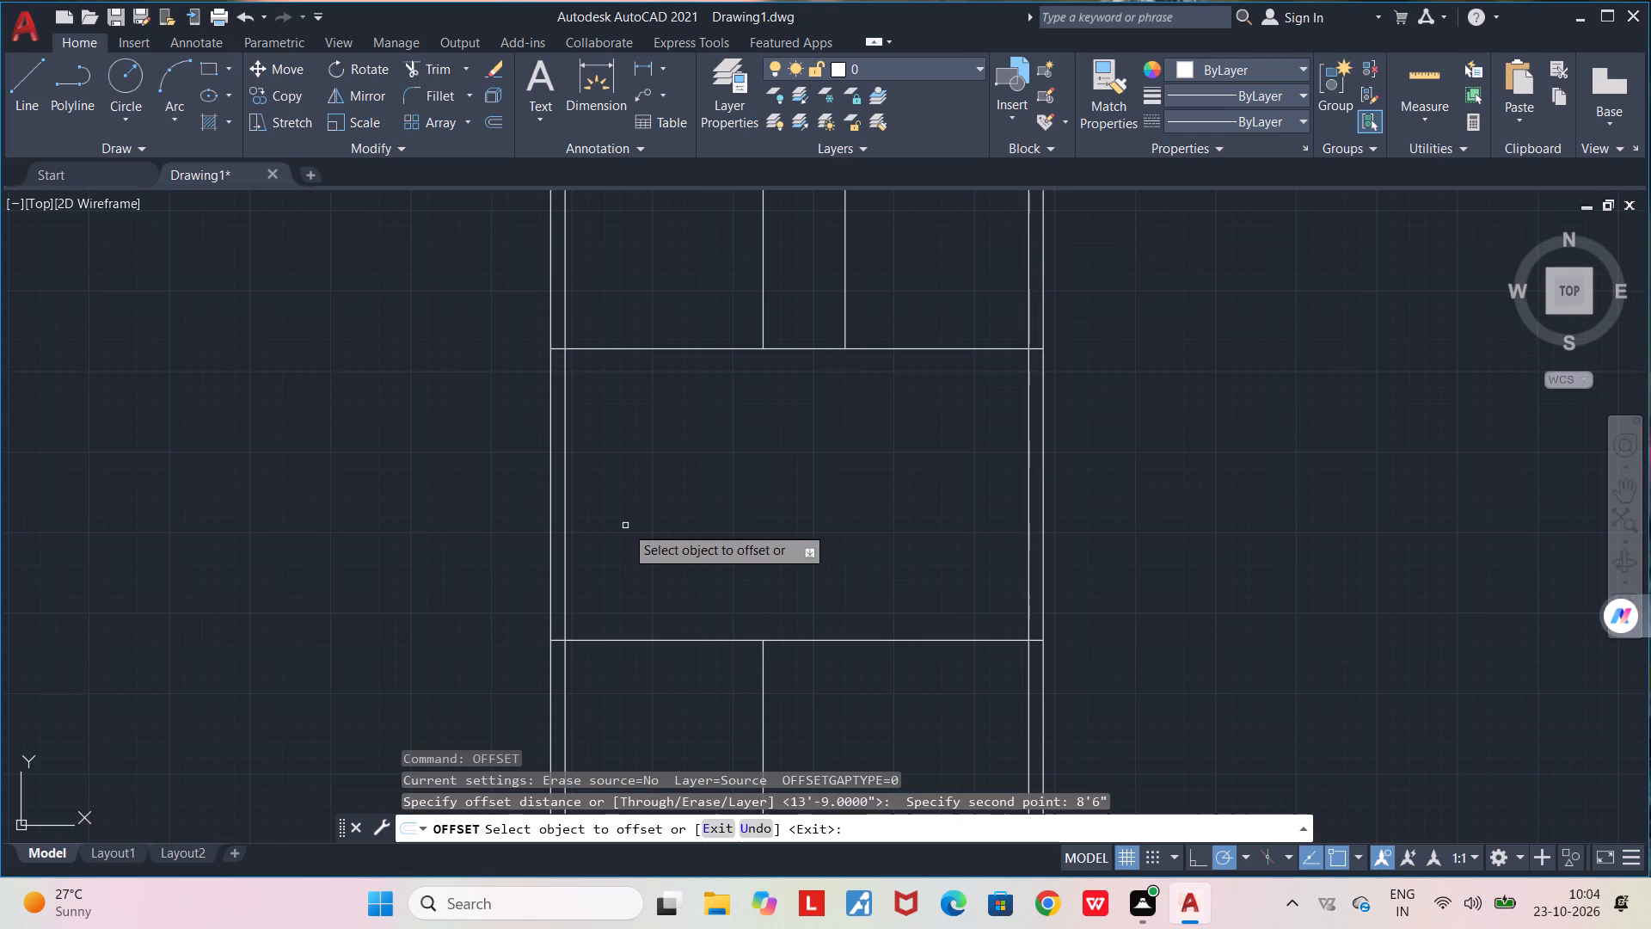
{"action": "left_click", "coordinate": [640, 348]}
{"action": "left_click", "coordinate": [650, 501]}
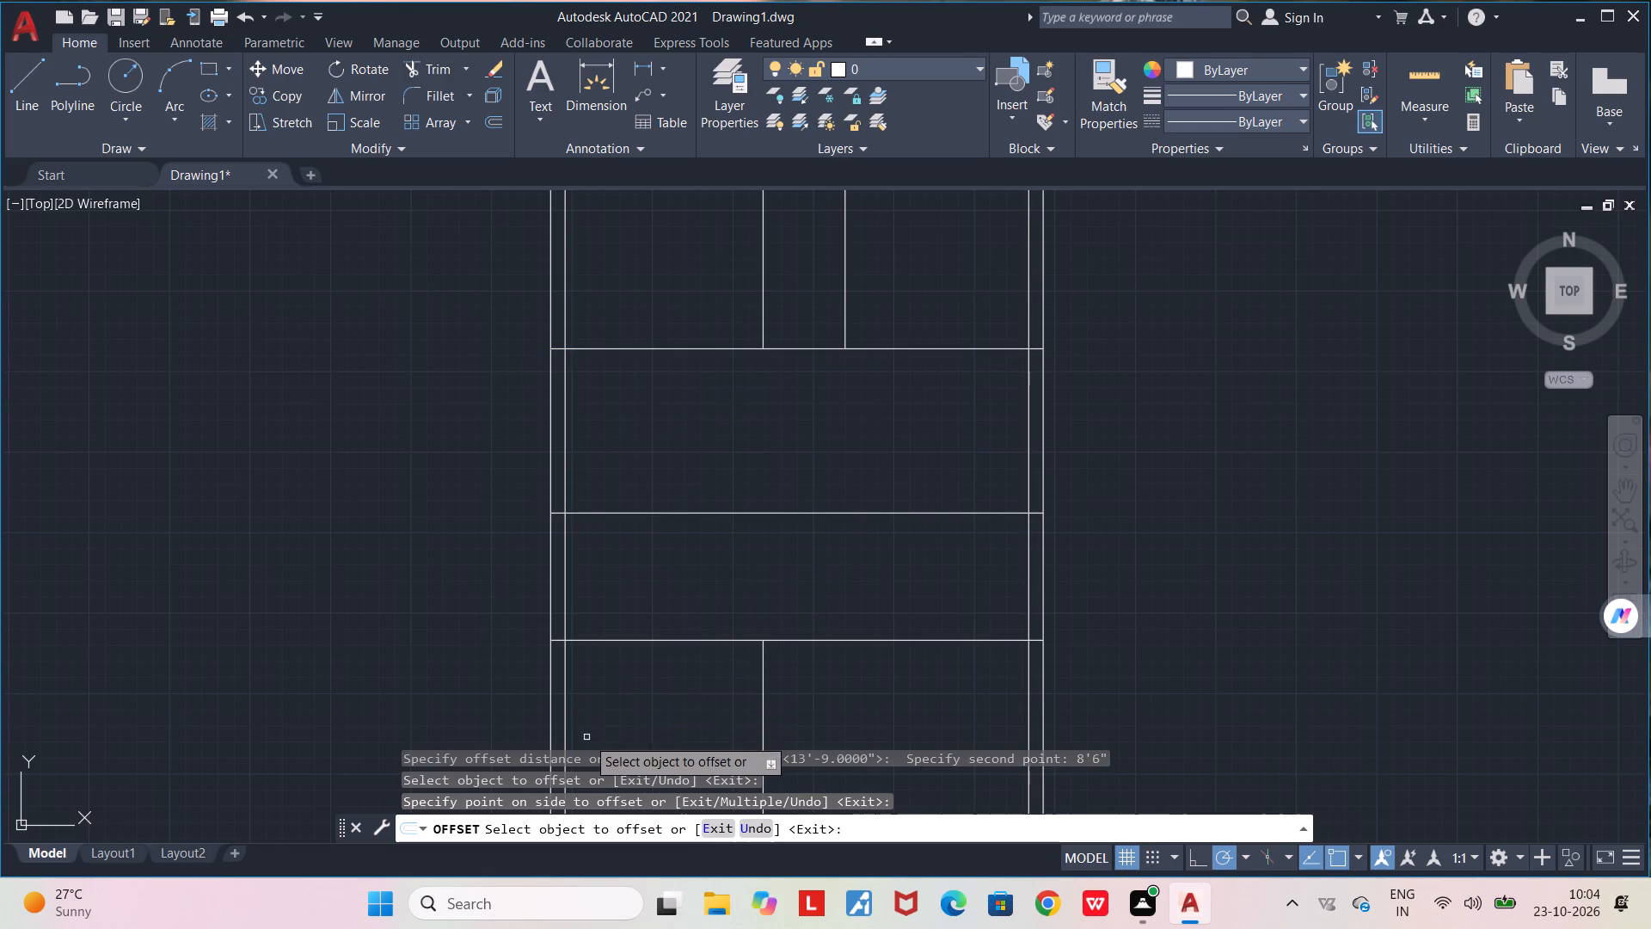
{"action": "key", "text": "space"}
Offset the left exterior wall's inner line 6'6" toward the interior of the plan.
{"action": "key", "text": "space"}
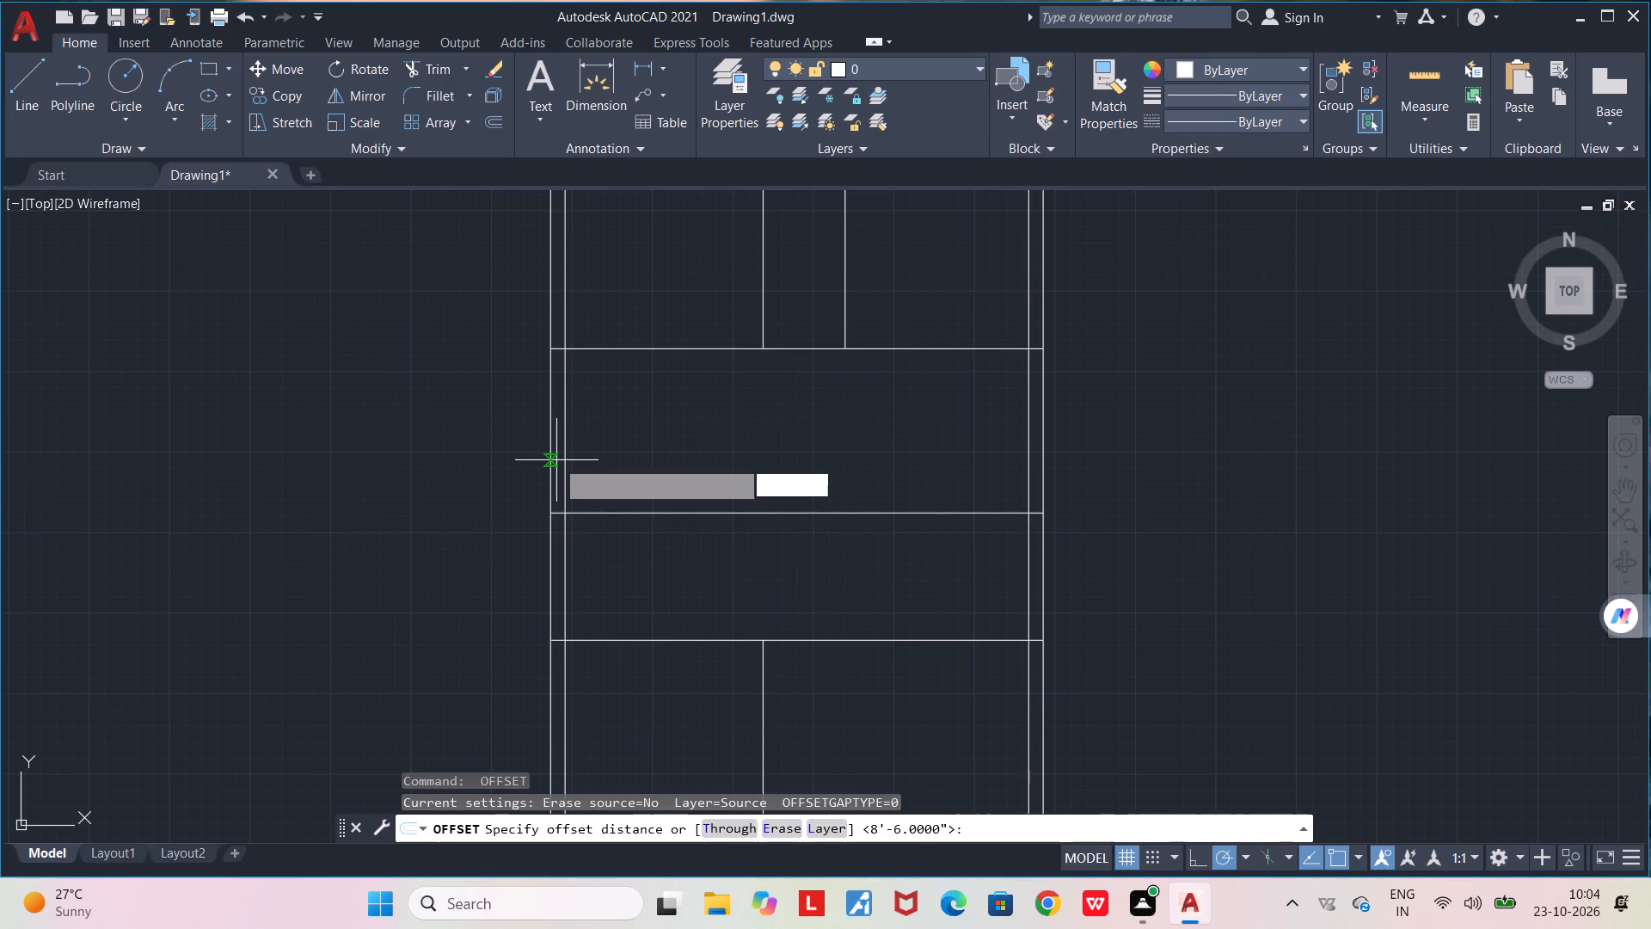
{"action": "left_click", "coordinate": [567, 428]}
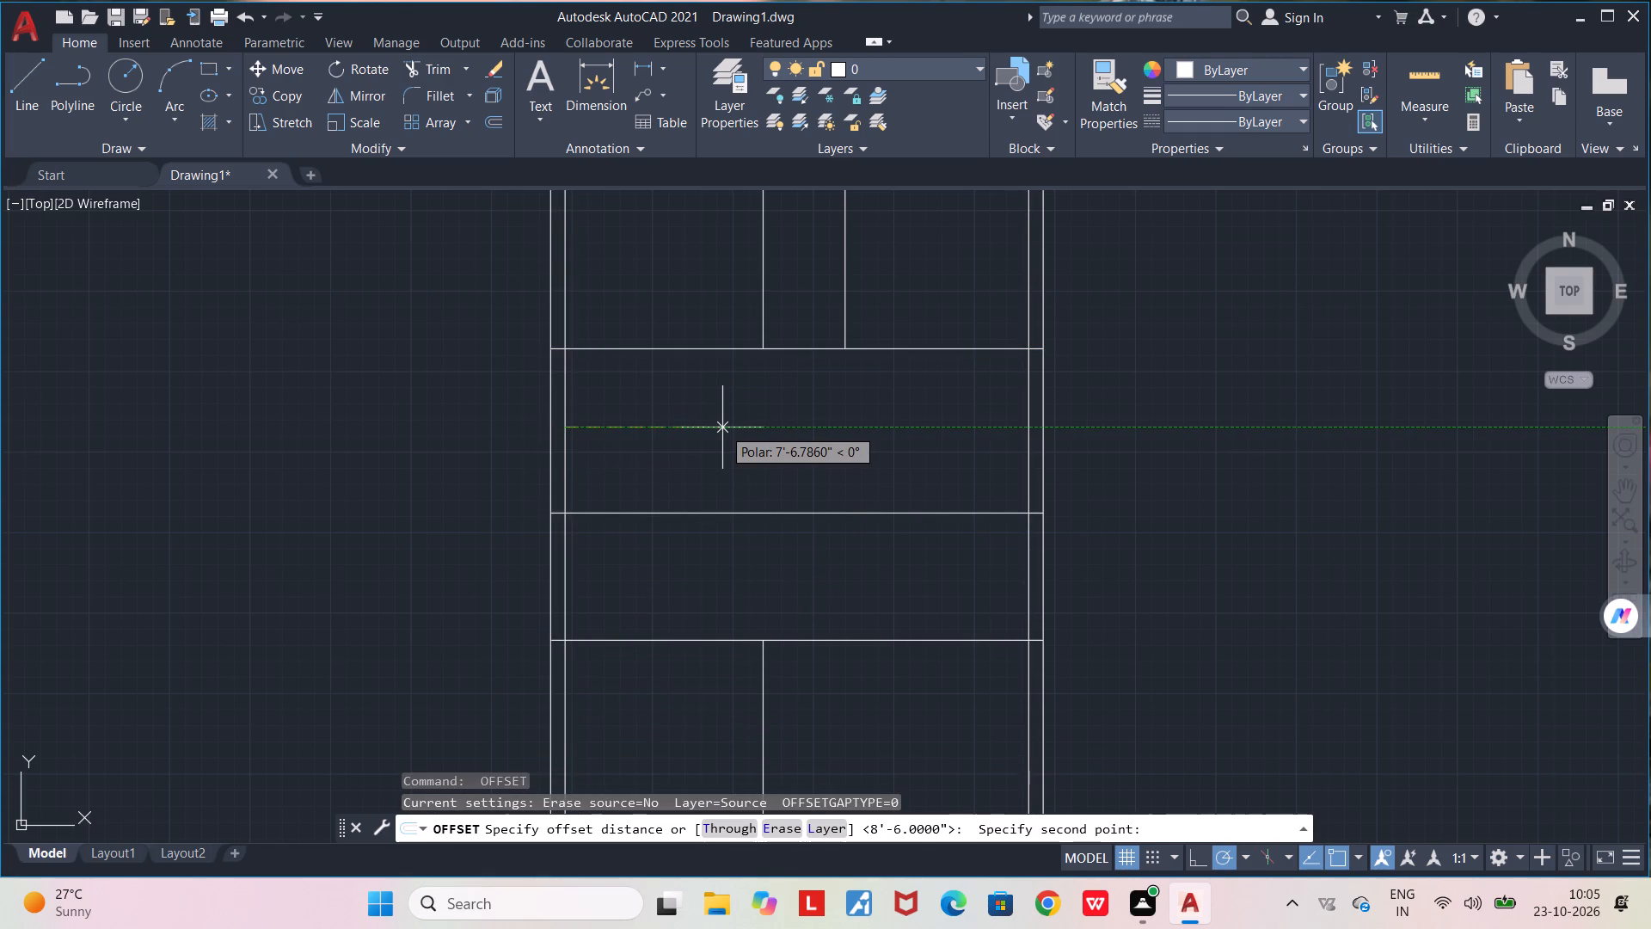
{"action": "type", "text": "6'6\""}
{"action": "key", "text": "Return"}
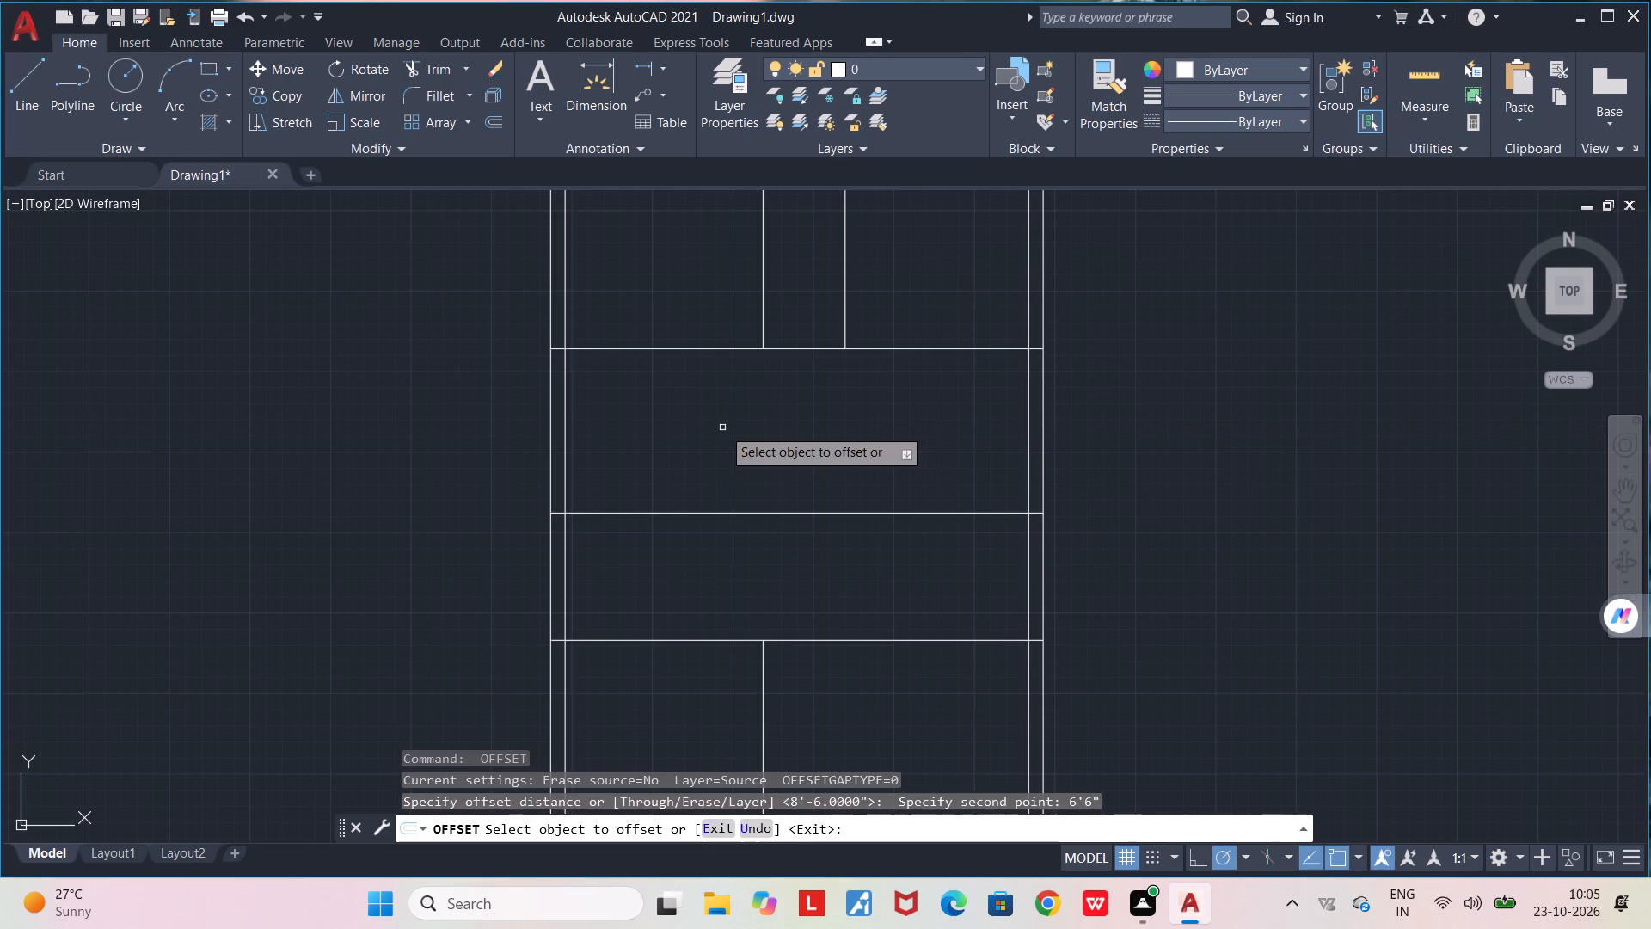
{"action": "left_click", "coordinate": [564, 441]}
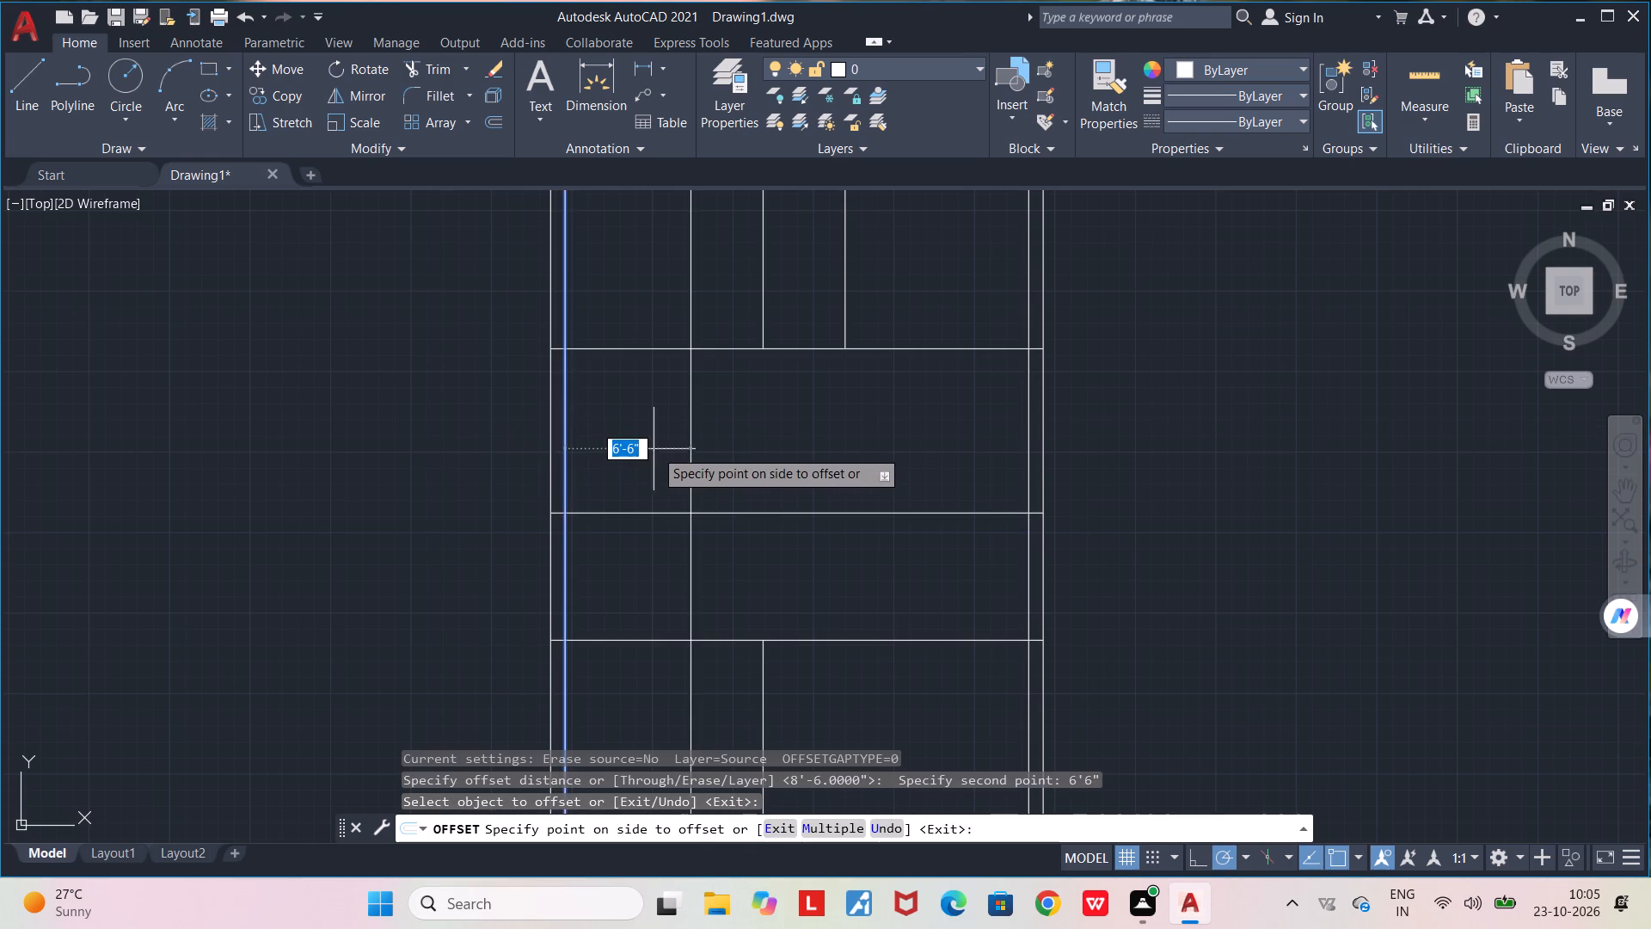
{"action": "left_click", "coordinate": [660, 451]}
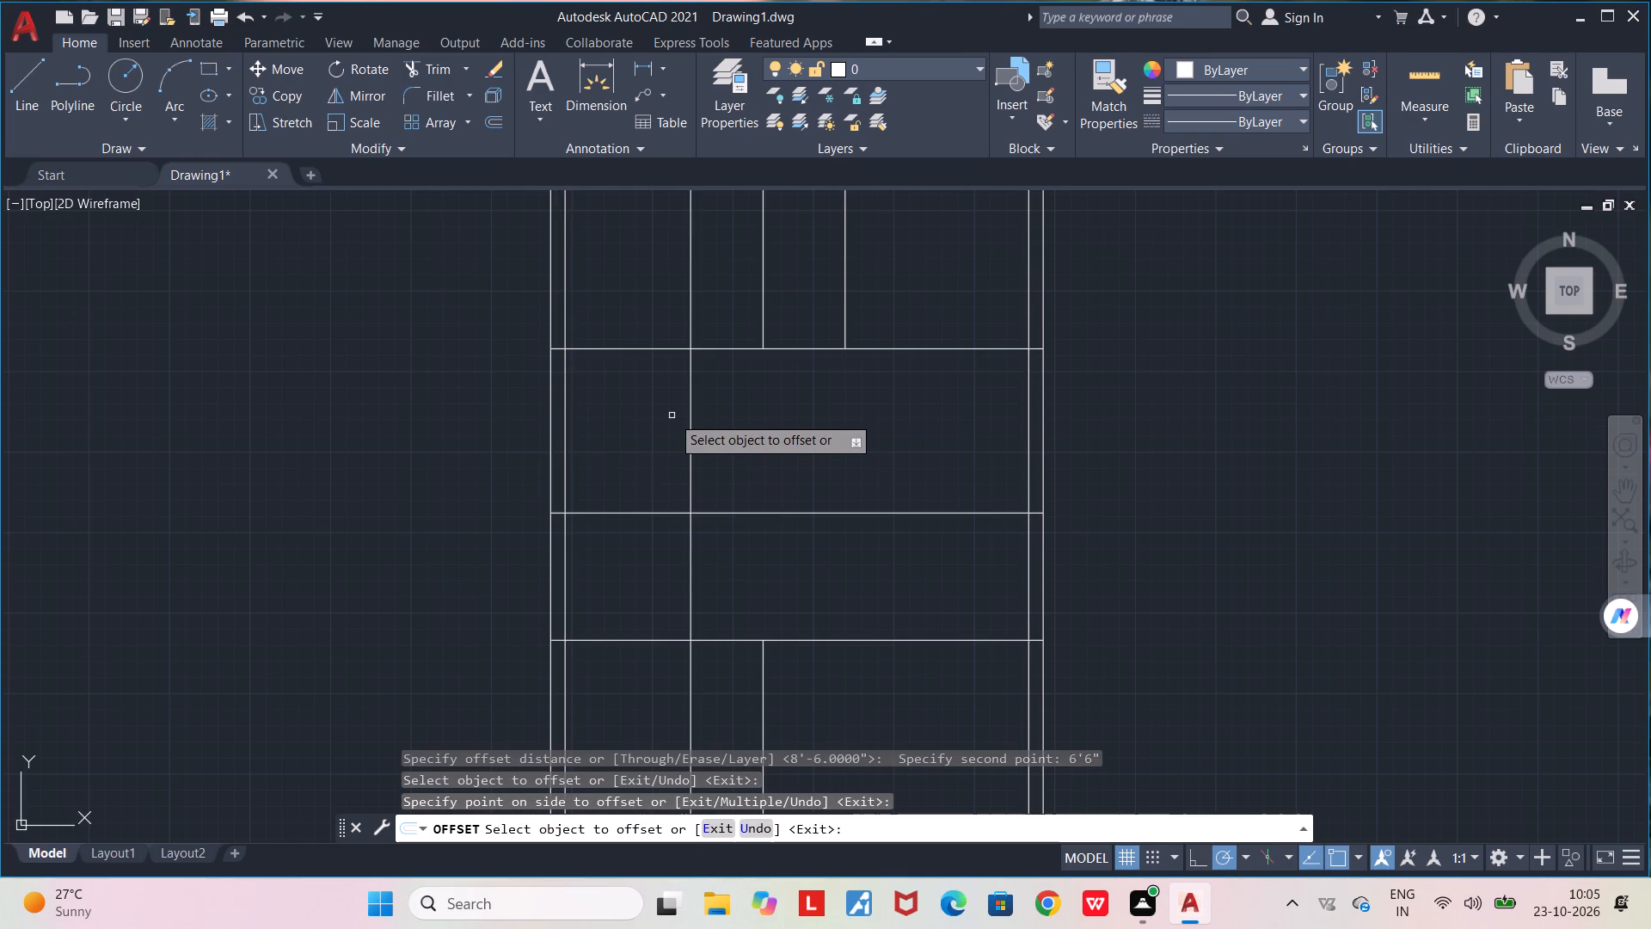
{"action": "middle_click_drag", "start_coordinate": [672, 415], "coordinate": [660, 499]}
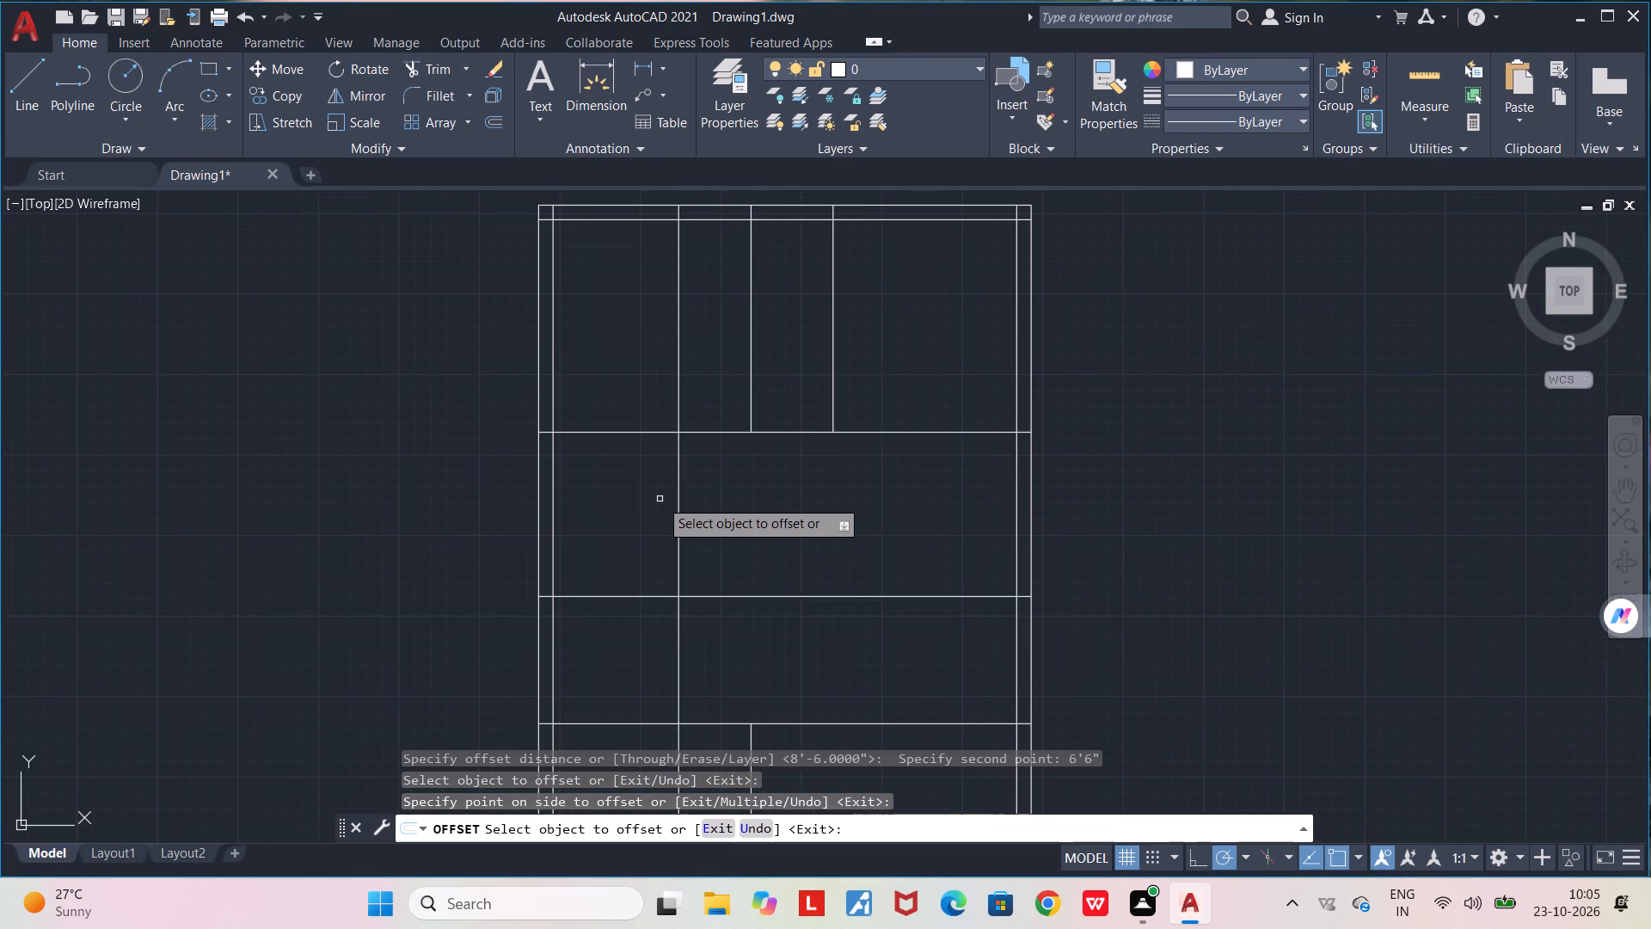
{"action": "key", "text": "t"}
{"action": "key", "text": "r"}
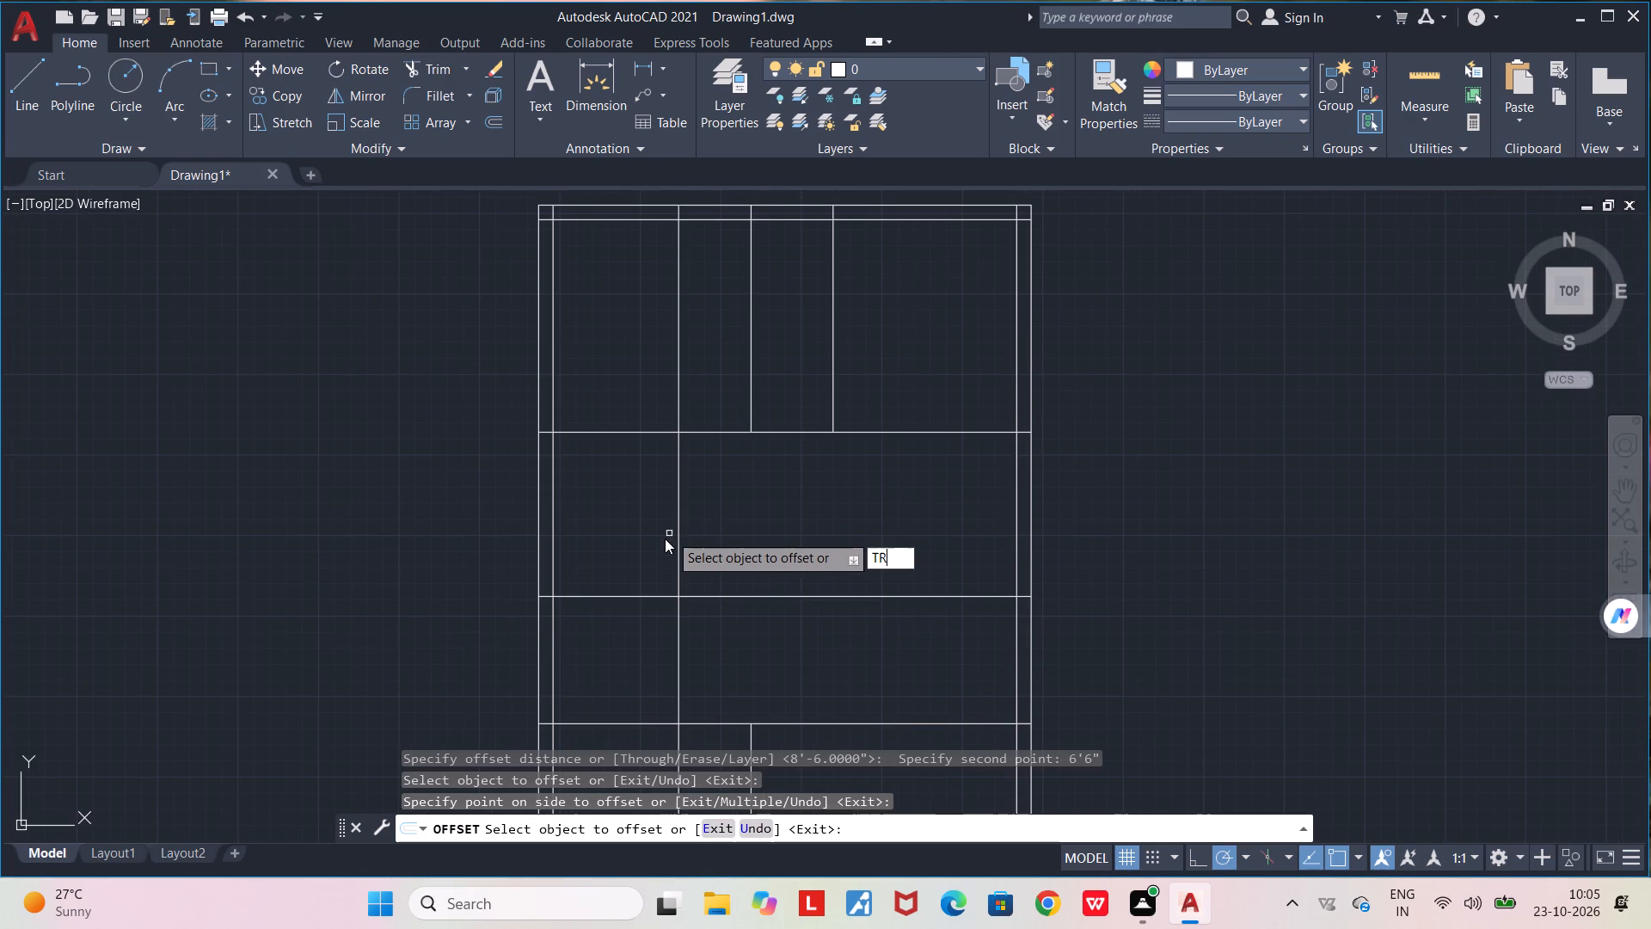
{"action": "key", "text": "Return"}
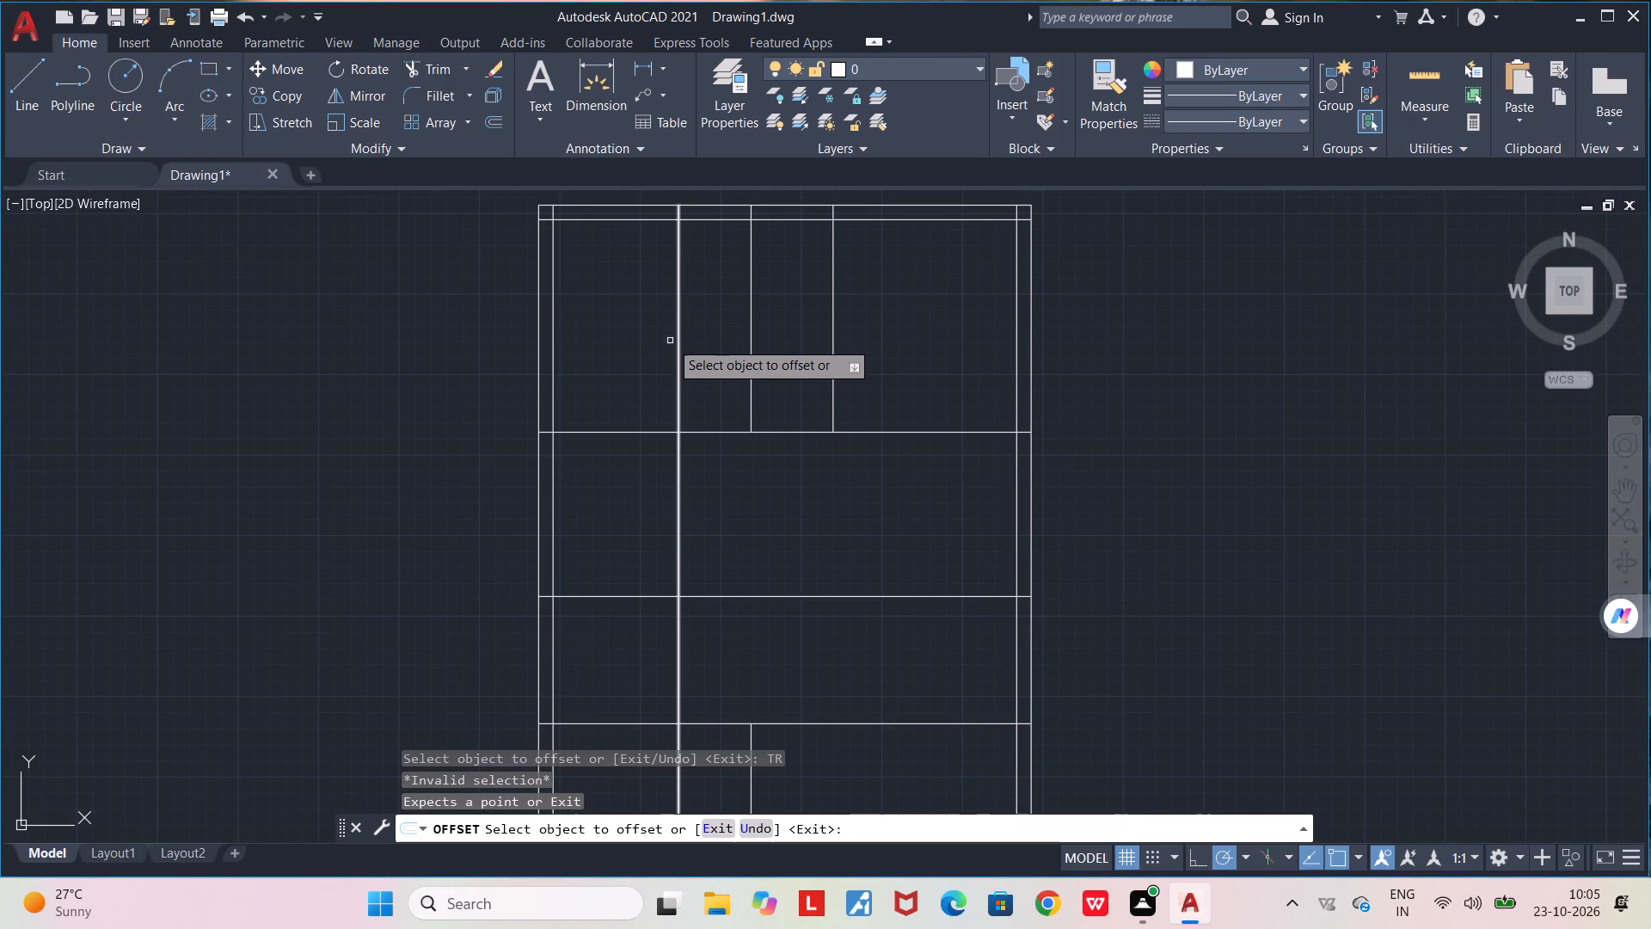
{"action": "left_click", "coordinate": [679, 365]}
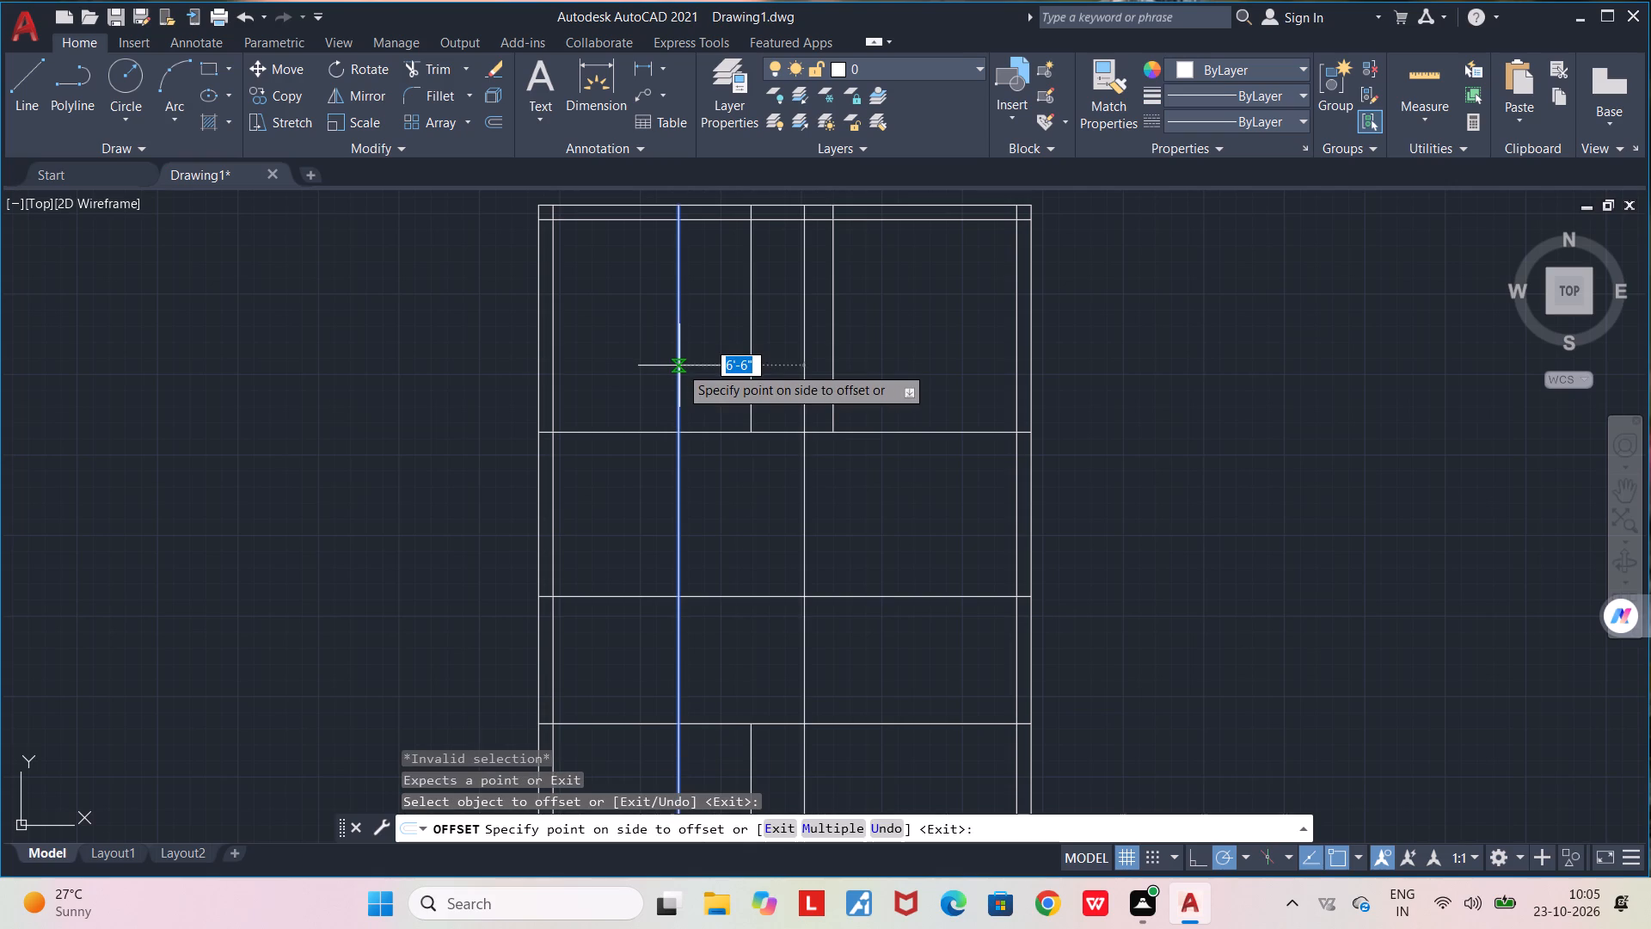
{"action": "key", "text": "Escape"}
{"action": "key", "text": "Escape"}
Trim the new vertical line, including its wall stubs, to leave only the part between the upper partition and the horizontal line below it.
{"action": "type", "text": "TR"}
{"action": "key", "text": "Return"}
{"action": "left_click", "coordinate": [678, 364]}
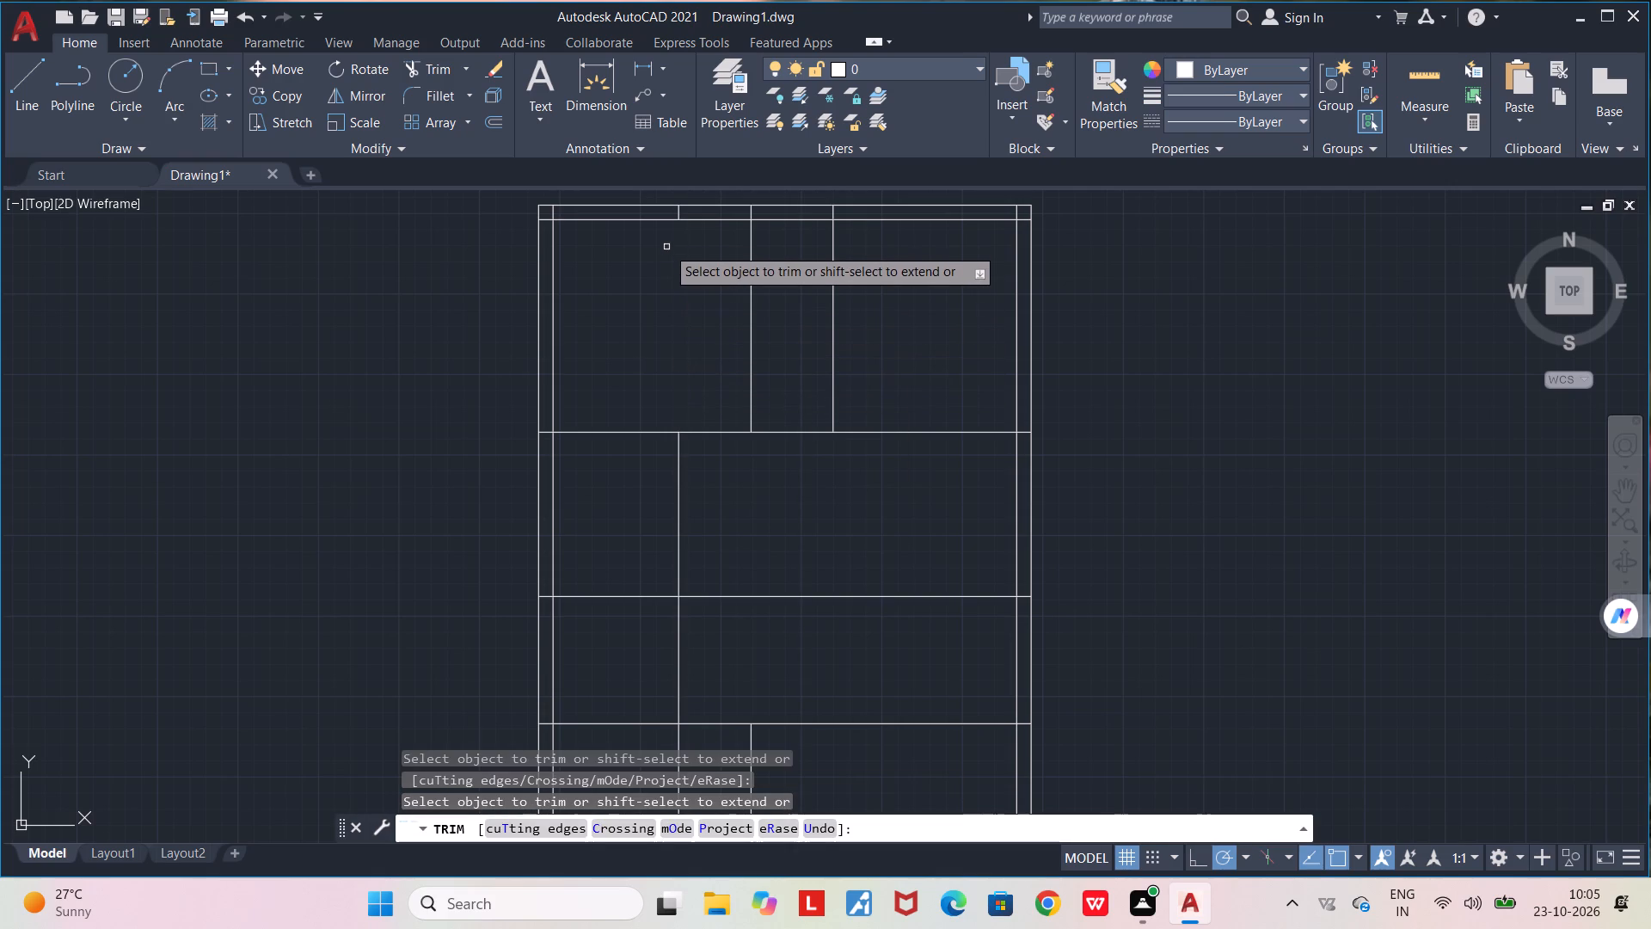
{"action": "left_click", "coordinate": [678, 214]}
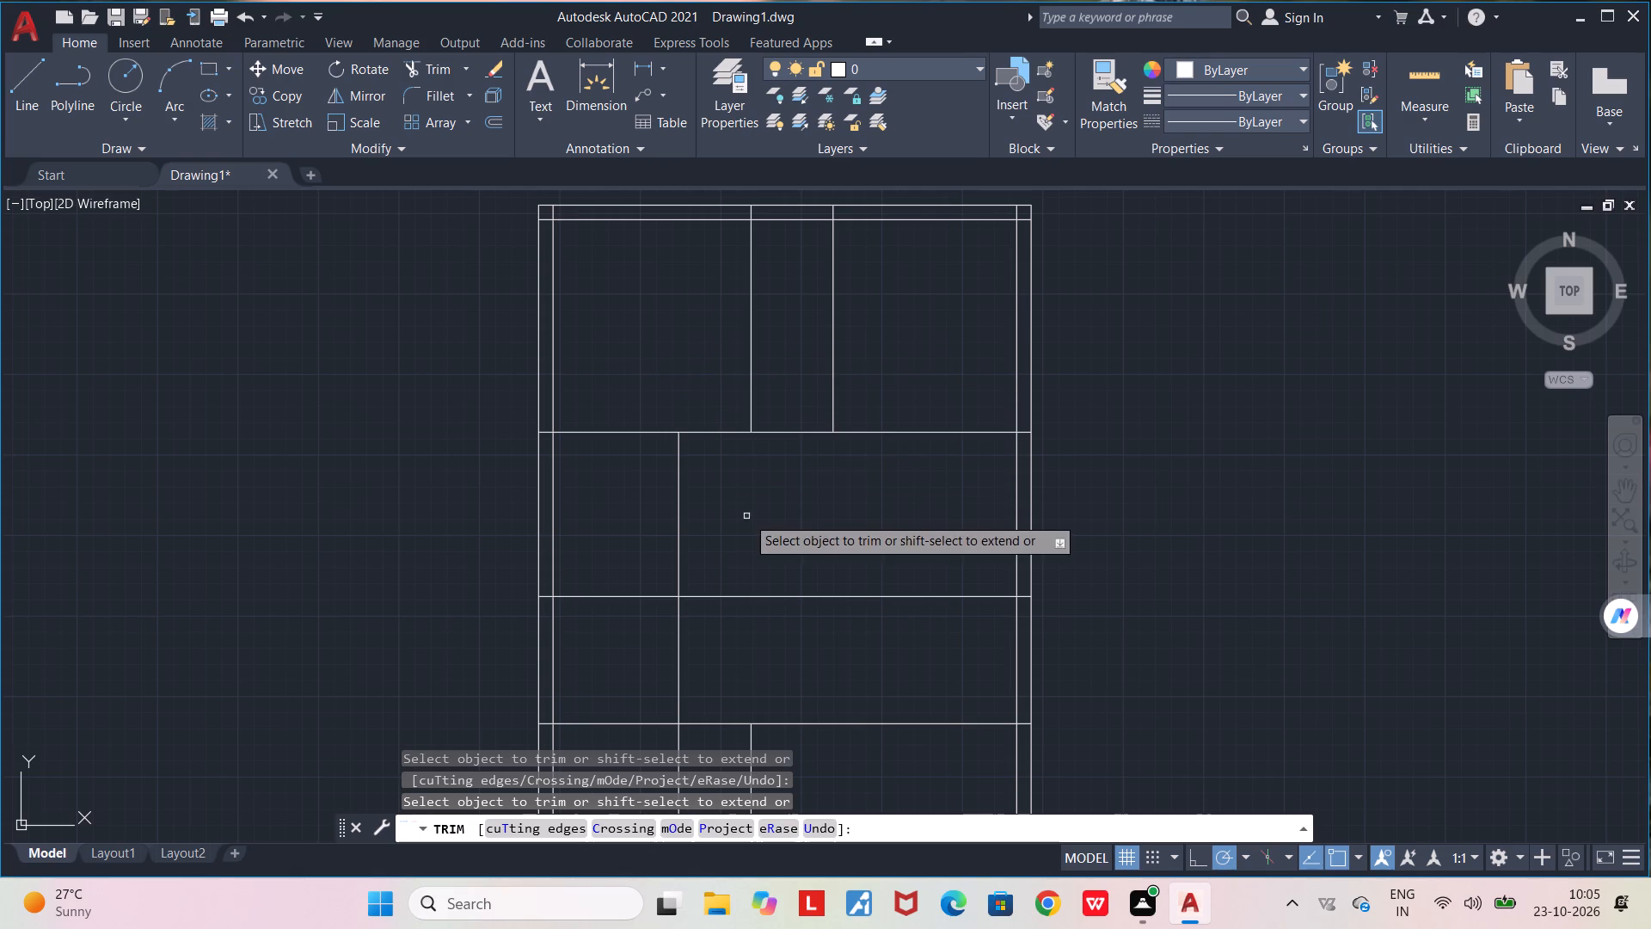
{"action": "middle_click_drag", "start_coordinate": [752, 520], "coordinate": [1093, 543]}
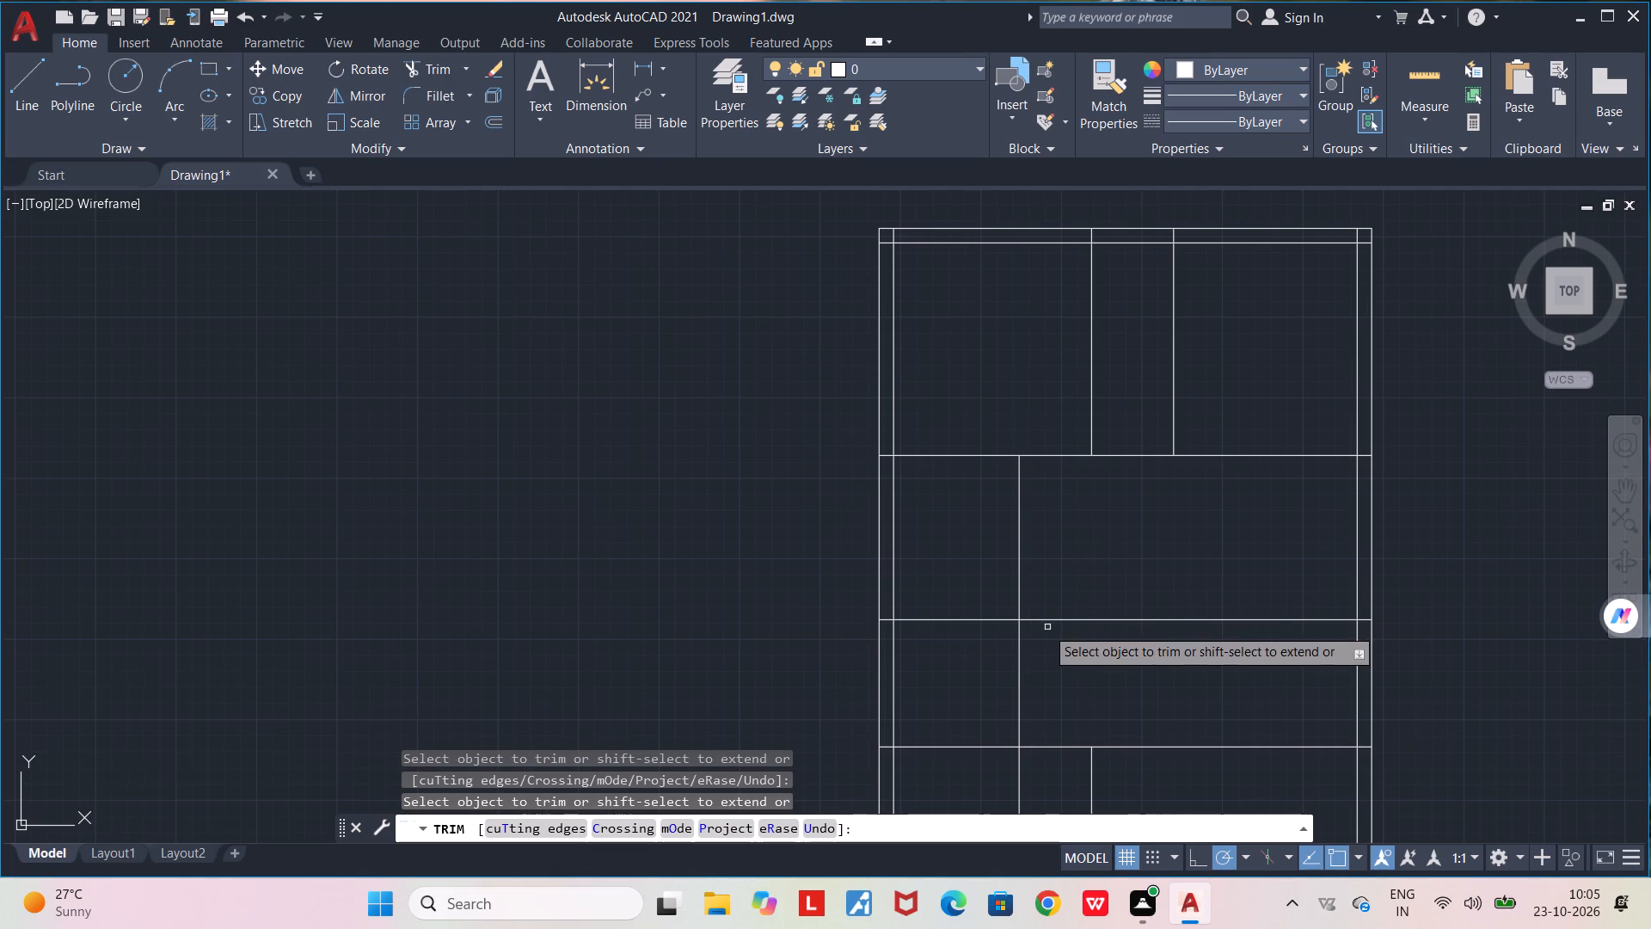
{"action": "left_click", "coordinate": [1020, 662]}
{"action": "middle_click_drag", "start_coordinate": [1028, 695], "coordinate": [842, 494]}
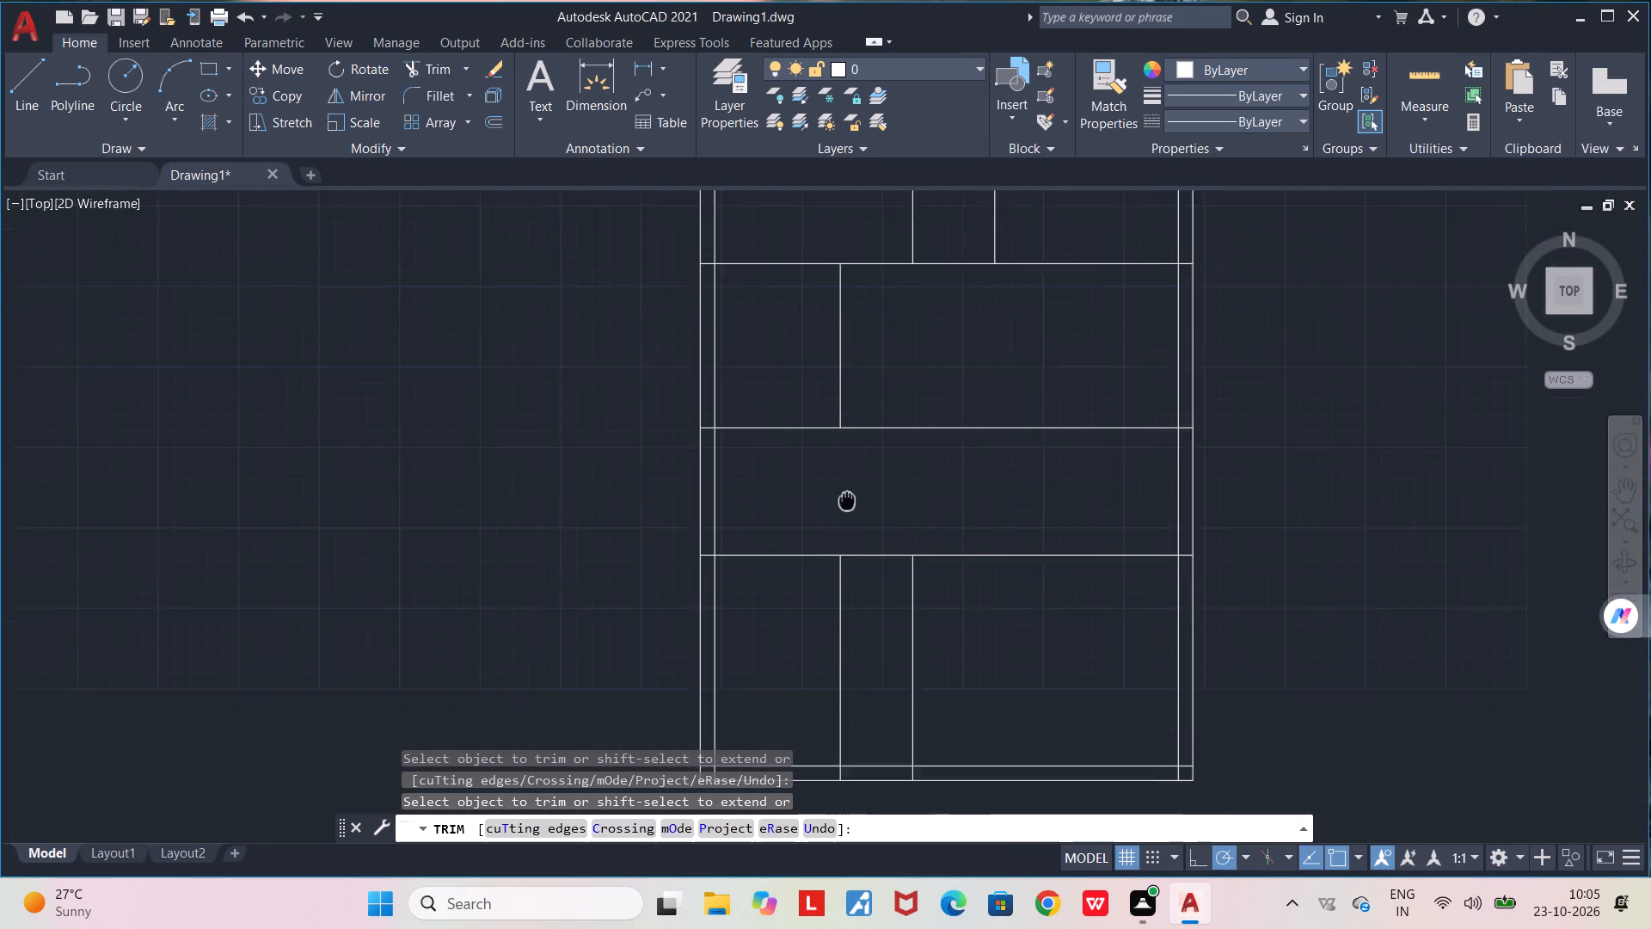
{"action": "middle_click_drag", "start_coordinate": [842, 494], "coordinate": [833, 481]}
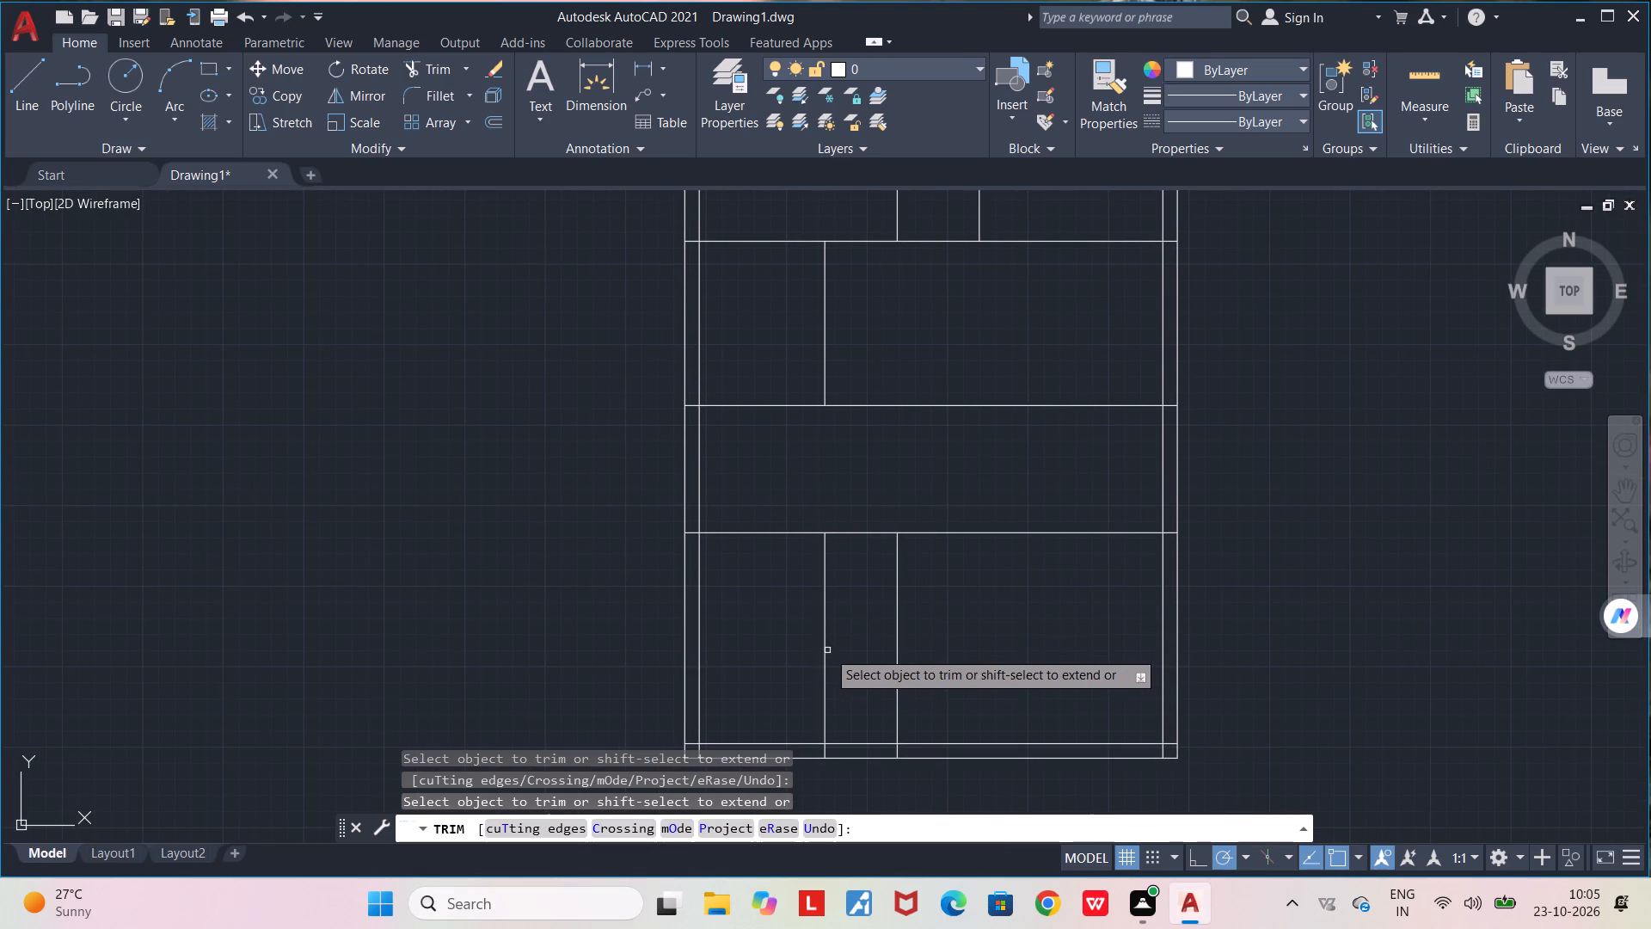
{"action": "left_click", "coordinate": [825, 649]}
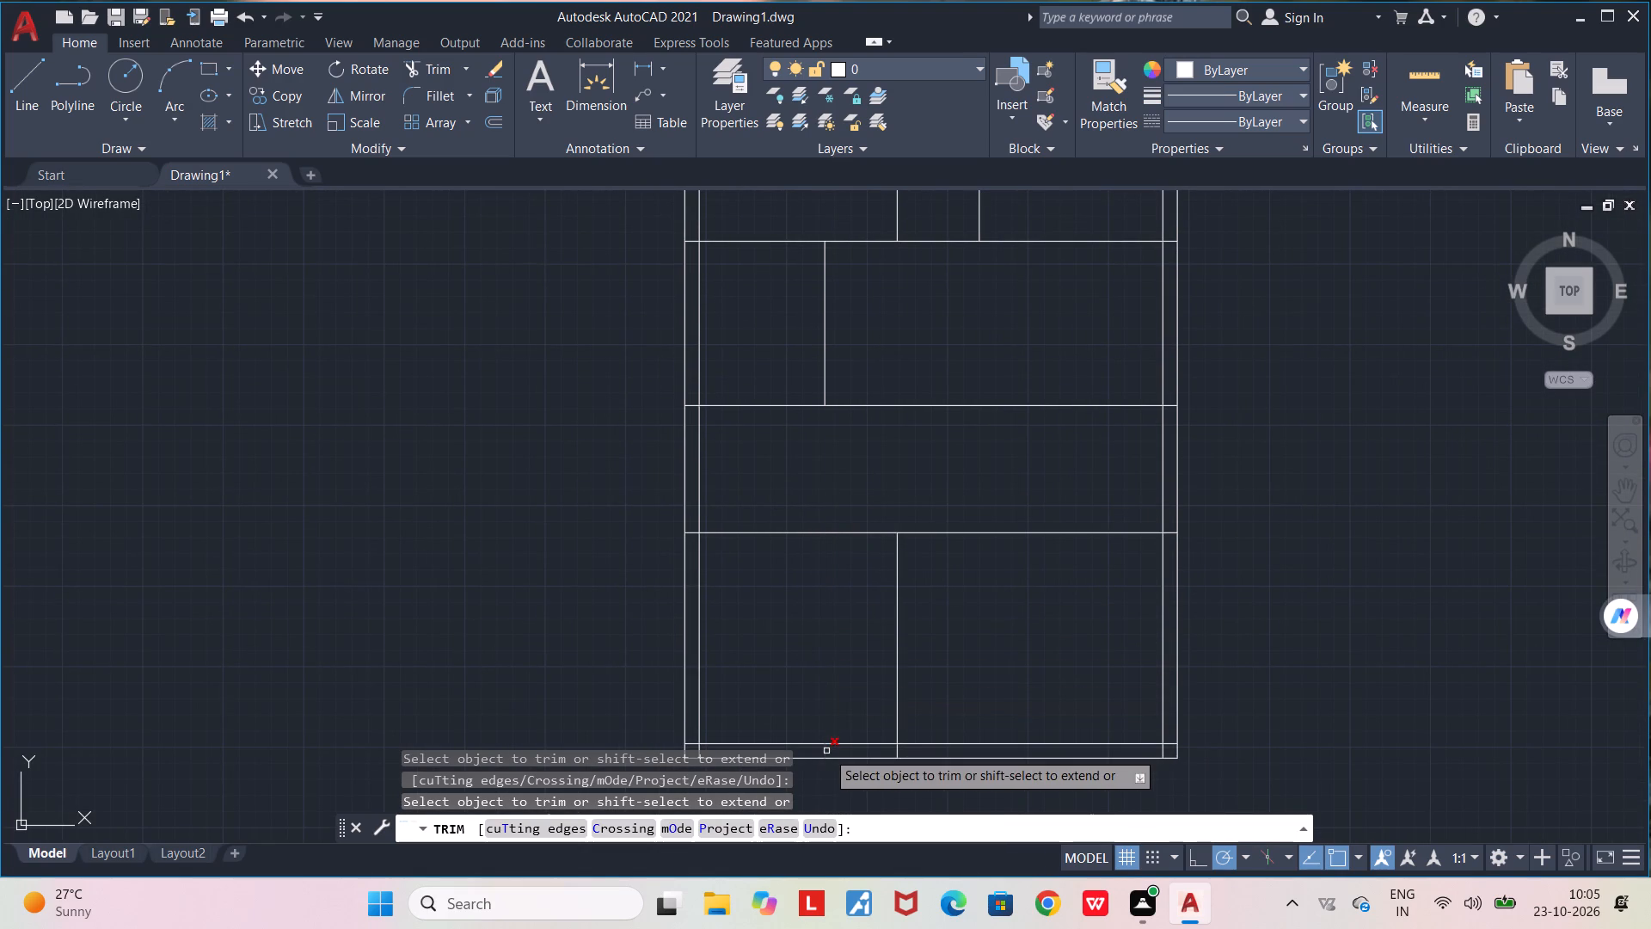
{"action": "left_click", "coordinate": [826, 751]}
Trim the new horizontal line east of the short vertical partition, including its stub in the right exterior wall, to close off the small room.
{"action": "middle_click_drag", "start_coordinate": [827, 692], "coordinate": [760, 678]}
{"action": "scroll", "coordinate": [762, 679], "scroll_direction": "down", "scroll_amount": 2}
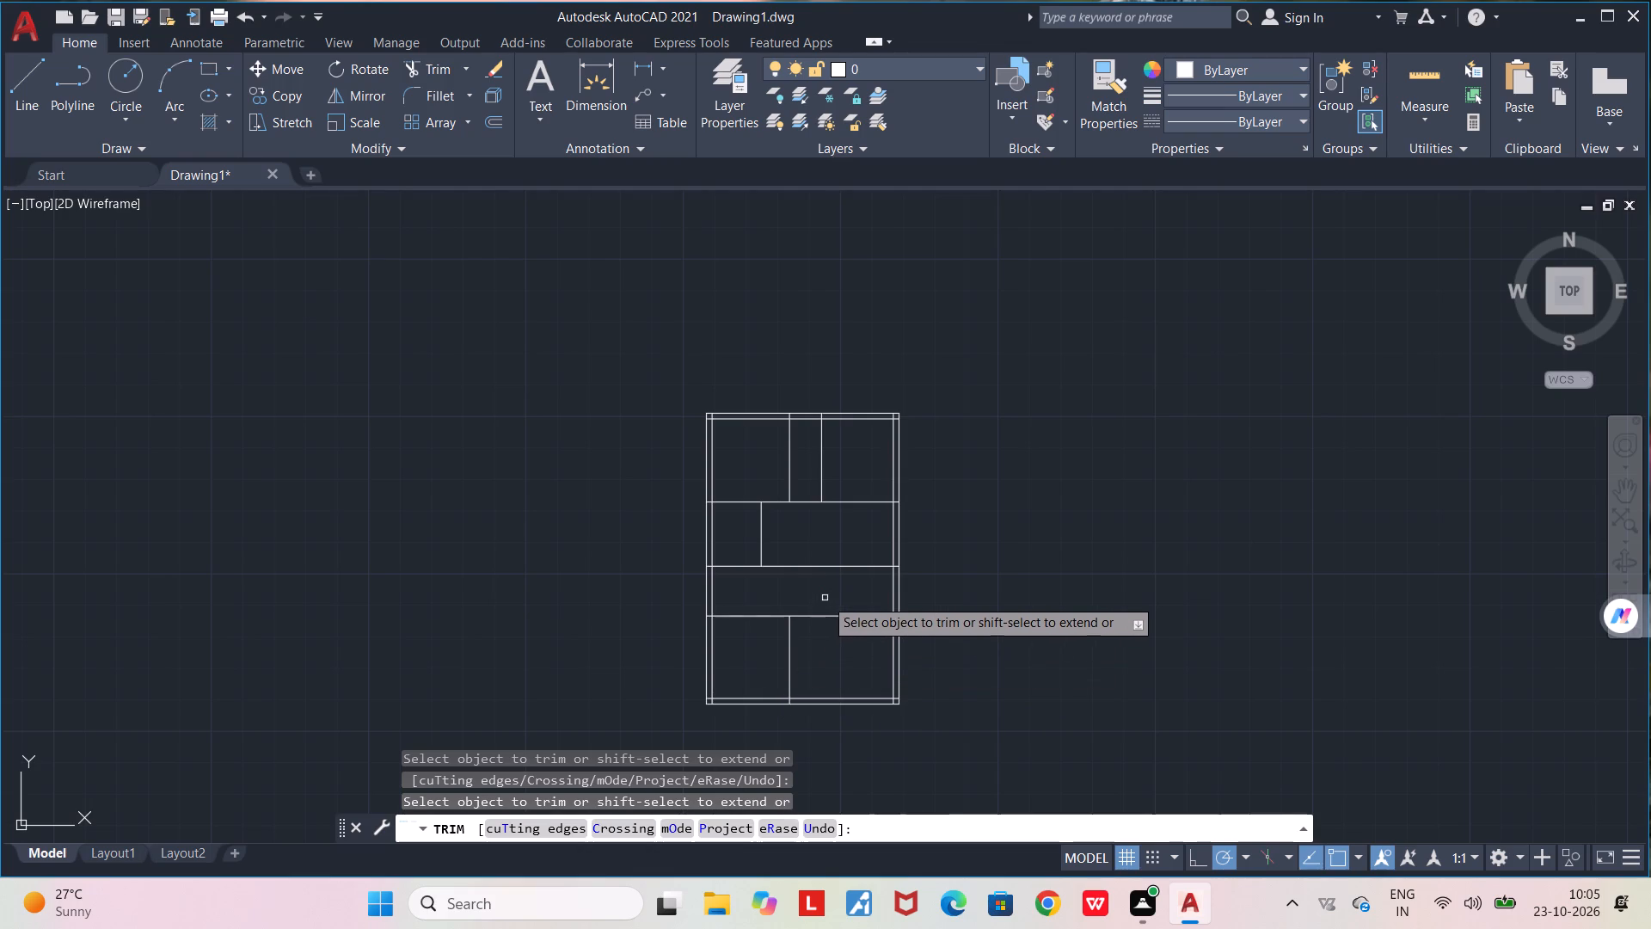
{"action": "scroll", "coordinate": [841, 575], "scroll_direction": "up", "scroll_amount": 1}
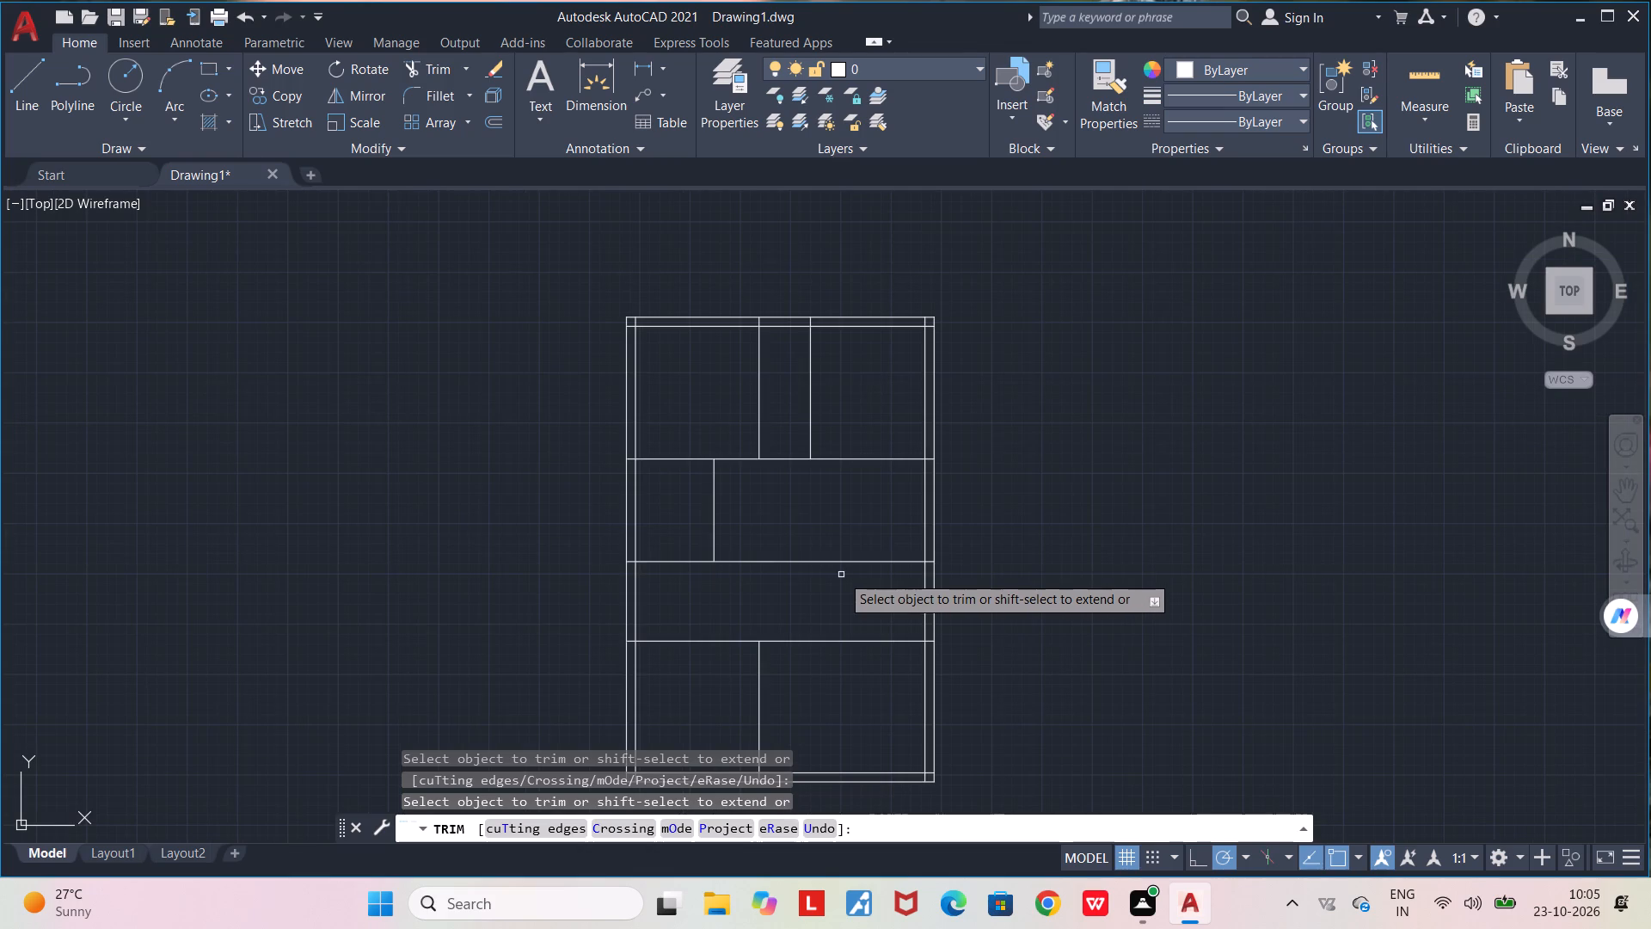
{"action": "middle_click_drag", "start_coordinate": [841, 575], "coordinate": [846, 682]}
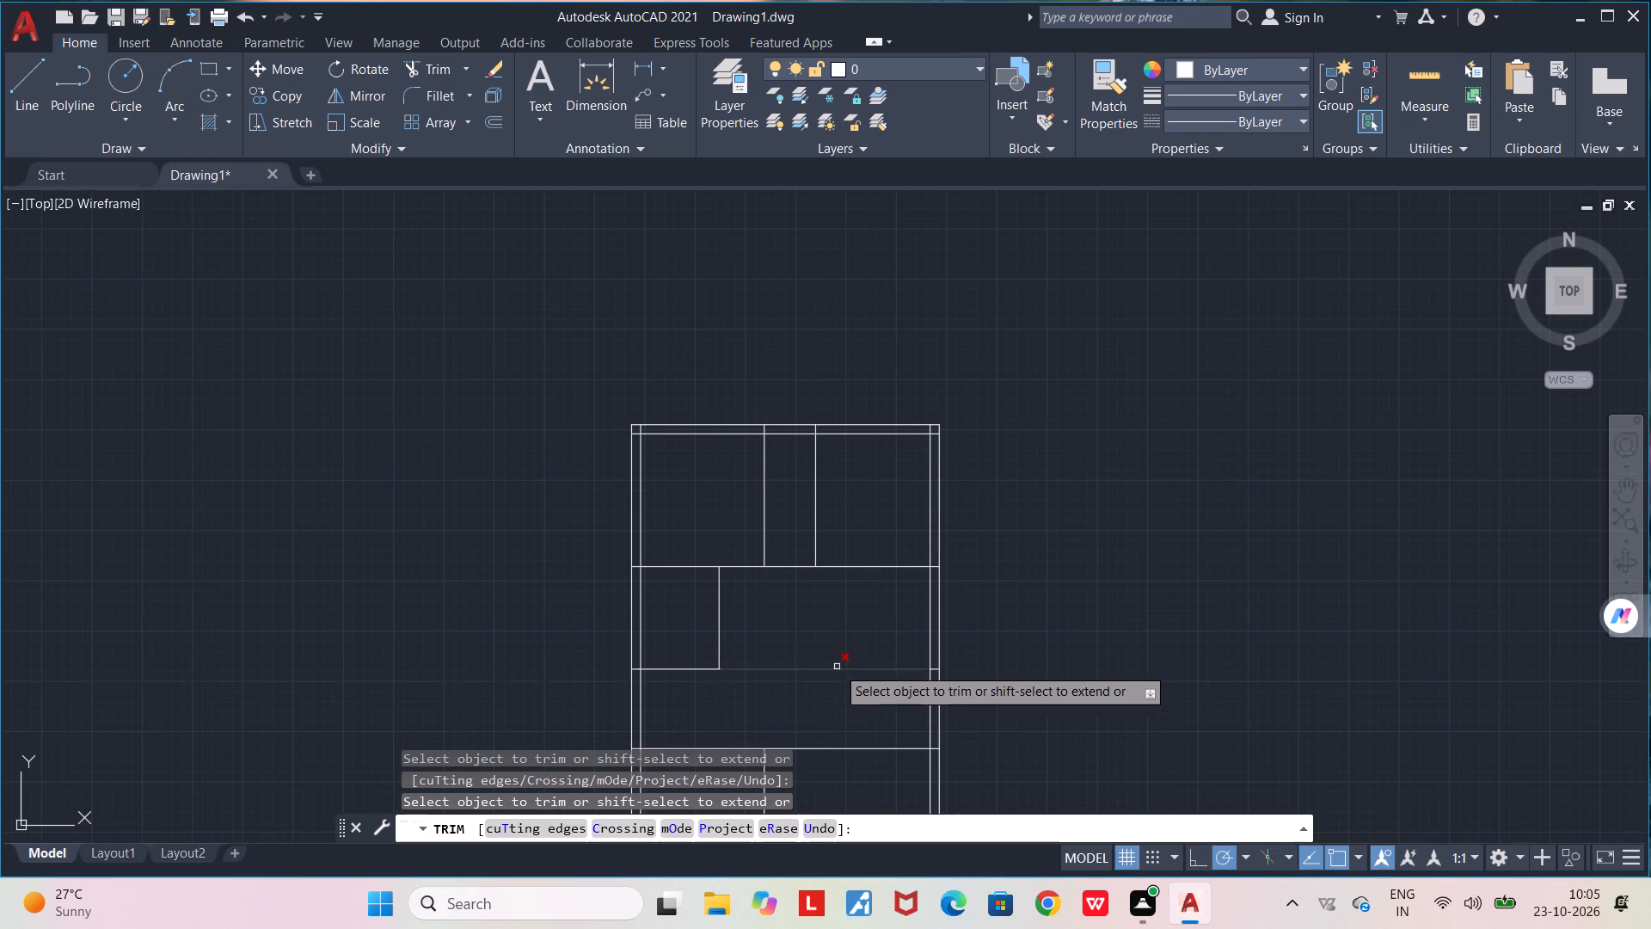
{"action": "left_click", "coordinate": [836, 668]}
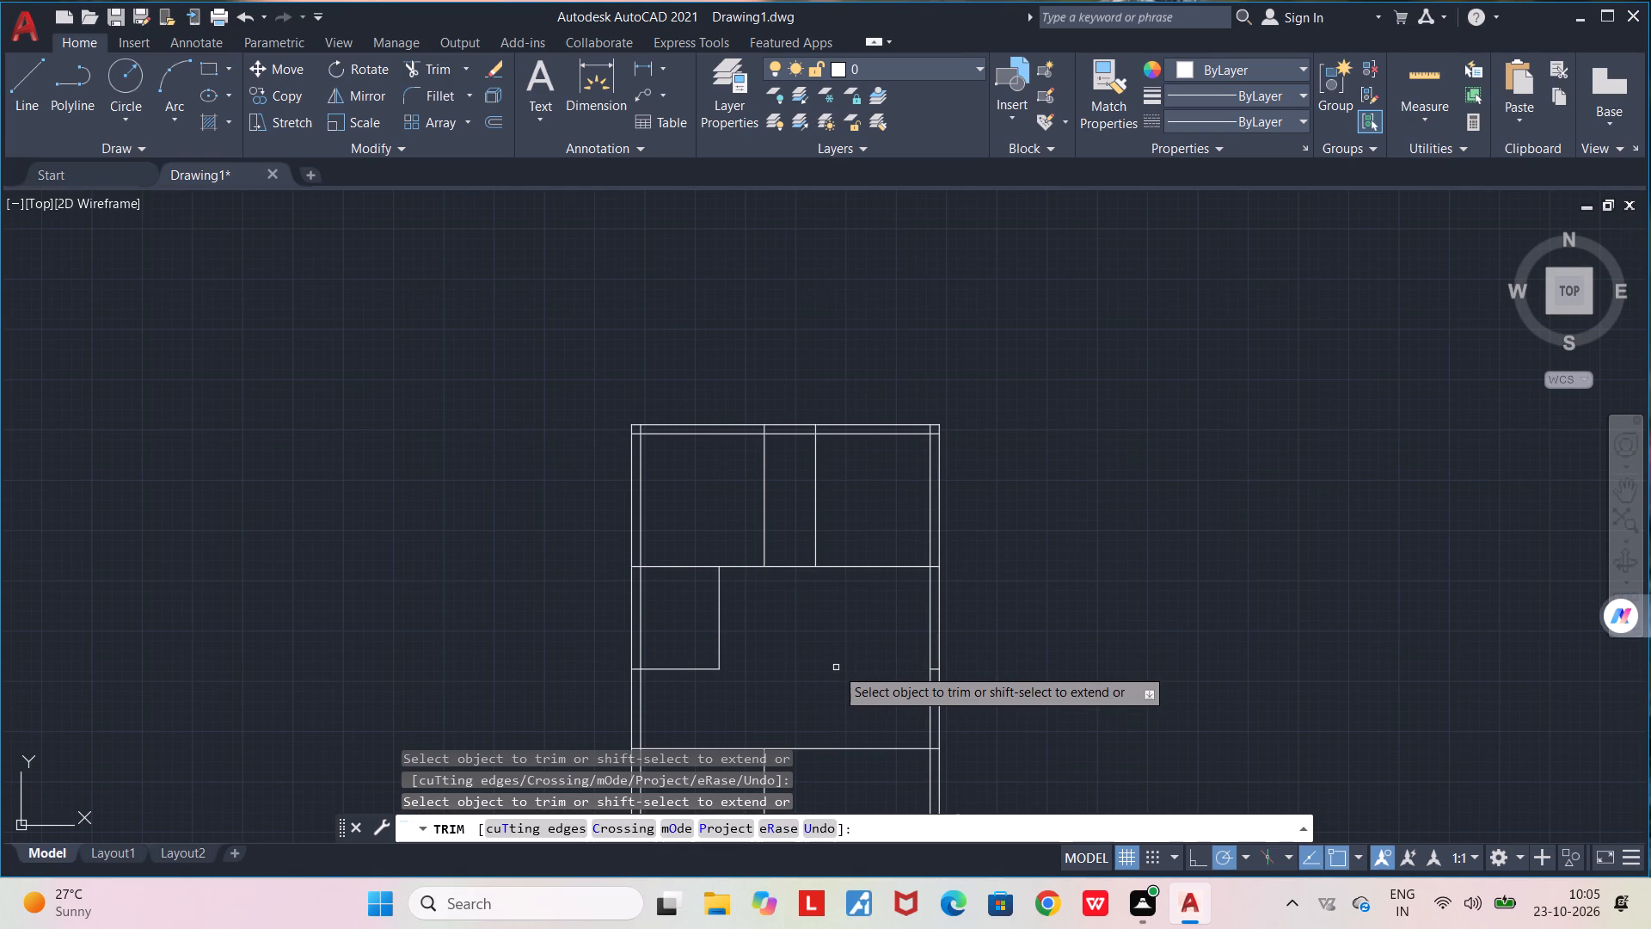
{"action": "left_click", "coordinate": [935, 670]}
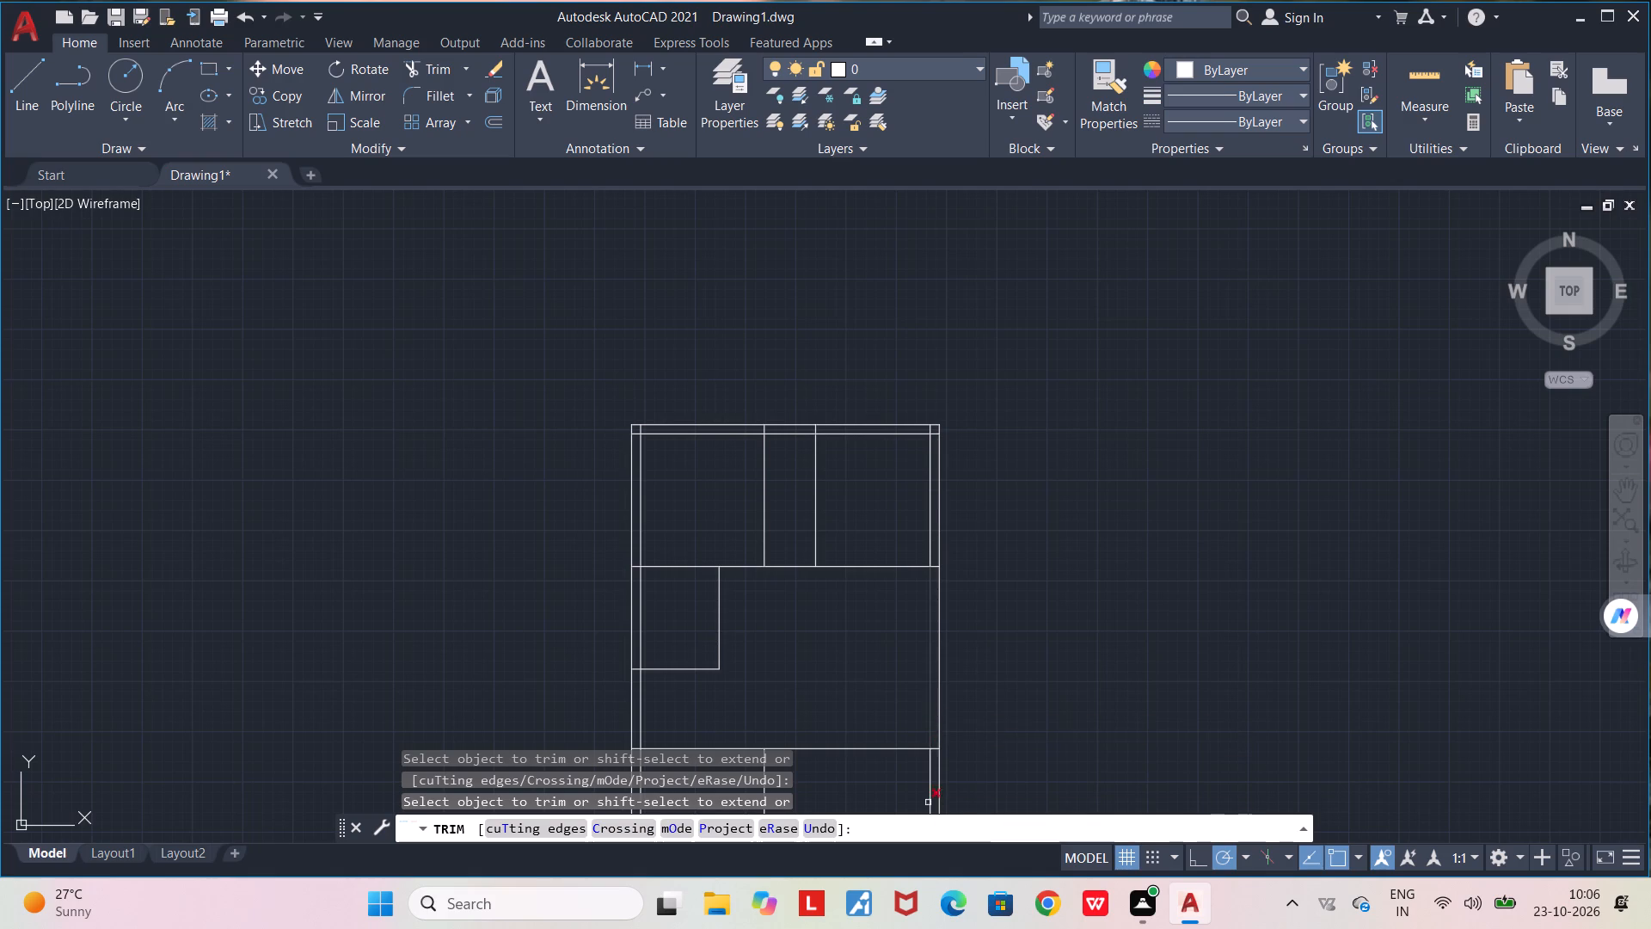
{"action": "key", "text": "space"}
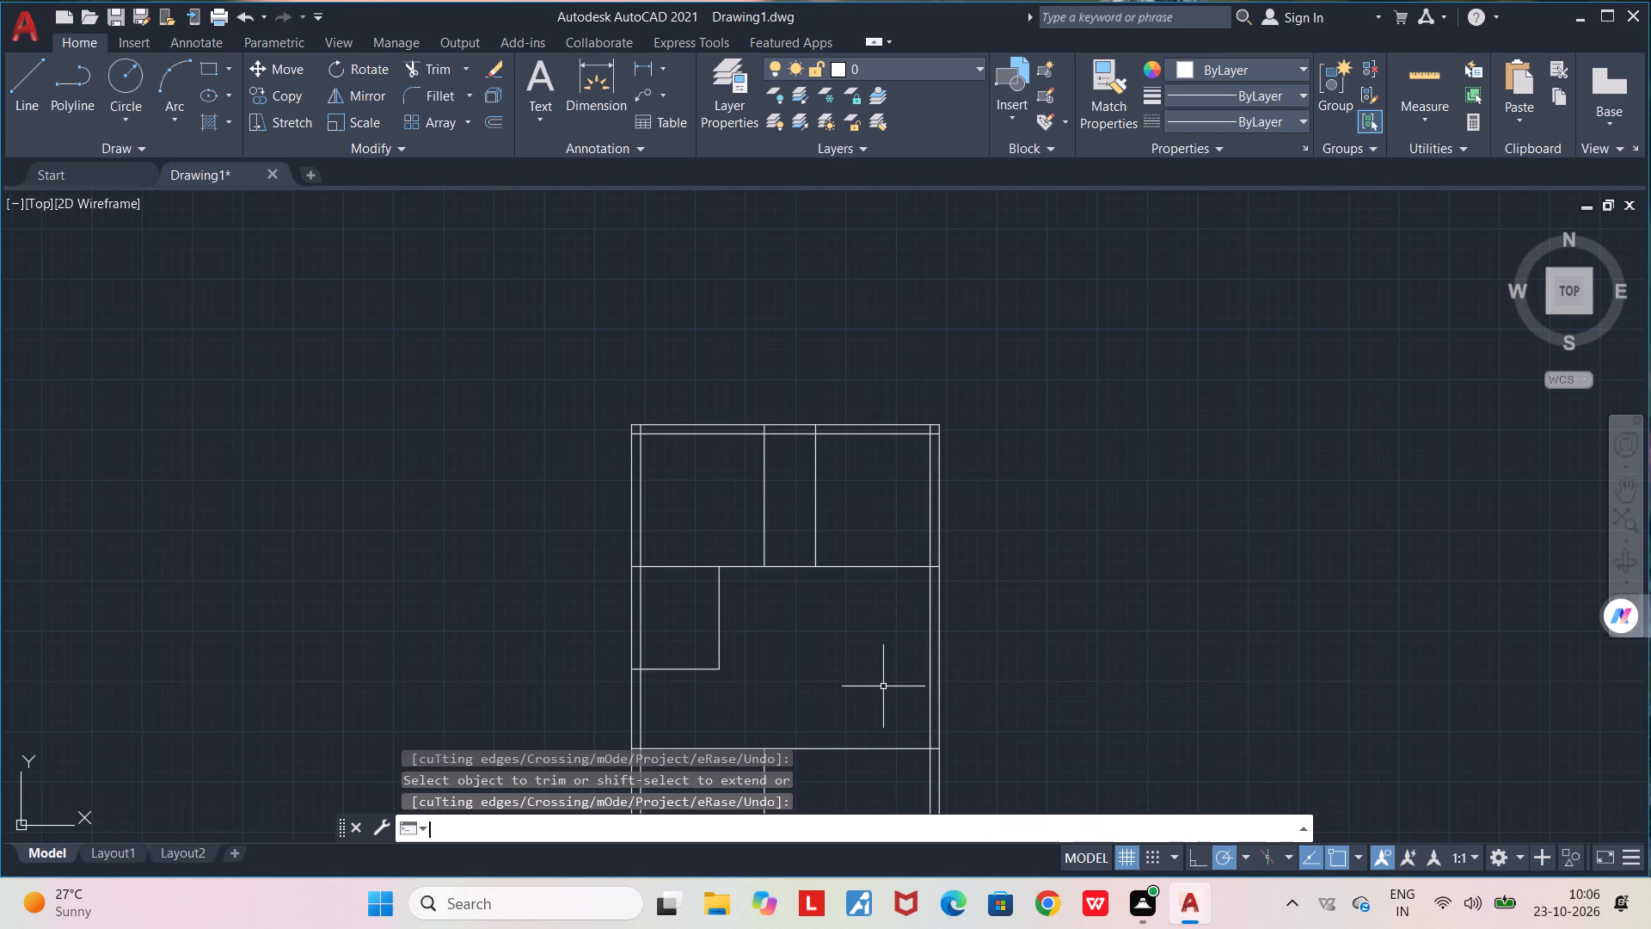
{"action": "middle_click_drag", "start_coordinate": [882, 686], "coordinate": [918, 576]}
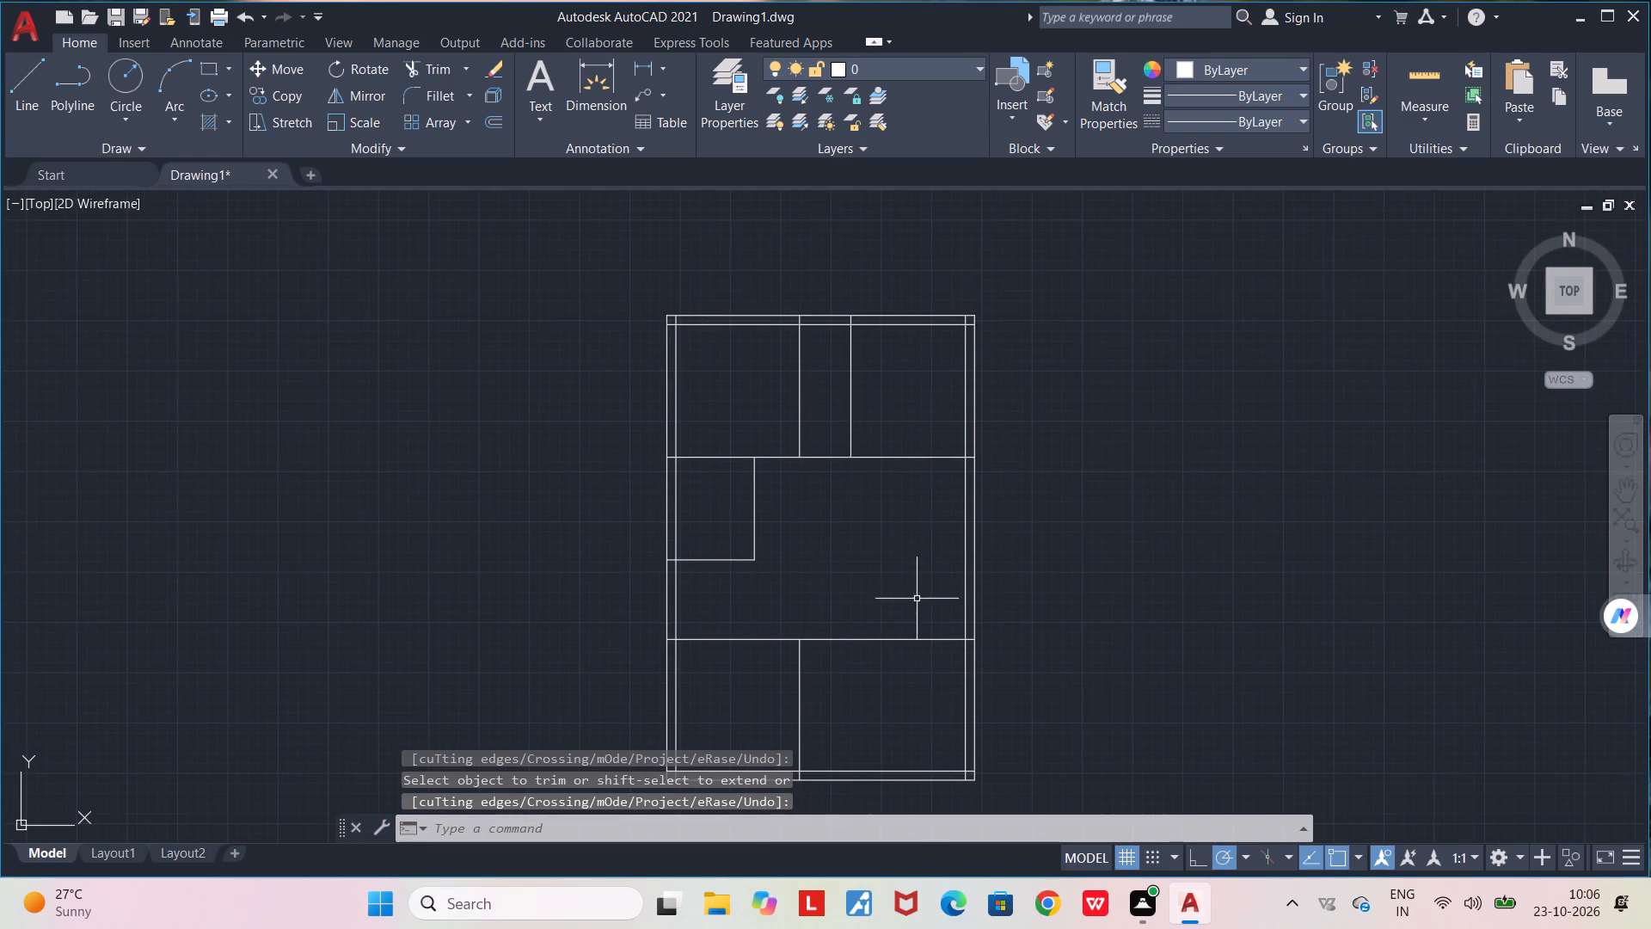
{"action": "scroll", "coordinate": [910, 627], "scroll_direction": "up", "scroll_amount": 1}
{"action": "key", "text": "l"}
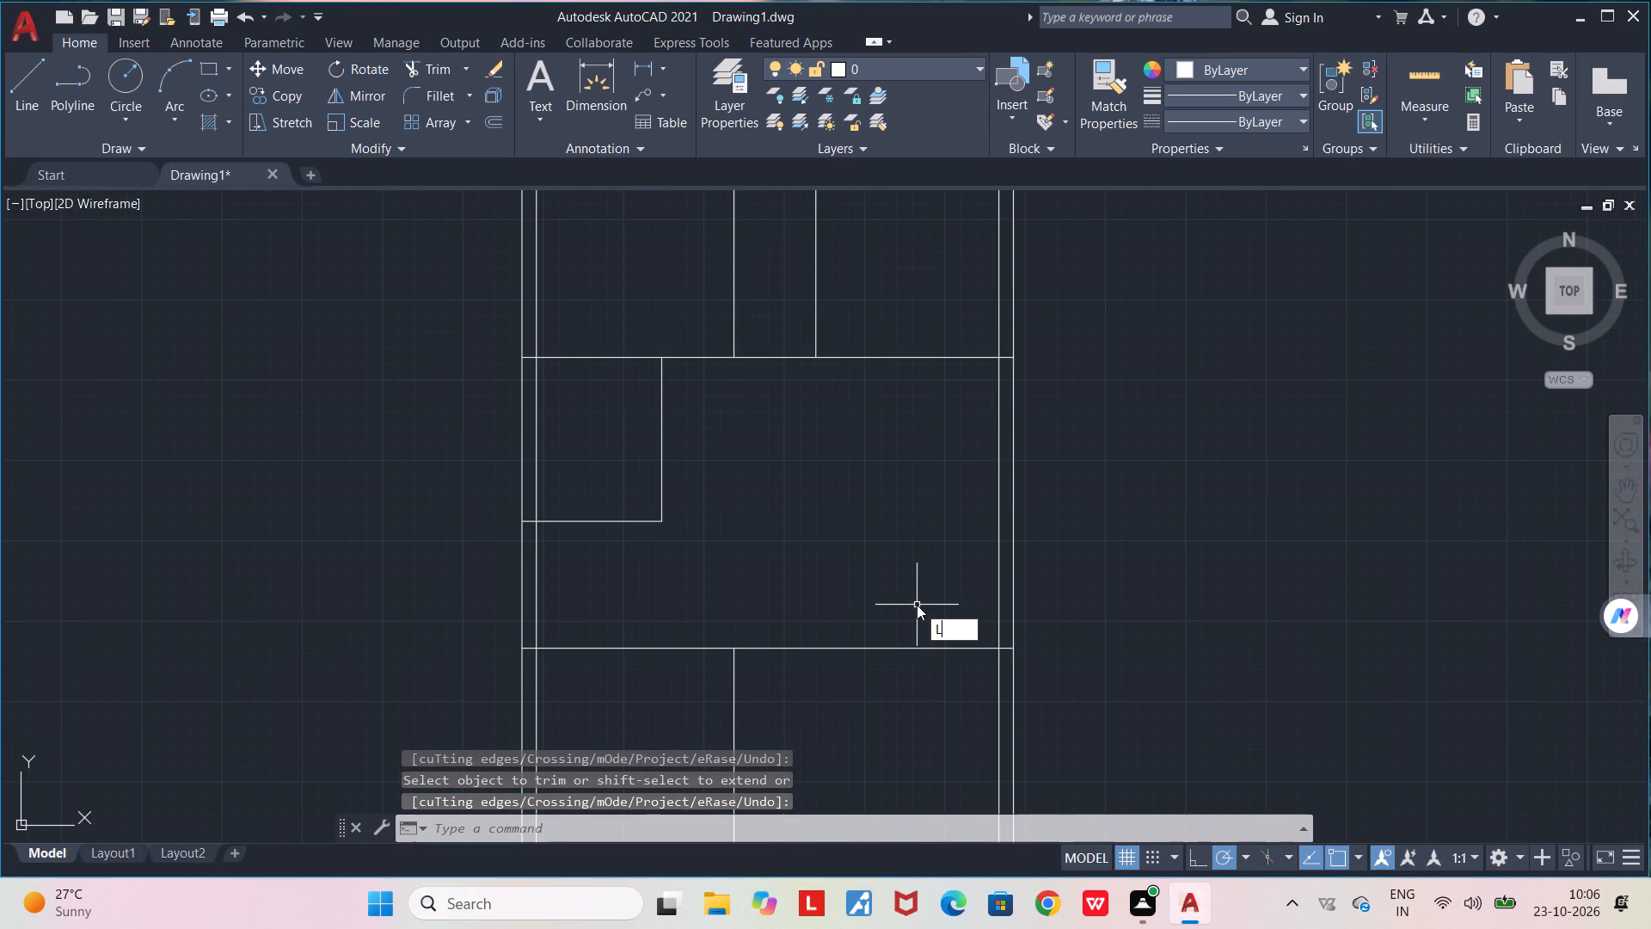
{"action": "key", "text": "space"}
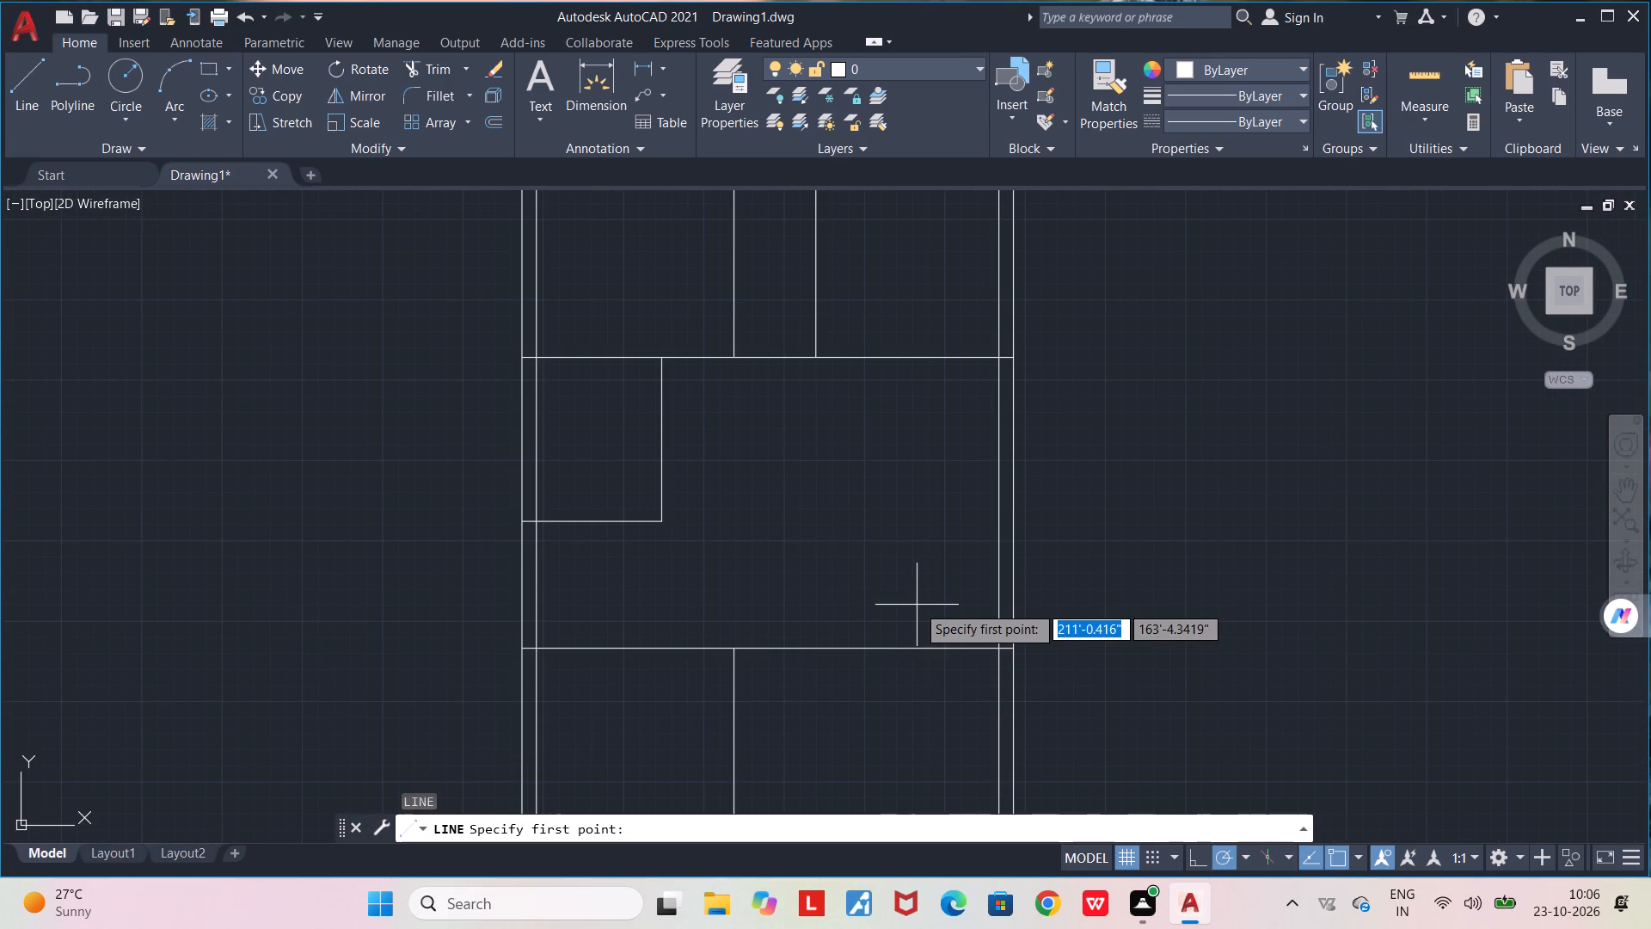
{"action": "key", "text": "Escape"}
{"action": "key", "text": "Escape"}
Offset the right exterior wall's inner line 13'9" toward the interior of the plan.
{"action": "type", "text": "OFF"}
{"action": "key", "text": "Return"}
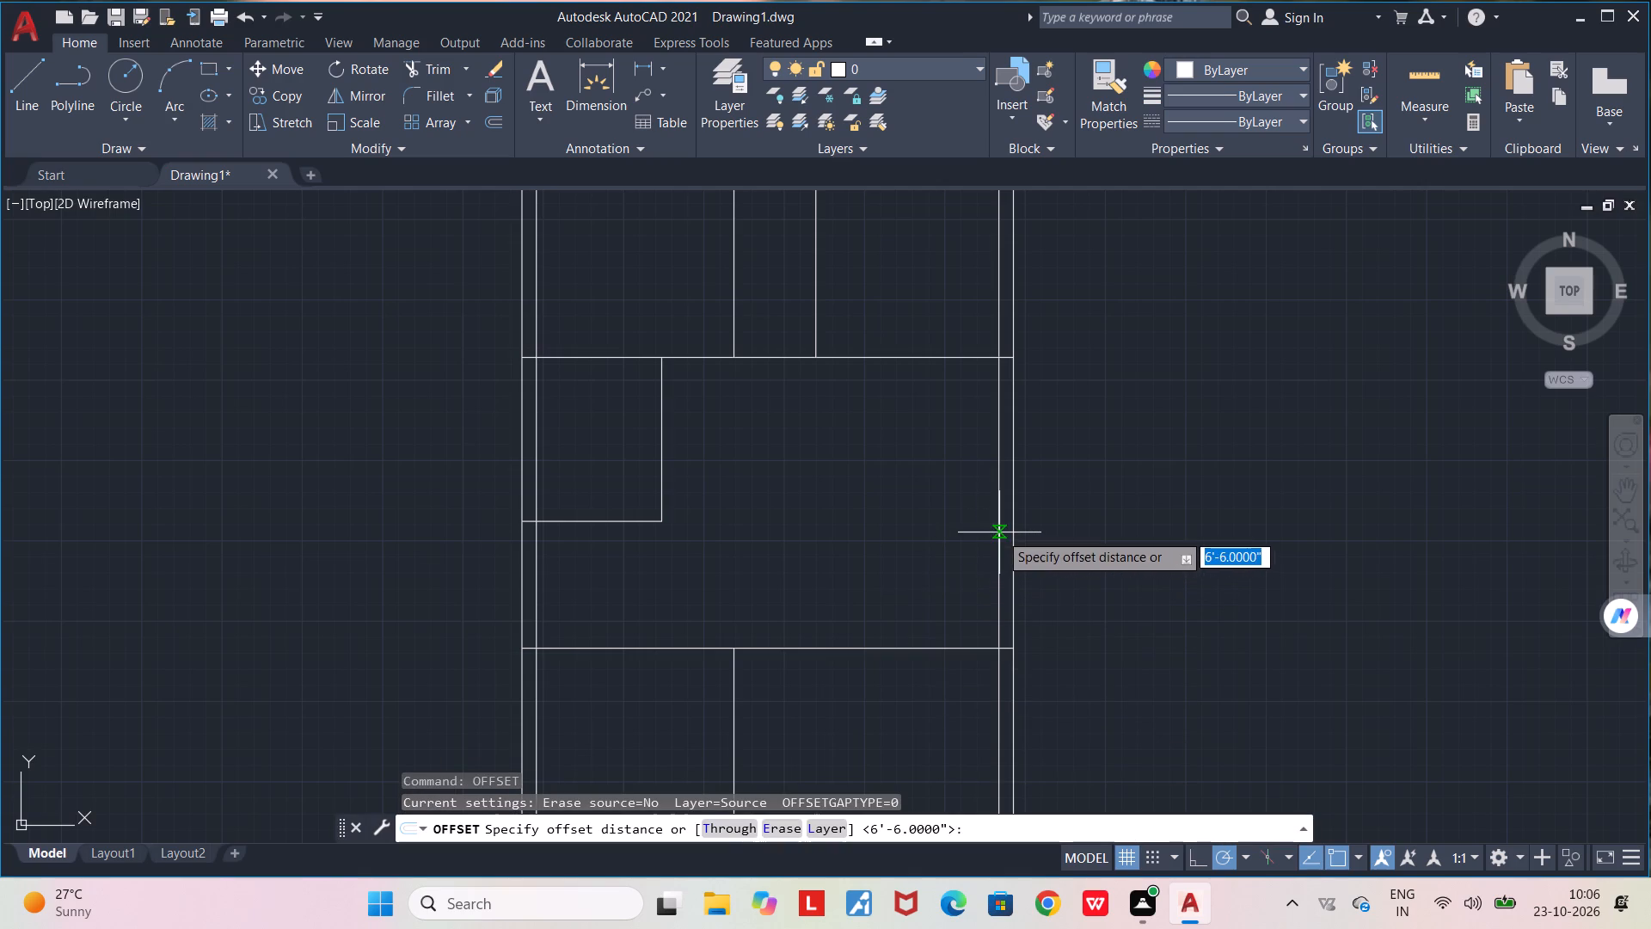
{"action": "left_click", "coordinate": [1000, 532]}
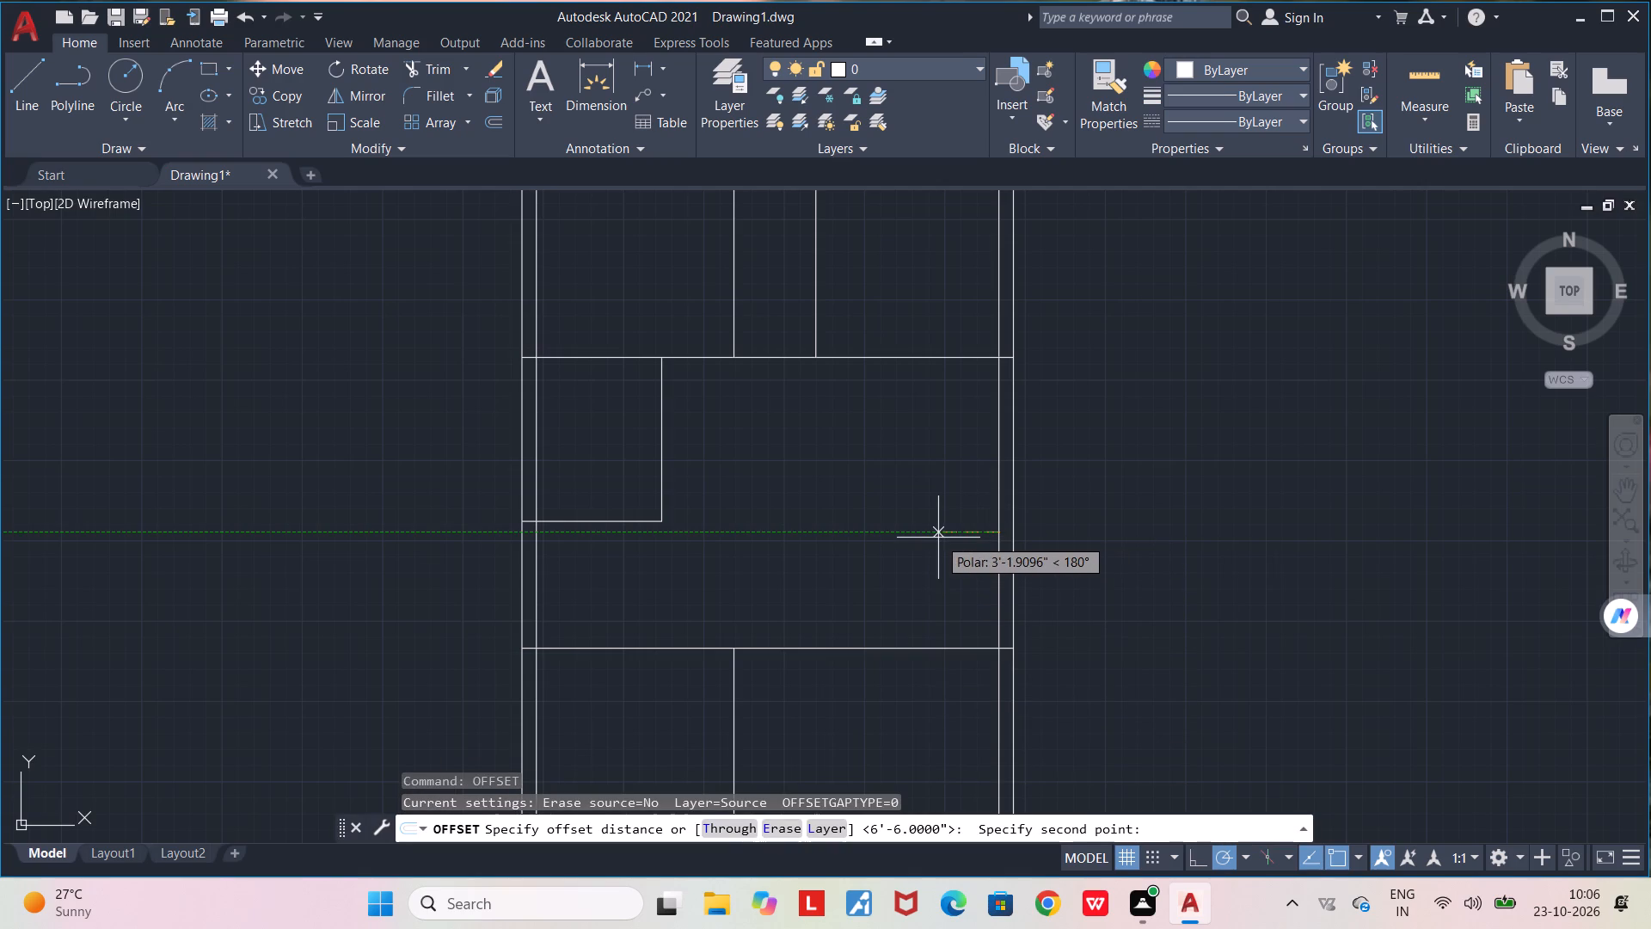
{"action": "type", "text": "13"}
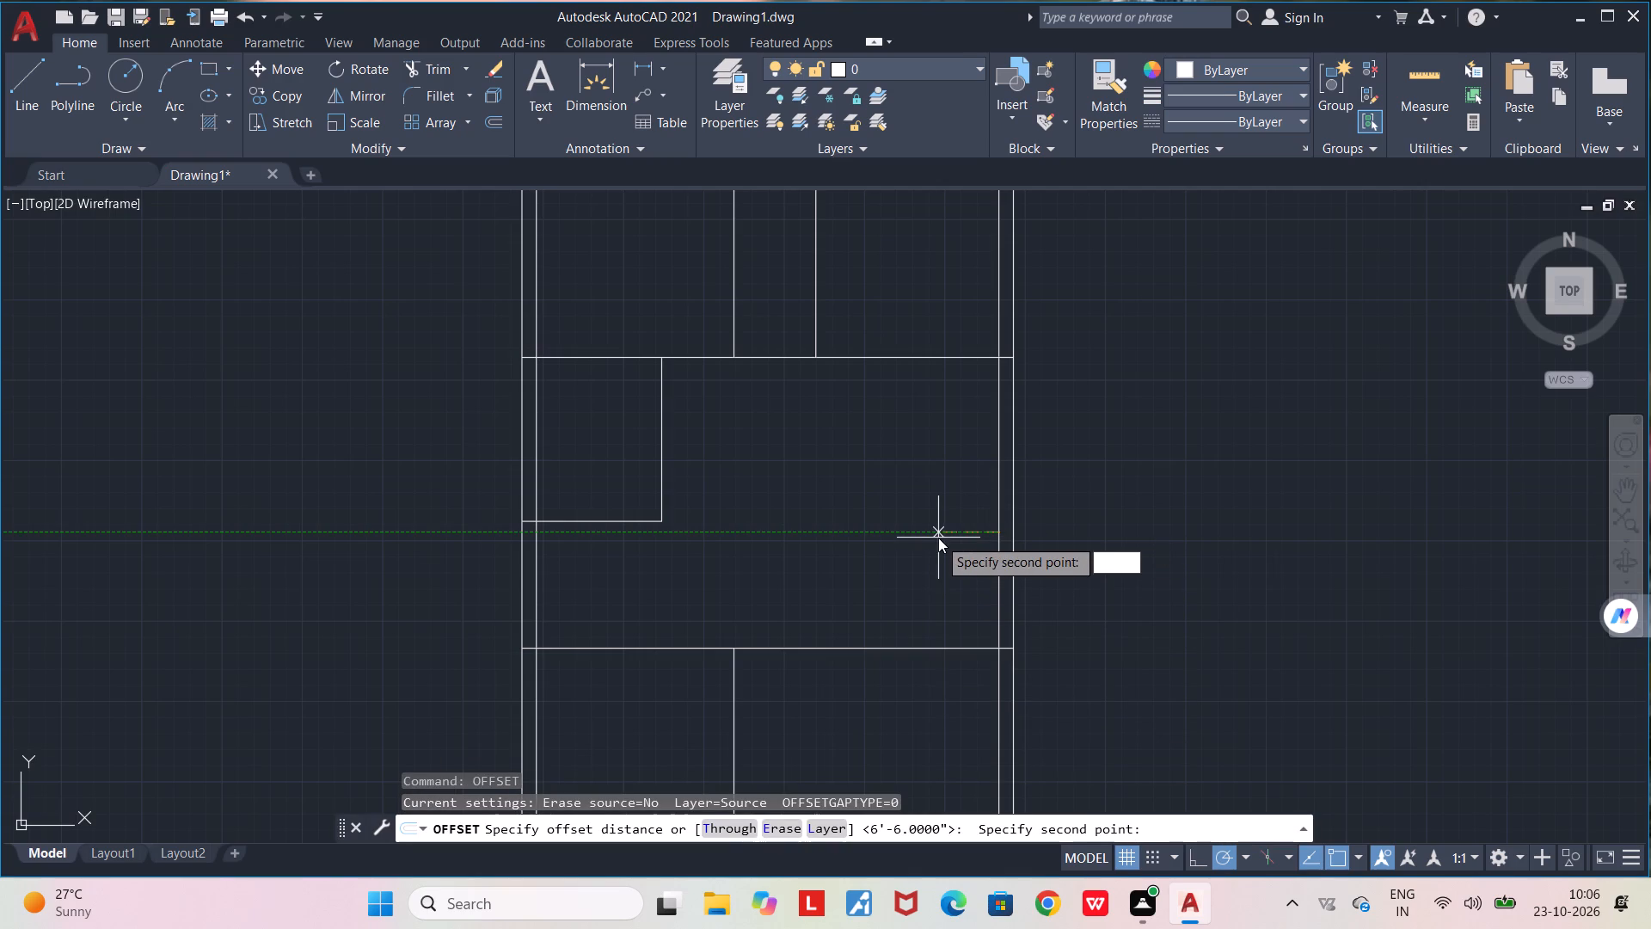
{"action": "key", "text": "apostrophe"}
{"action": "type", "text": "9\""}
{"action": "key", "text": "Return"}
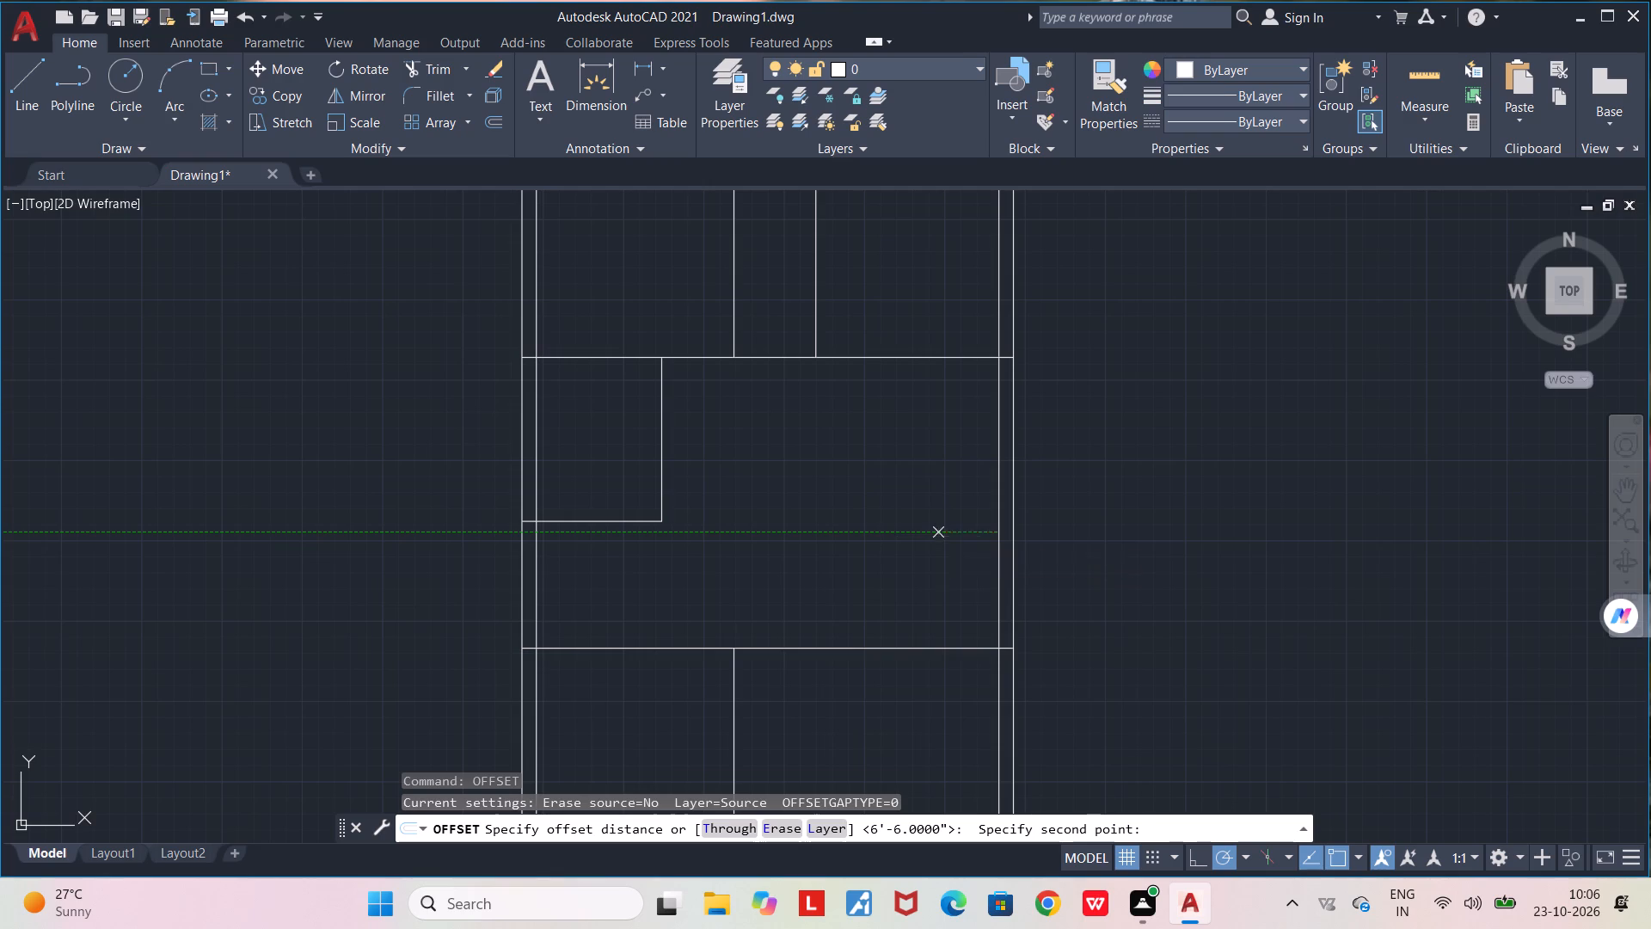
{"action": "left_click", "coordinate": [998, 505]}
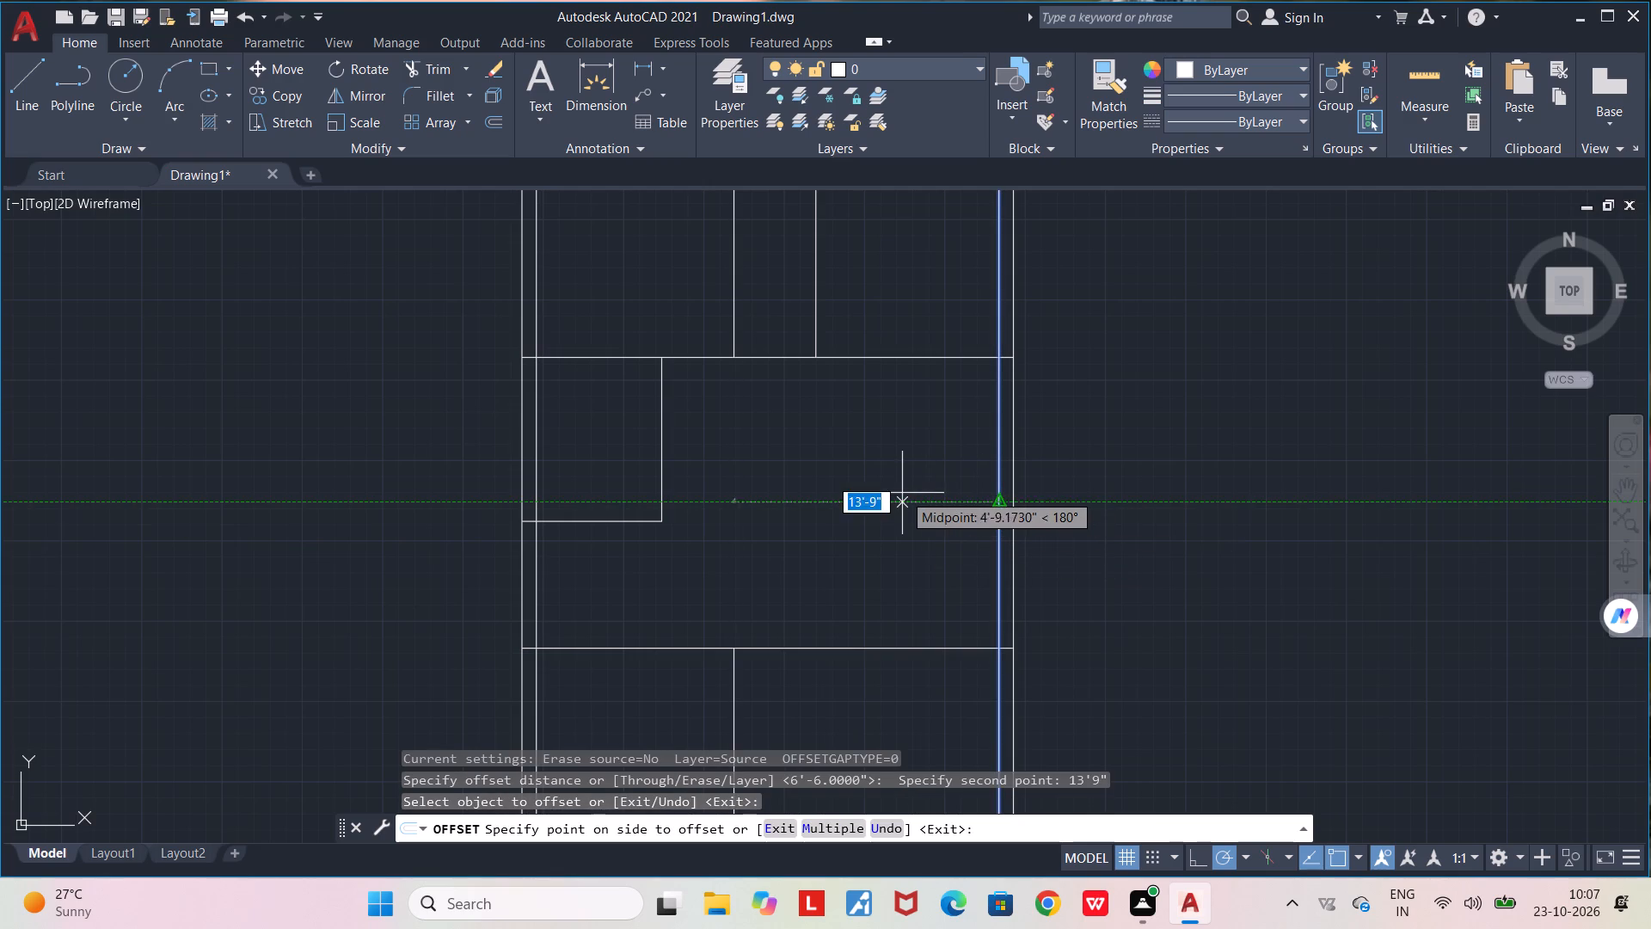
{"action": "left_click", "coordinate": [890, 493]}
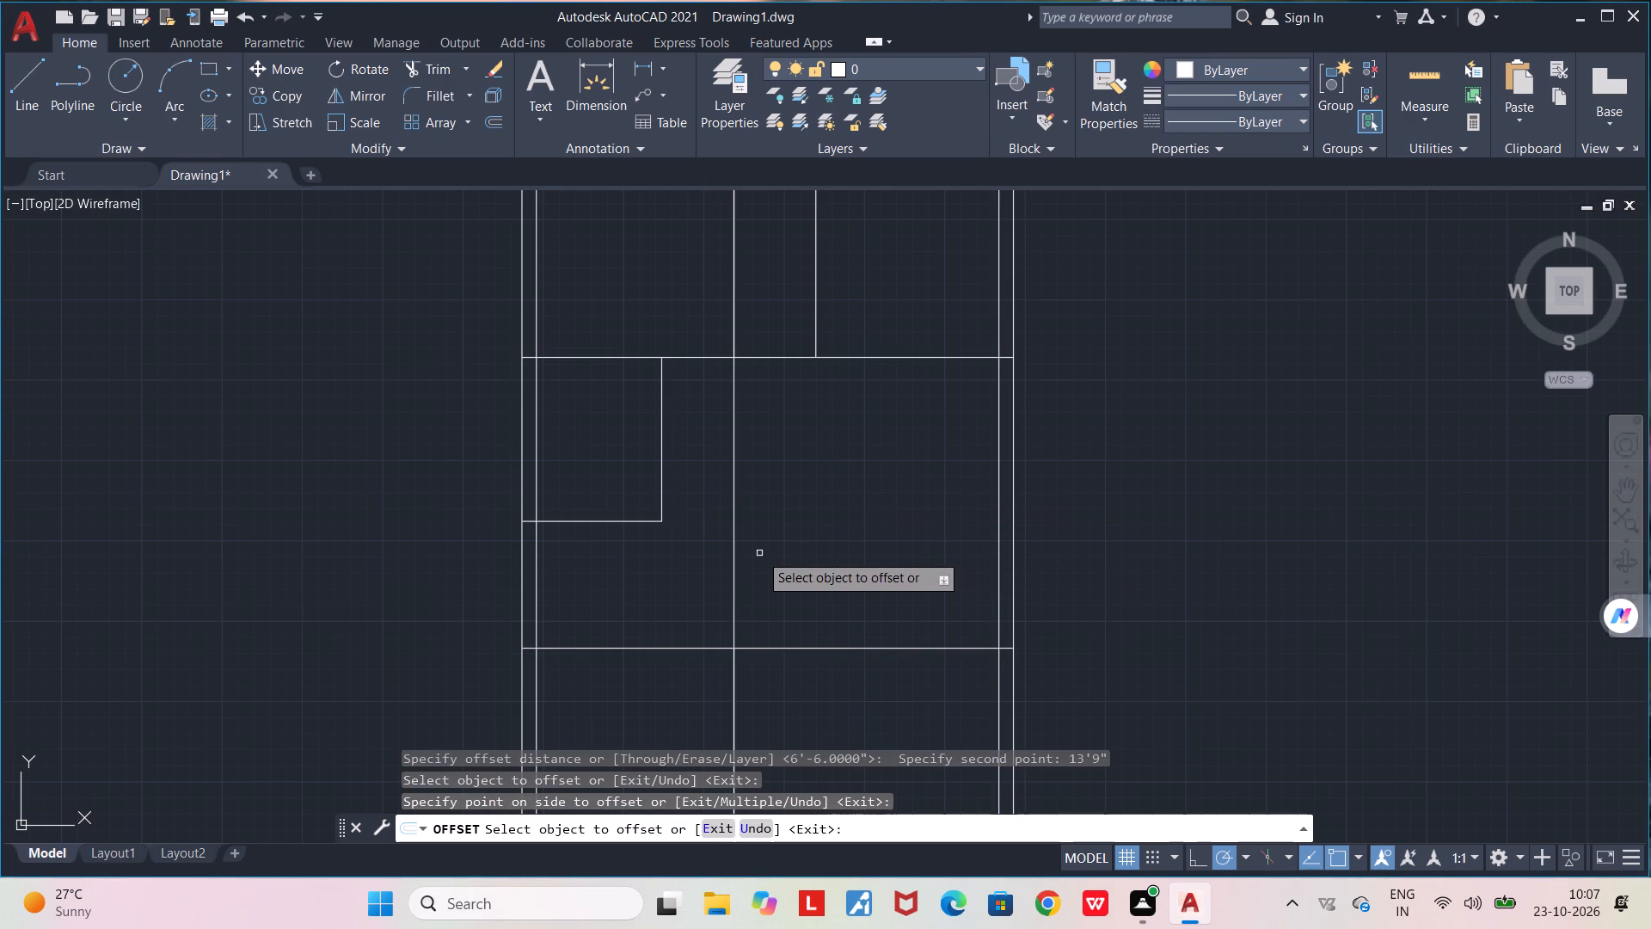
{"action": "key", "text": "space"}
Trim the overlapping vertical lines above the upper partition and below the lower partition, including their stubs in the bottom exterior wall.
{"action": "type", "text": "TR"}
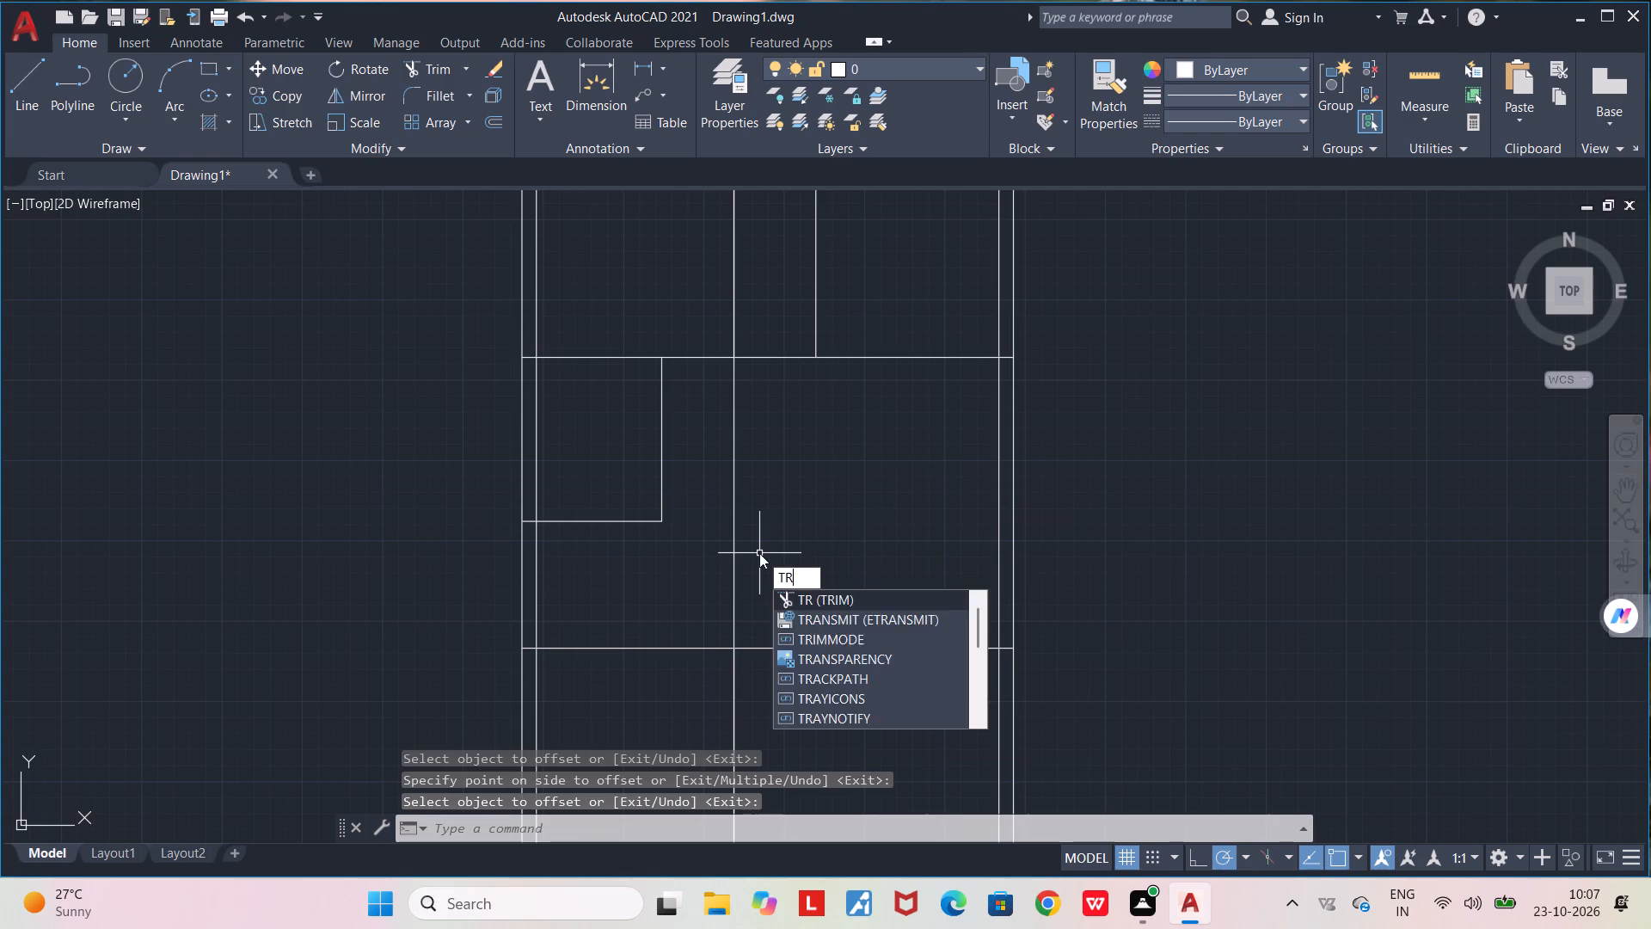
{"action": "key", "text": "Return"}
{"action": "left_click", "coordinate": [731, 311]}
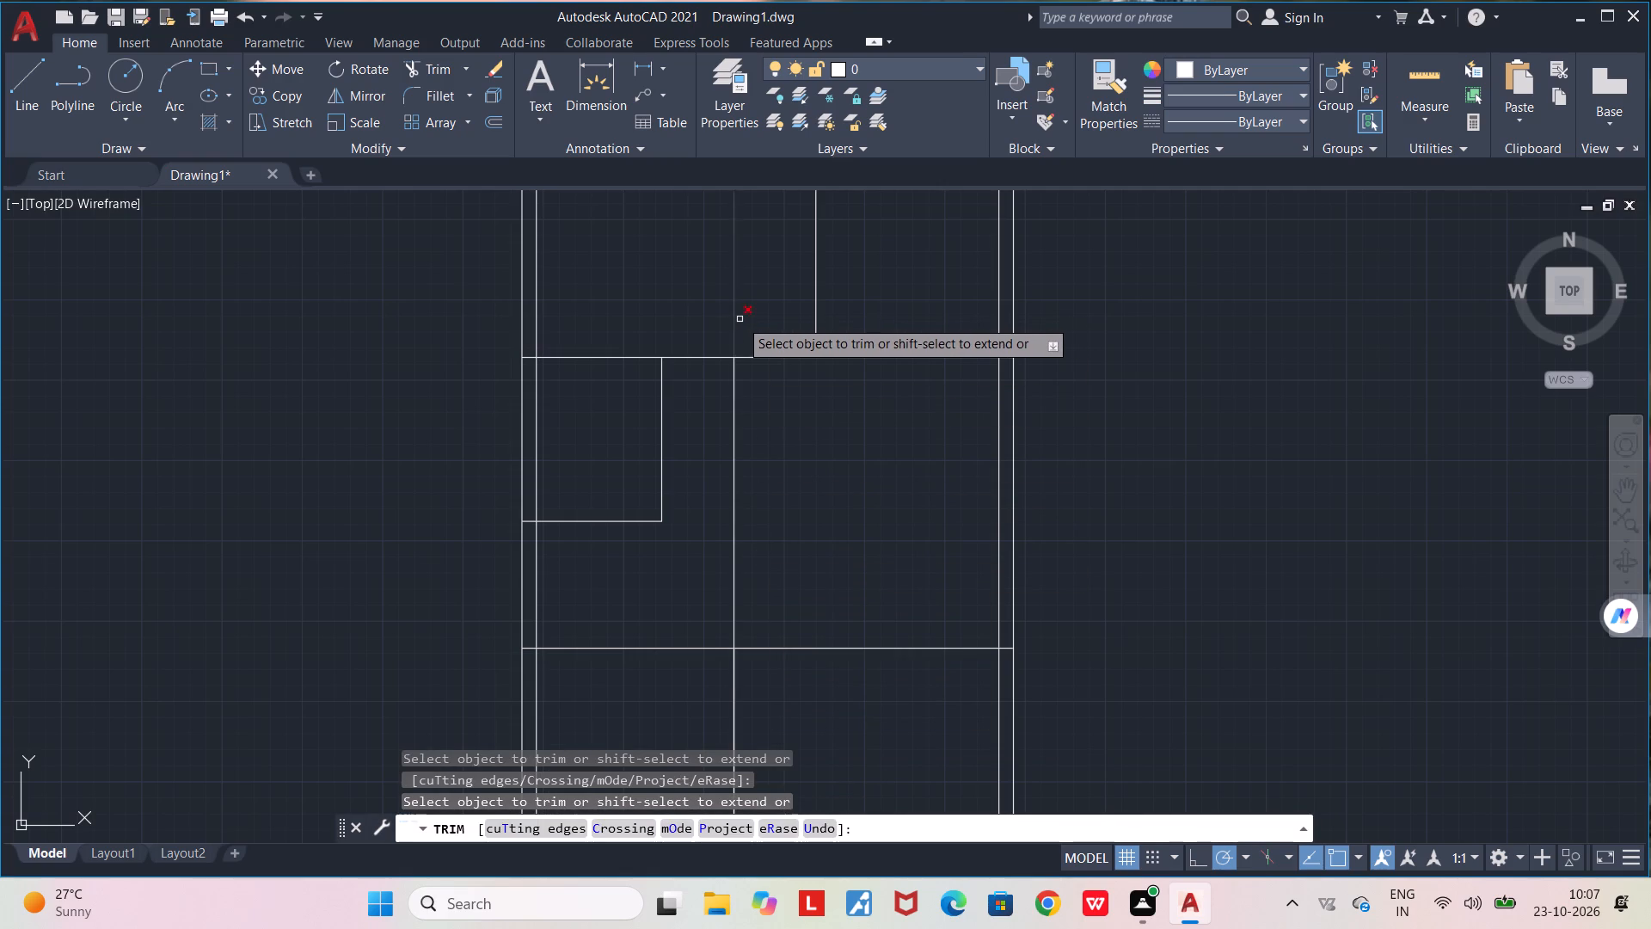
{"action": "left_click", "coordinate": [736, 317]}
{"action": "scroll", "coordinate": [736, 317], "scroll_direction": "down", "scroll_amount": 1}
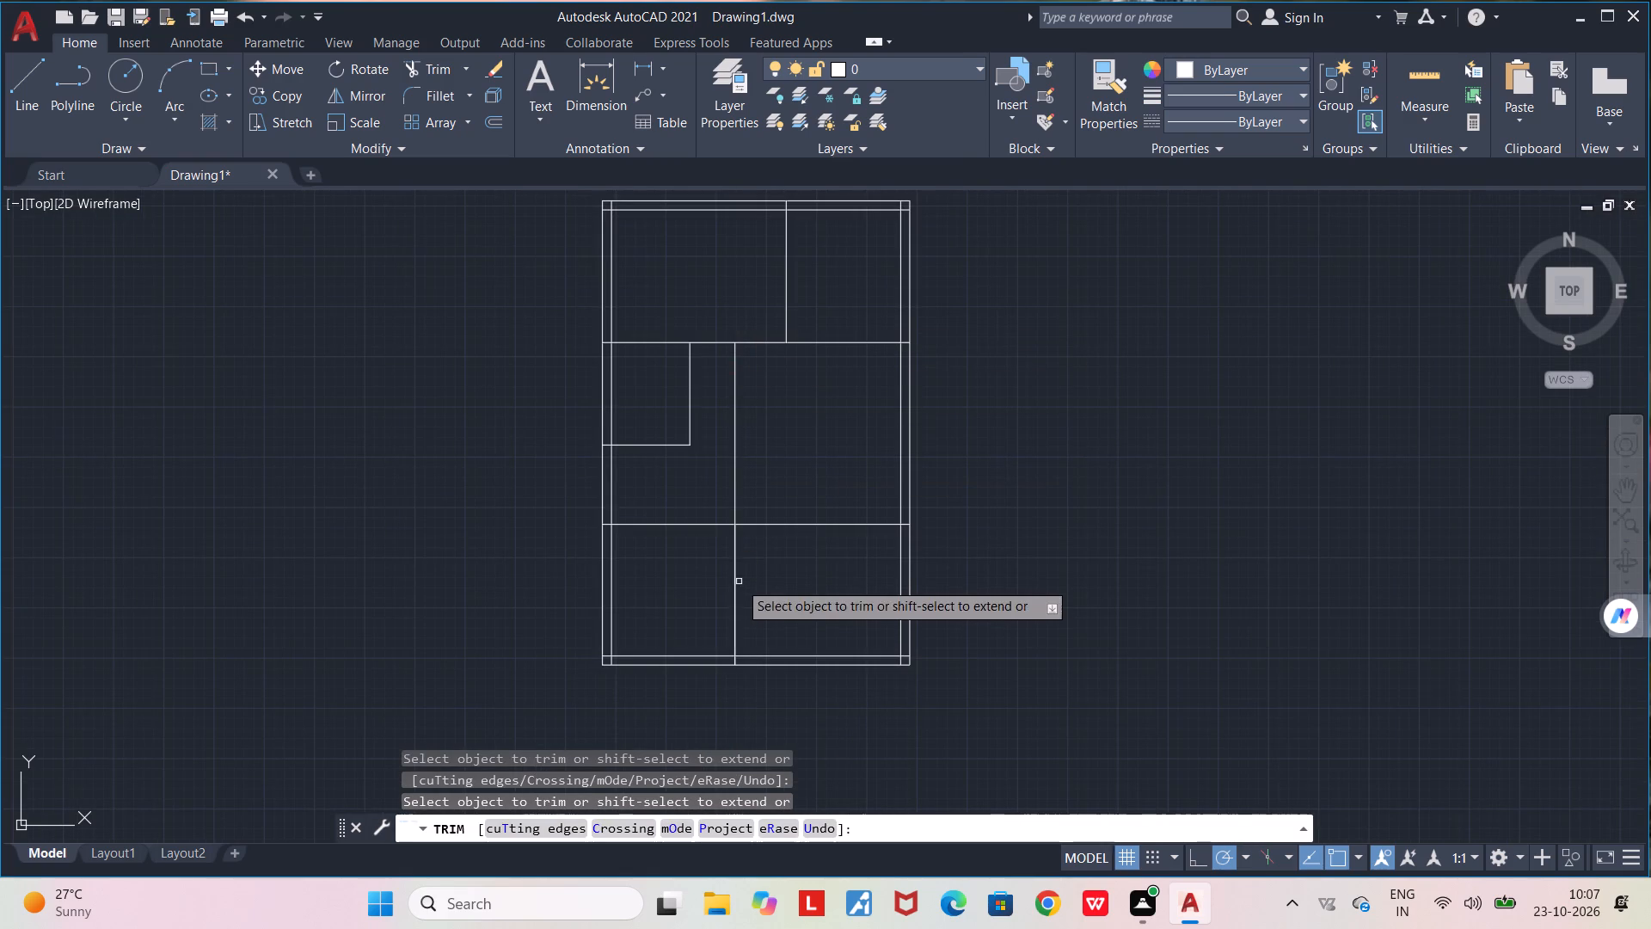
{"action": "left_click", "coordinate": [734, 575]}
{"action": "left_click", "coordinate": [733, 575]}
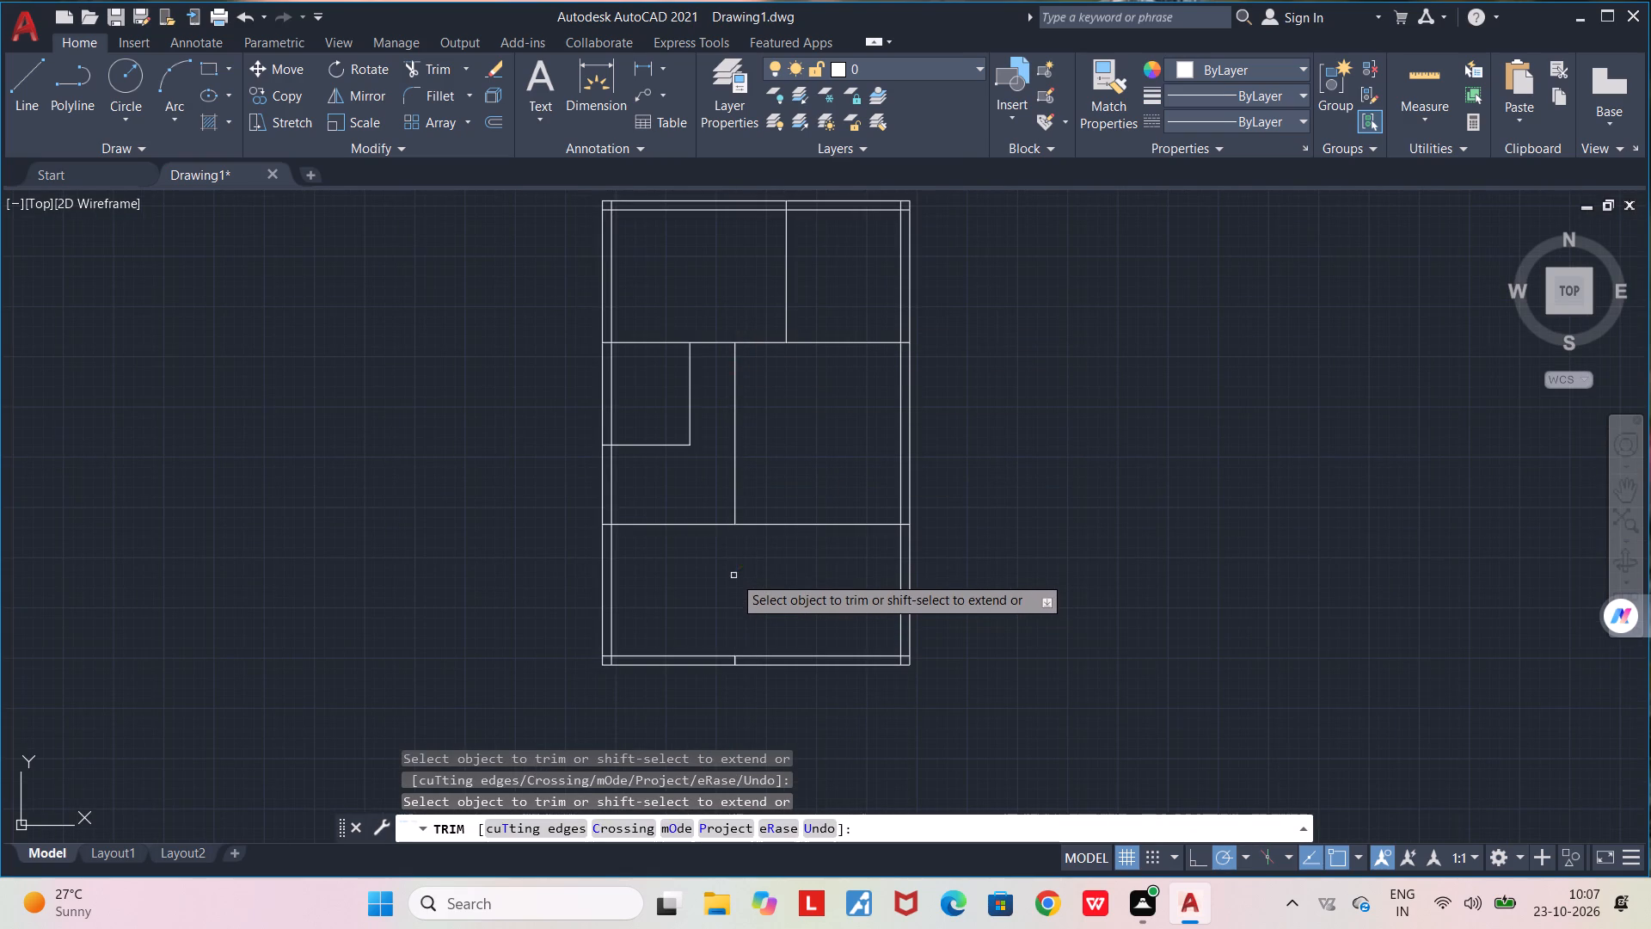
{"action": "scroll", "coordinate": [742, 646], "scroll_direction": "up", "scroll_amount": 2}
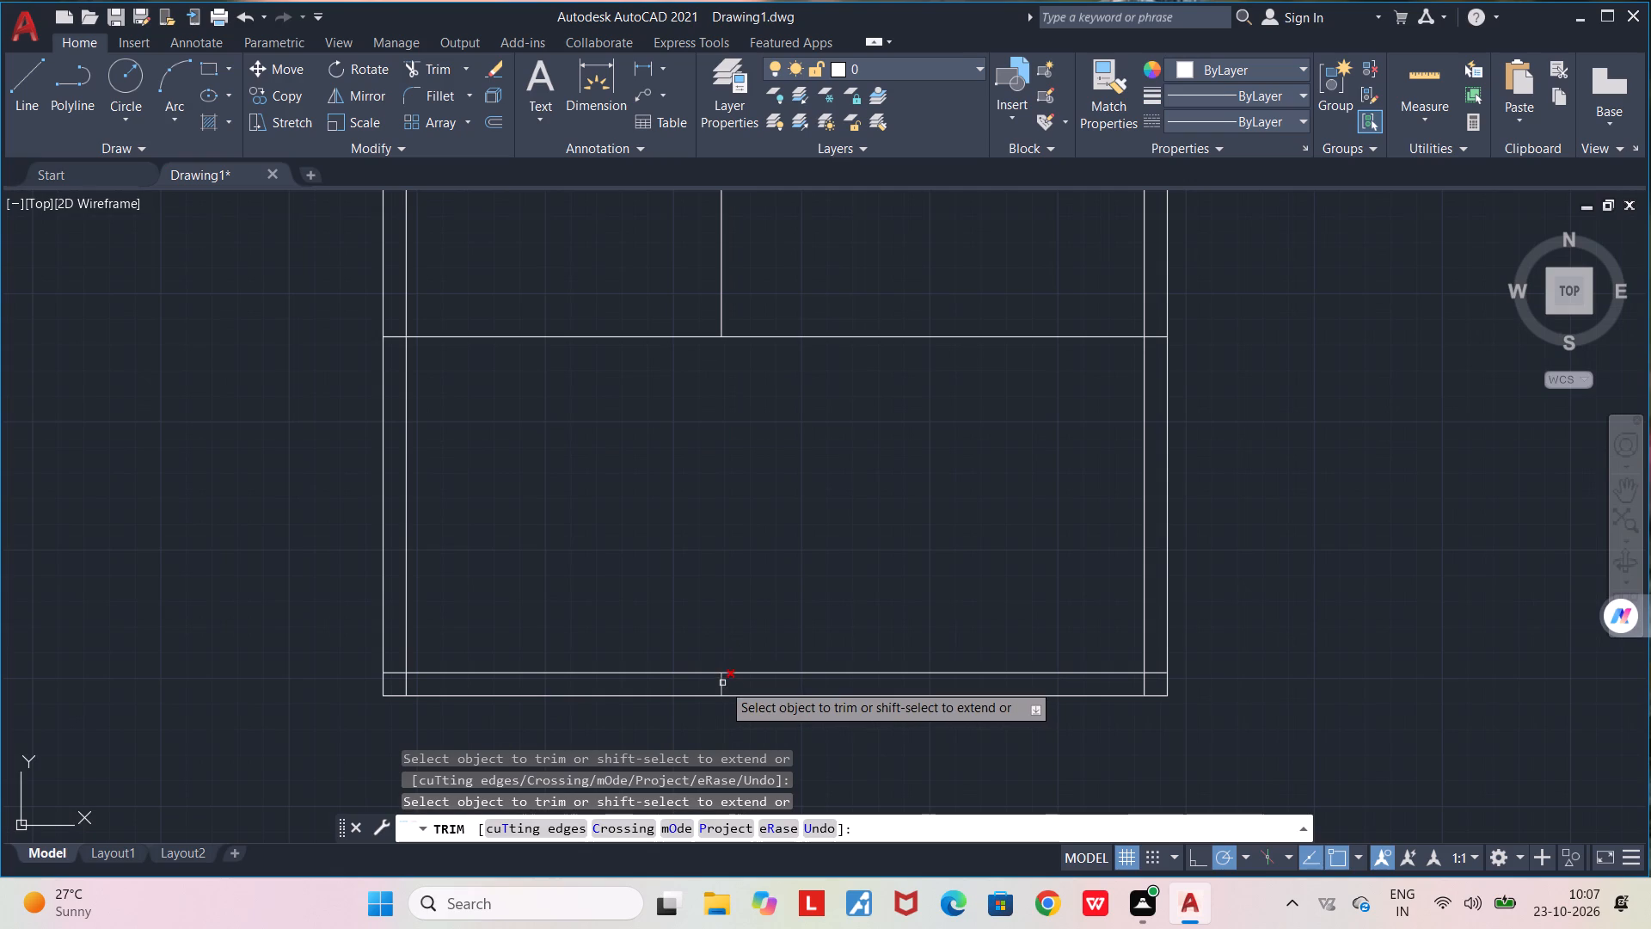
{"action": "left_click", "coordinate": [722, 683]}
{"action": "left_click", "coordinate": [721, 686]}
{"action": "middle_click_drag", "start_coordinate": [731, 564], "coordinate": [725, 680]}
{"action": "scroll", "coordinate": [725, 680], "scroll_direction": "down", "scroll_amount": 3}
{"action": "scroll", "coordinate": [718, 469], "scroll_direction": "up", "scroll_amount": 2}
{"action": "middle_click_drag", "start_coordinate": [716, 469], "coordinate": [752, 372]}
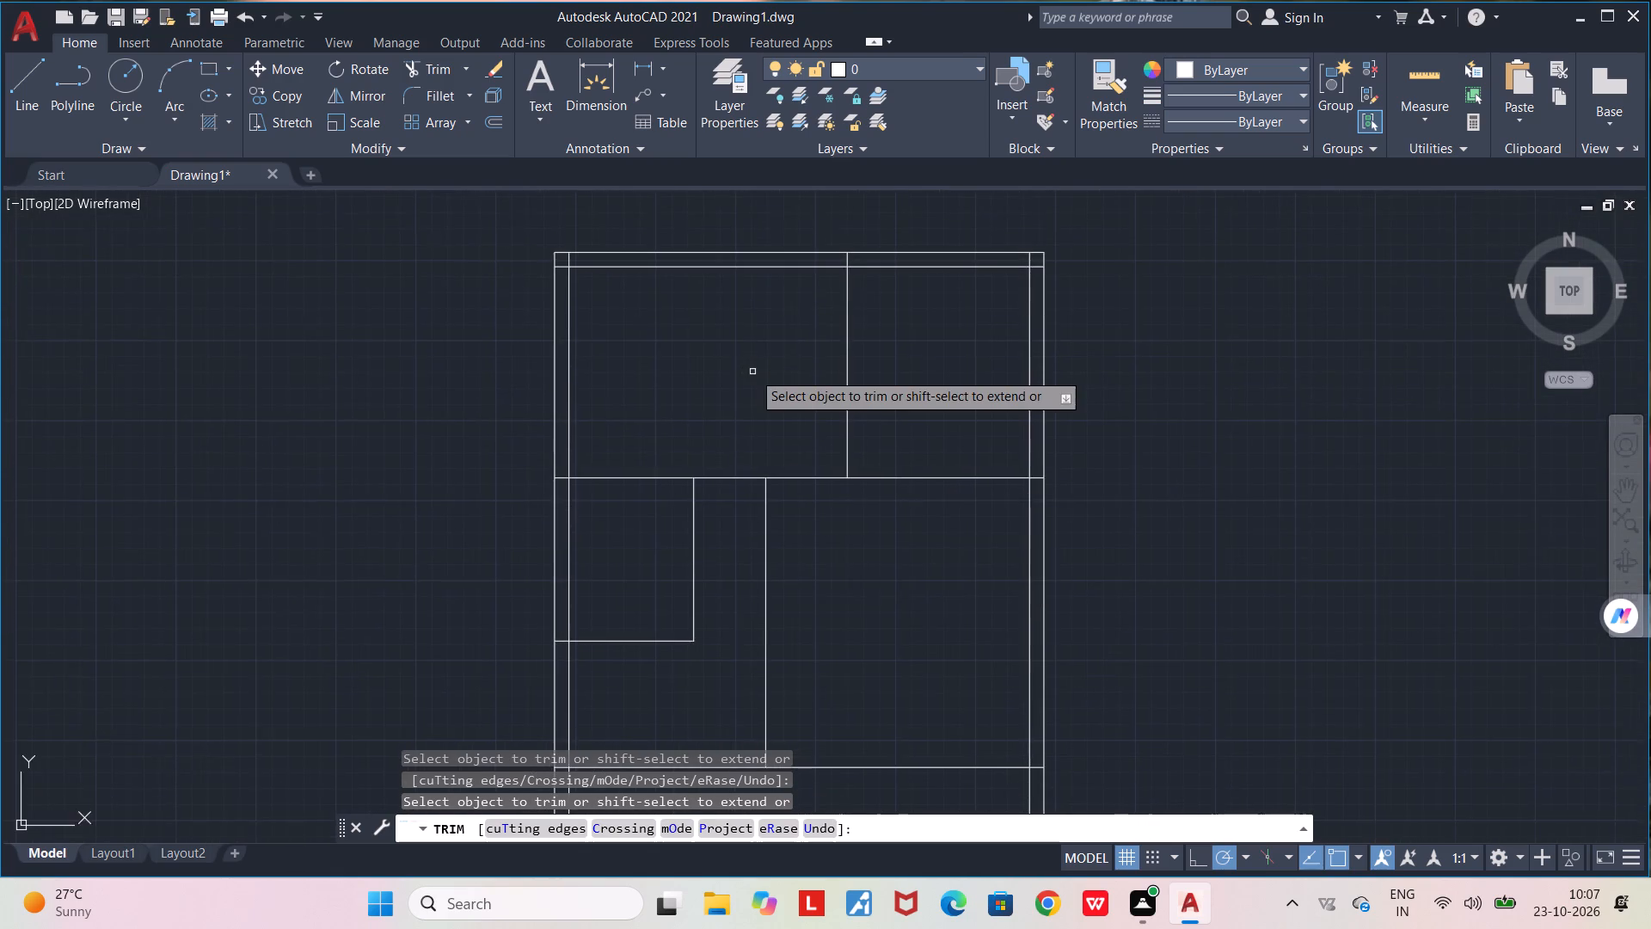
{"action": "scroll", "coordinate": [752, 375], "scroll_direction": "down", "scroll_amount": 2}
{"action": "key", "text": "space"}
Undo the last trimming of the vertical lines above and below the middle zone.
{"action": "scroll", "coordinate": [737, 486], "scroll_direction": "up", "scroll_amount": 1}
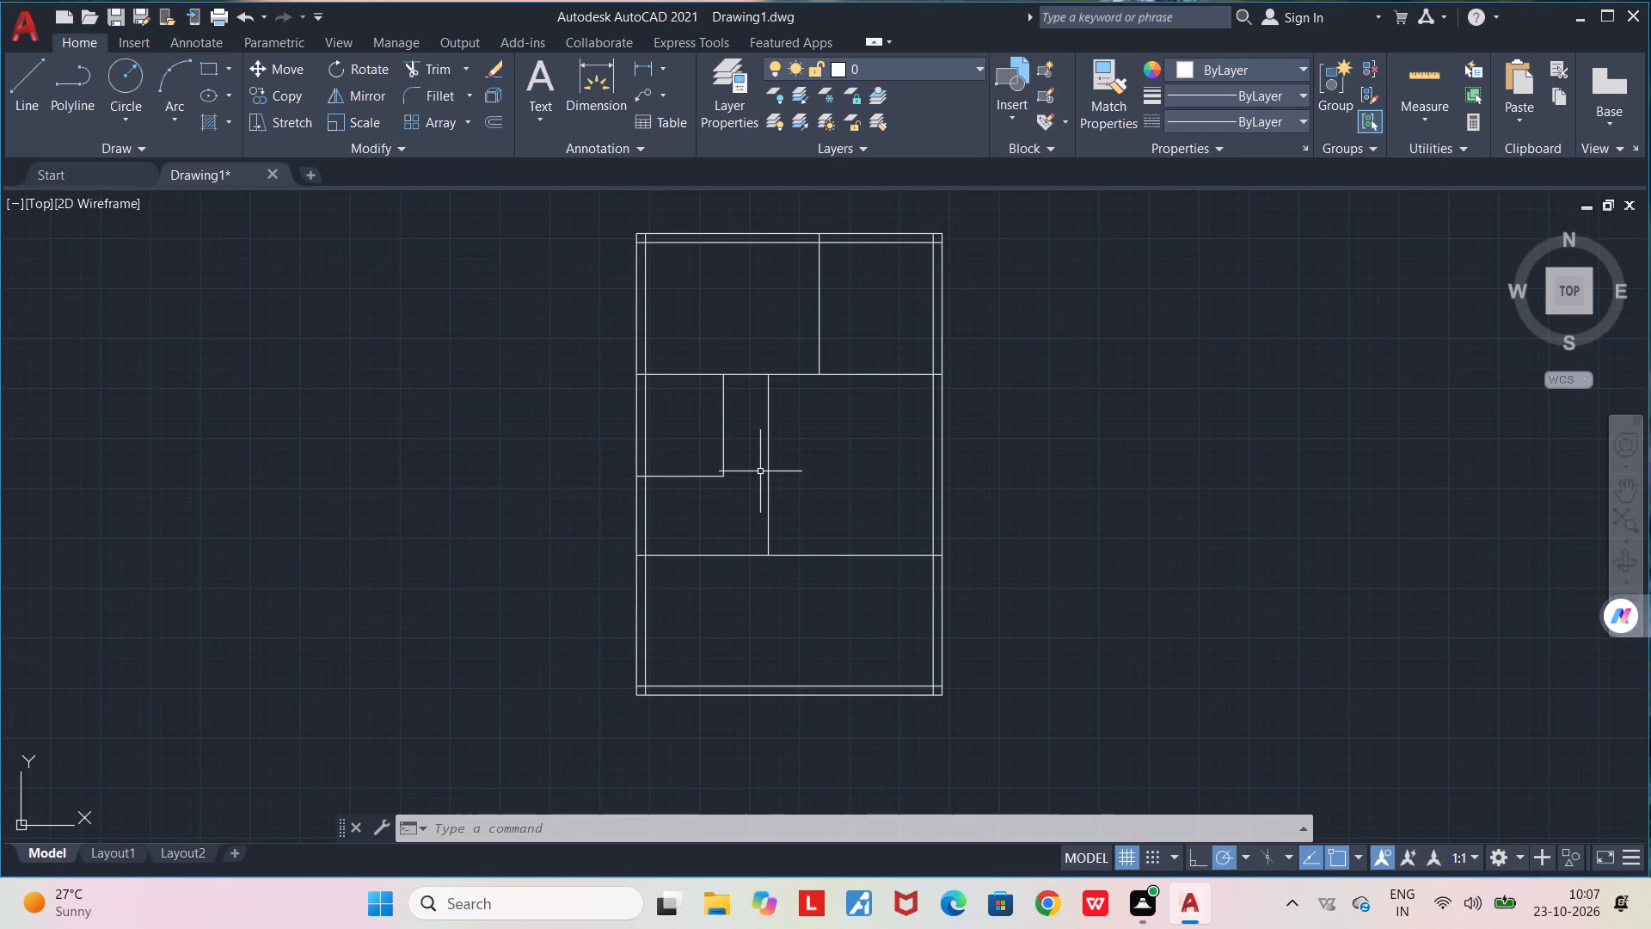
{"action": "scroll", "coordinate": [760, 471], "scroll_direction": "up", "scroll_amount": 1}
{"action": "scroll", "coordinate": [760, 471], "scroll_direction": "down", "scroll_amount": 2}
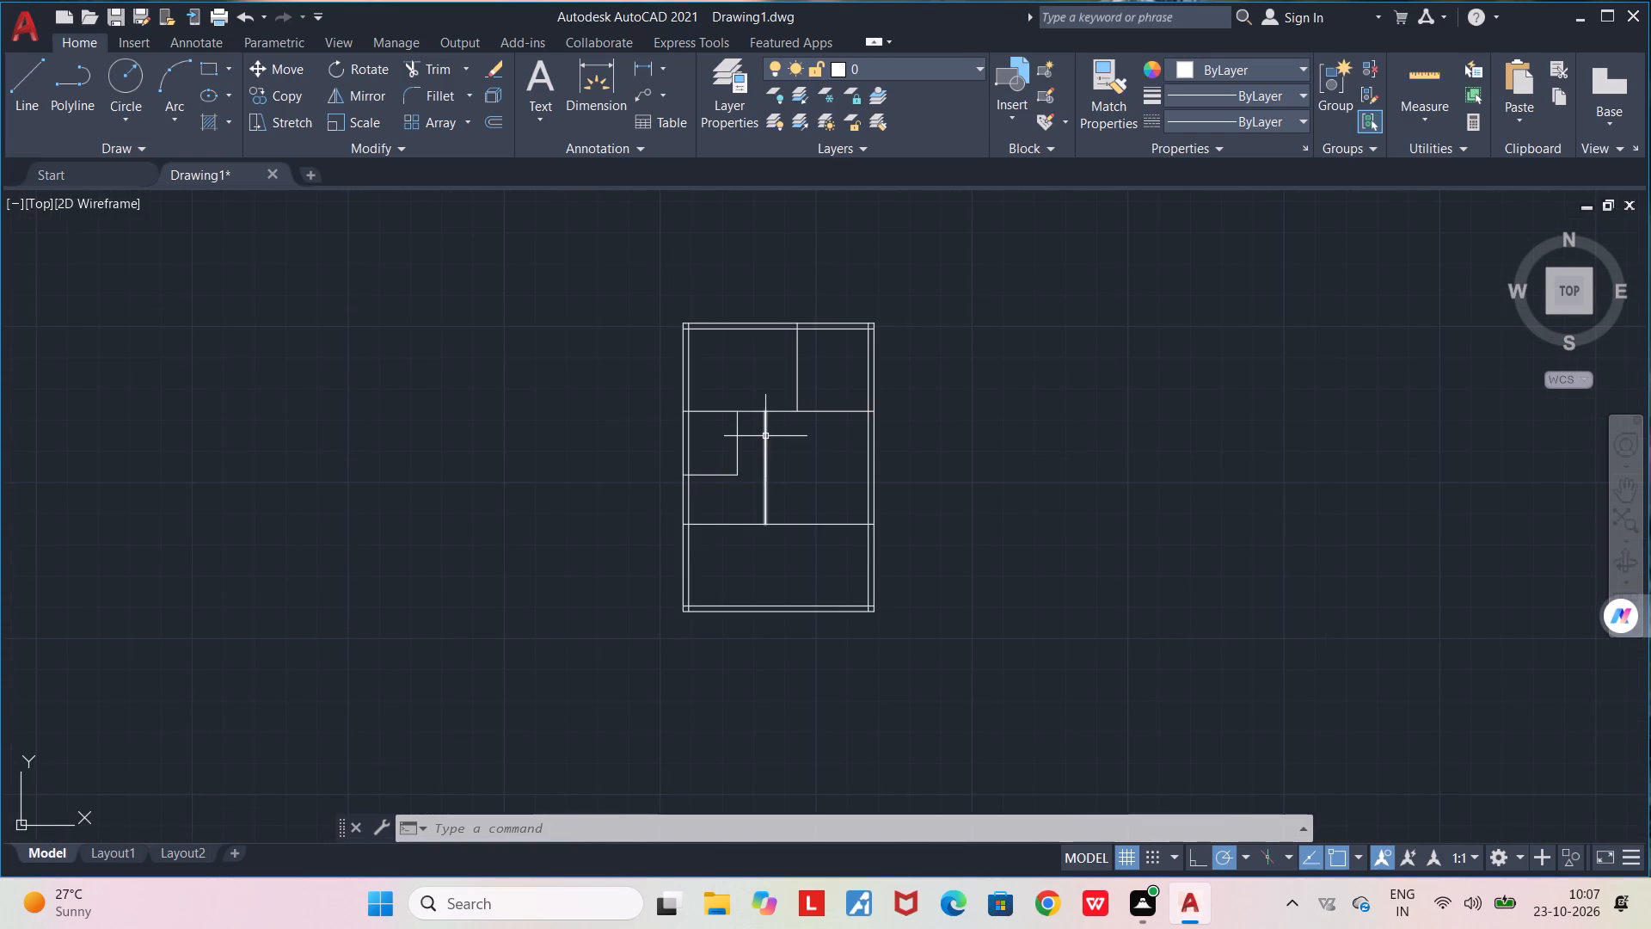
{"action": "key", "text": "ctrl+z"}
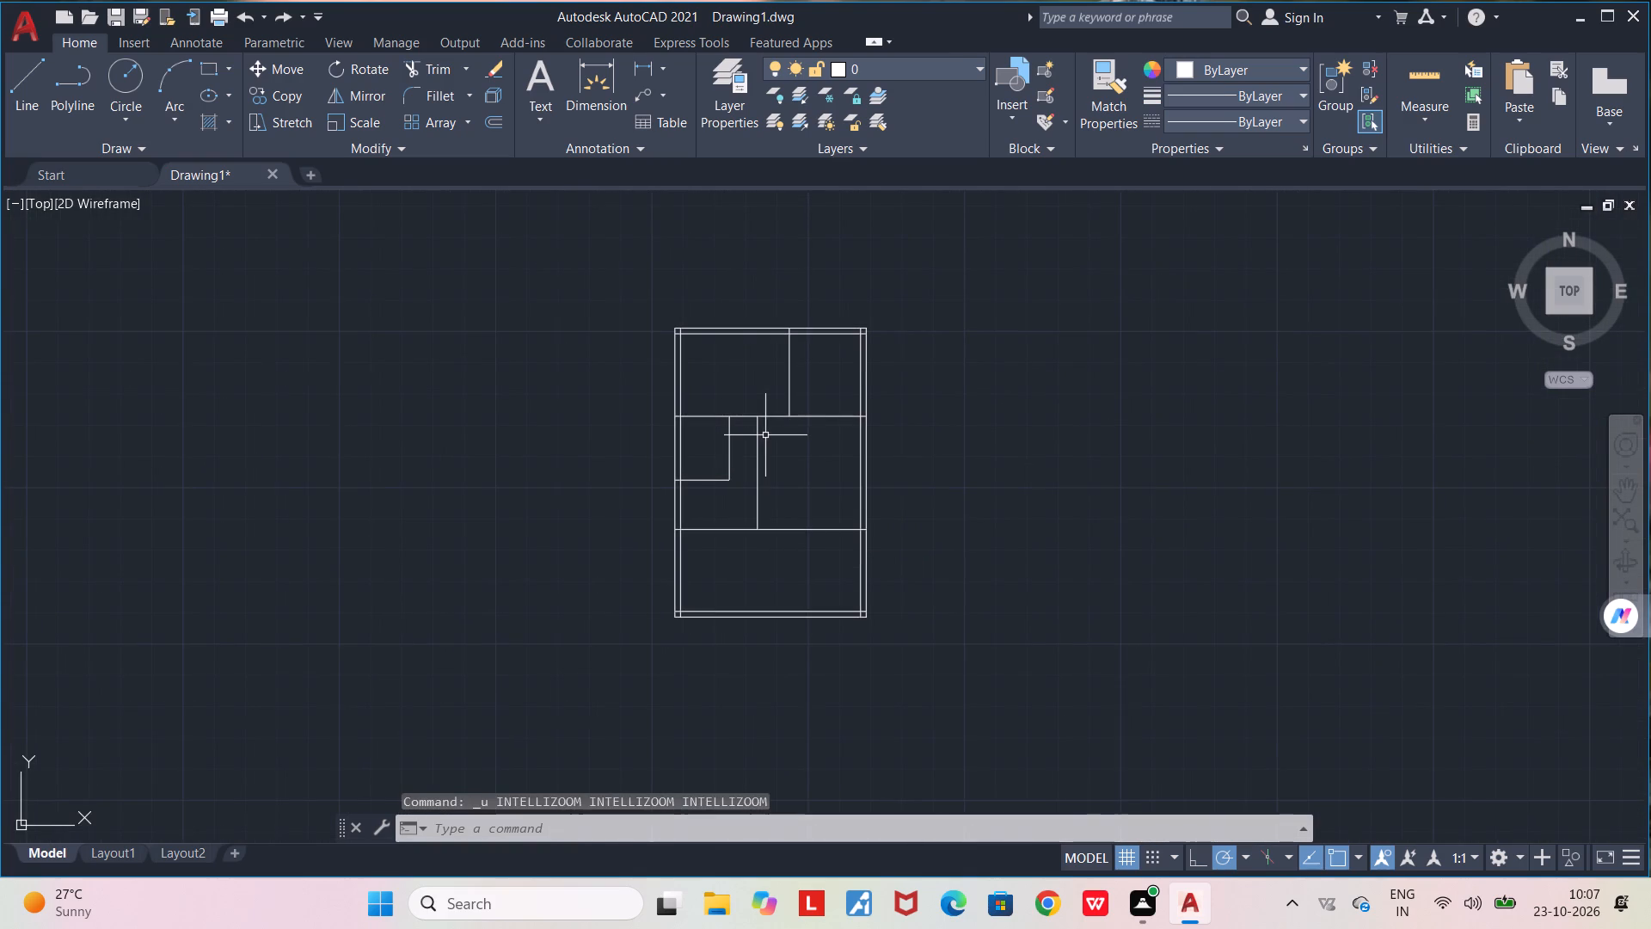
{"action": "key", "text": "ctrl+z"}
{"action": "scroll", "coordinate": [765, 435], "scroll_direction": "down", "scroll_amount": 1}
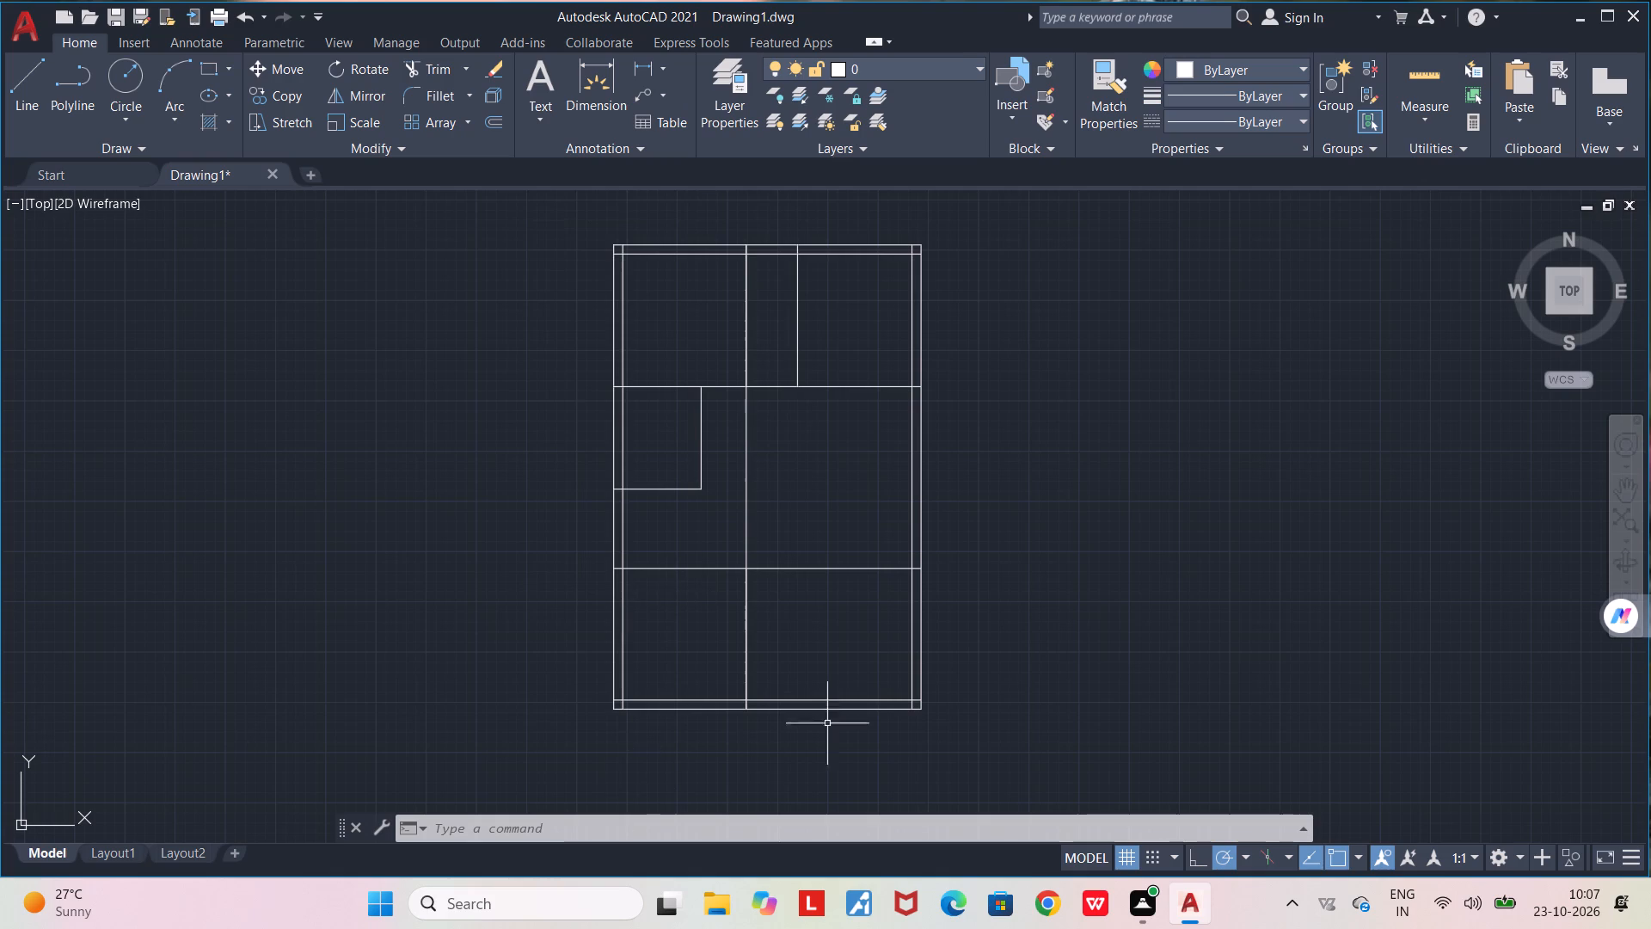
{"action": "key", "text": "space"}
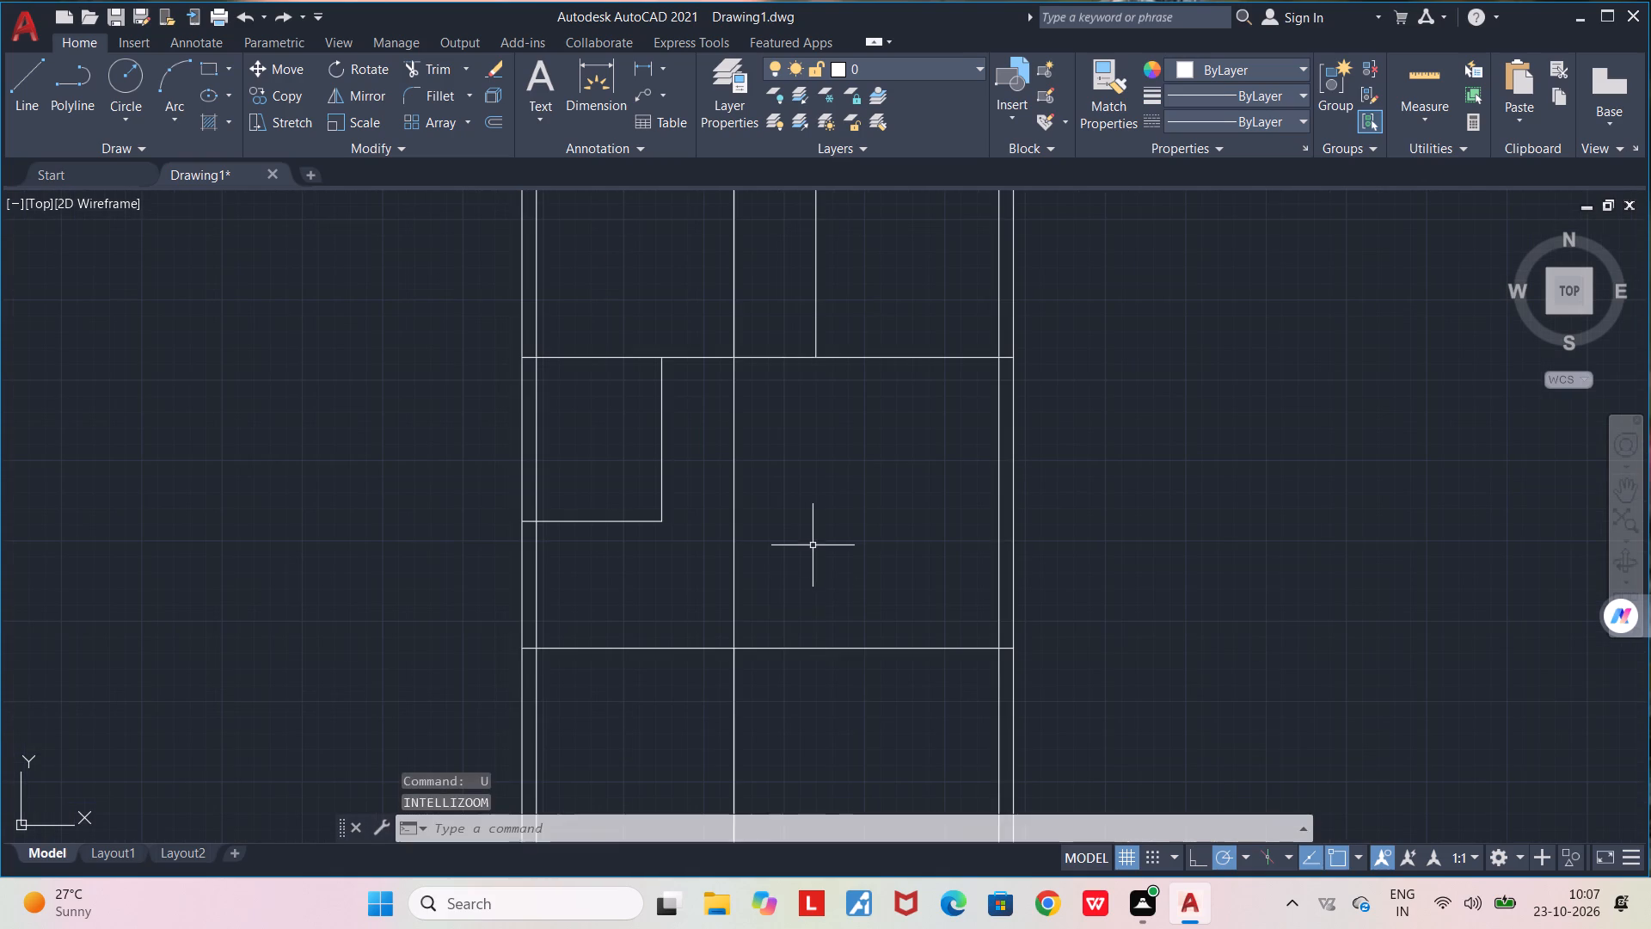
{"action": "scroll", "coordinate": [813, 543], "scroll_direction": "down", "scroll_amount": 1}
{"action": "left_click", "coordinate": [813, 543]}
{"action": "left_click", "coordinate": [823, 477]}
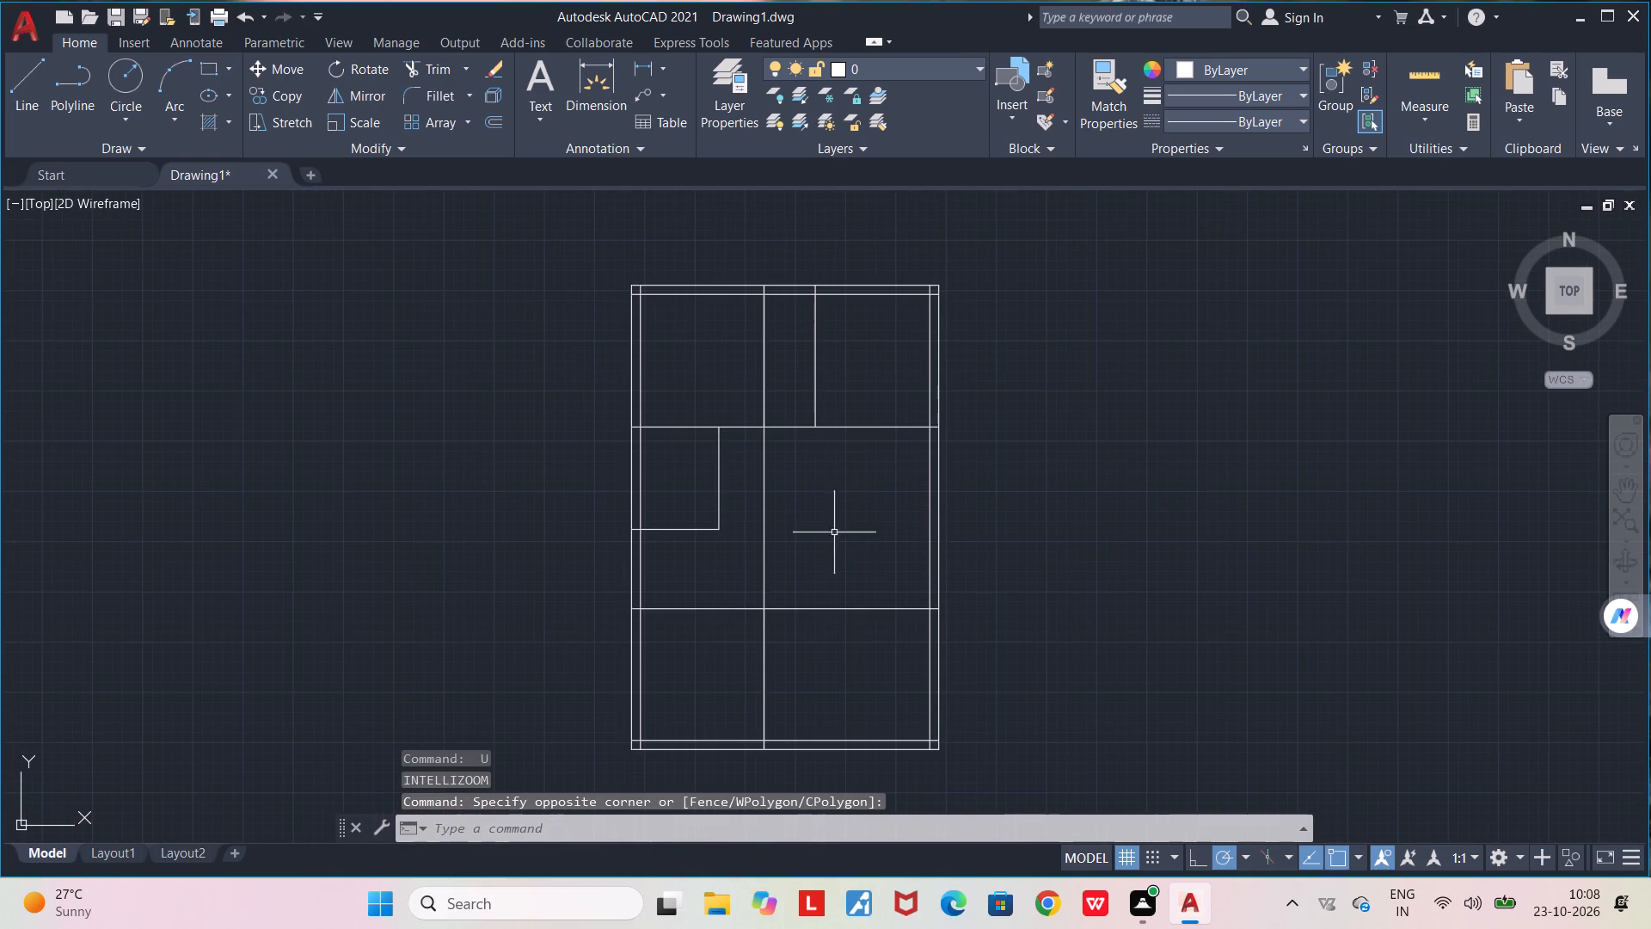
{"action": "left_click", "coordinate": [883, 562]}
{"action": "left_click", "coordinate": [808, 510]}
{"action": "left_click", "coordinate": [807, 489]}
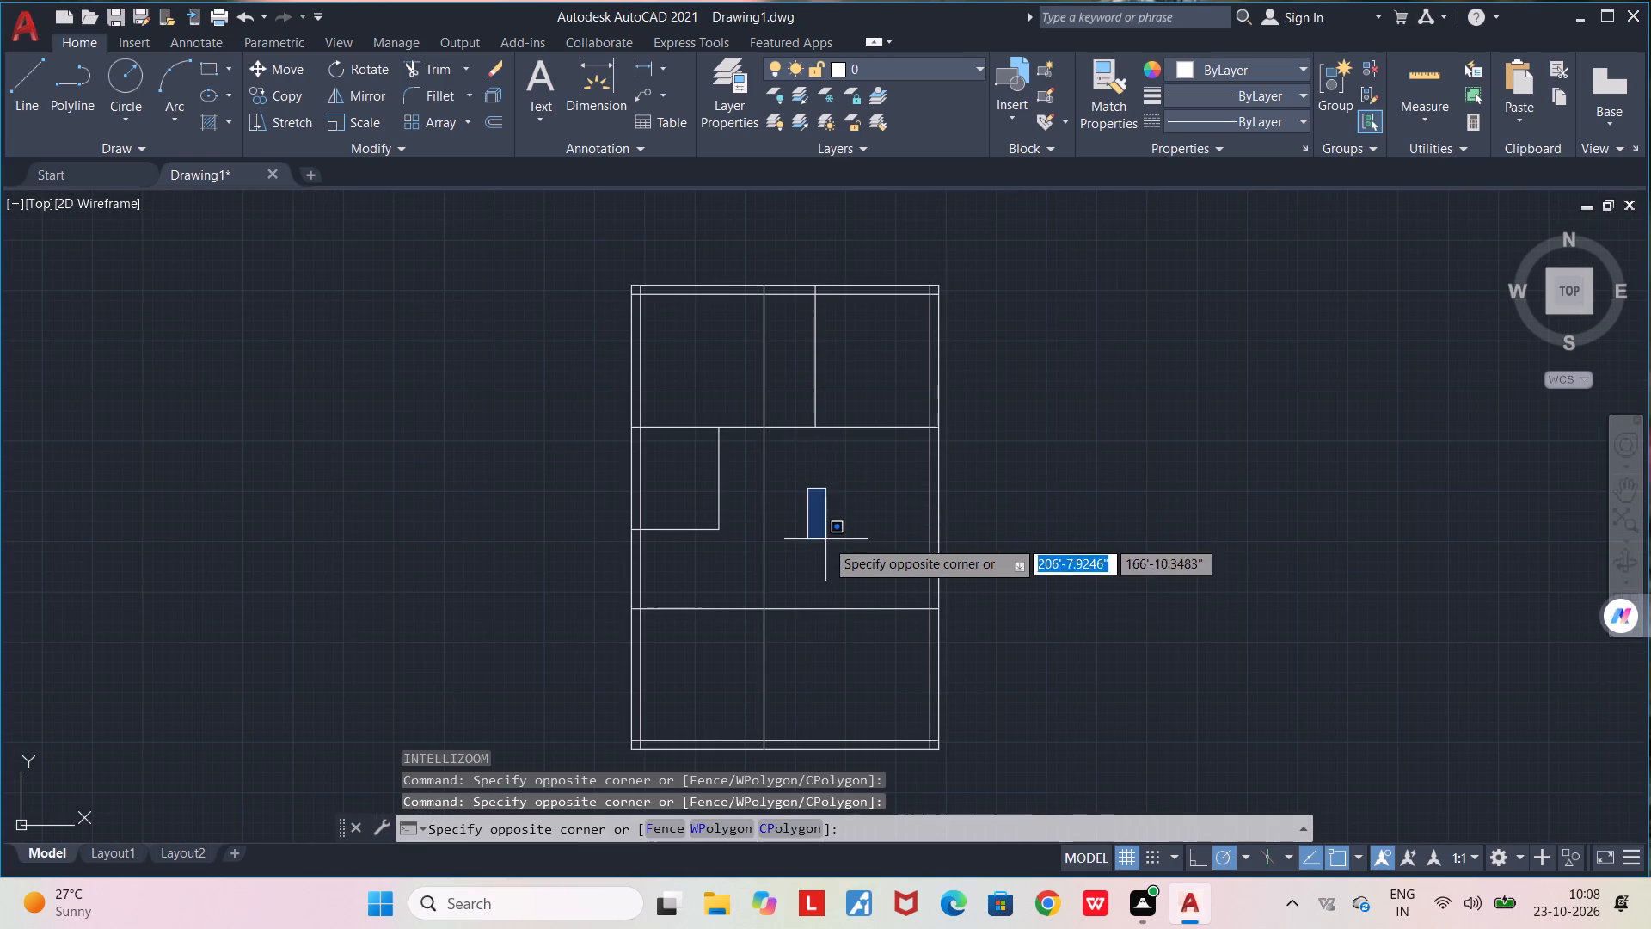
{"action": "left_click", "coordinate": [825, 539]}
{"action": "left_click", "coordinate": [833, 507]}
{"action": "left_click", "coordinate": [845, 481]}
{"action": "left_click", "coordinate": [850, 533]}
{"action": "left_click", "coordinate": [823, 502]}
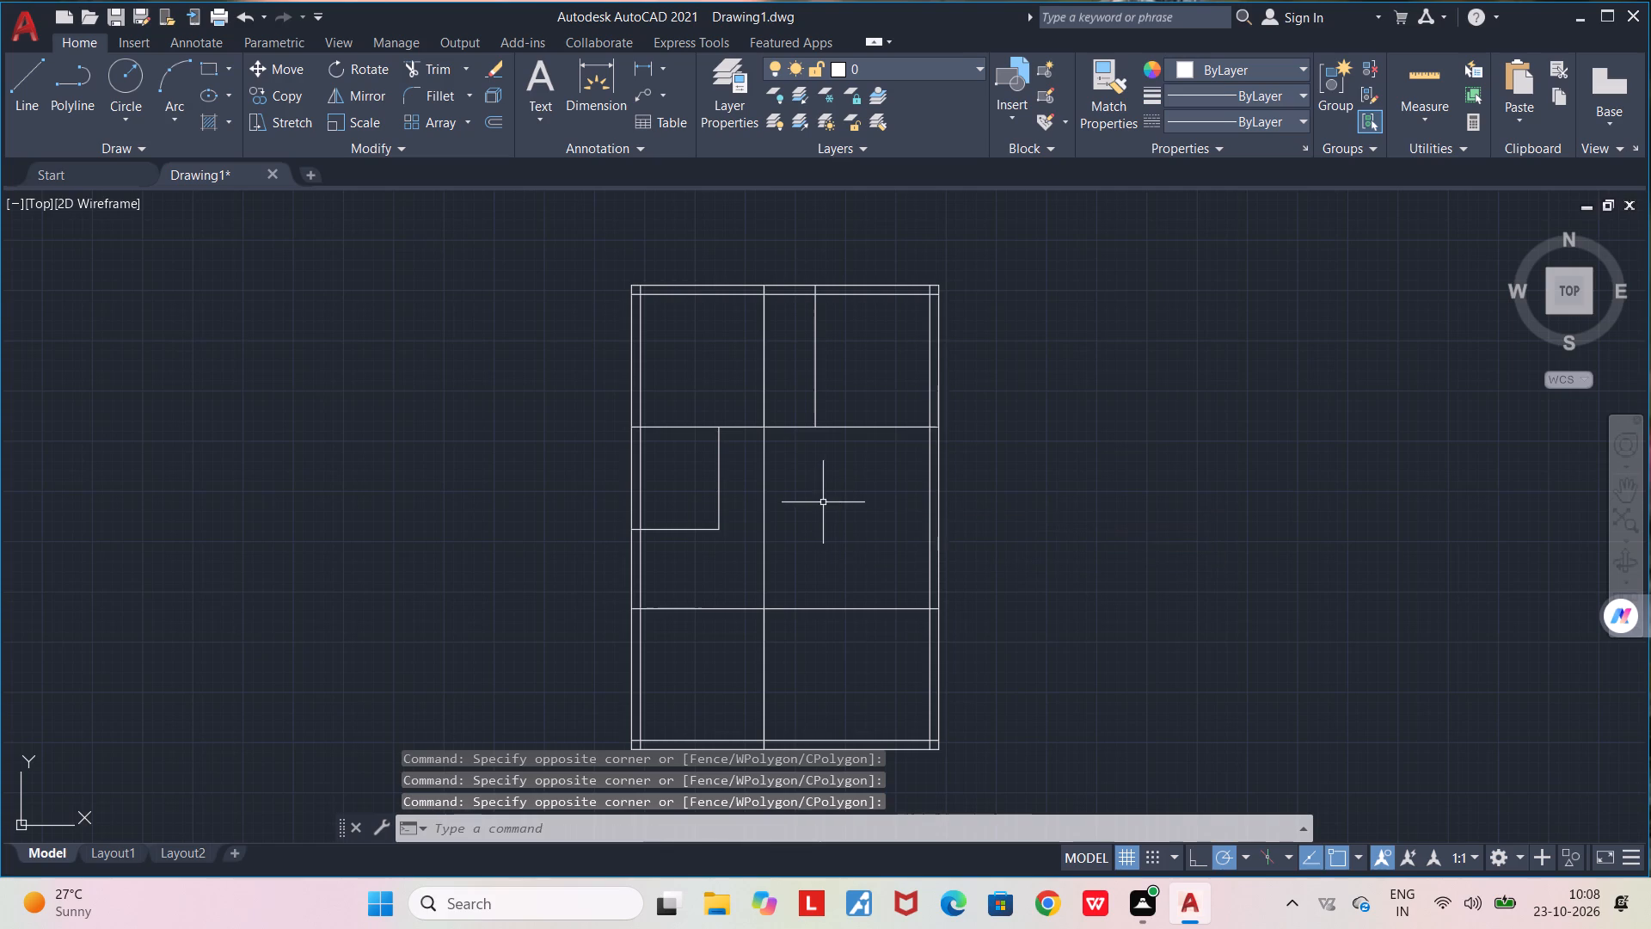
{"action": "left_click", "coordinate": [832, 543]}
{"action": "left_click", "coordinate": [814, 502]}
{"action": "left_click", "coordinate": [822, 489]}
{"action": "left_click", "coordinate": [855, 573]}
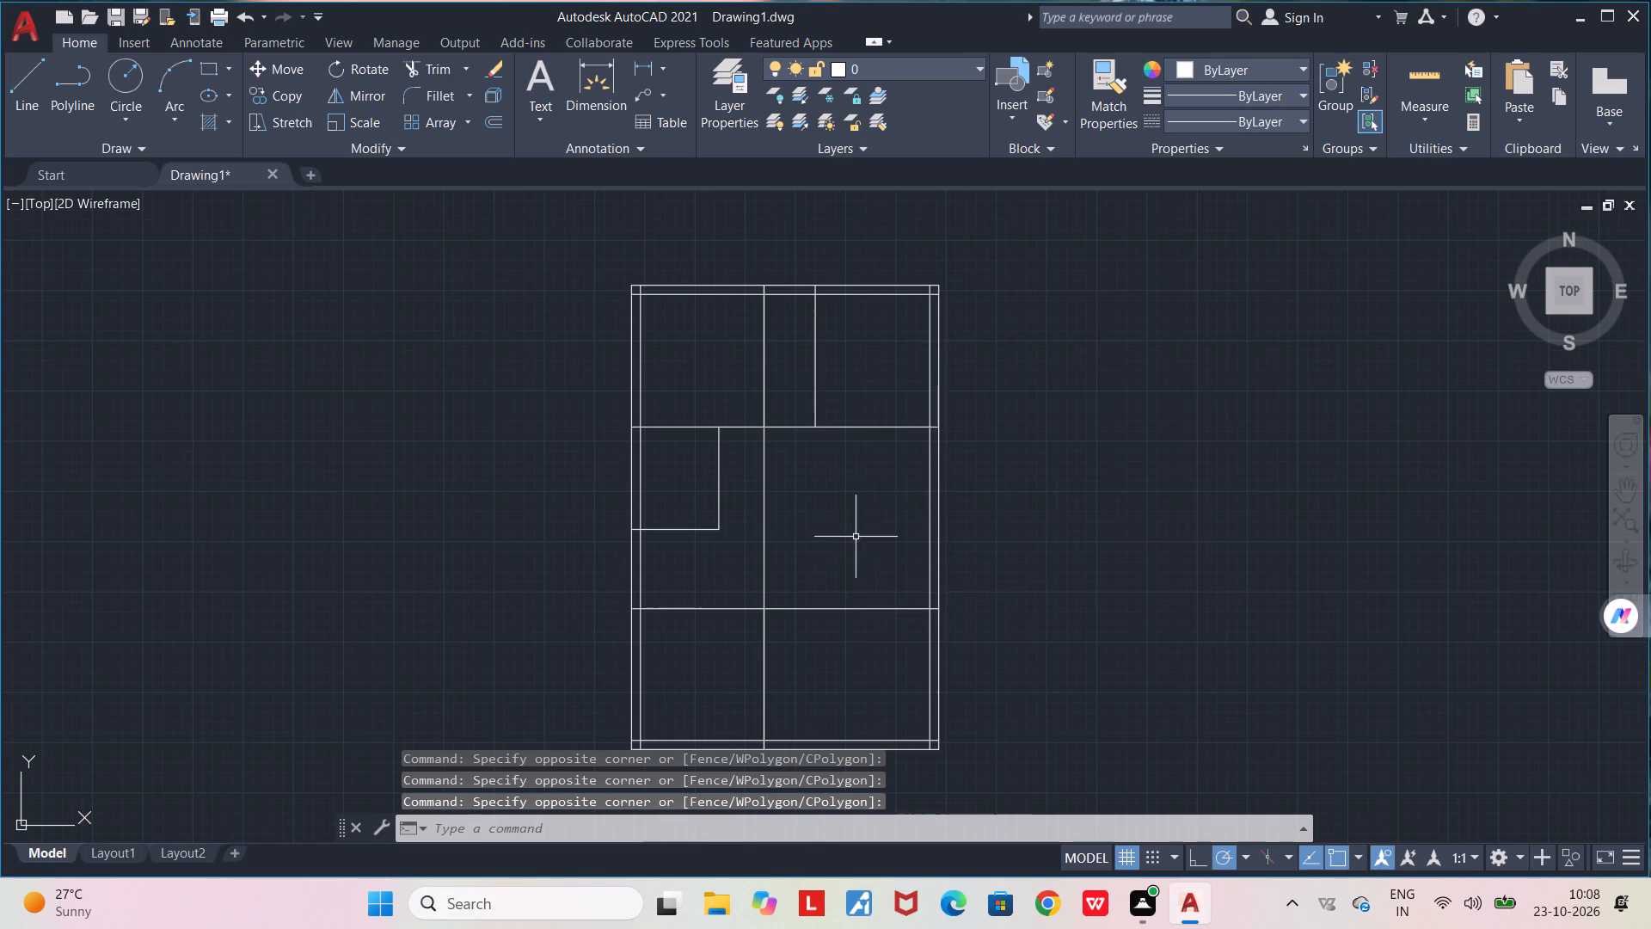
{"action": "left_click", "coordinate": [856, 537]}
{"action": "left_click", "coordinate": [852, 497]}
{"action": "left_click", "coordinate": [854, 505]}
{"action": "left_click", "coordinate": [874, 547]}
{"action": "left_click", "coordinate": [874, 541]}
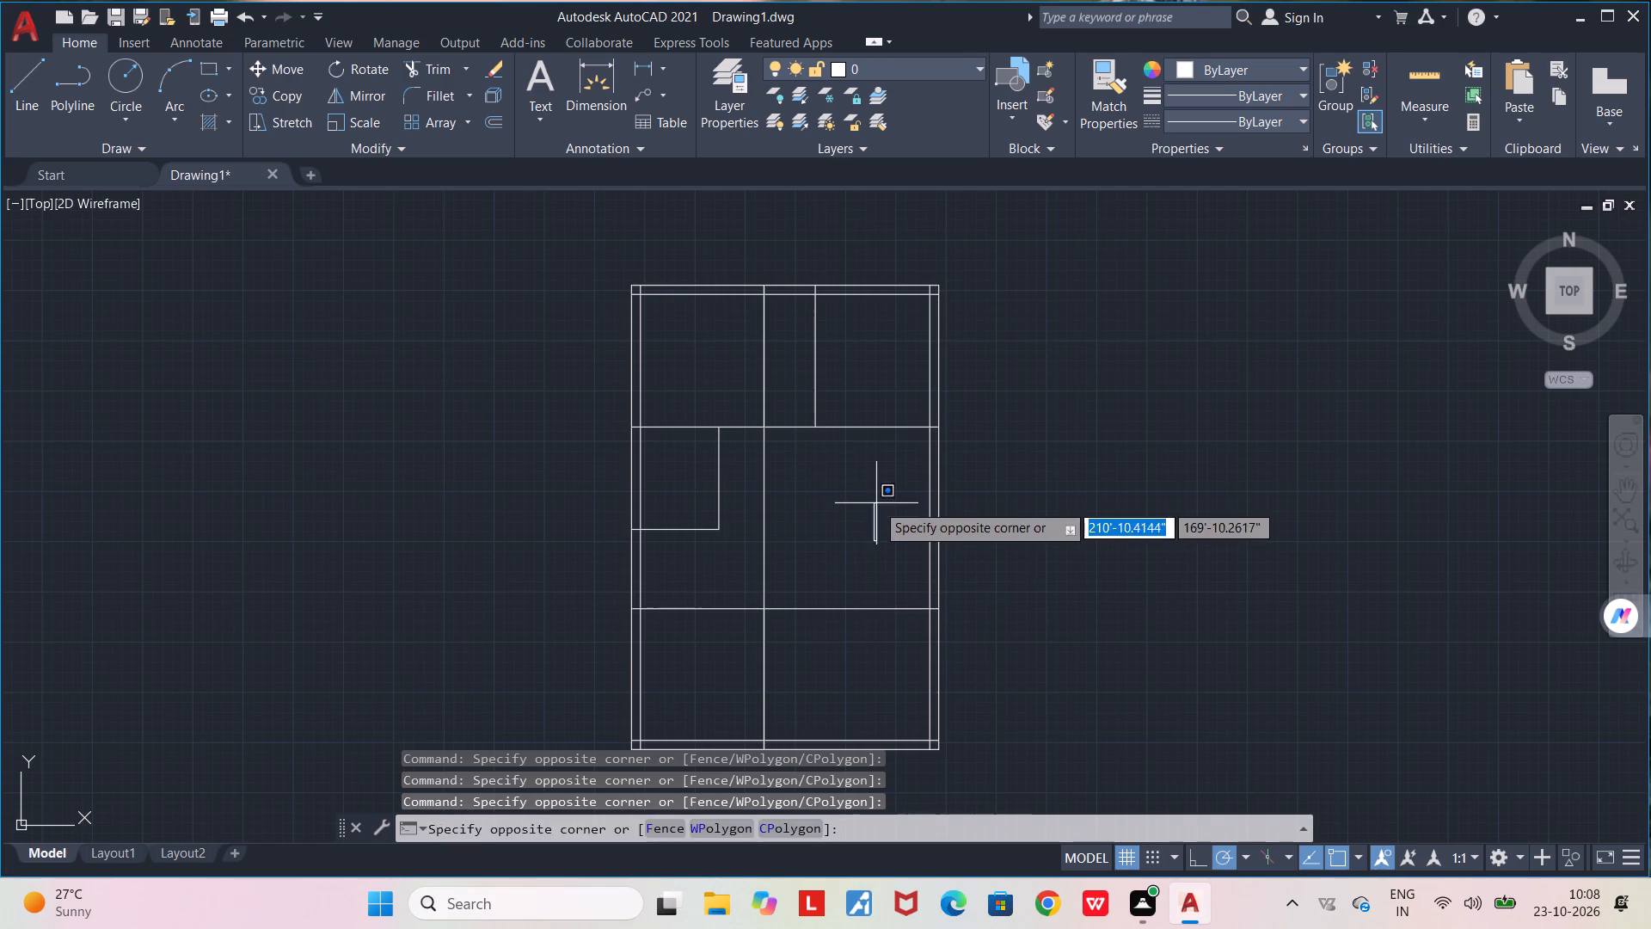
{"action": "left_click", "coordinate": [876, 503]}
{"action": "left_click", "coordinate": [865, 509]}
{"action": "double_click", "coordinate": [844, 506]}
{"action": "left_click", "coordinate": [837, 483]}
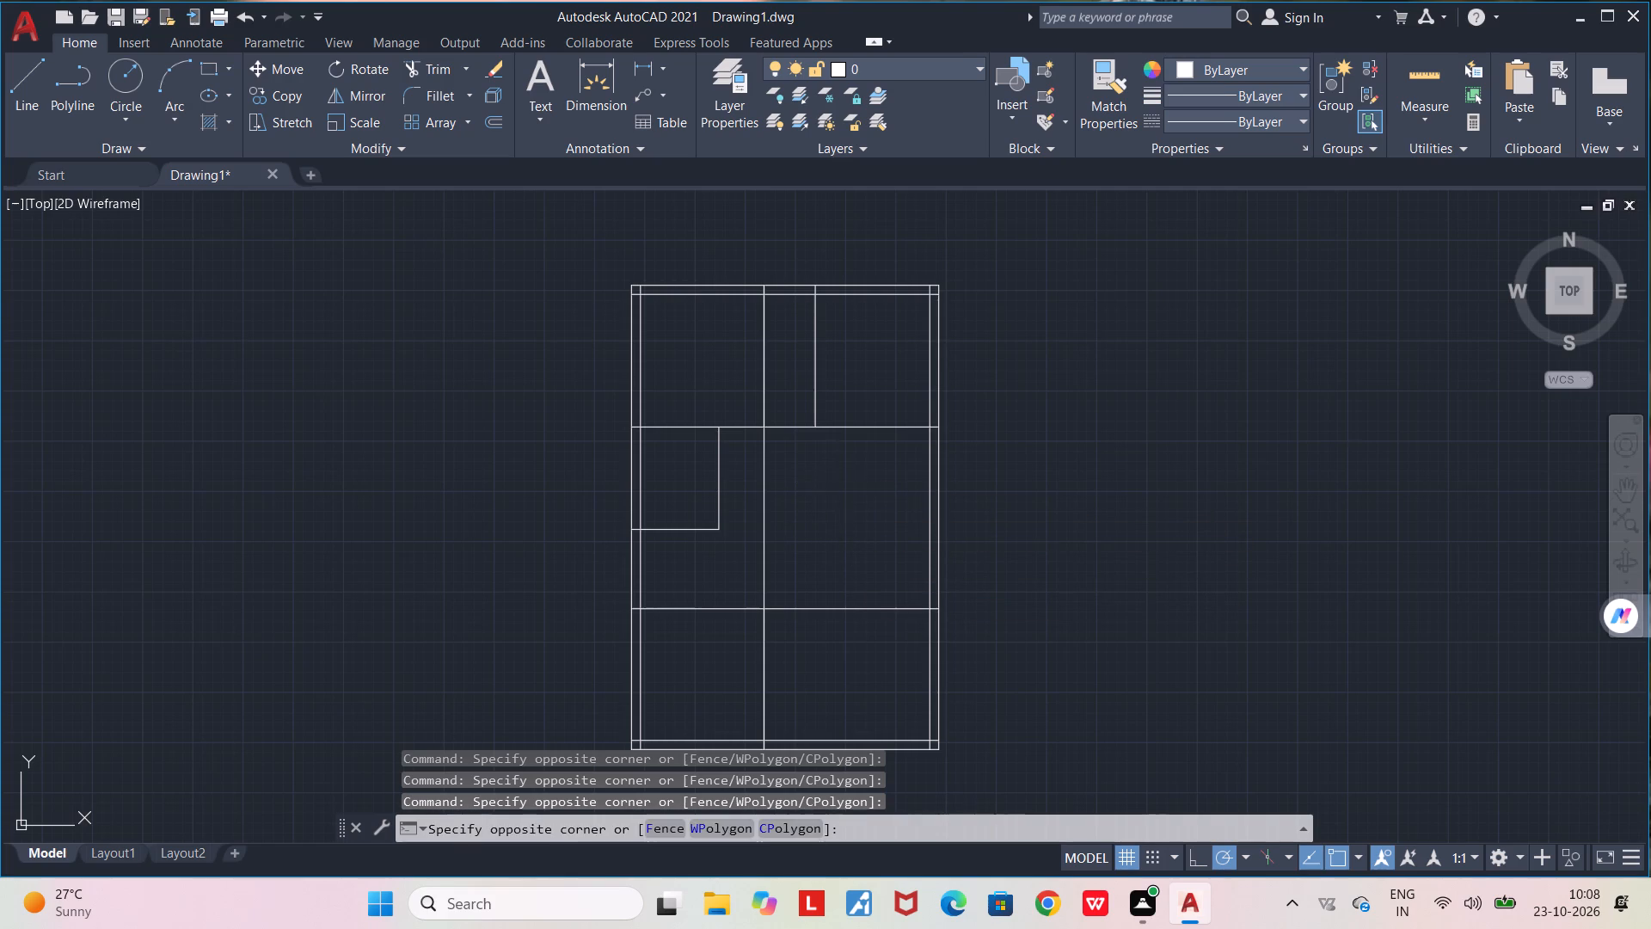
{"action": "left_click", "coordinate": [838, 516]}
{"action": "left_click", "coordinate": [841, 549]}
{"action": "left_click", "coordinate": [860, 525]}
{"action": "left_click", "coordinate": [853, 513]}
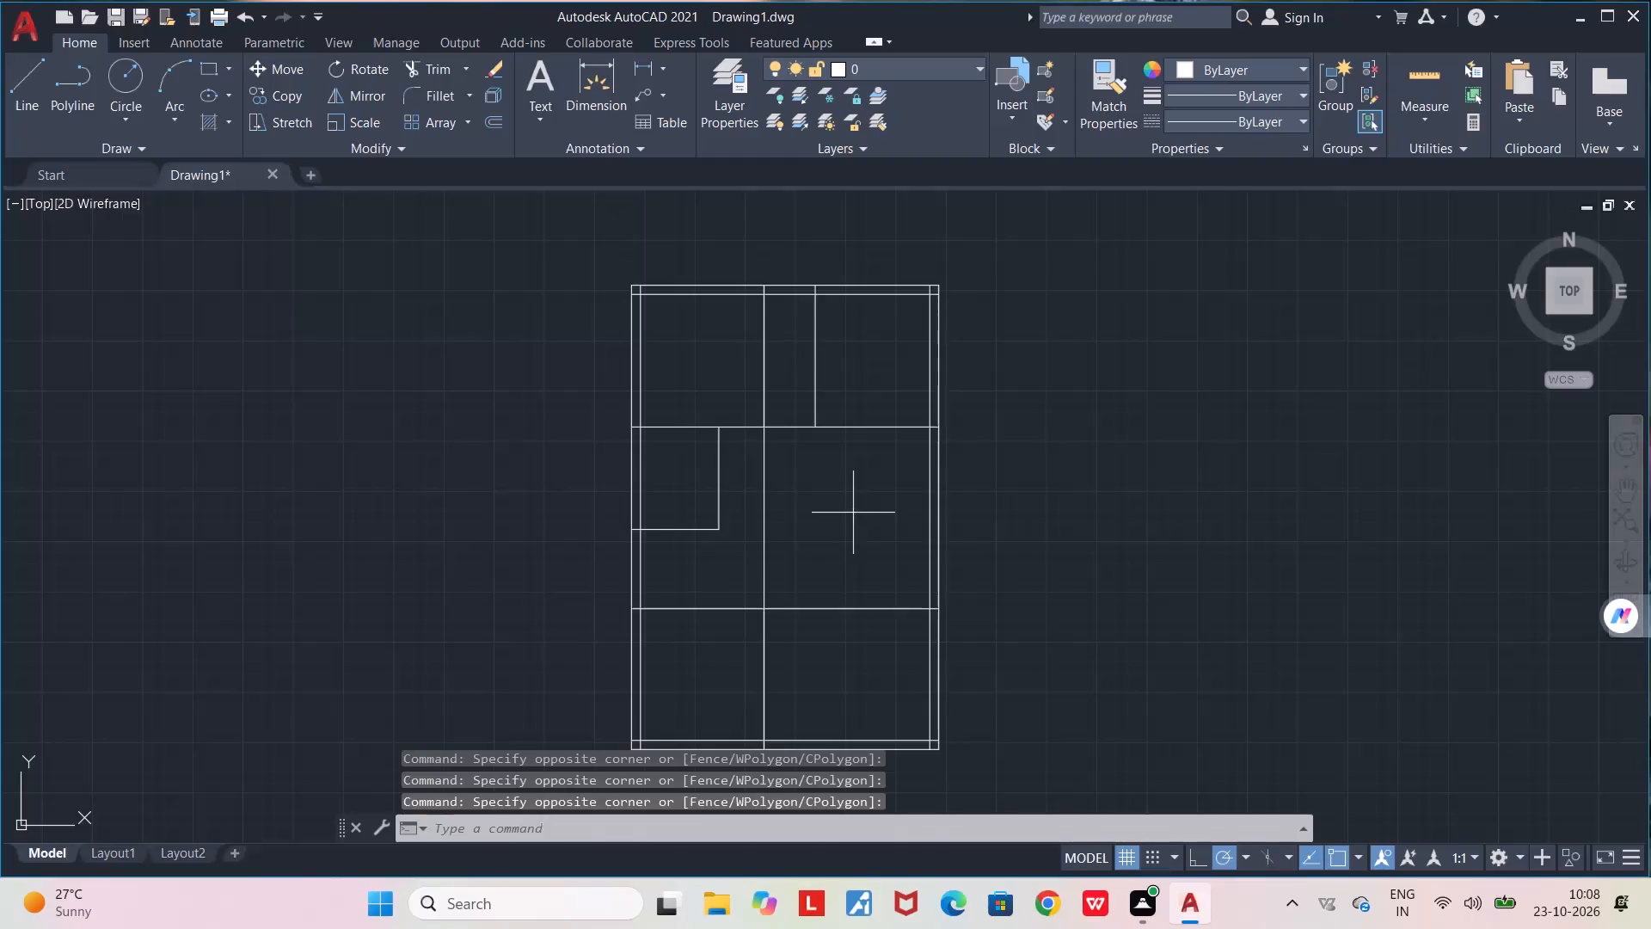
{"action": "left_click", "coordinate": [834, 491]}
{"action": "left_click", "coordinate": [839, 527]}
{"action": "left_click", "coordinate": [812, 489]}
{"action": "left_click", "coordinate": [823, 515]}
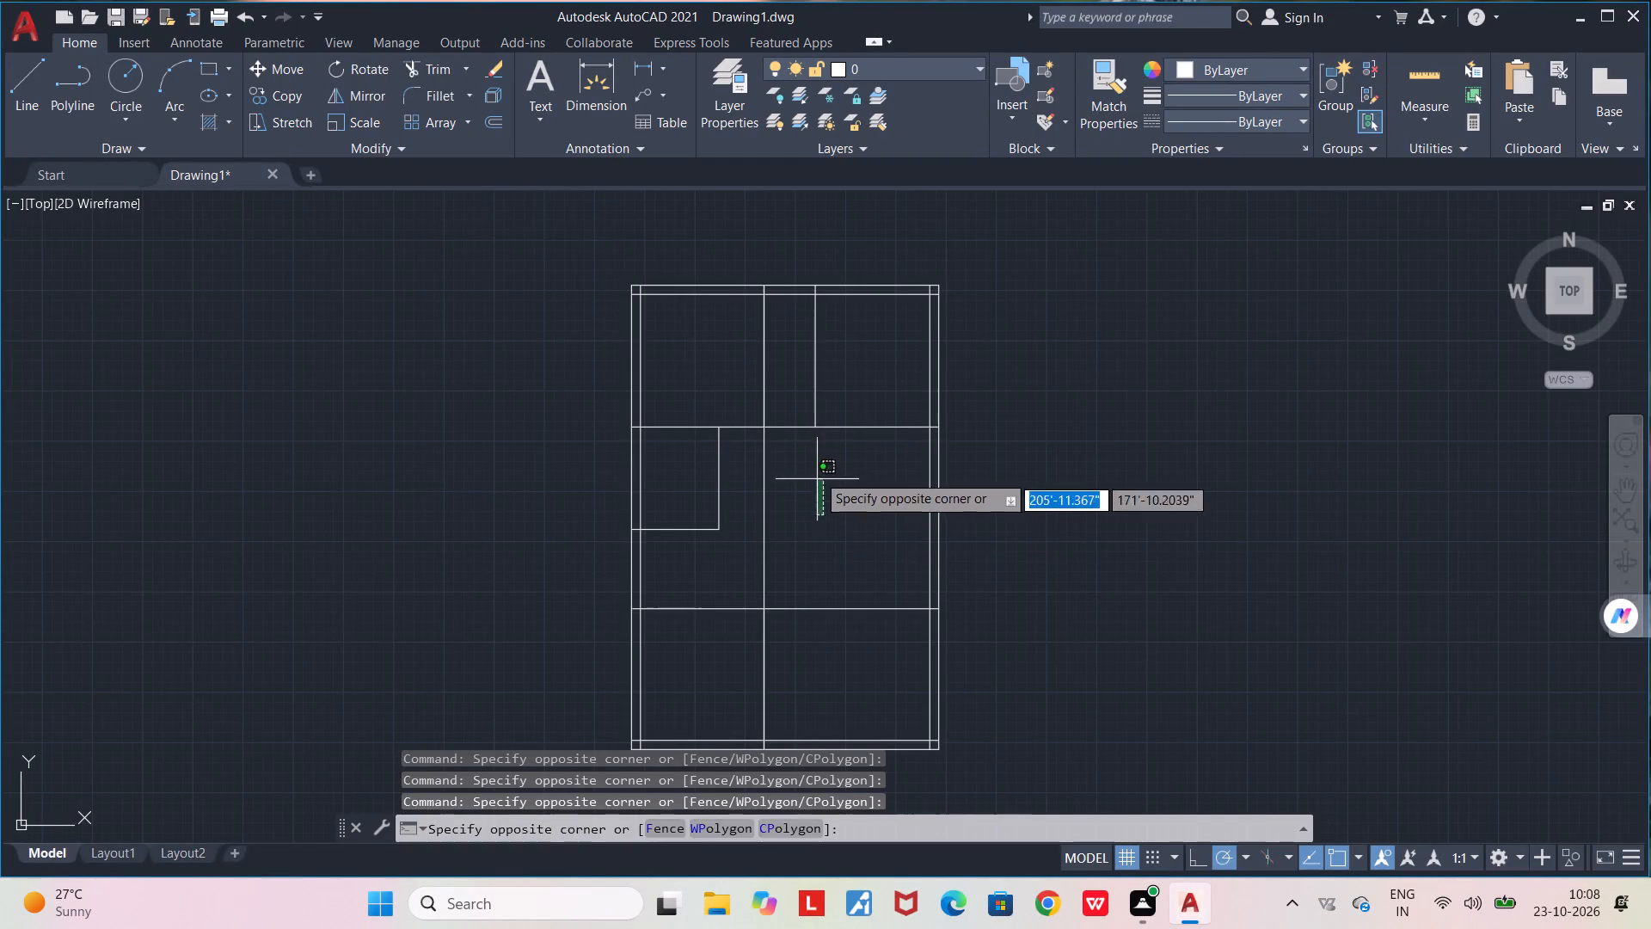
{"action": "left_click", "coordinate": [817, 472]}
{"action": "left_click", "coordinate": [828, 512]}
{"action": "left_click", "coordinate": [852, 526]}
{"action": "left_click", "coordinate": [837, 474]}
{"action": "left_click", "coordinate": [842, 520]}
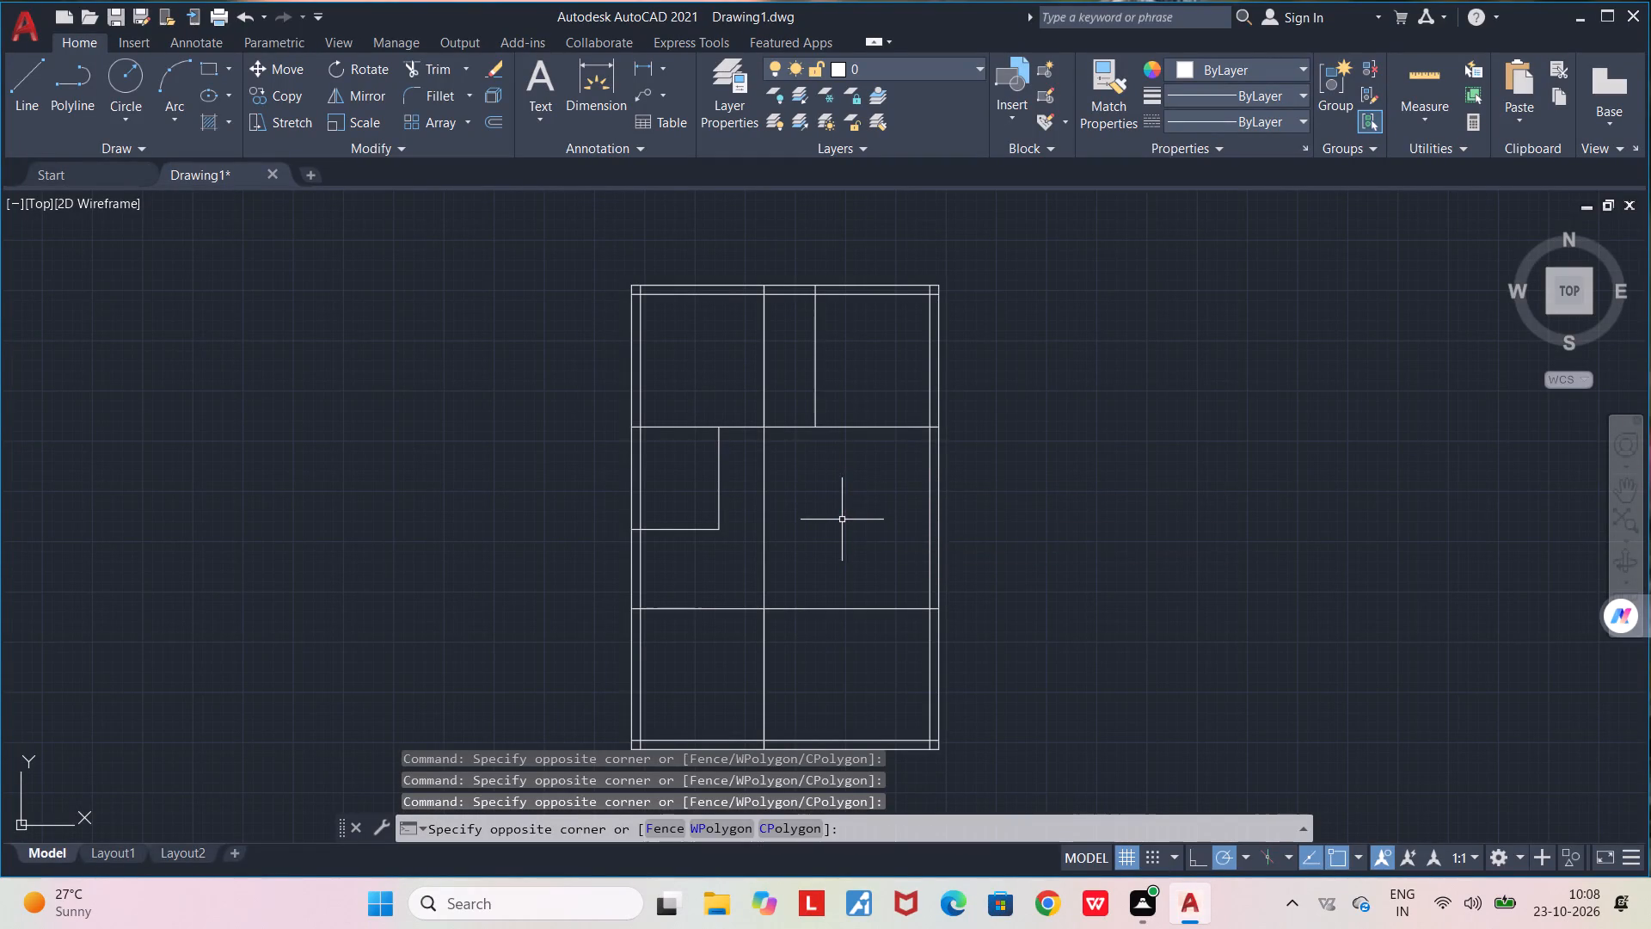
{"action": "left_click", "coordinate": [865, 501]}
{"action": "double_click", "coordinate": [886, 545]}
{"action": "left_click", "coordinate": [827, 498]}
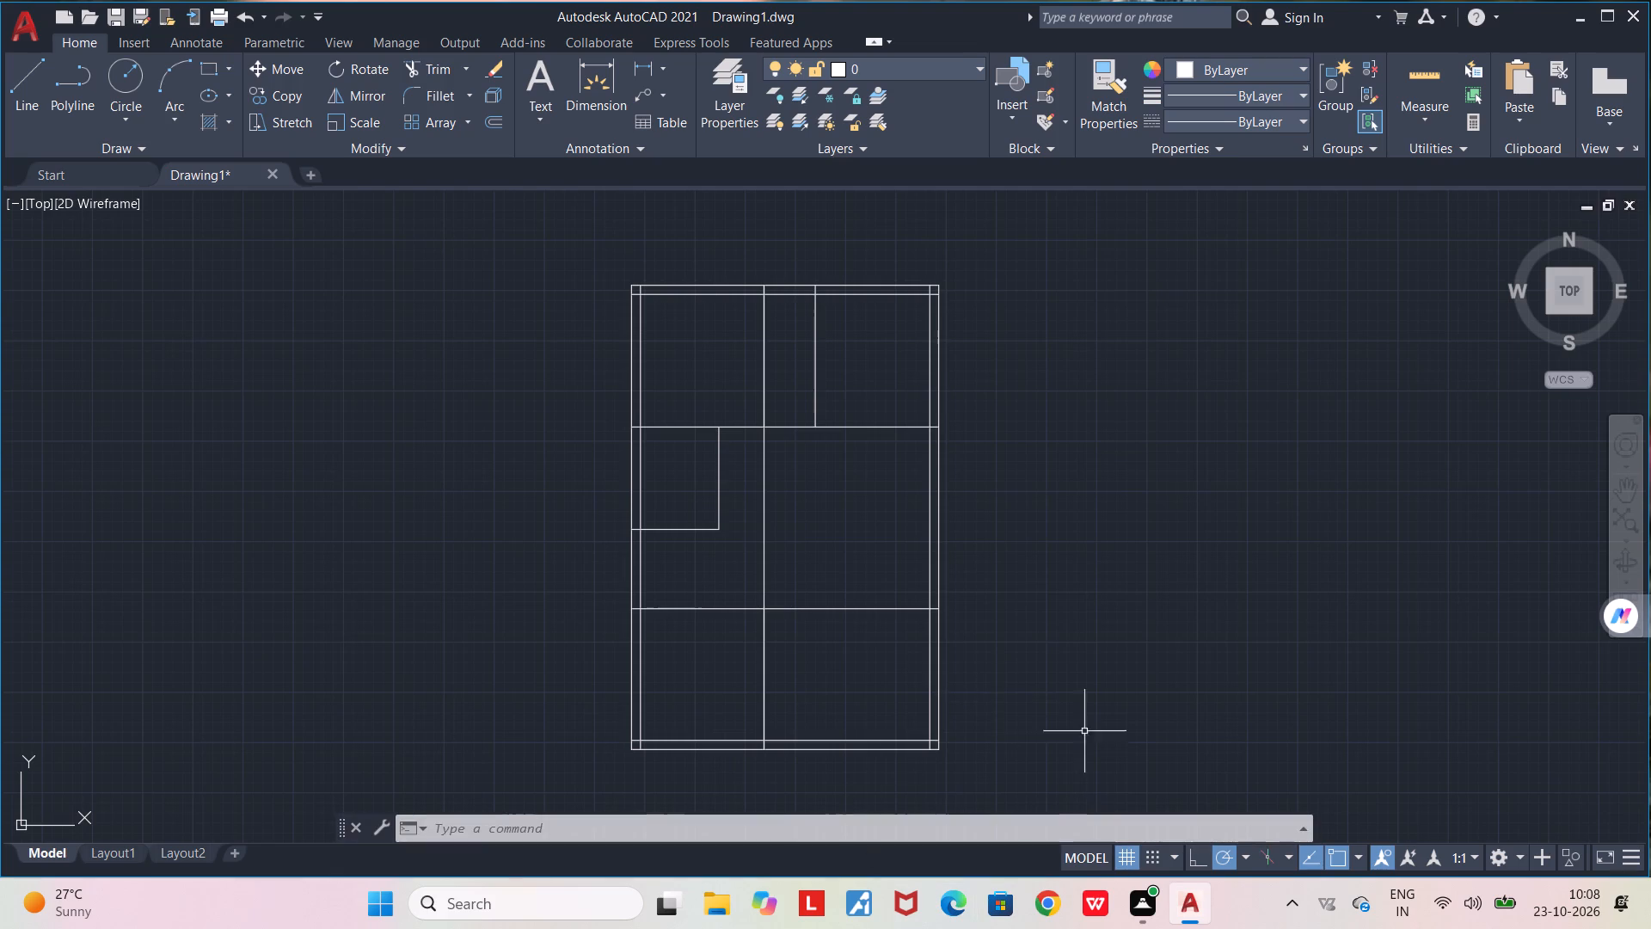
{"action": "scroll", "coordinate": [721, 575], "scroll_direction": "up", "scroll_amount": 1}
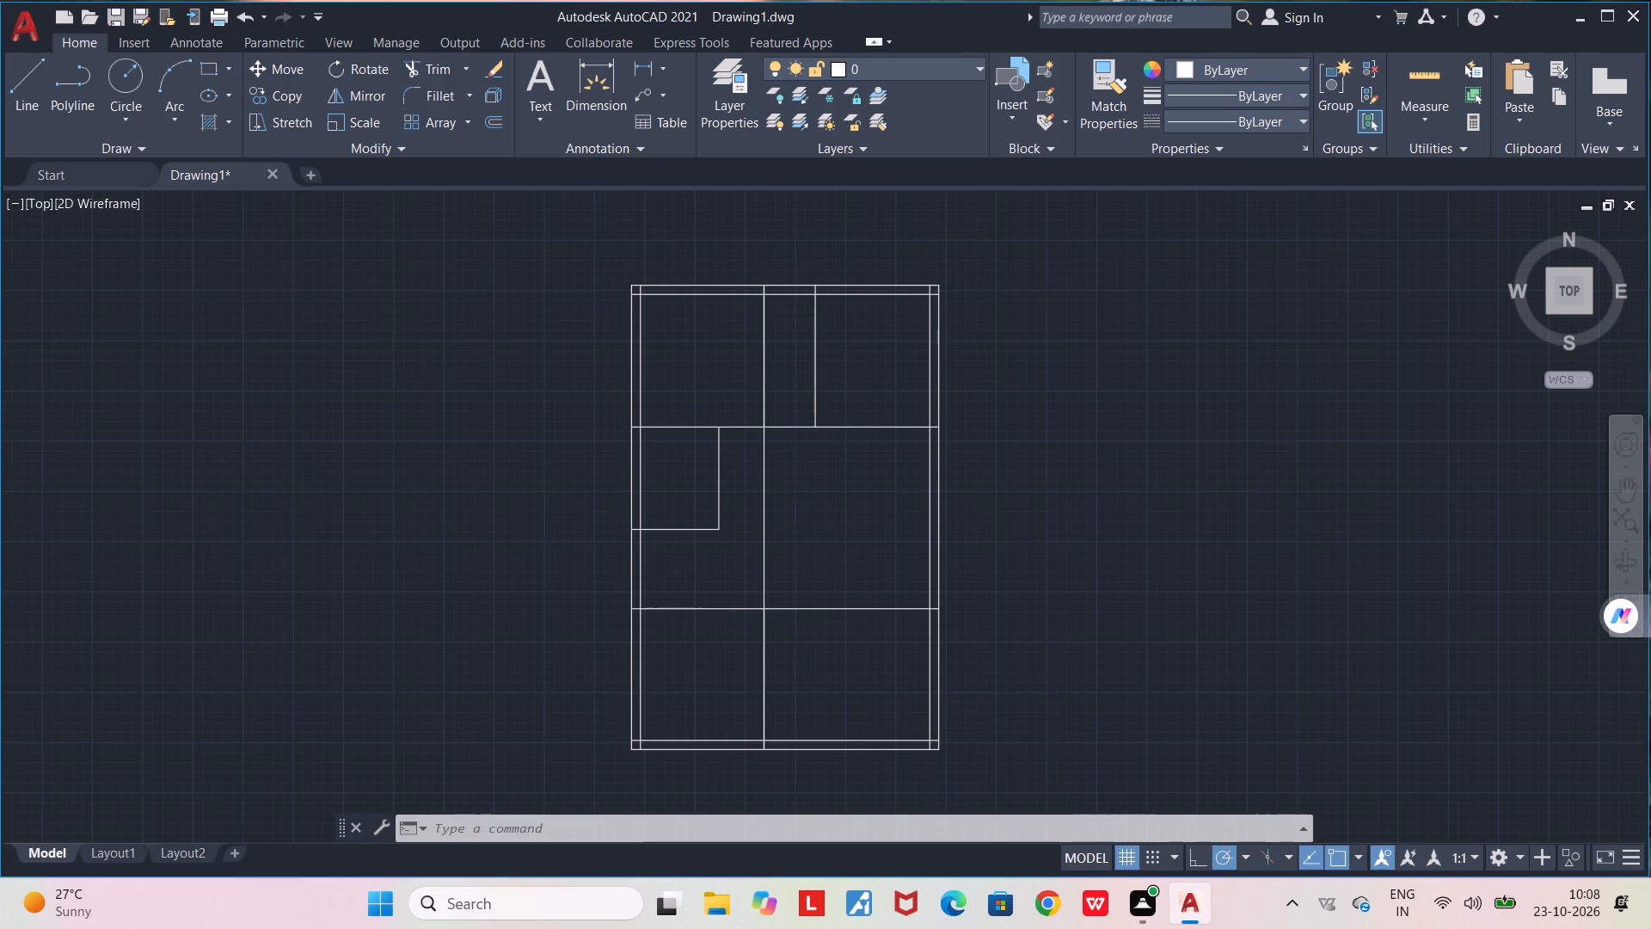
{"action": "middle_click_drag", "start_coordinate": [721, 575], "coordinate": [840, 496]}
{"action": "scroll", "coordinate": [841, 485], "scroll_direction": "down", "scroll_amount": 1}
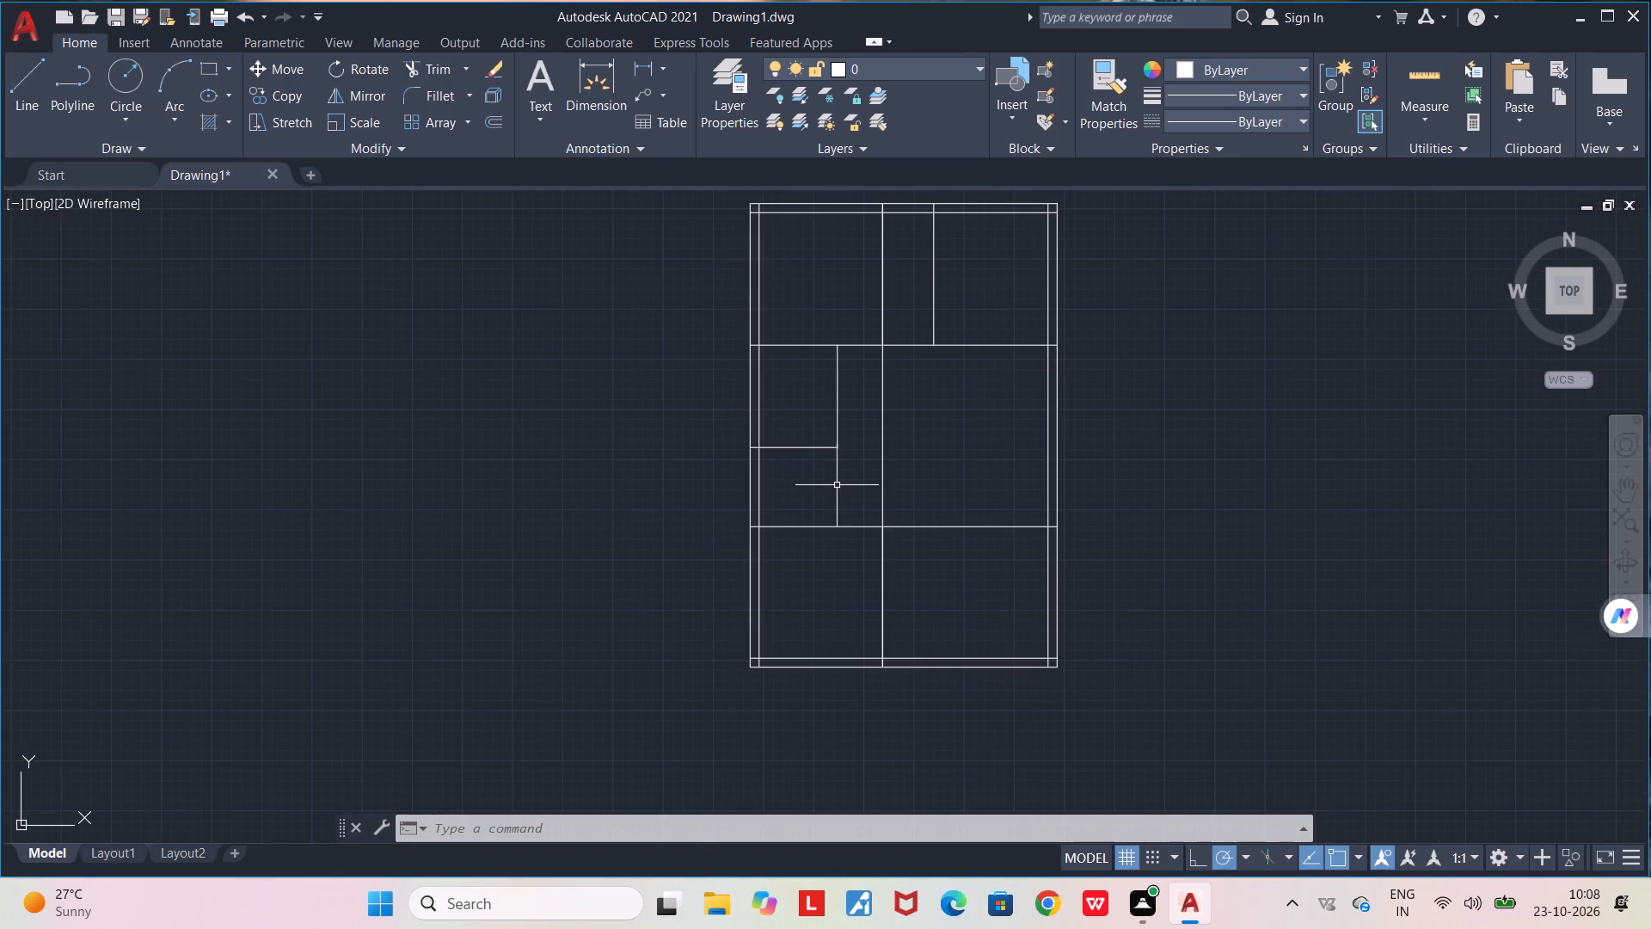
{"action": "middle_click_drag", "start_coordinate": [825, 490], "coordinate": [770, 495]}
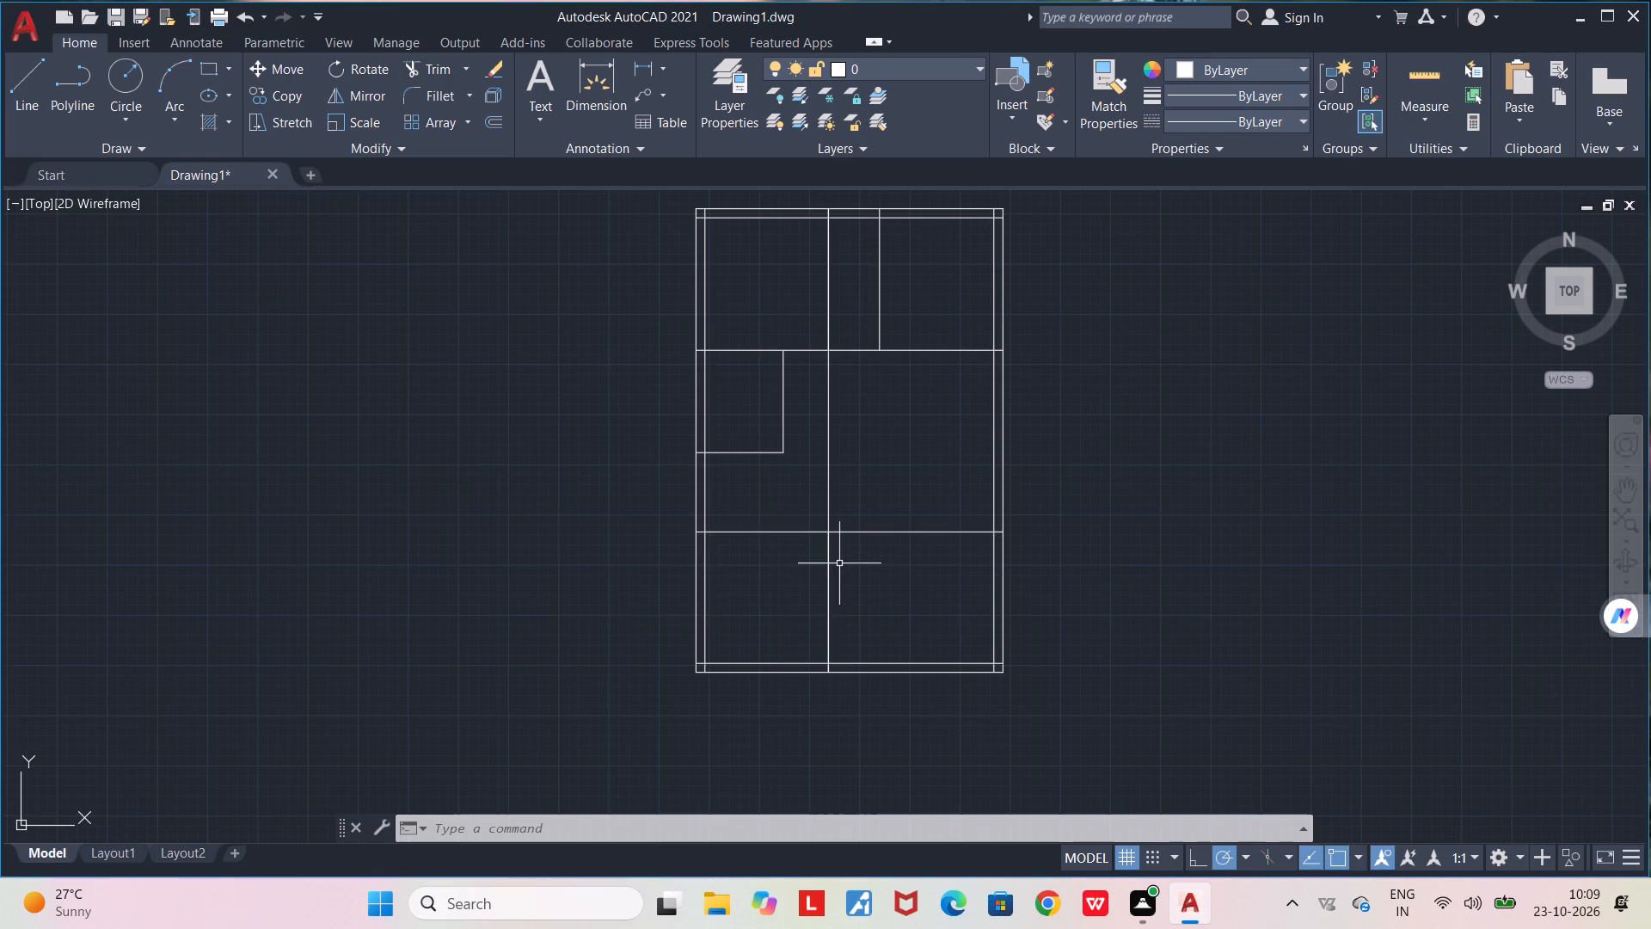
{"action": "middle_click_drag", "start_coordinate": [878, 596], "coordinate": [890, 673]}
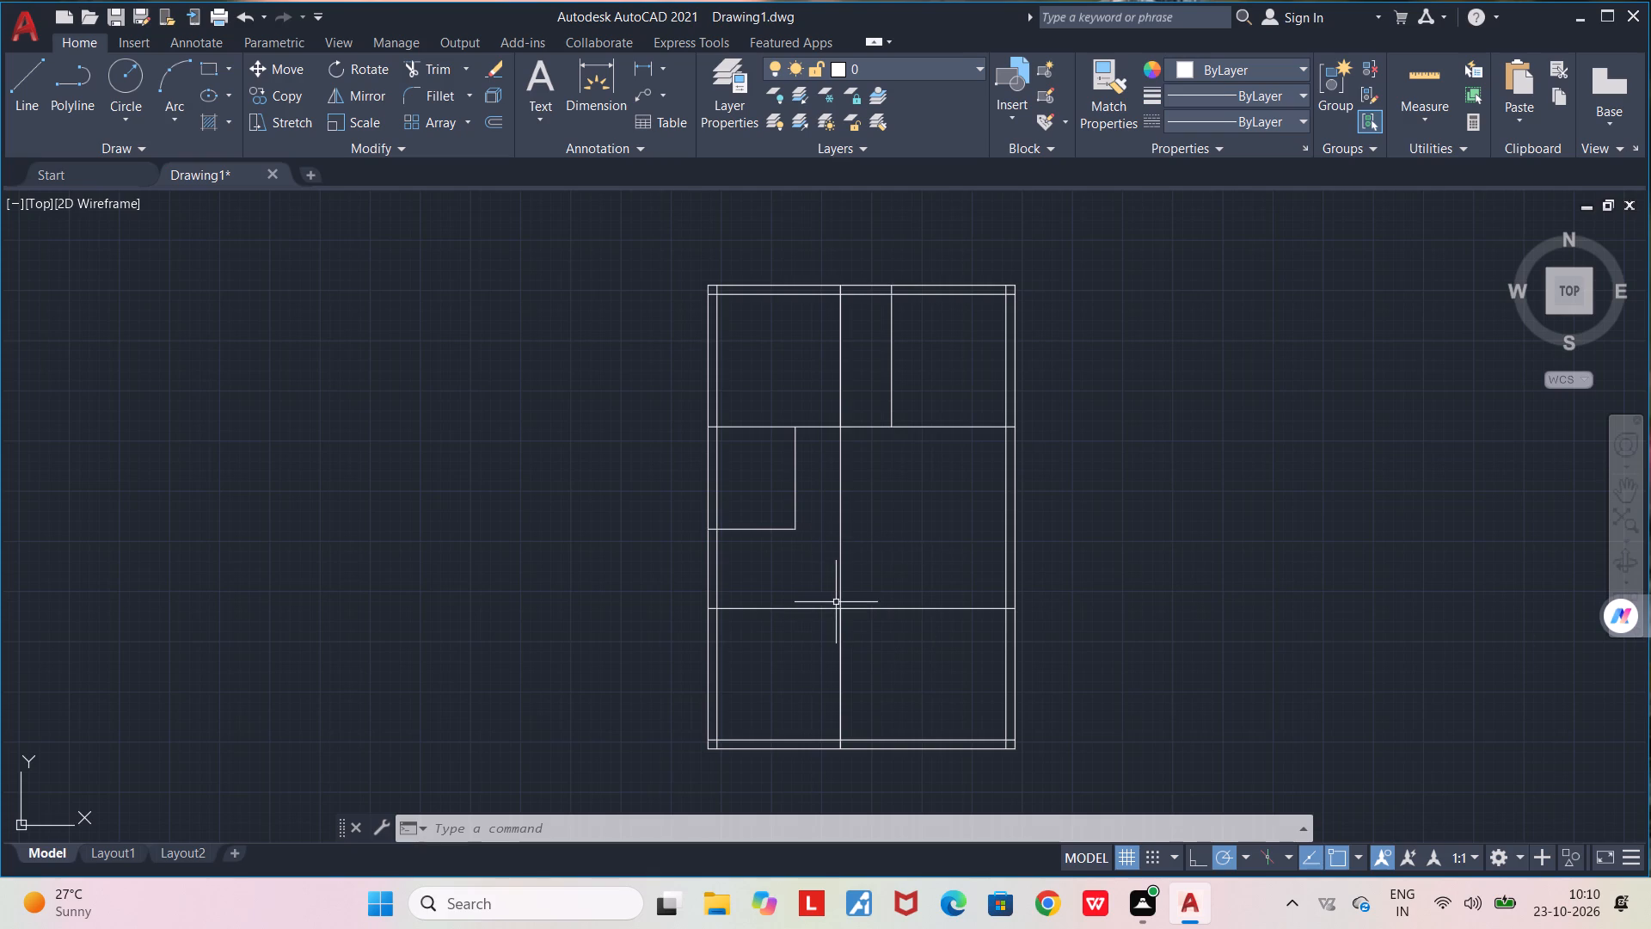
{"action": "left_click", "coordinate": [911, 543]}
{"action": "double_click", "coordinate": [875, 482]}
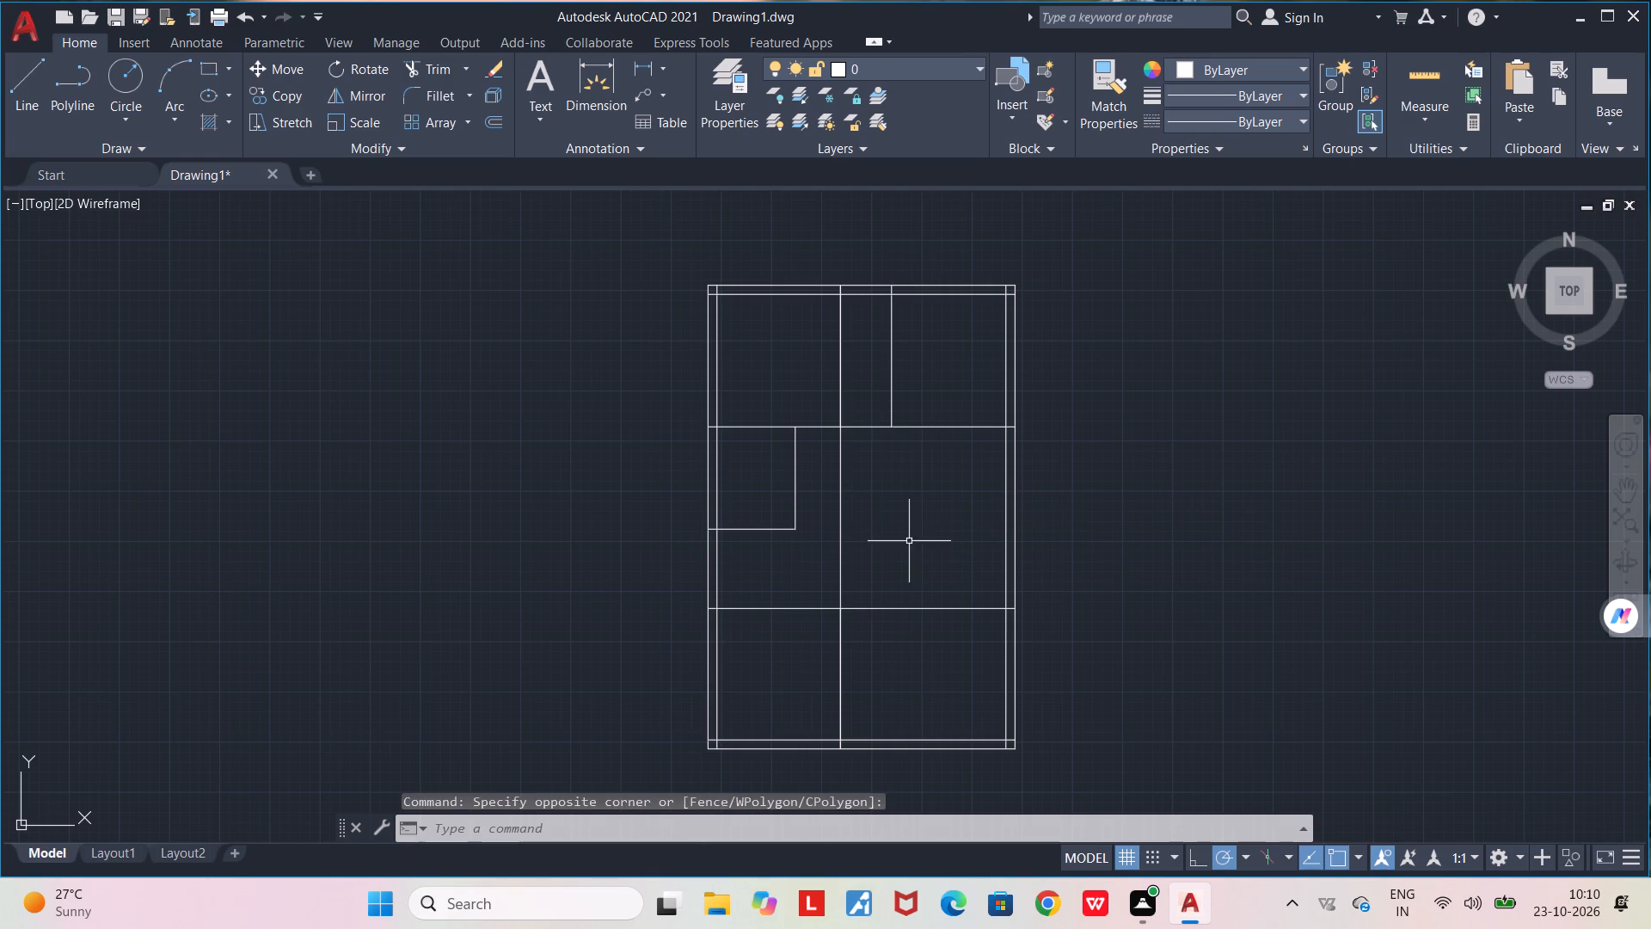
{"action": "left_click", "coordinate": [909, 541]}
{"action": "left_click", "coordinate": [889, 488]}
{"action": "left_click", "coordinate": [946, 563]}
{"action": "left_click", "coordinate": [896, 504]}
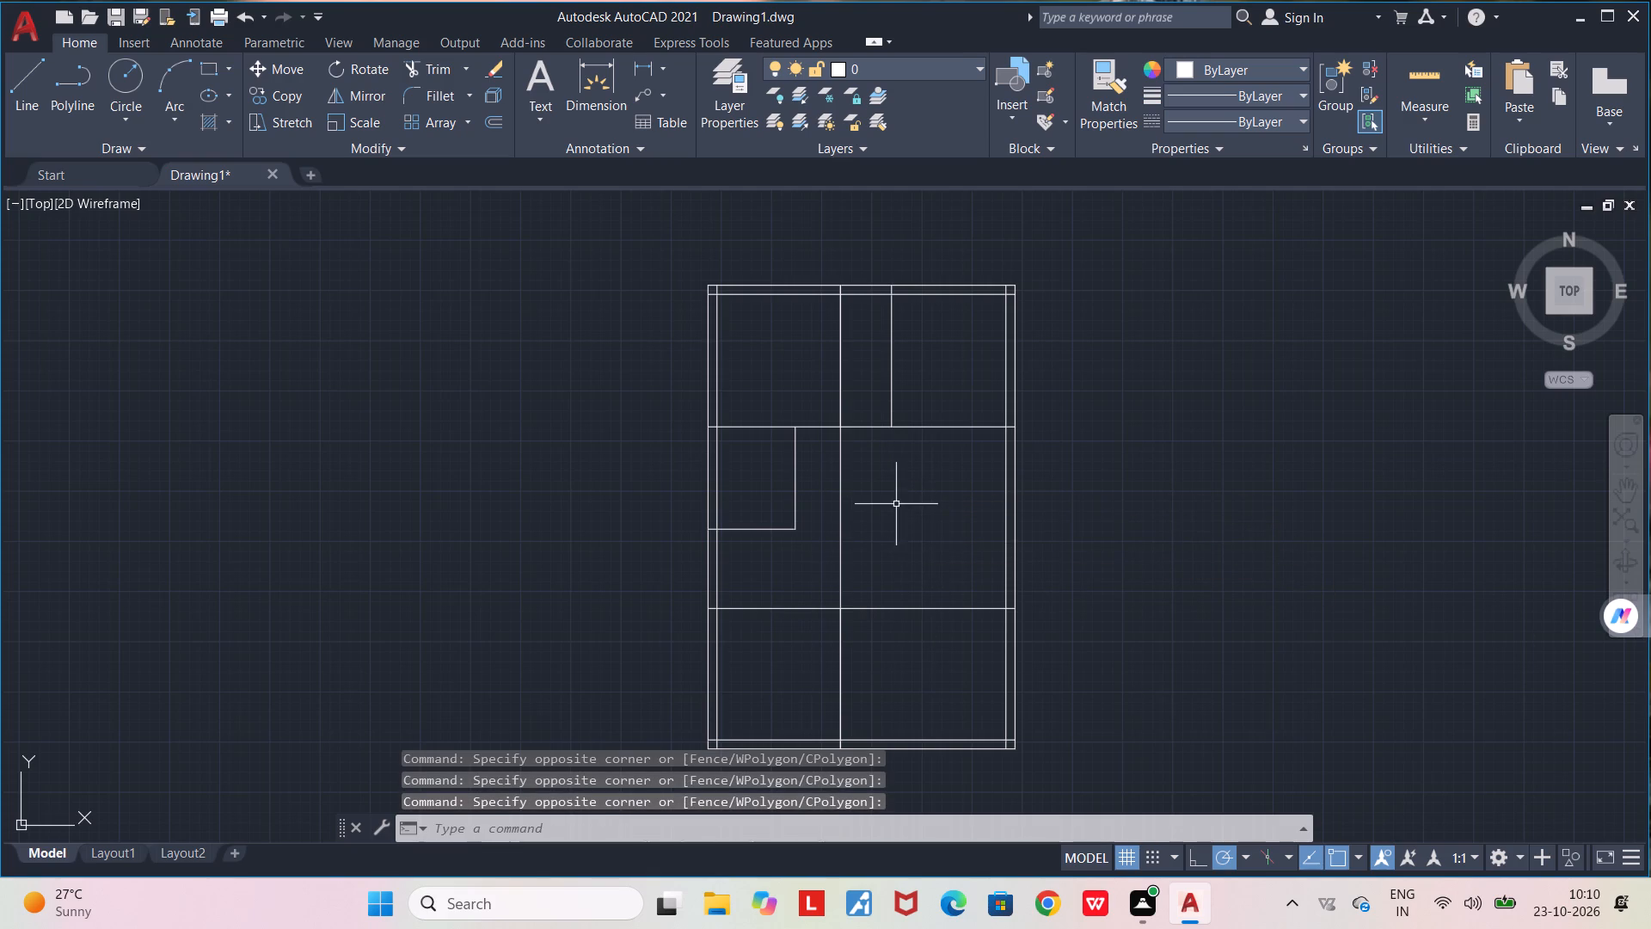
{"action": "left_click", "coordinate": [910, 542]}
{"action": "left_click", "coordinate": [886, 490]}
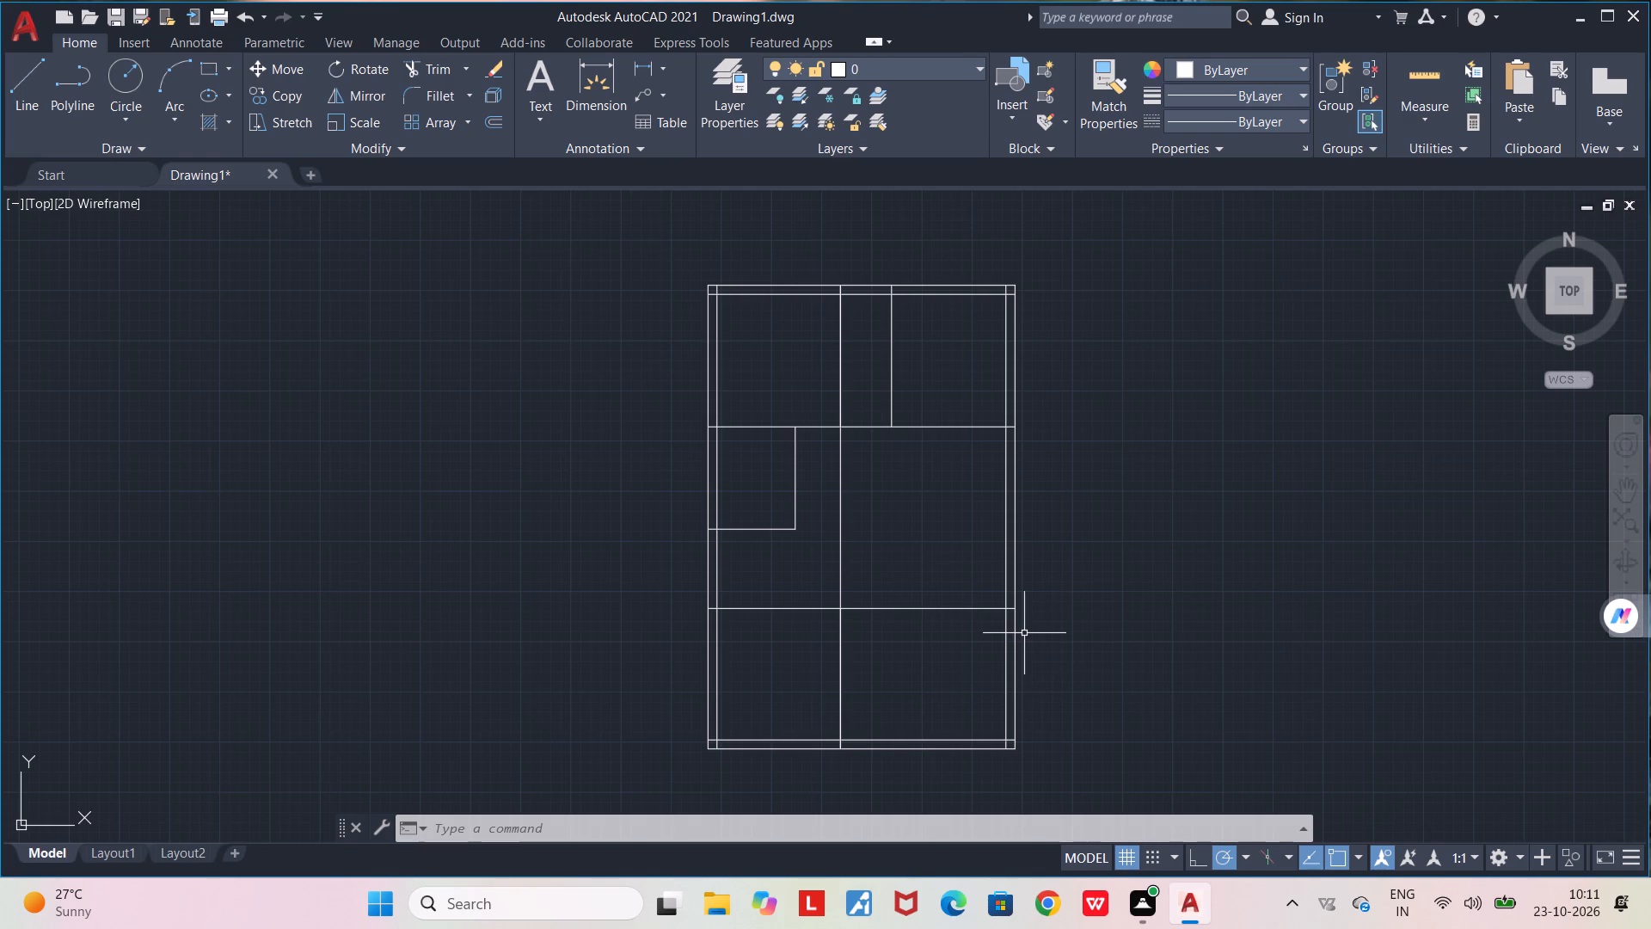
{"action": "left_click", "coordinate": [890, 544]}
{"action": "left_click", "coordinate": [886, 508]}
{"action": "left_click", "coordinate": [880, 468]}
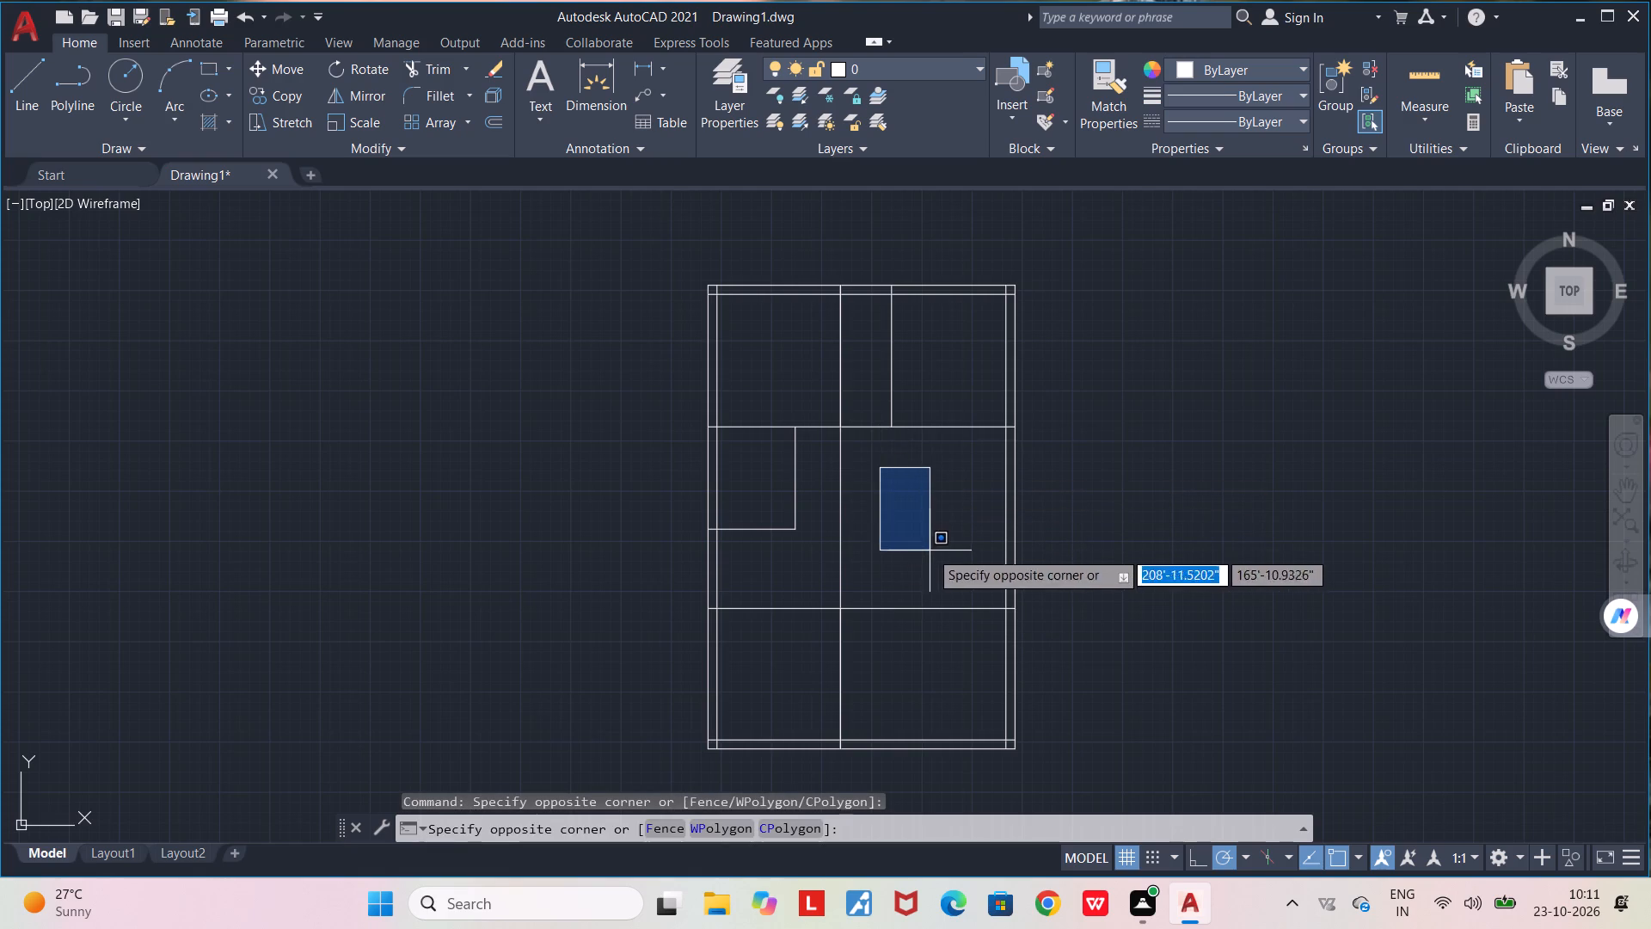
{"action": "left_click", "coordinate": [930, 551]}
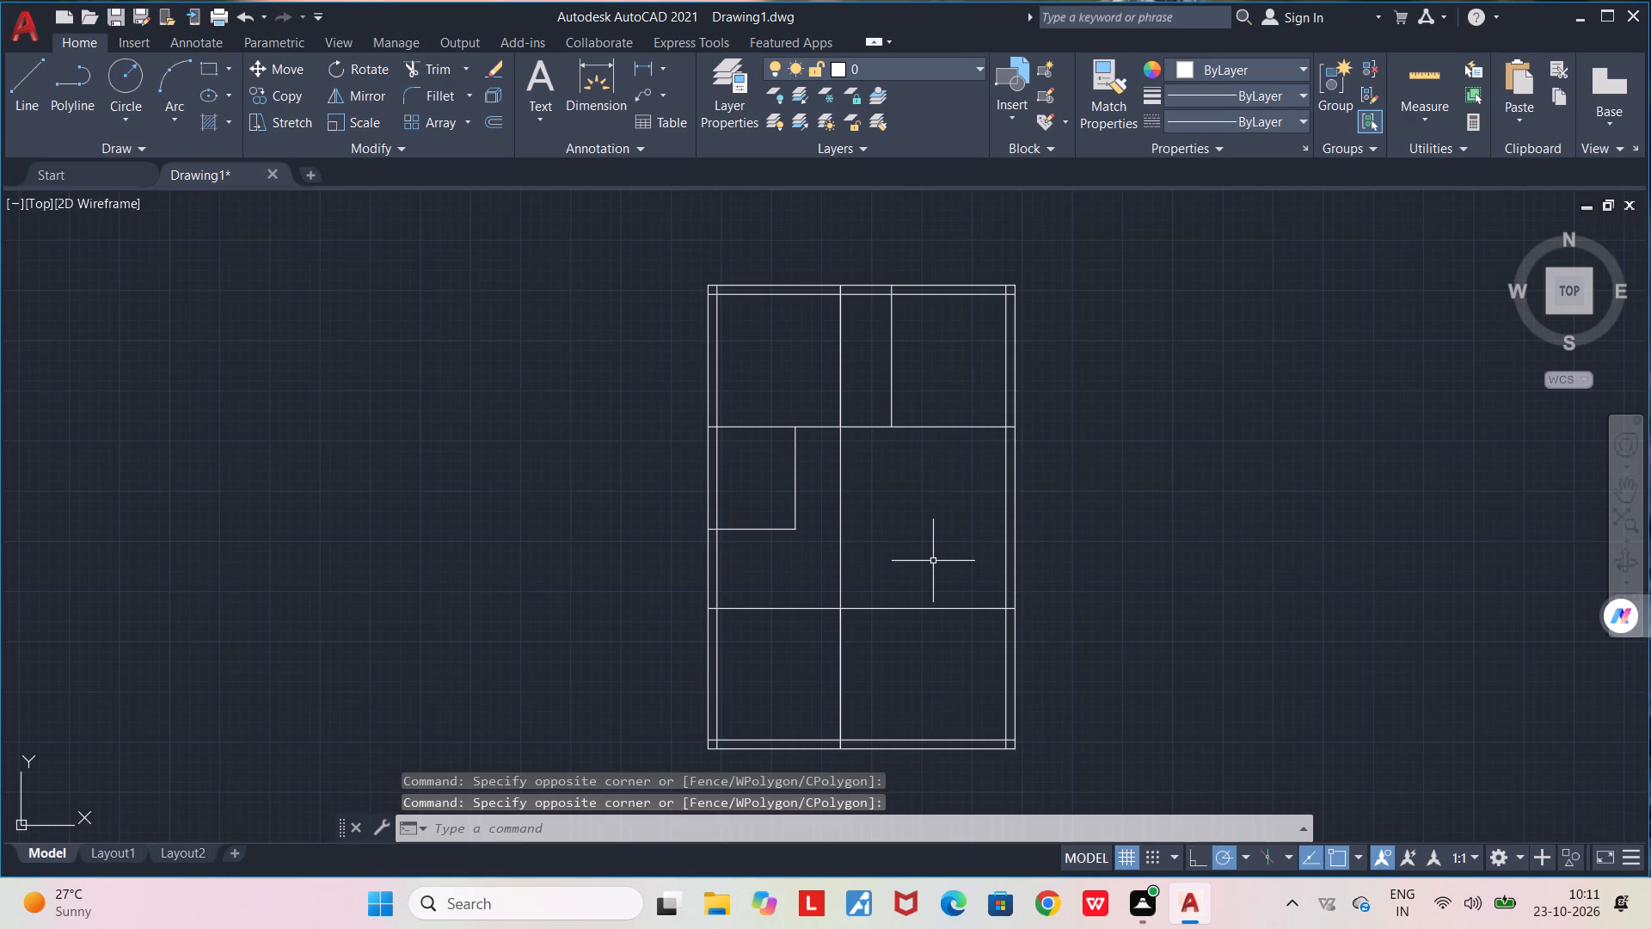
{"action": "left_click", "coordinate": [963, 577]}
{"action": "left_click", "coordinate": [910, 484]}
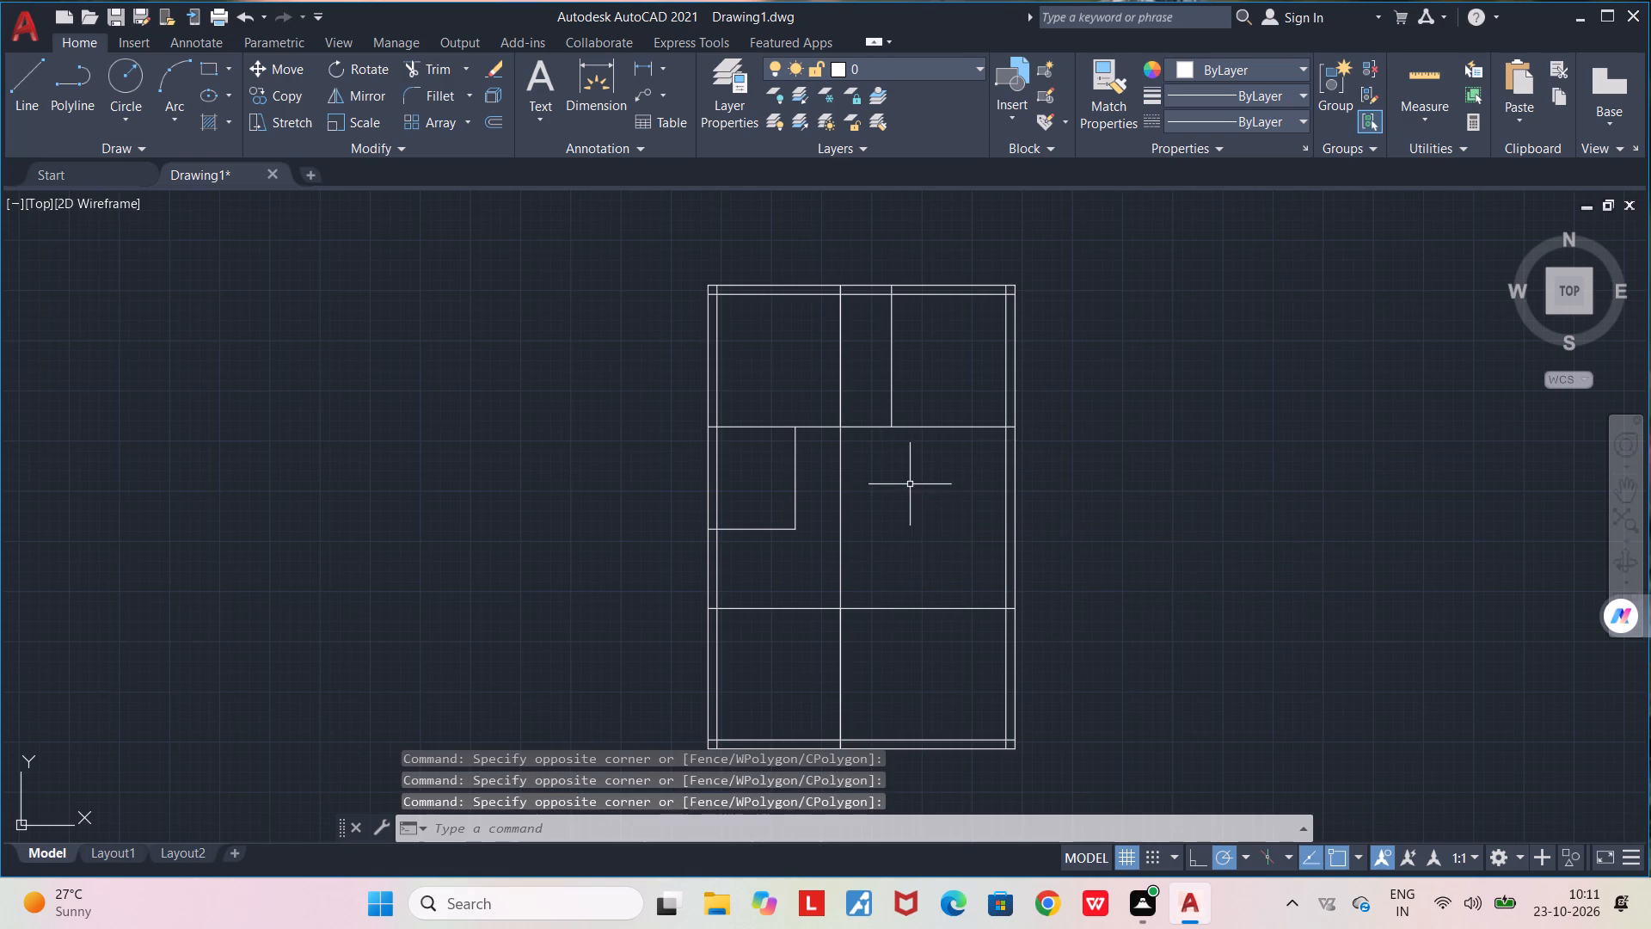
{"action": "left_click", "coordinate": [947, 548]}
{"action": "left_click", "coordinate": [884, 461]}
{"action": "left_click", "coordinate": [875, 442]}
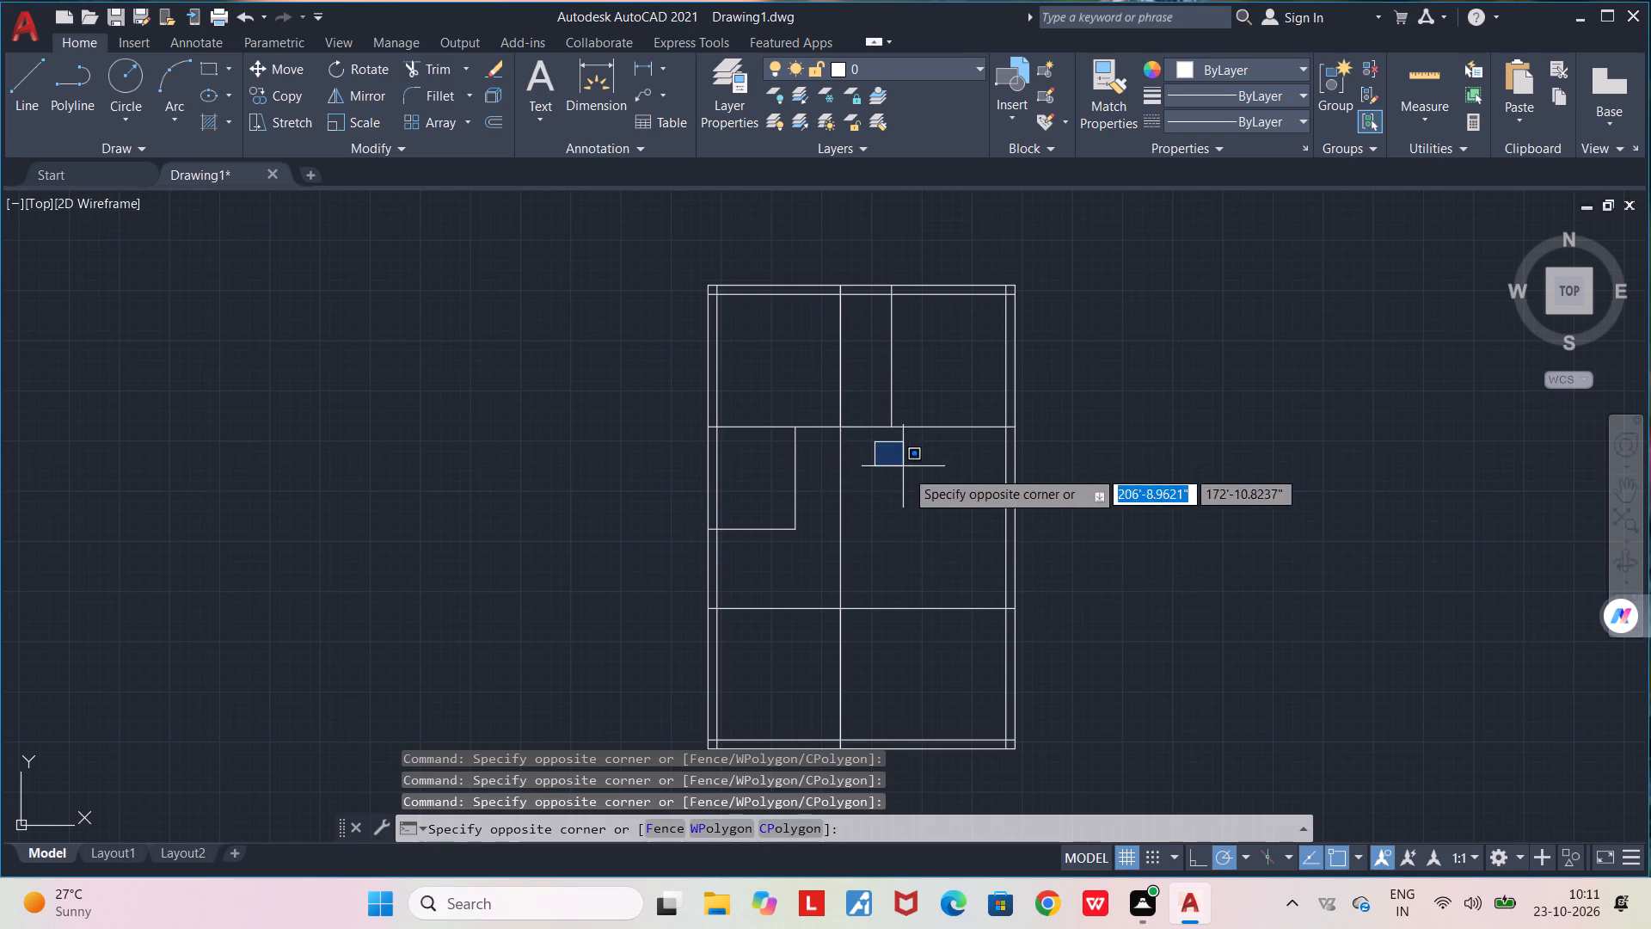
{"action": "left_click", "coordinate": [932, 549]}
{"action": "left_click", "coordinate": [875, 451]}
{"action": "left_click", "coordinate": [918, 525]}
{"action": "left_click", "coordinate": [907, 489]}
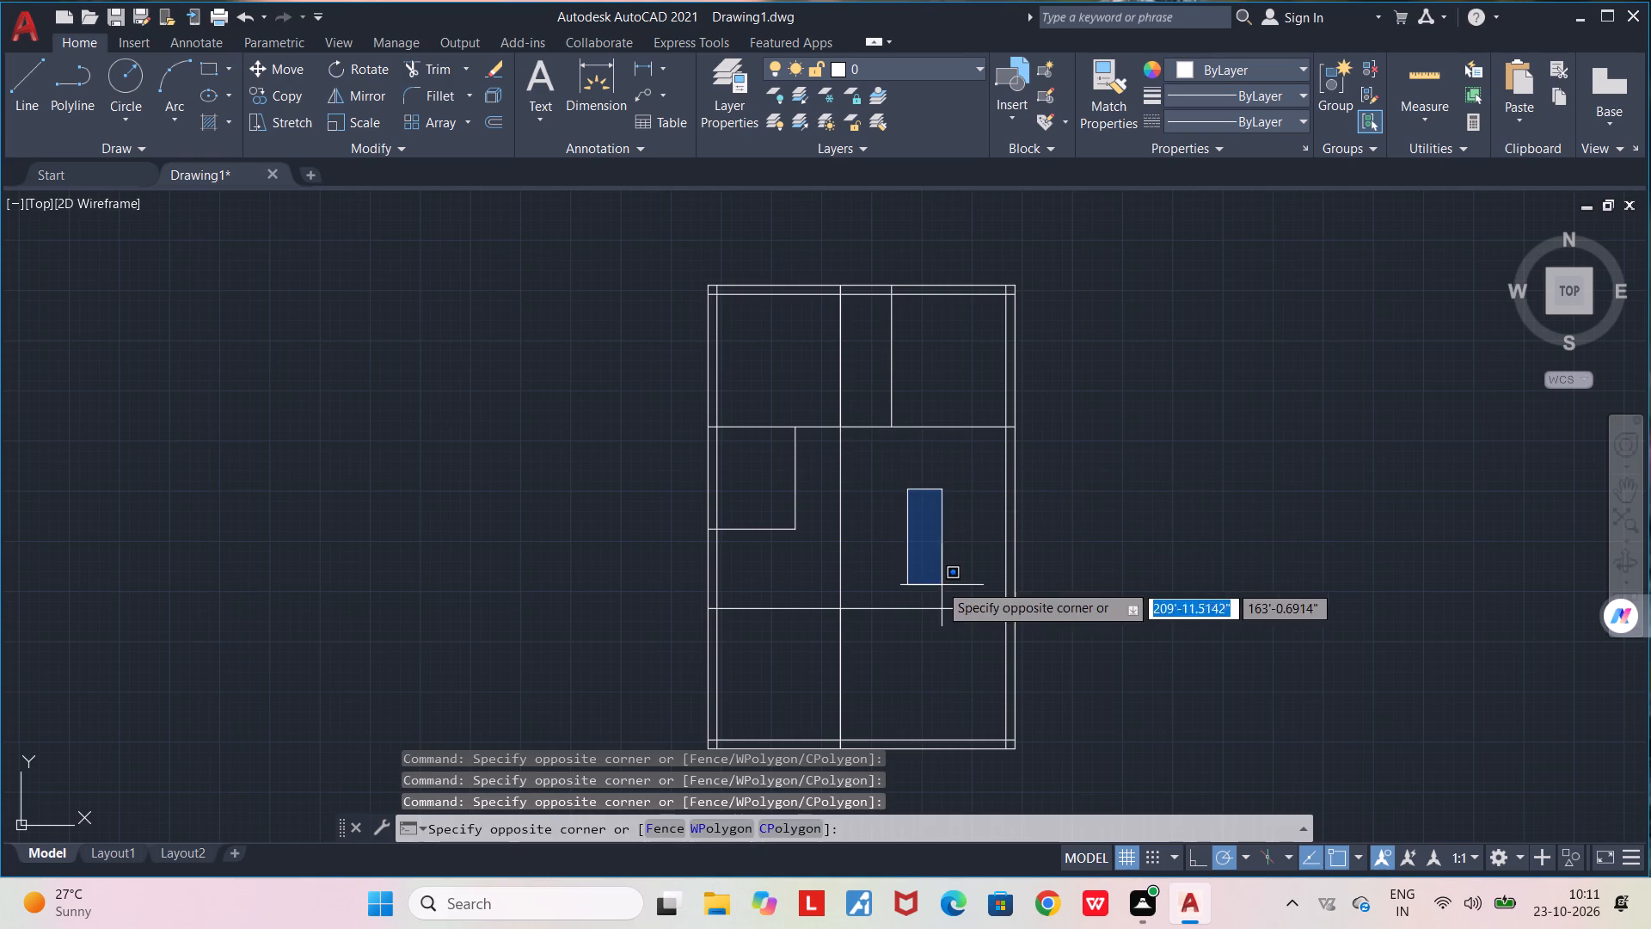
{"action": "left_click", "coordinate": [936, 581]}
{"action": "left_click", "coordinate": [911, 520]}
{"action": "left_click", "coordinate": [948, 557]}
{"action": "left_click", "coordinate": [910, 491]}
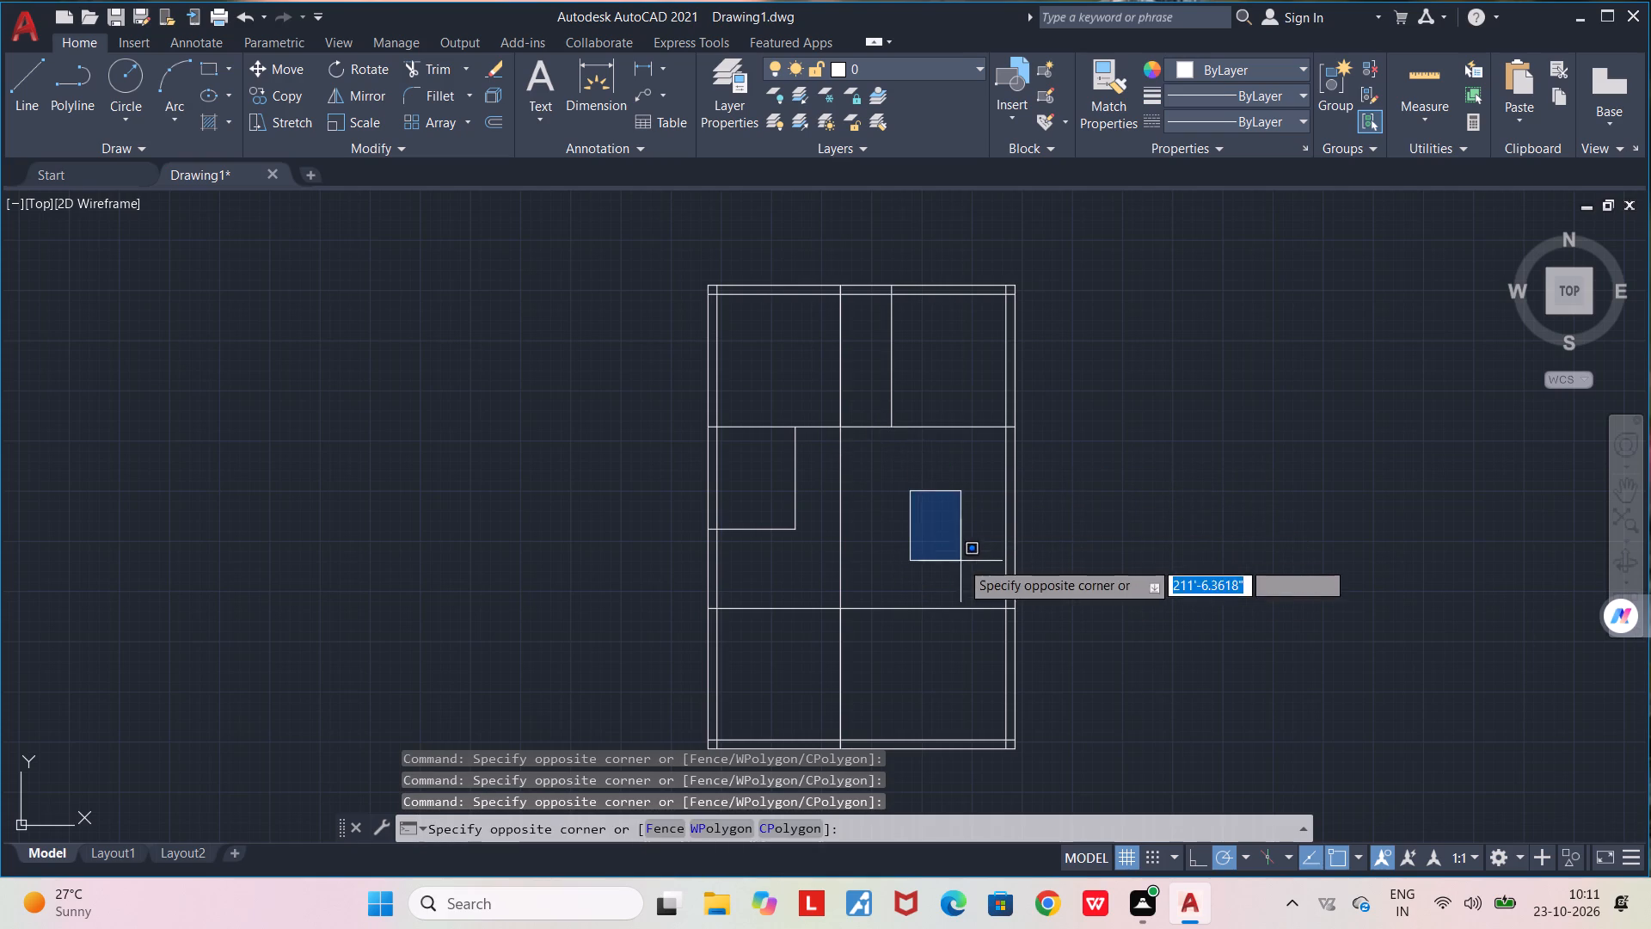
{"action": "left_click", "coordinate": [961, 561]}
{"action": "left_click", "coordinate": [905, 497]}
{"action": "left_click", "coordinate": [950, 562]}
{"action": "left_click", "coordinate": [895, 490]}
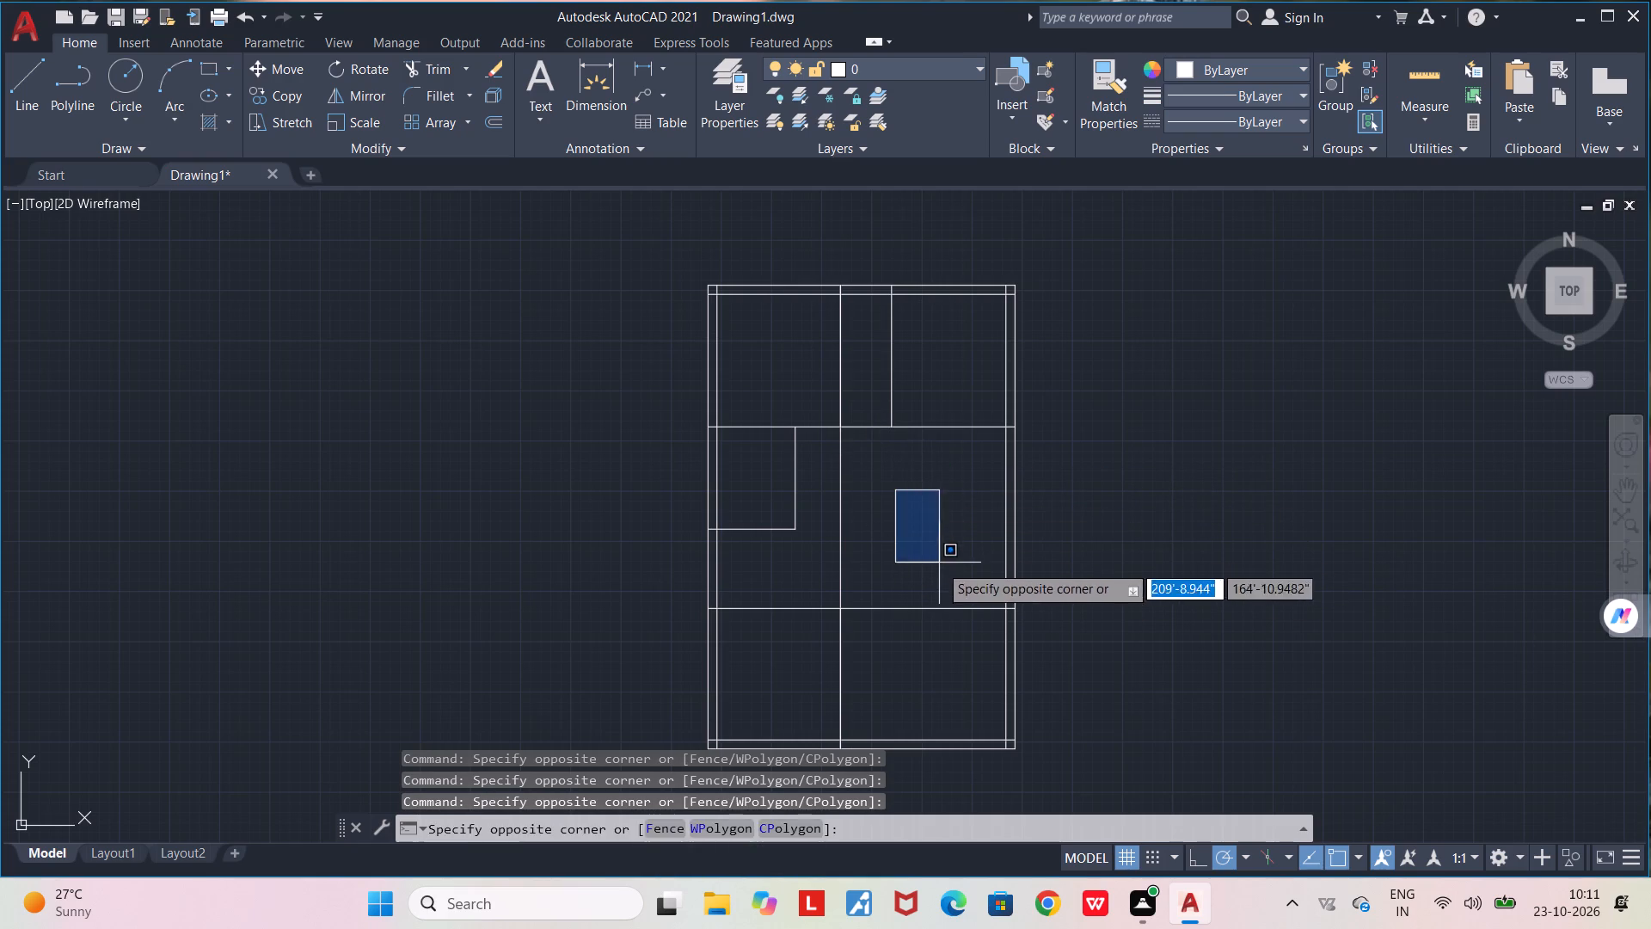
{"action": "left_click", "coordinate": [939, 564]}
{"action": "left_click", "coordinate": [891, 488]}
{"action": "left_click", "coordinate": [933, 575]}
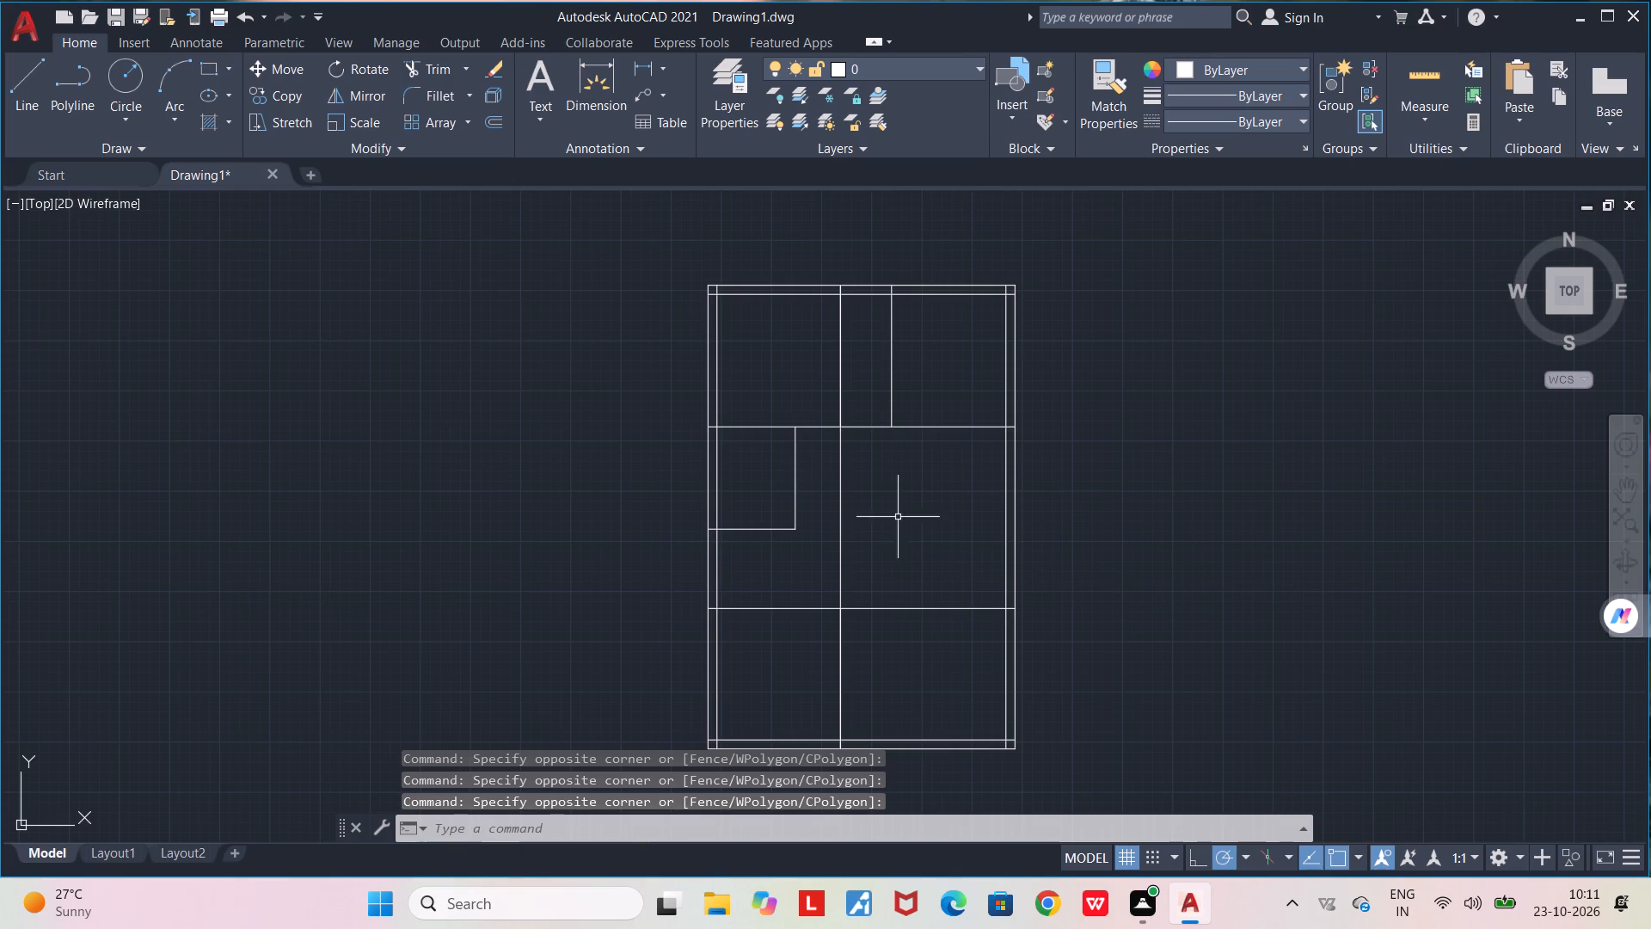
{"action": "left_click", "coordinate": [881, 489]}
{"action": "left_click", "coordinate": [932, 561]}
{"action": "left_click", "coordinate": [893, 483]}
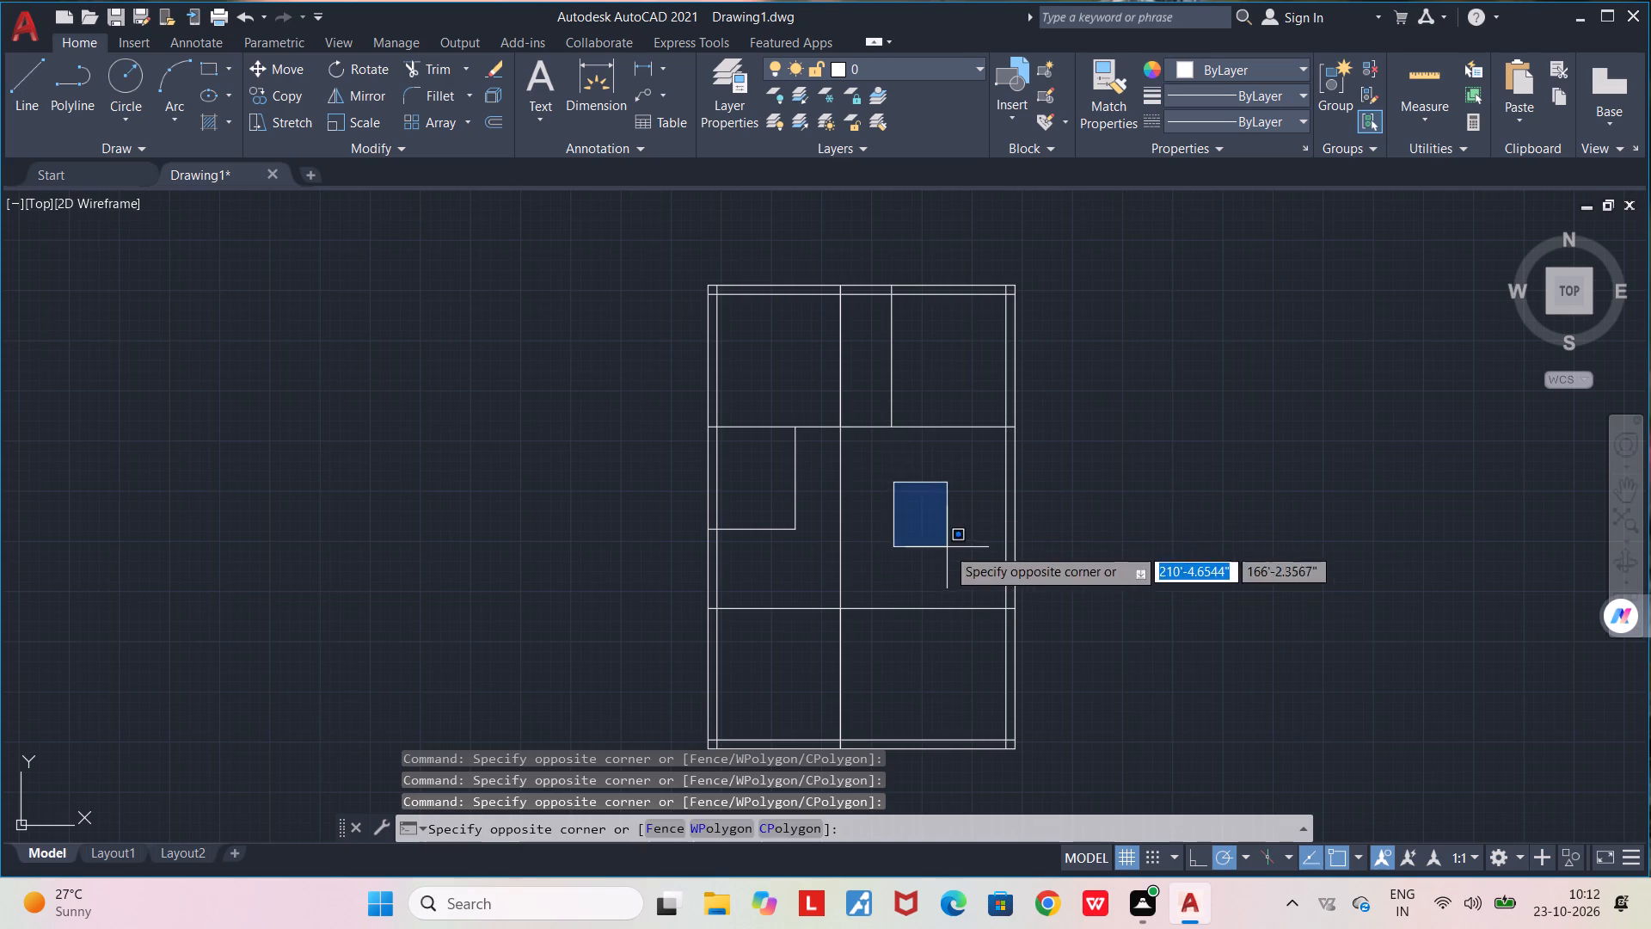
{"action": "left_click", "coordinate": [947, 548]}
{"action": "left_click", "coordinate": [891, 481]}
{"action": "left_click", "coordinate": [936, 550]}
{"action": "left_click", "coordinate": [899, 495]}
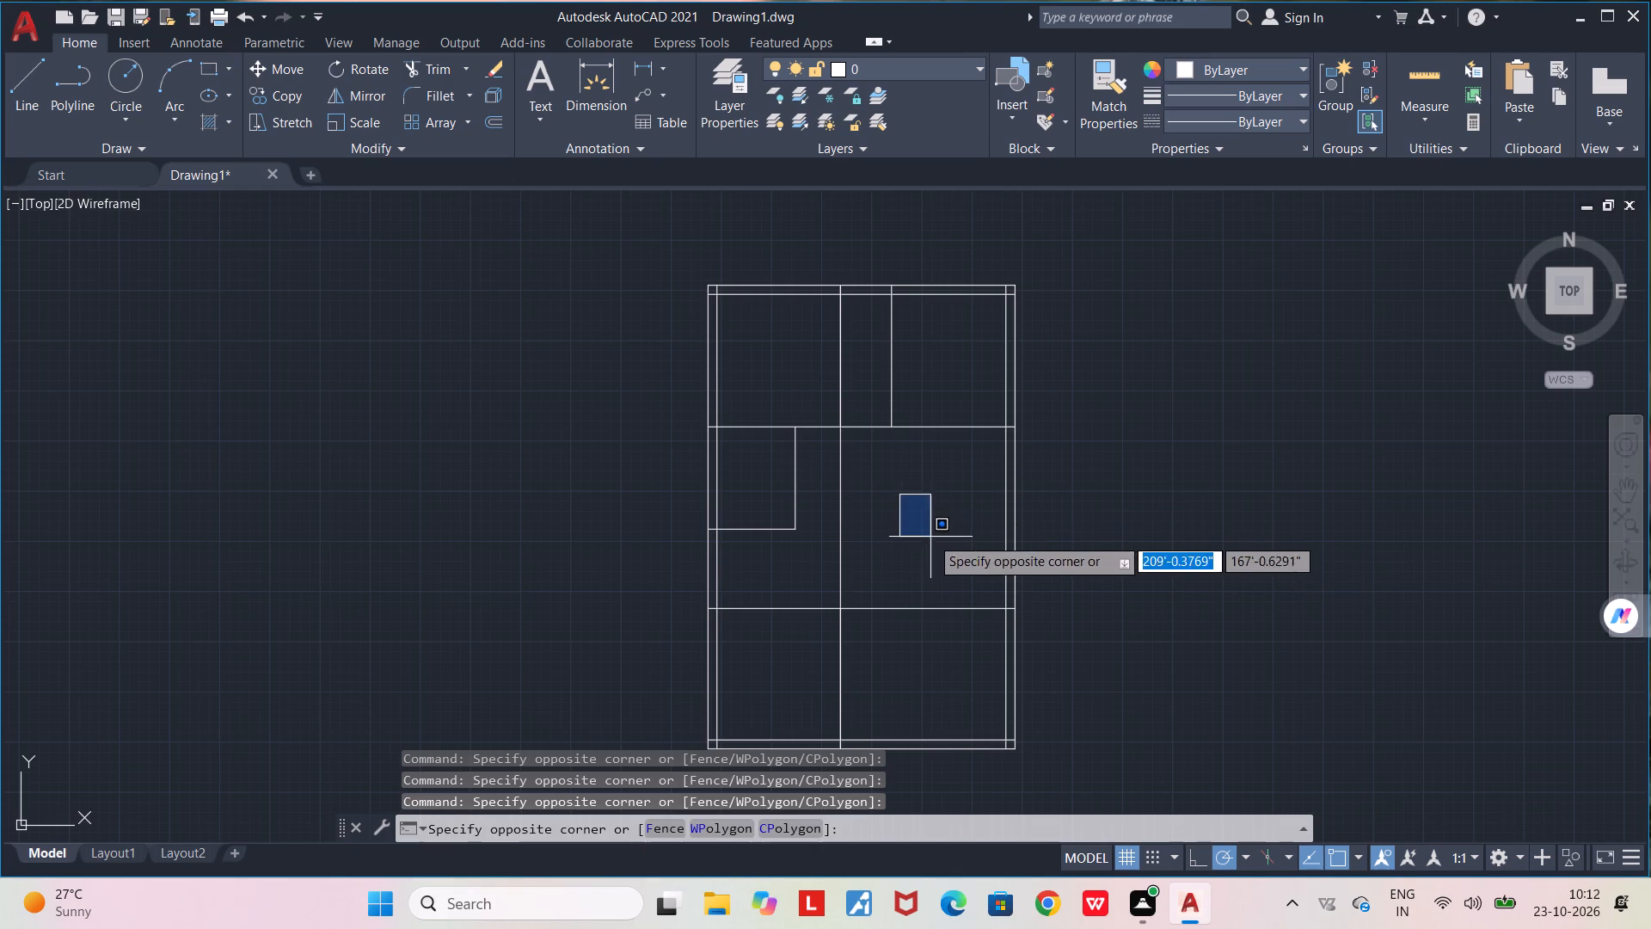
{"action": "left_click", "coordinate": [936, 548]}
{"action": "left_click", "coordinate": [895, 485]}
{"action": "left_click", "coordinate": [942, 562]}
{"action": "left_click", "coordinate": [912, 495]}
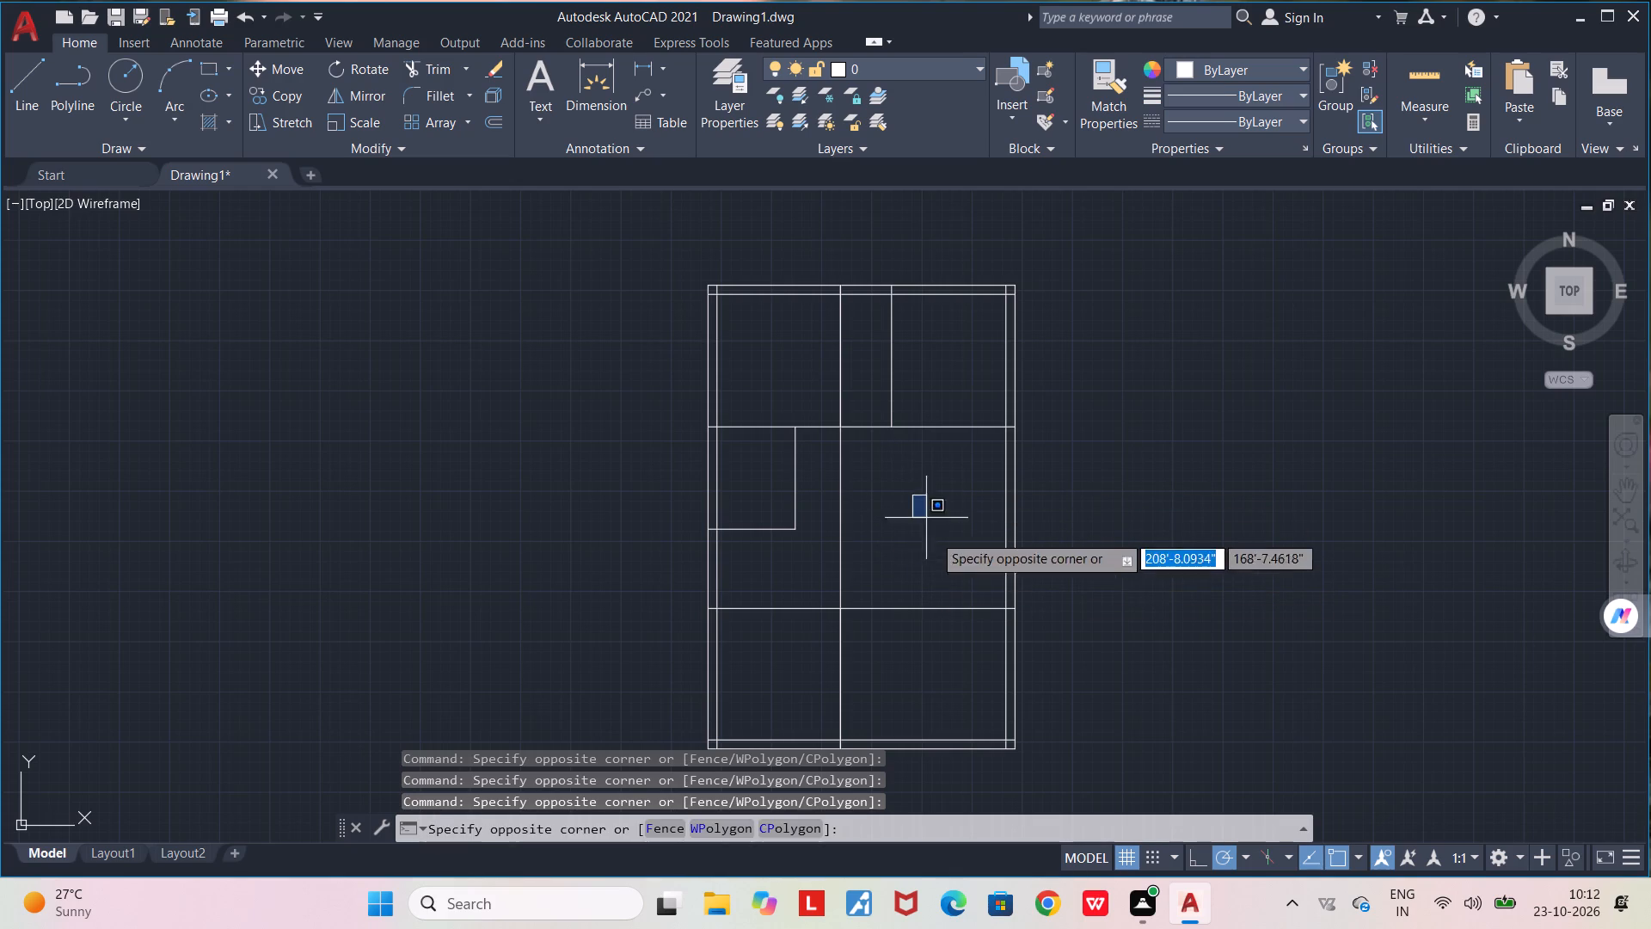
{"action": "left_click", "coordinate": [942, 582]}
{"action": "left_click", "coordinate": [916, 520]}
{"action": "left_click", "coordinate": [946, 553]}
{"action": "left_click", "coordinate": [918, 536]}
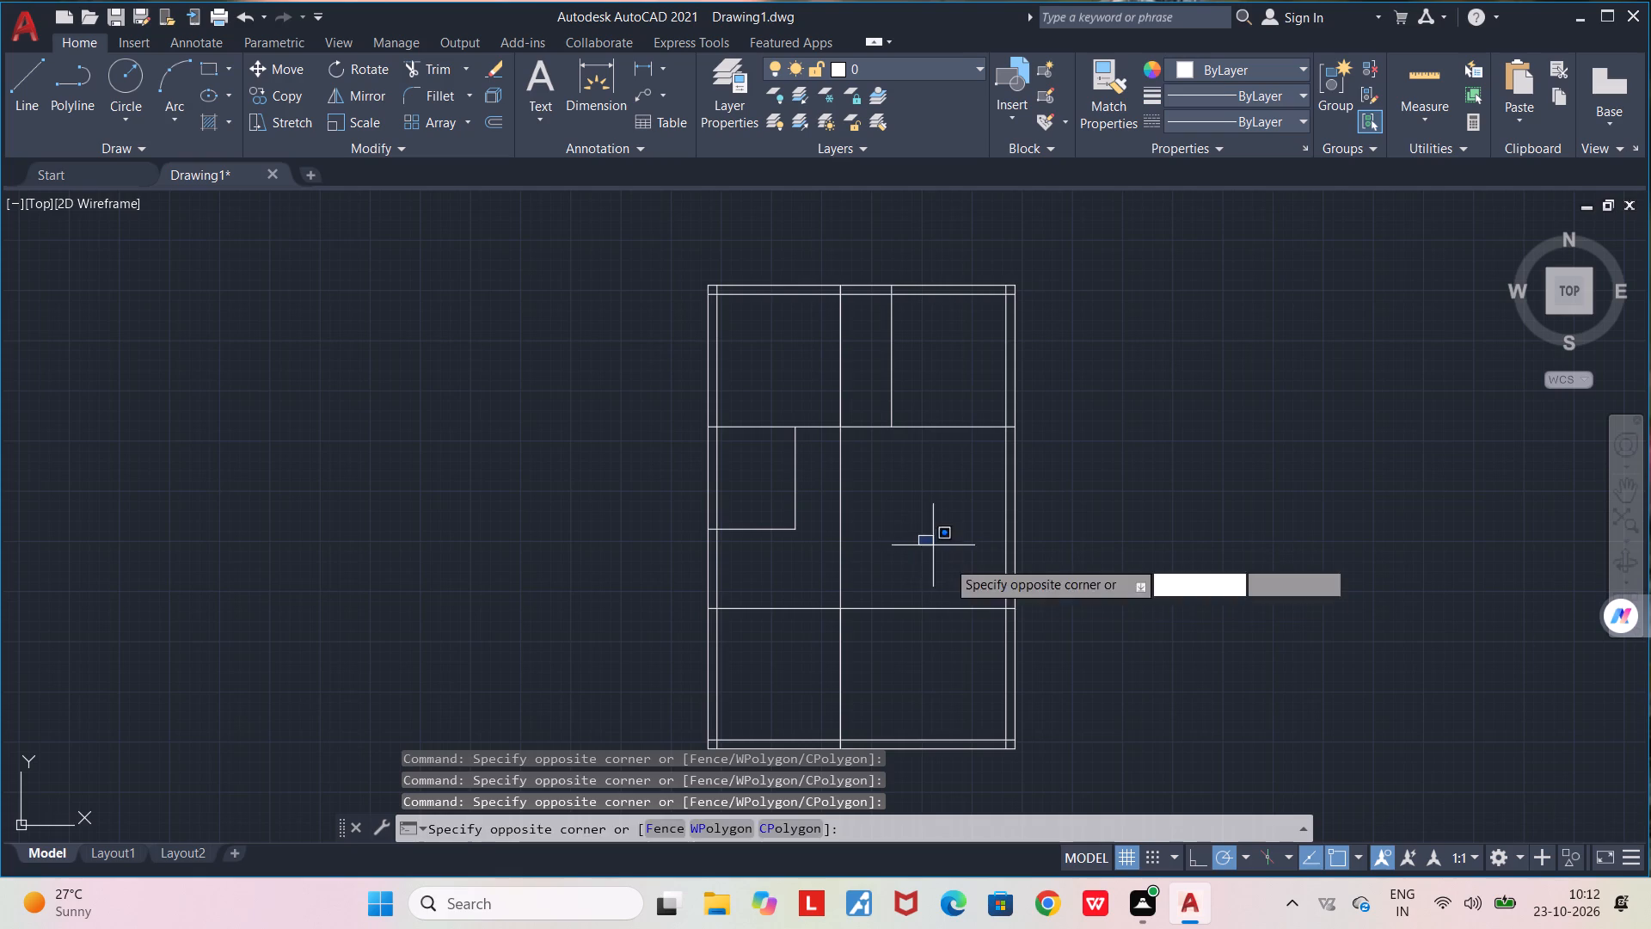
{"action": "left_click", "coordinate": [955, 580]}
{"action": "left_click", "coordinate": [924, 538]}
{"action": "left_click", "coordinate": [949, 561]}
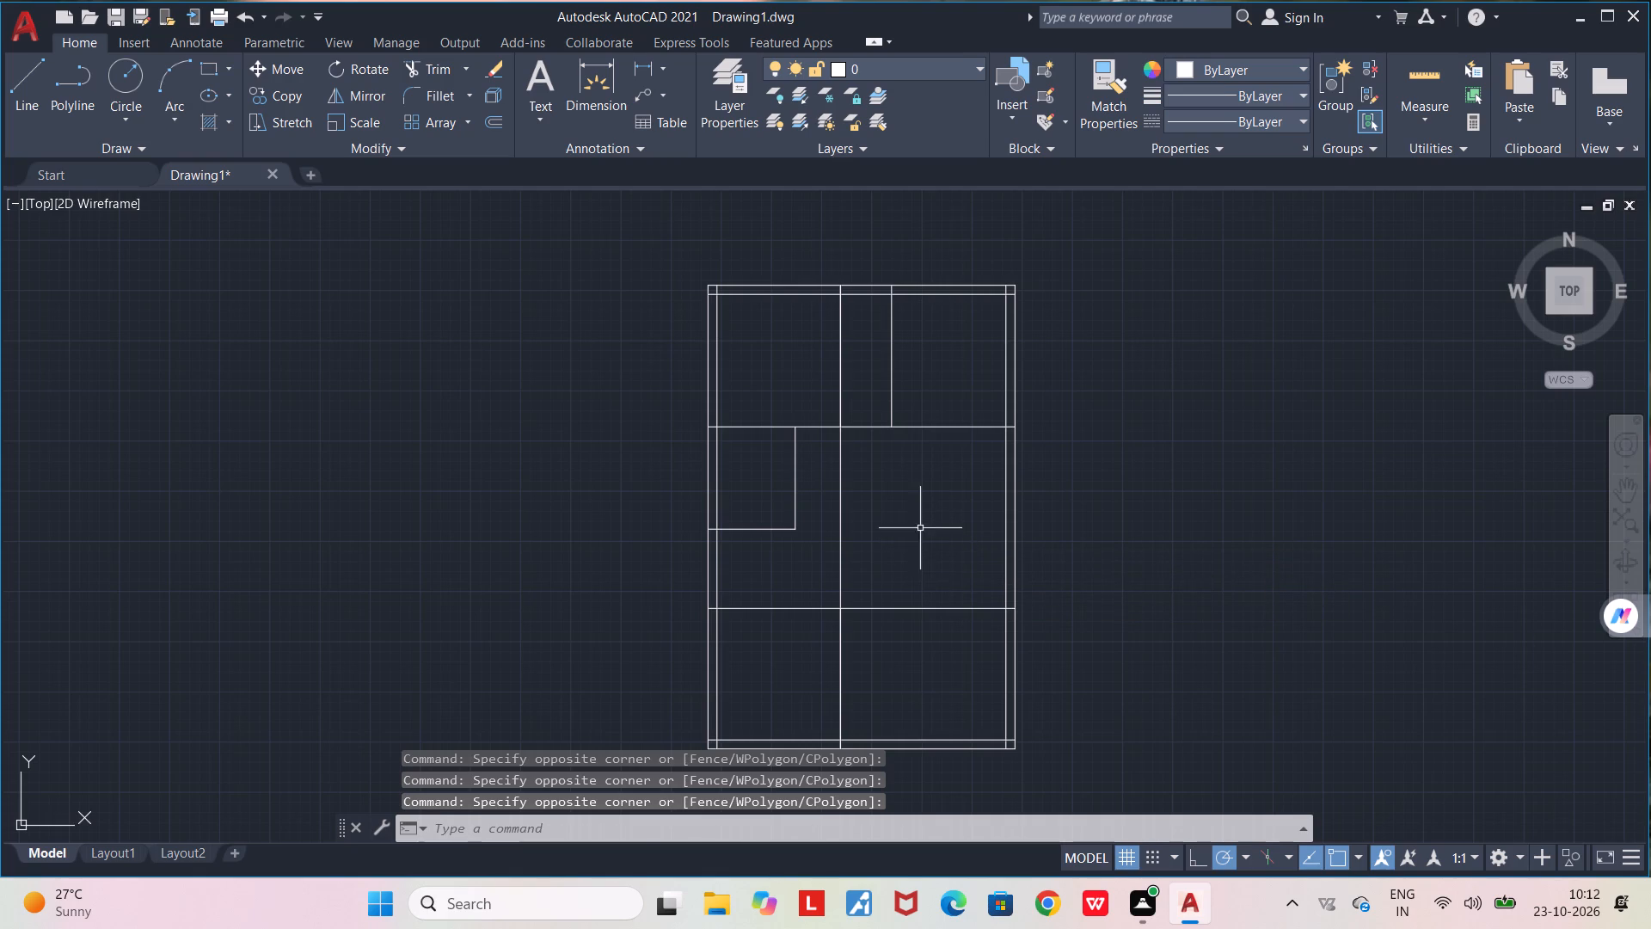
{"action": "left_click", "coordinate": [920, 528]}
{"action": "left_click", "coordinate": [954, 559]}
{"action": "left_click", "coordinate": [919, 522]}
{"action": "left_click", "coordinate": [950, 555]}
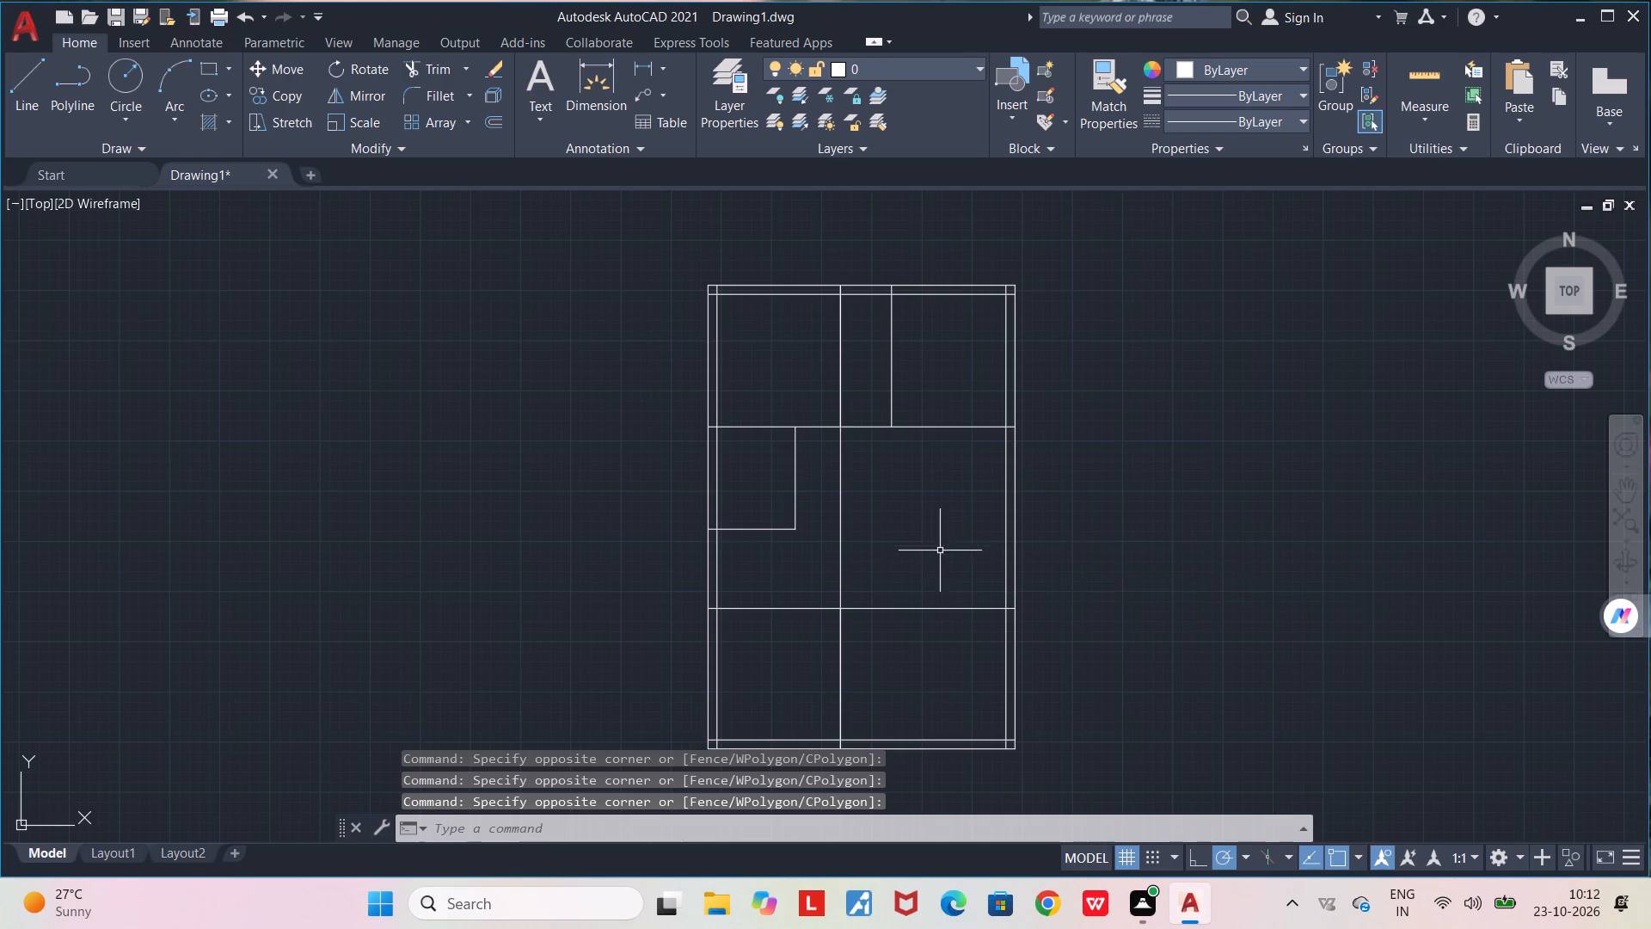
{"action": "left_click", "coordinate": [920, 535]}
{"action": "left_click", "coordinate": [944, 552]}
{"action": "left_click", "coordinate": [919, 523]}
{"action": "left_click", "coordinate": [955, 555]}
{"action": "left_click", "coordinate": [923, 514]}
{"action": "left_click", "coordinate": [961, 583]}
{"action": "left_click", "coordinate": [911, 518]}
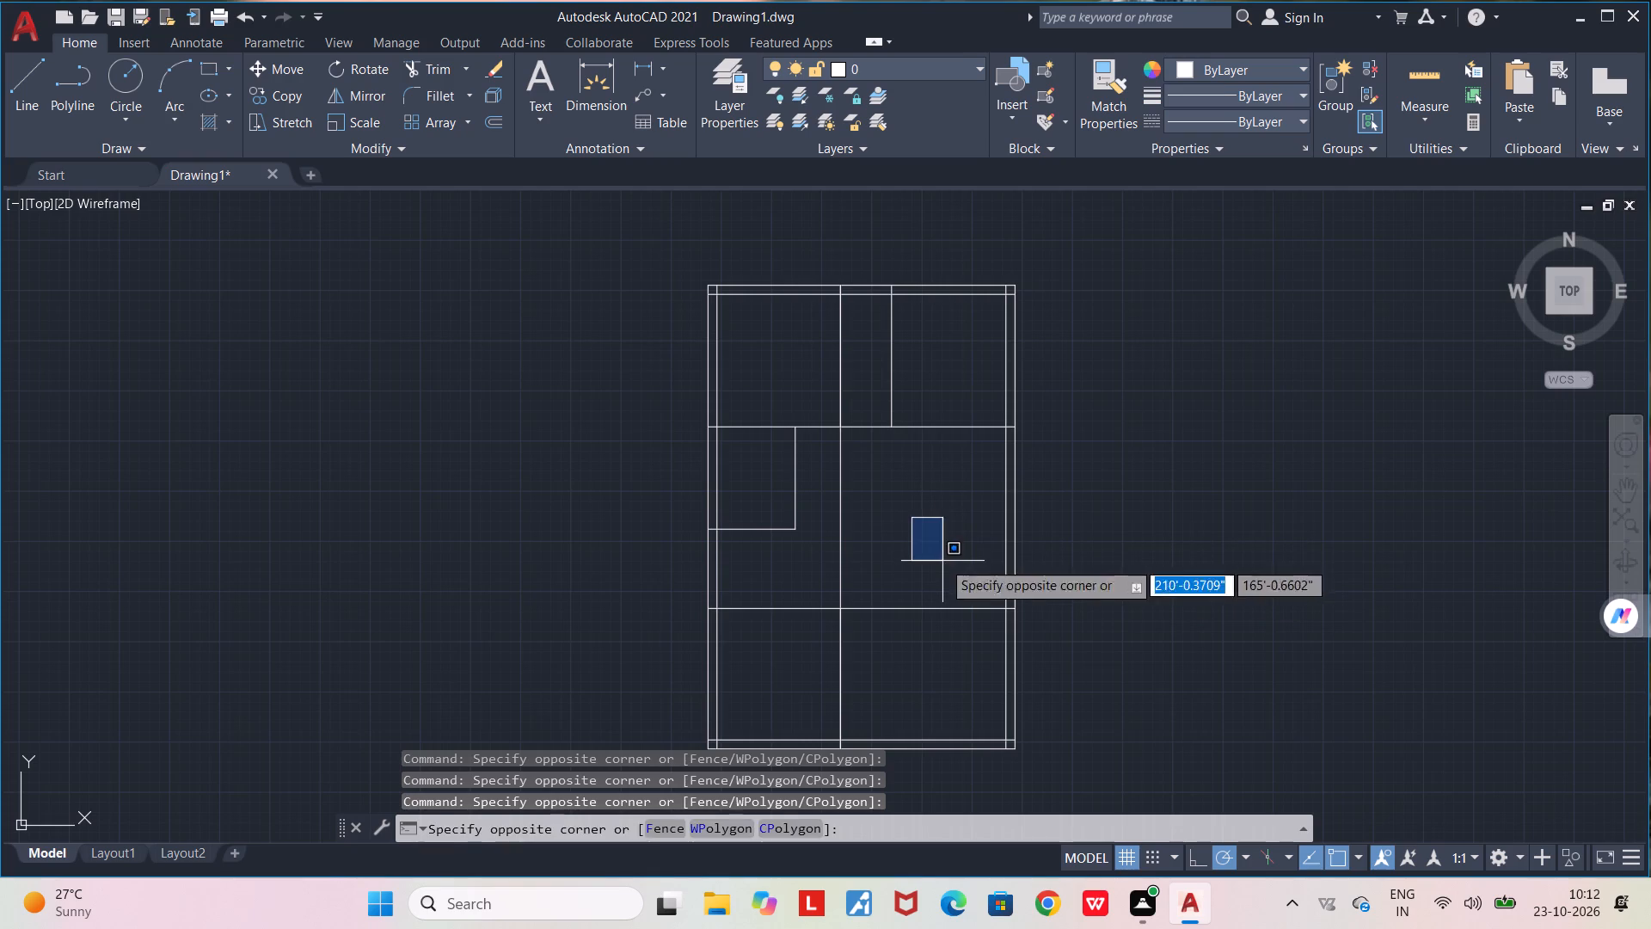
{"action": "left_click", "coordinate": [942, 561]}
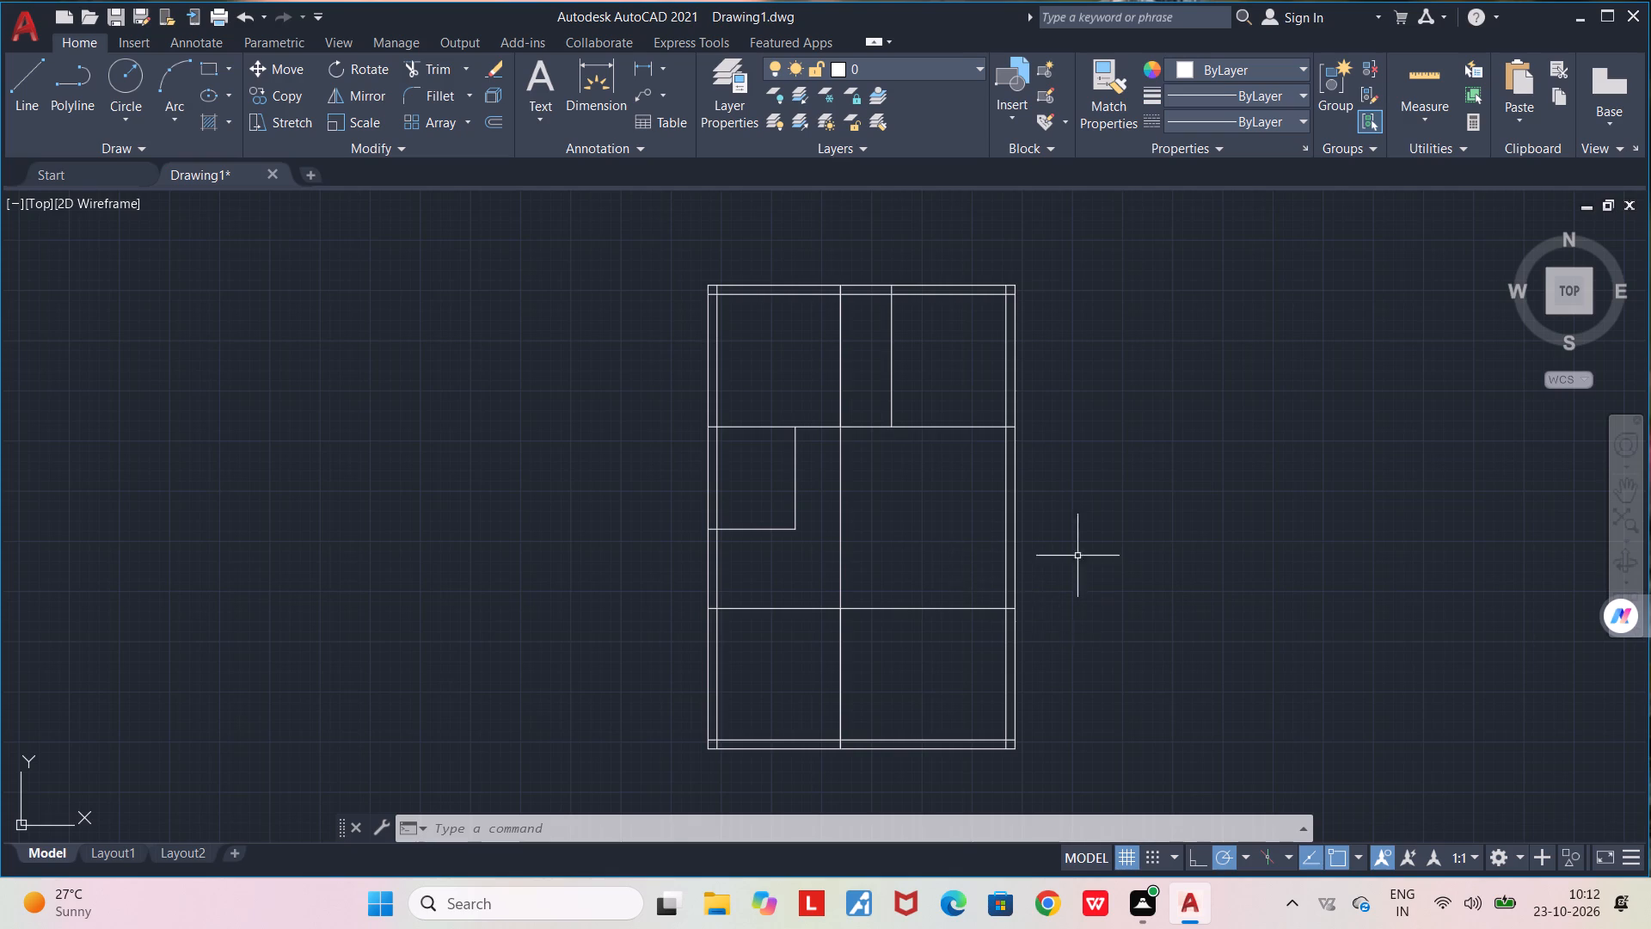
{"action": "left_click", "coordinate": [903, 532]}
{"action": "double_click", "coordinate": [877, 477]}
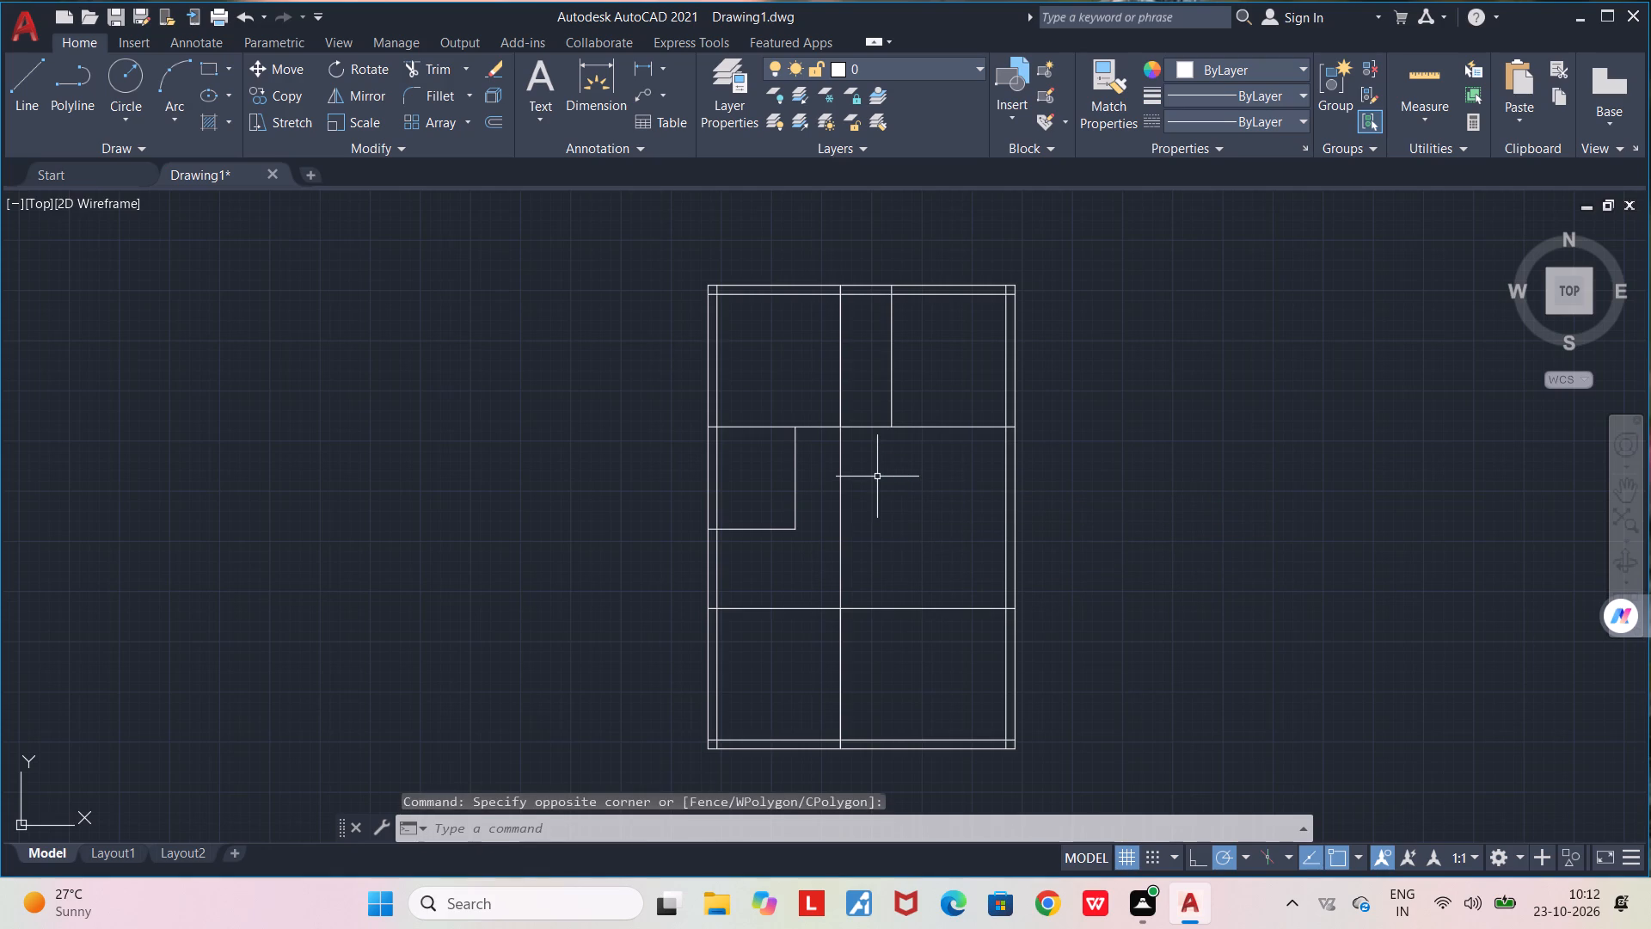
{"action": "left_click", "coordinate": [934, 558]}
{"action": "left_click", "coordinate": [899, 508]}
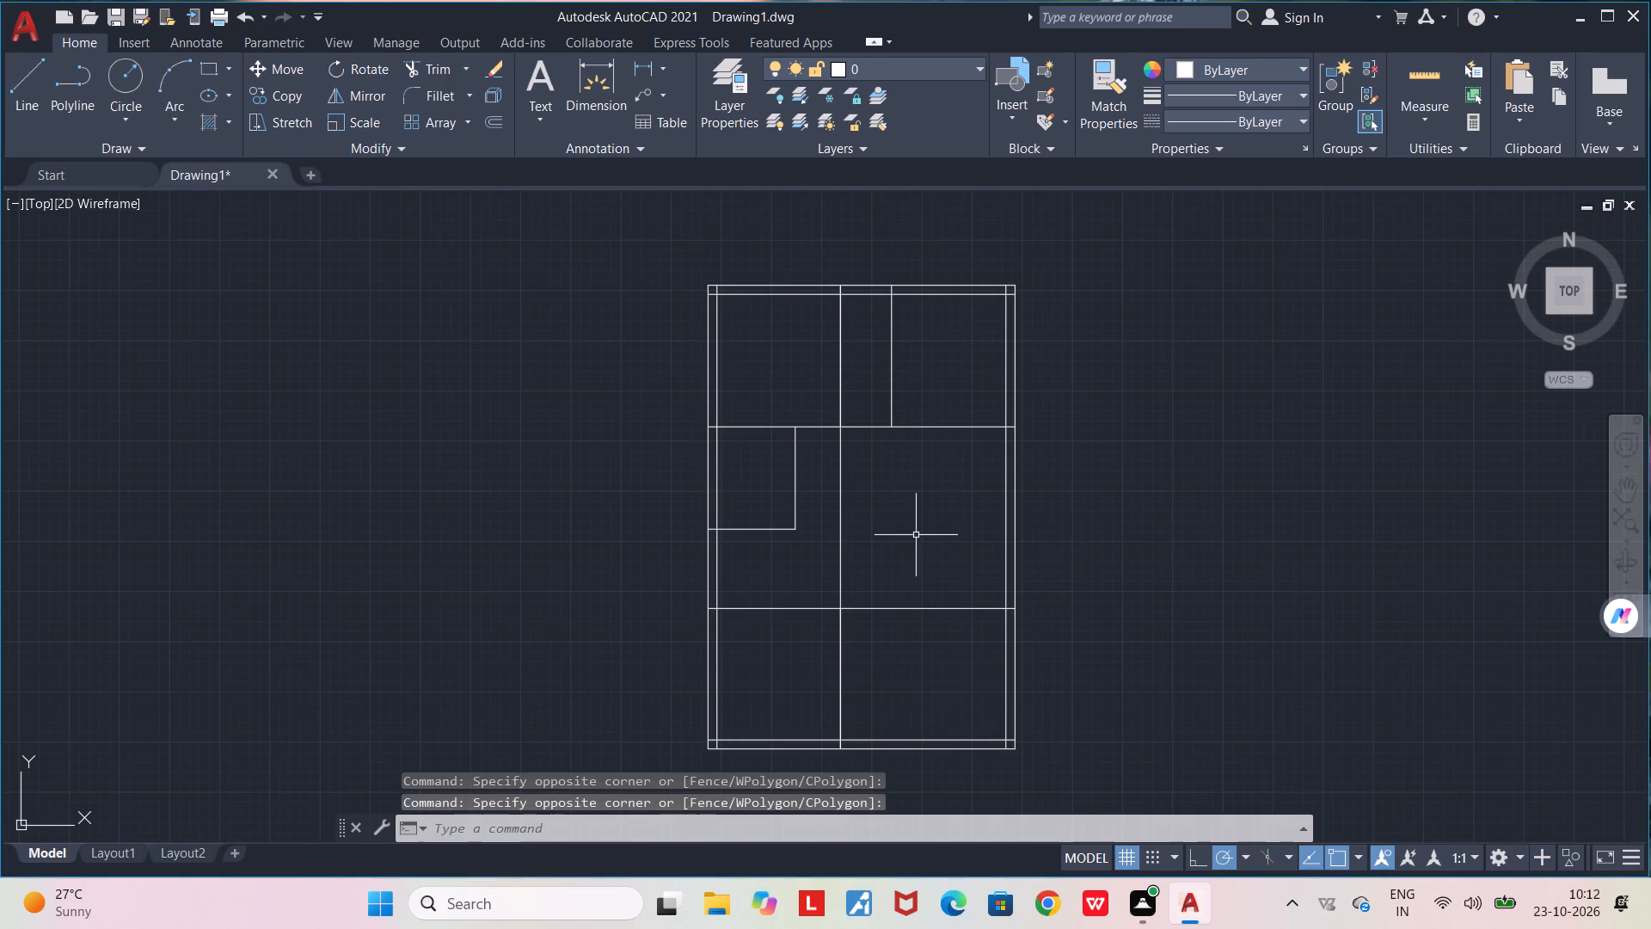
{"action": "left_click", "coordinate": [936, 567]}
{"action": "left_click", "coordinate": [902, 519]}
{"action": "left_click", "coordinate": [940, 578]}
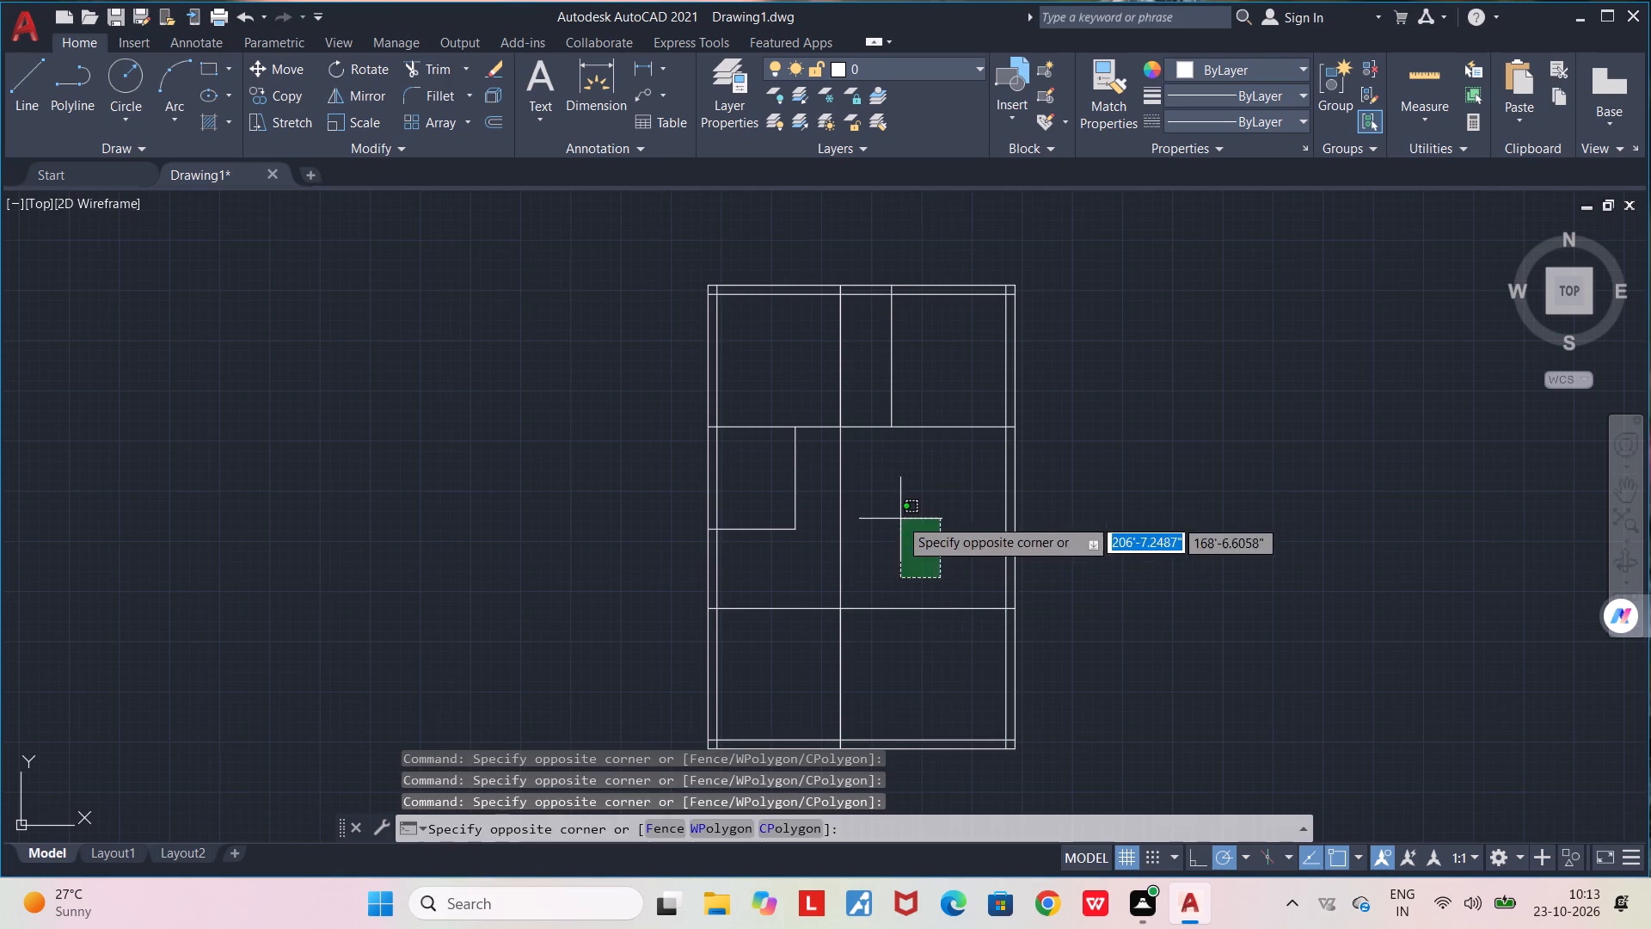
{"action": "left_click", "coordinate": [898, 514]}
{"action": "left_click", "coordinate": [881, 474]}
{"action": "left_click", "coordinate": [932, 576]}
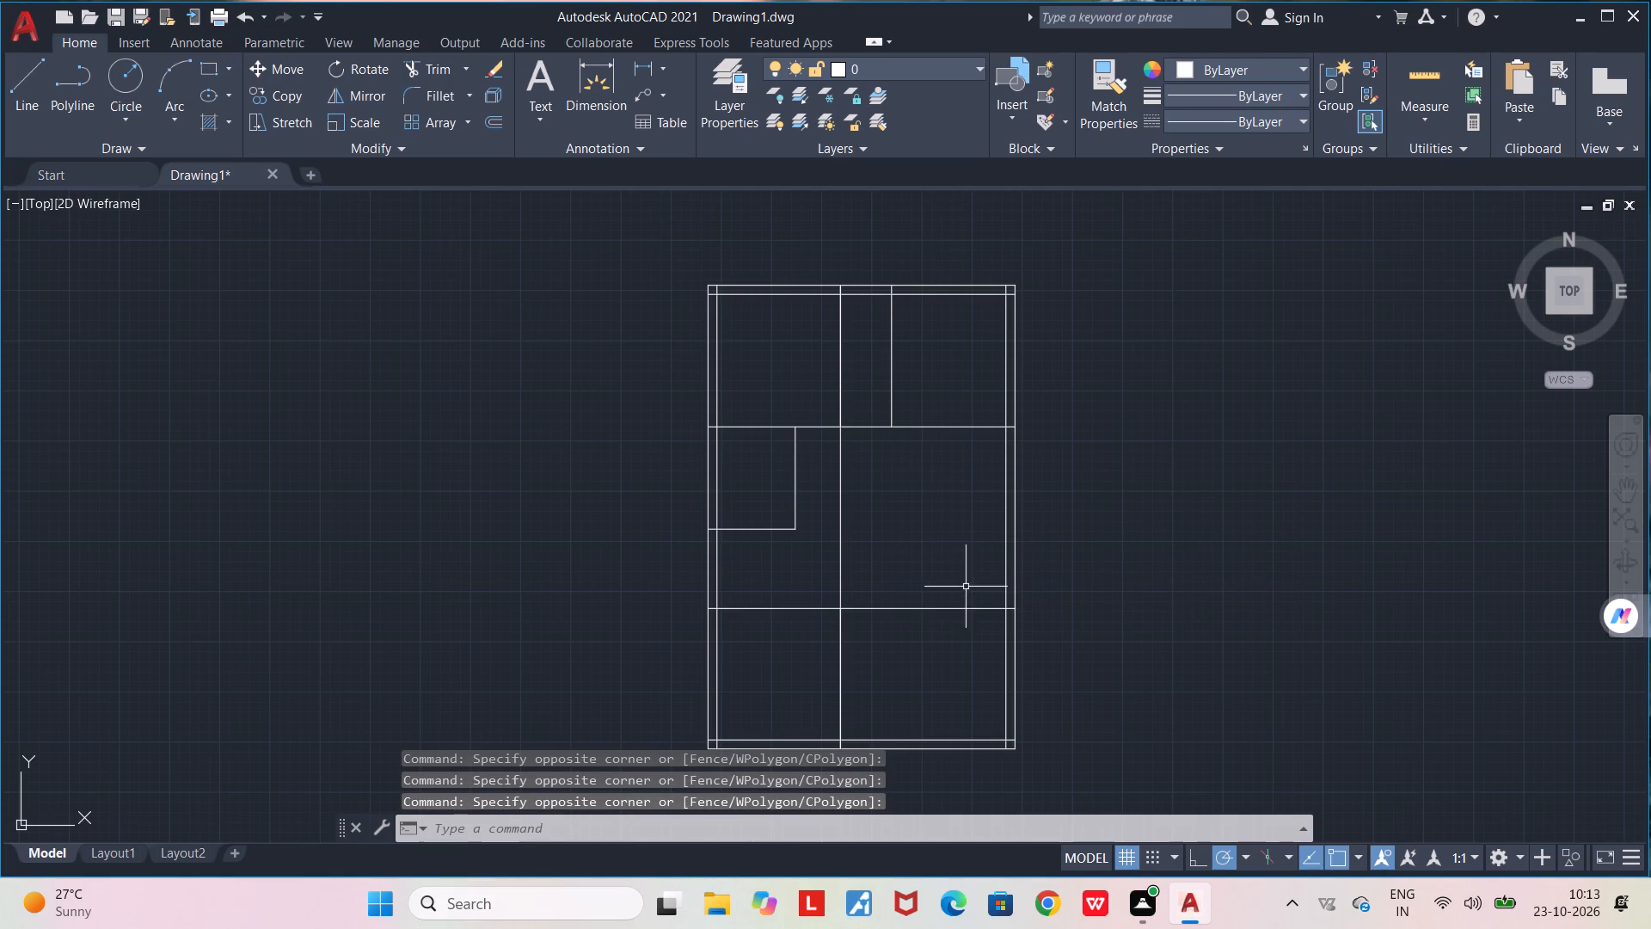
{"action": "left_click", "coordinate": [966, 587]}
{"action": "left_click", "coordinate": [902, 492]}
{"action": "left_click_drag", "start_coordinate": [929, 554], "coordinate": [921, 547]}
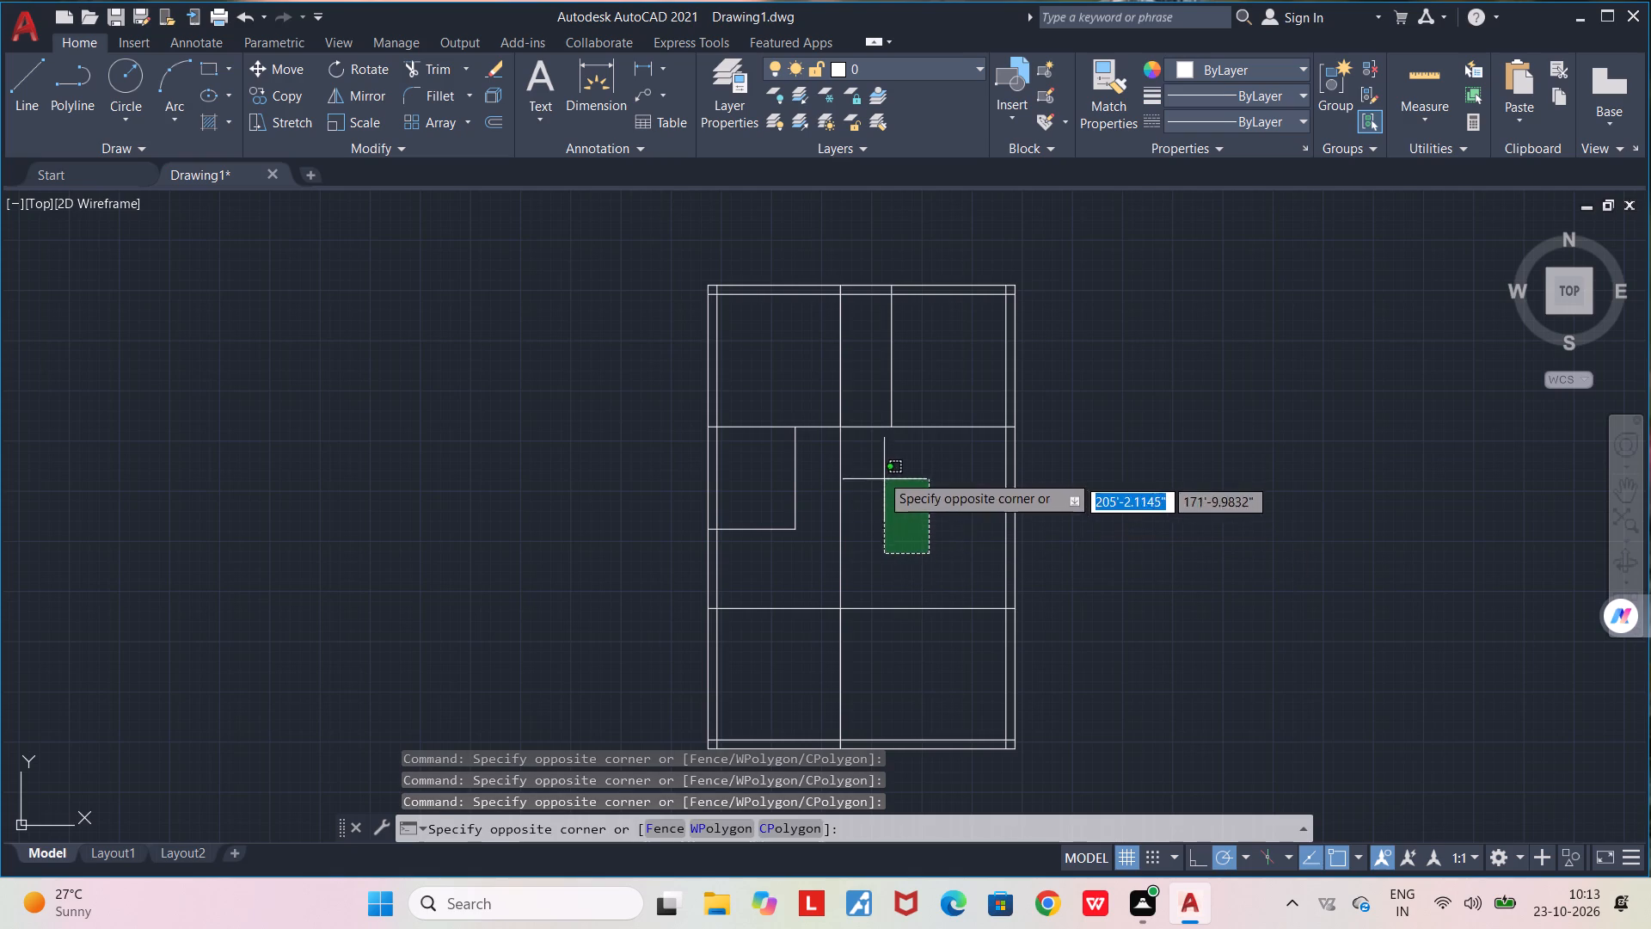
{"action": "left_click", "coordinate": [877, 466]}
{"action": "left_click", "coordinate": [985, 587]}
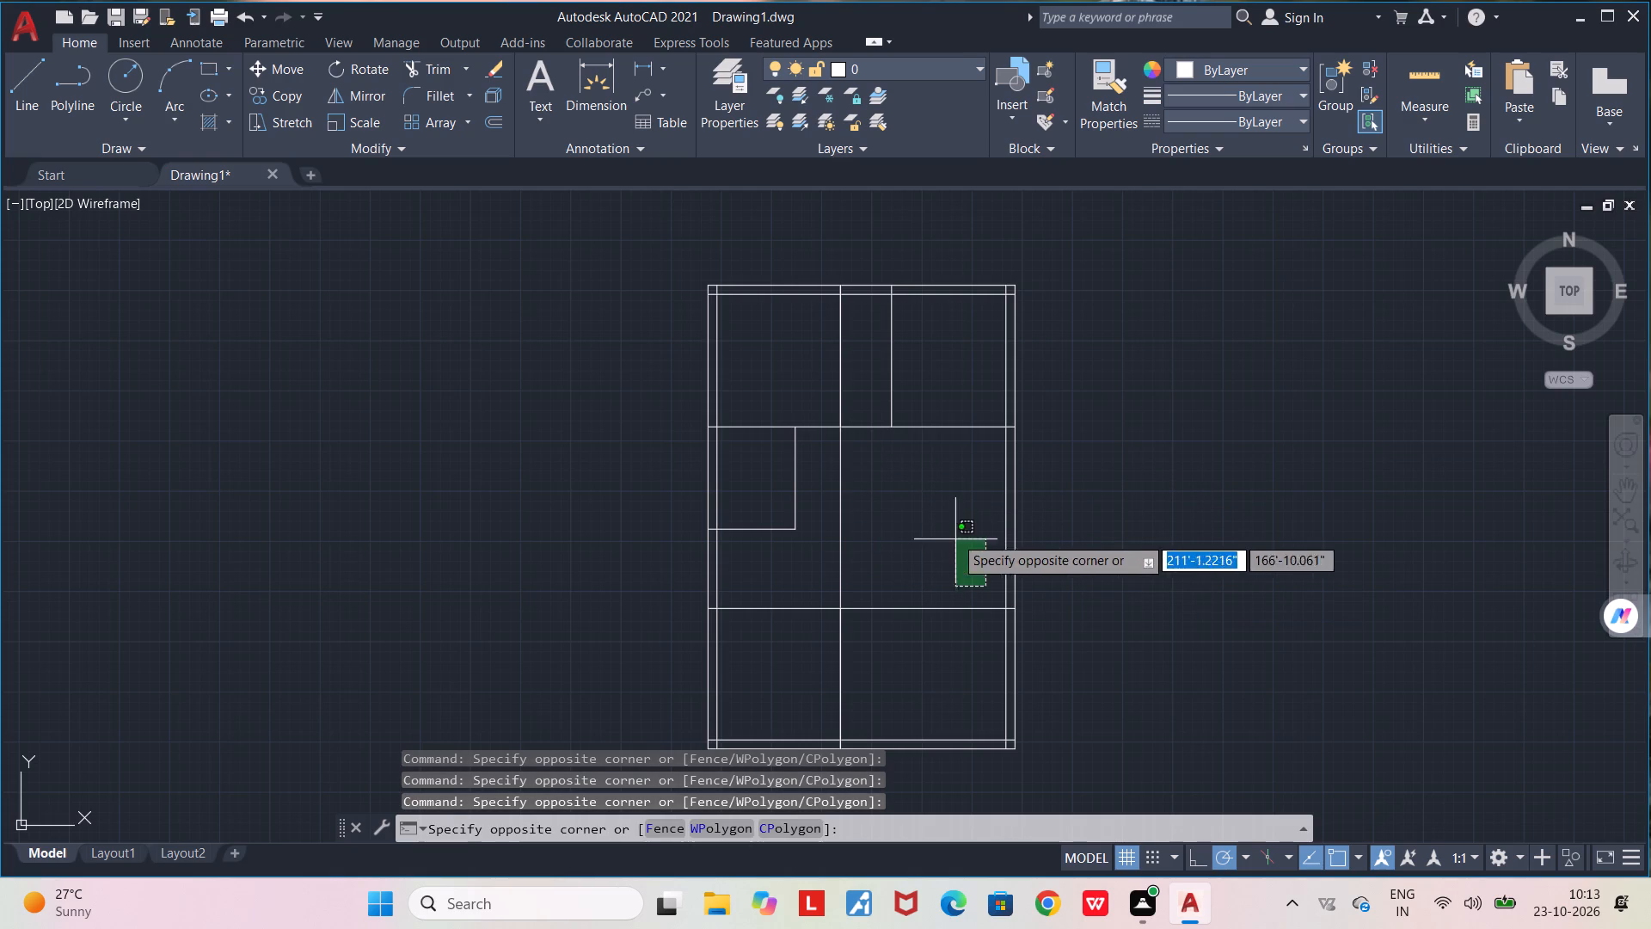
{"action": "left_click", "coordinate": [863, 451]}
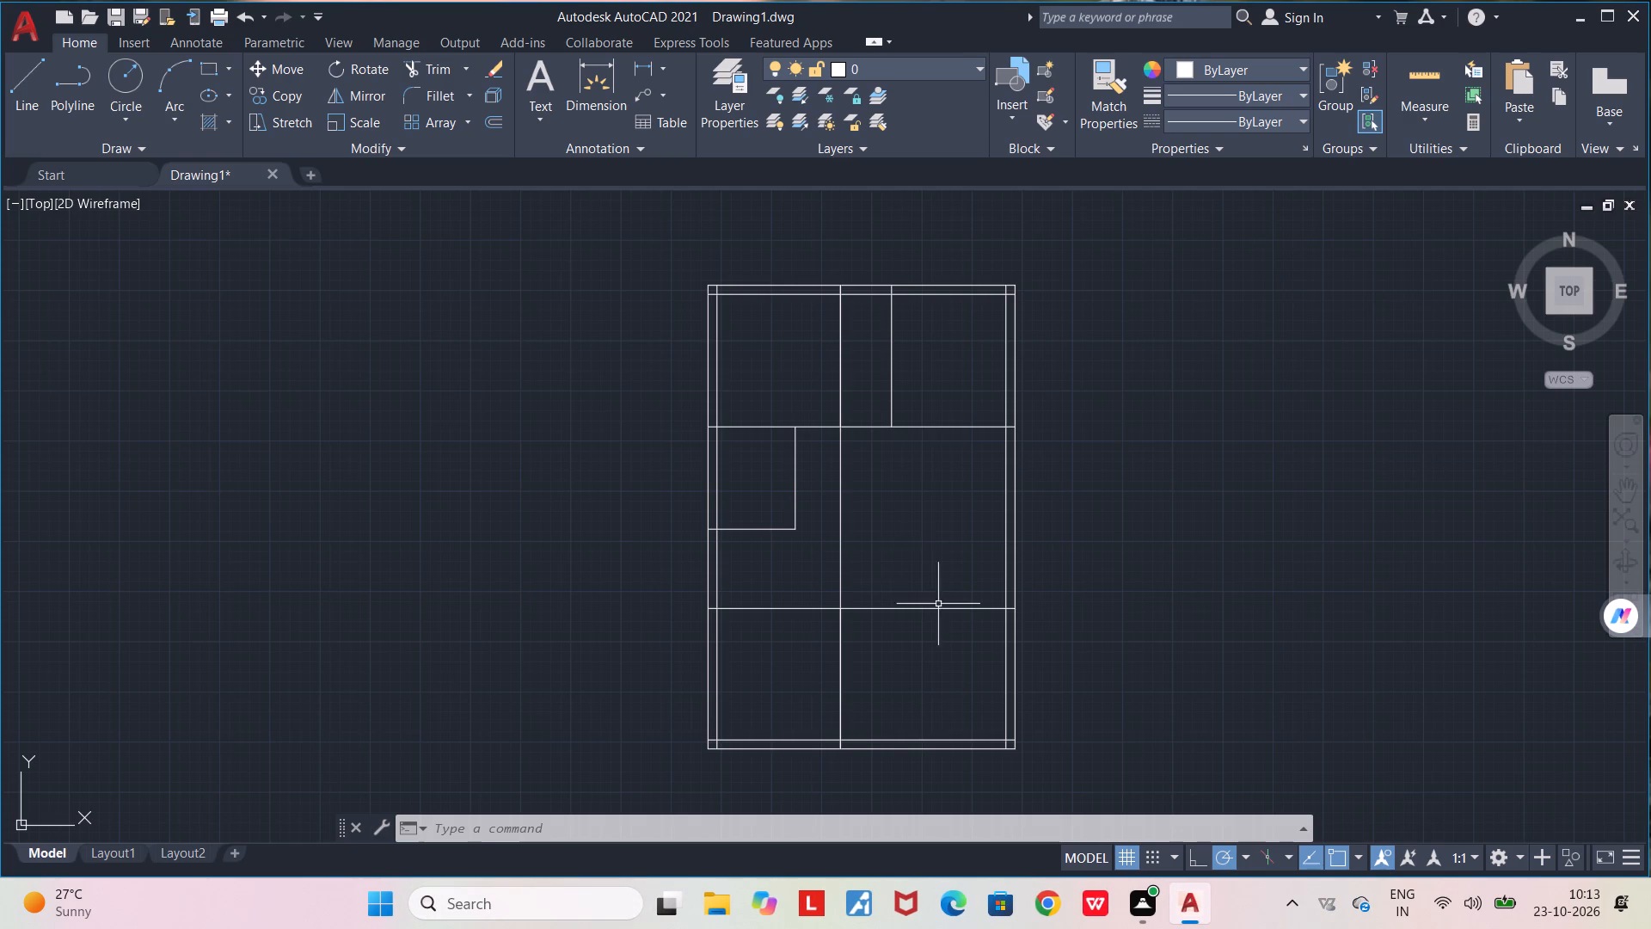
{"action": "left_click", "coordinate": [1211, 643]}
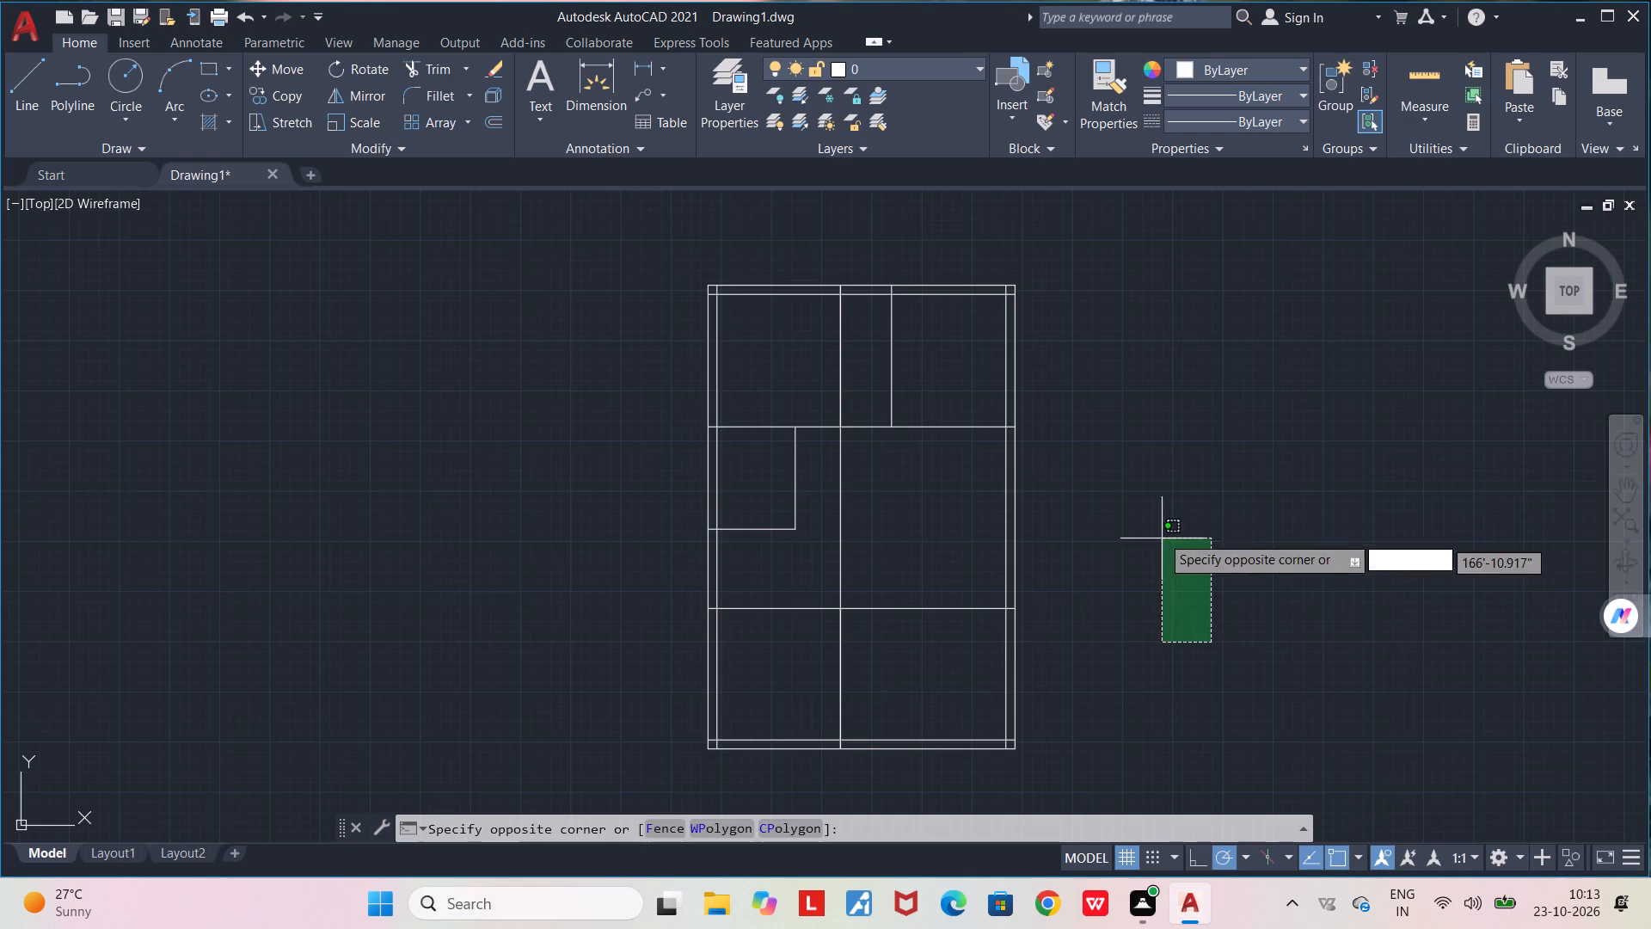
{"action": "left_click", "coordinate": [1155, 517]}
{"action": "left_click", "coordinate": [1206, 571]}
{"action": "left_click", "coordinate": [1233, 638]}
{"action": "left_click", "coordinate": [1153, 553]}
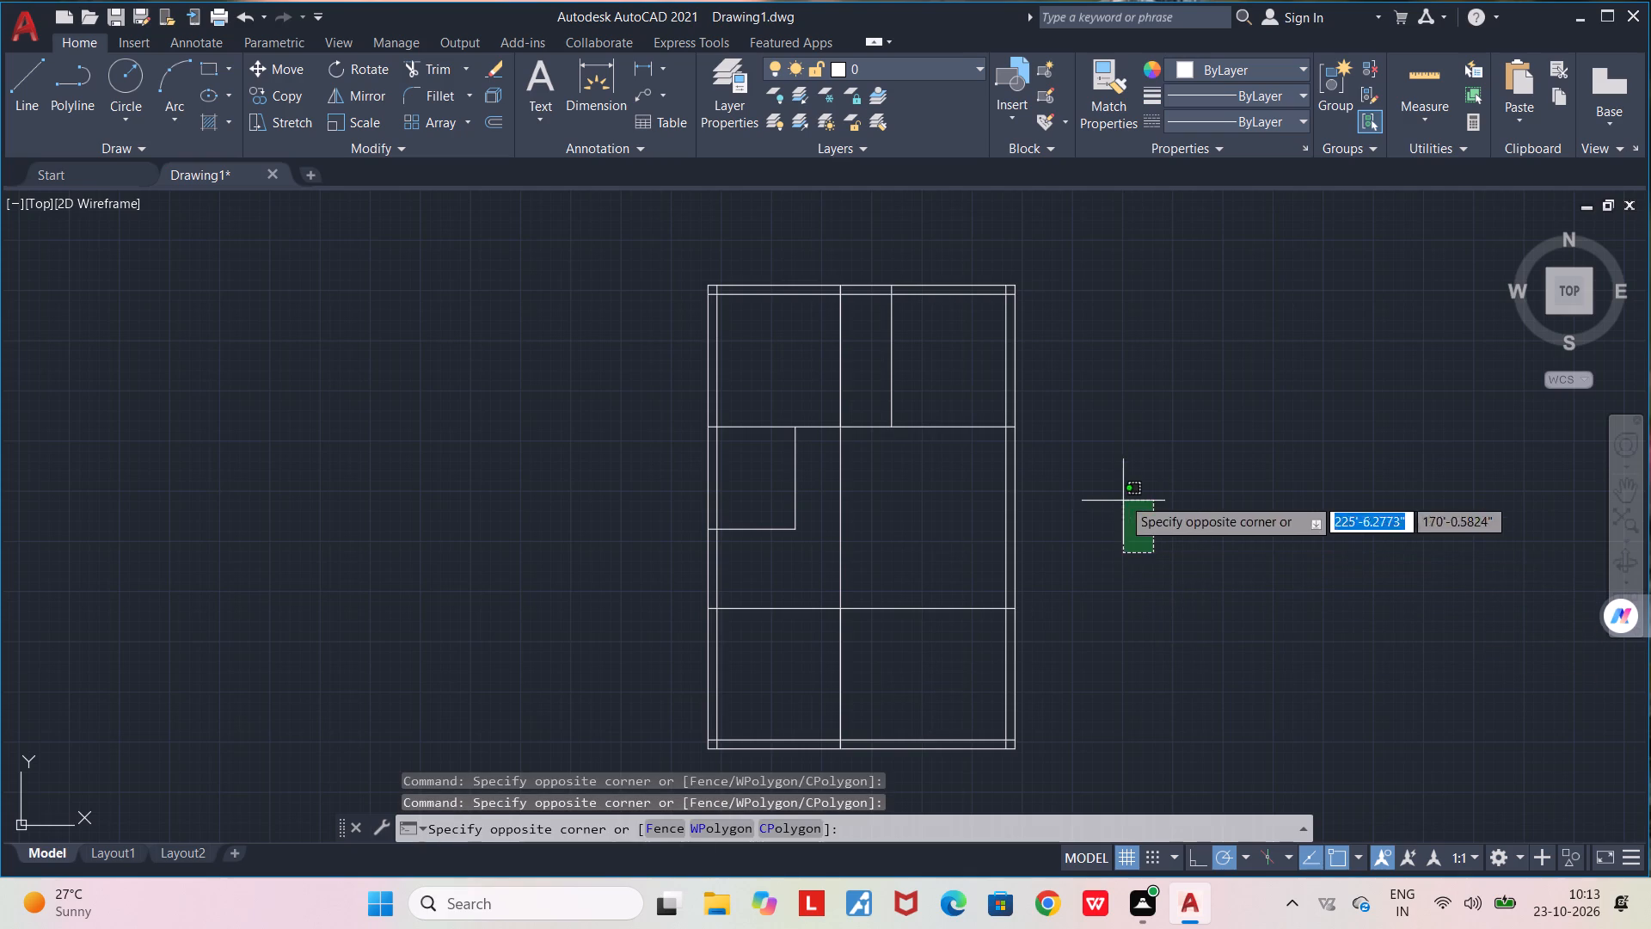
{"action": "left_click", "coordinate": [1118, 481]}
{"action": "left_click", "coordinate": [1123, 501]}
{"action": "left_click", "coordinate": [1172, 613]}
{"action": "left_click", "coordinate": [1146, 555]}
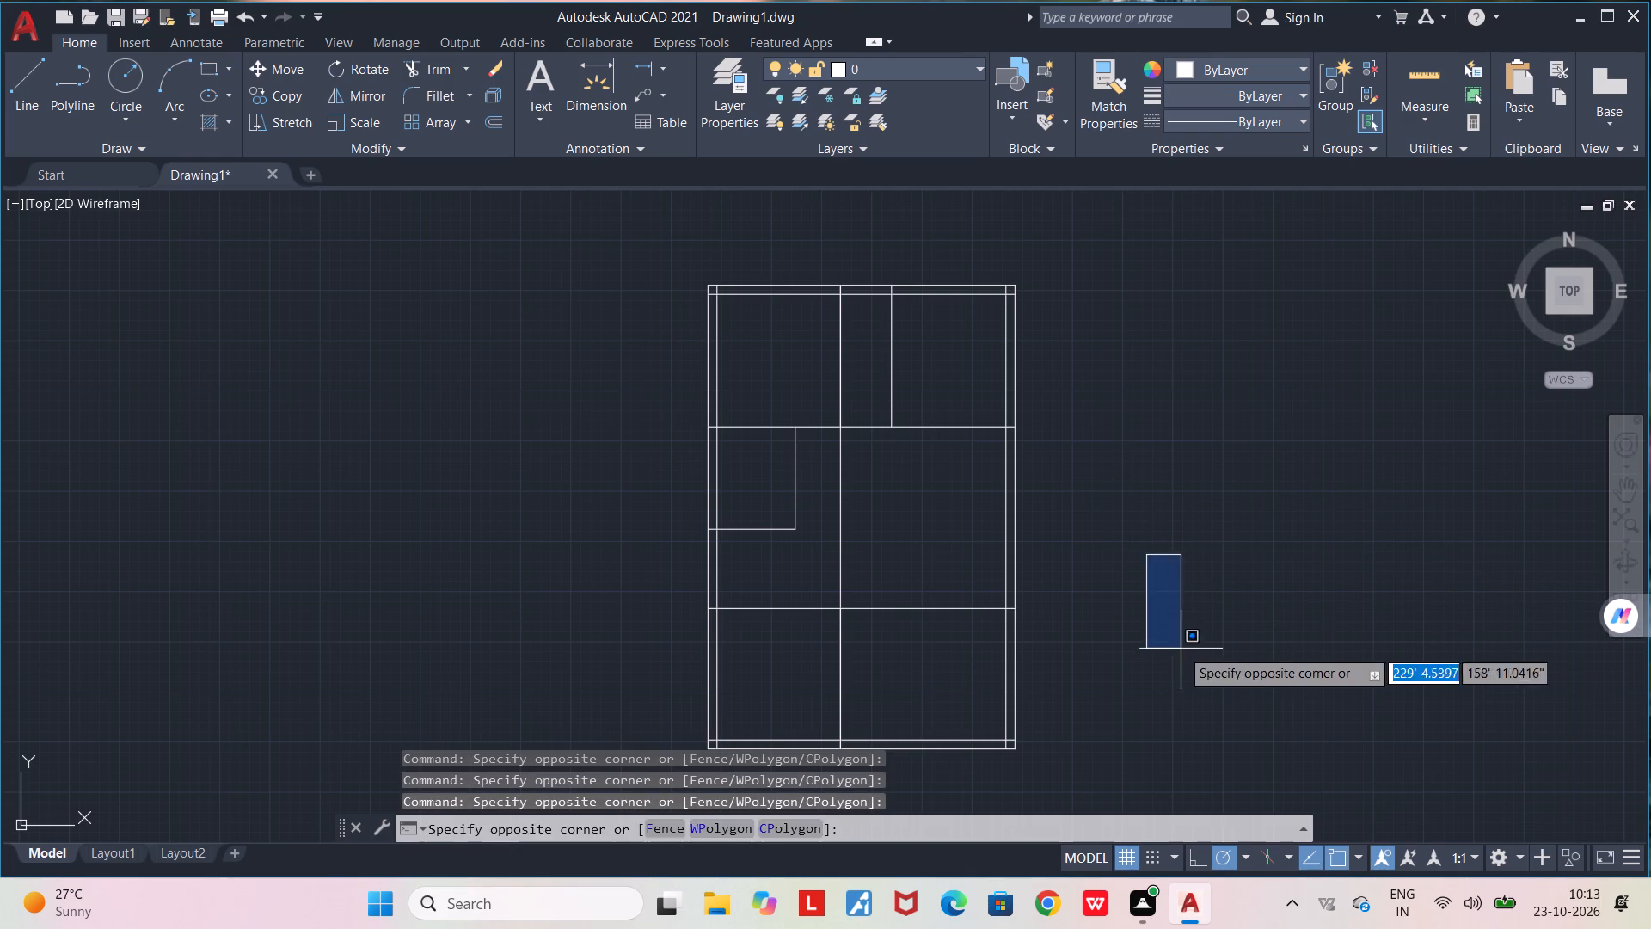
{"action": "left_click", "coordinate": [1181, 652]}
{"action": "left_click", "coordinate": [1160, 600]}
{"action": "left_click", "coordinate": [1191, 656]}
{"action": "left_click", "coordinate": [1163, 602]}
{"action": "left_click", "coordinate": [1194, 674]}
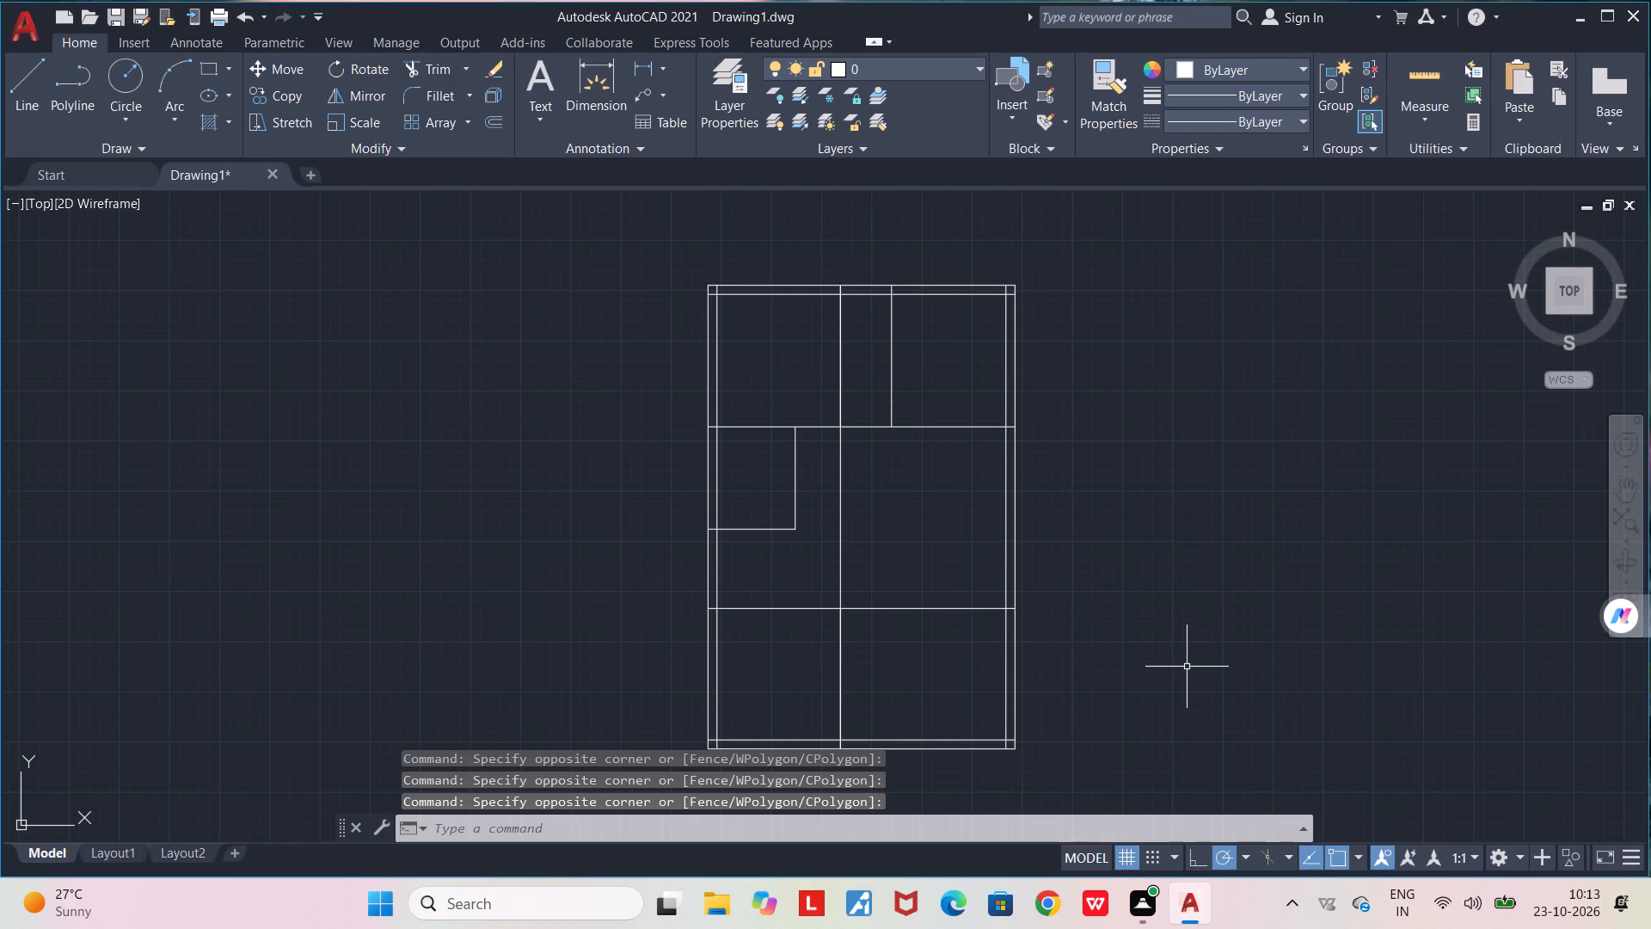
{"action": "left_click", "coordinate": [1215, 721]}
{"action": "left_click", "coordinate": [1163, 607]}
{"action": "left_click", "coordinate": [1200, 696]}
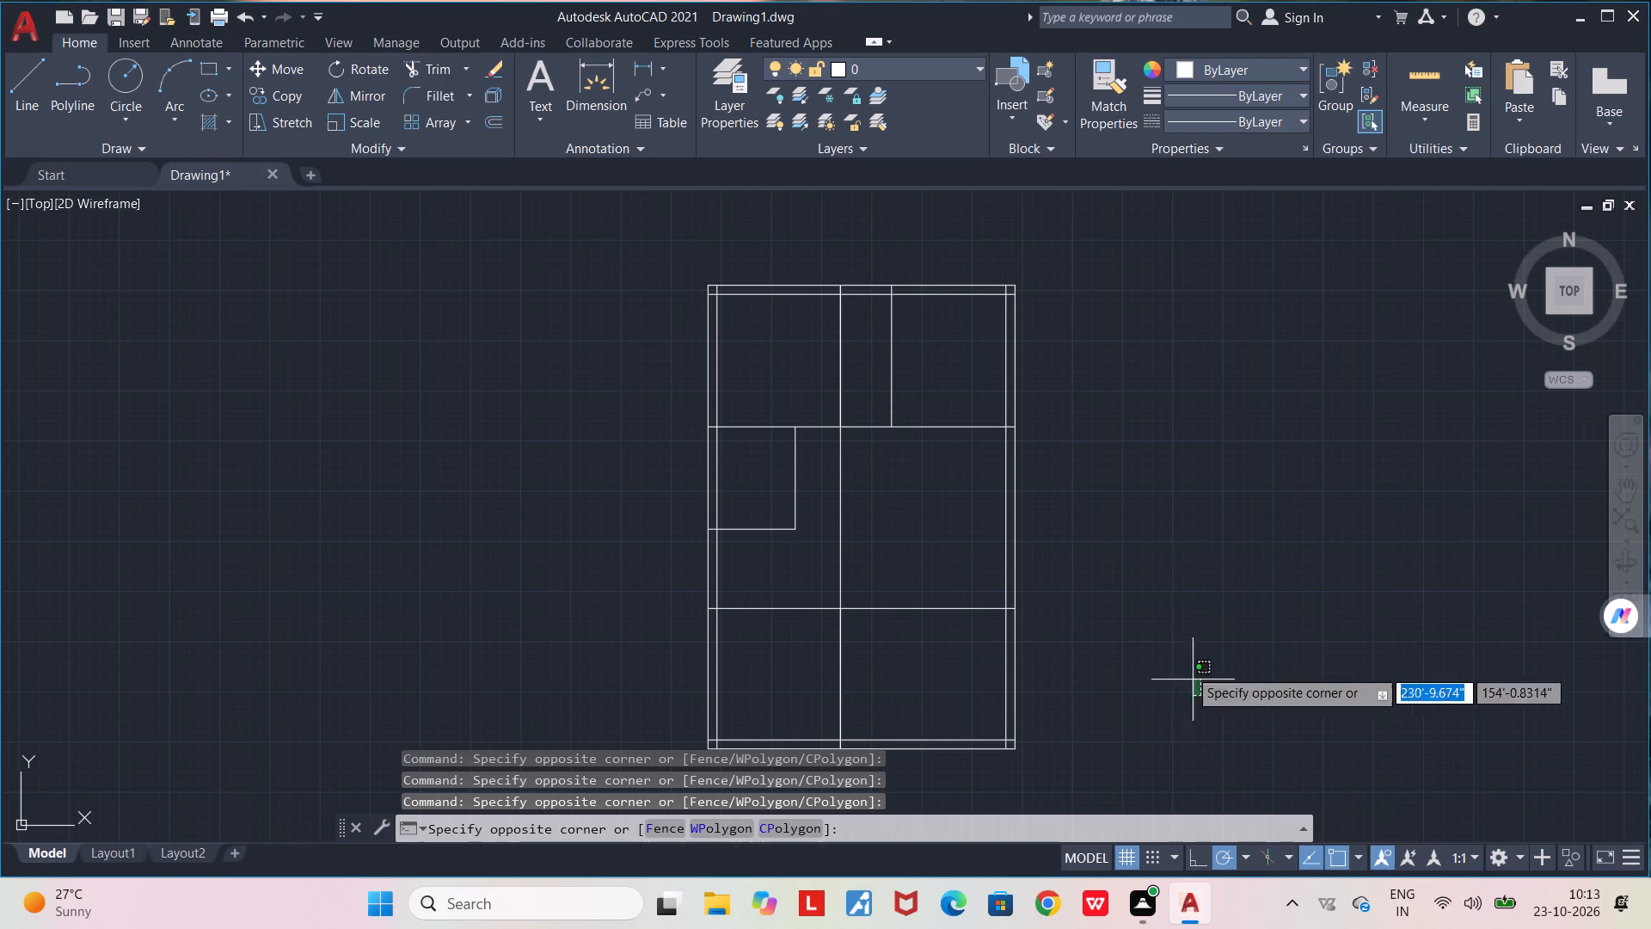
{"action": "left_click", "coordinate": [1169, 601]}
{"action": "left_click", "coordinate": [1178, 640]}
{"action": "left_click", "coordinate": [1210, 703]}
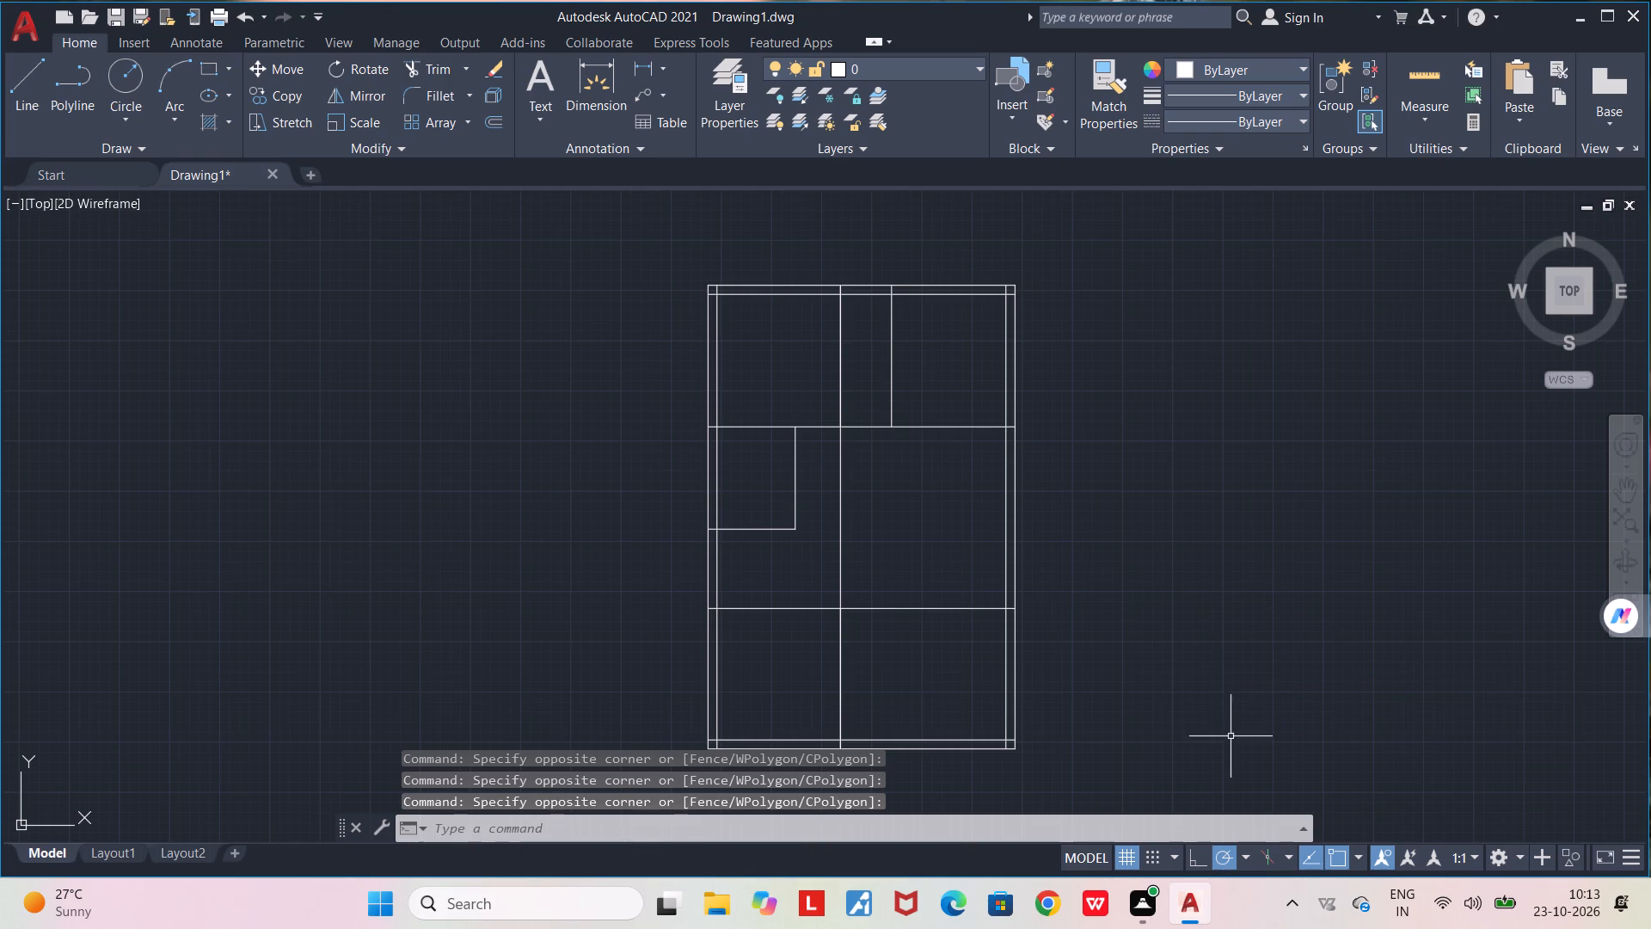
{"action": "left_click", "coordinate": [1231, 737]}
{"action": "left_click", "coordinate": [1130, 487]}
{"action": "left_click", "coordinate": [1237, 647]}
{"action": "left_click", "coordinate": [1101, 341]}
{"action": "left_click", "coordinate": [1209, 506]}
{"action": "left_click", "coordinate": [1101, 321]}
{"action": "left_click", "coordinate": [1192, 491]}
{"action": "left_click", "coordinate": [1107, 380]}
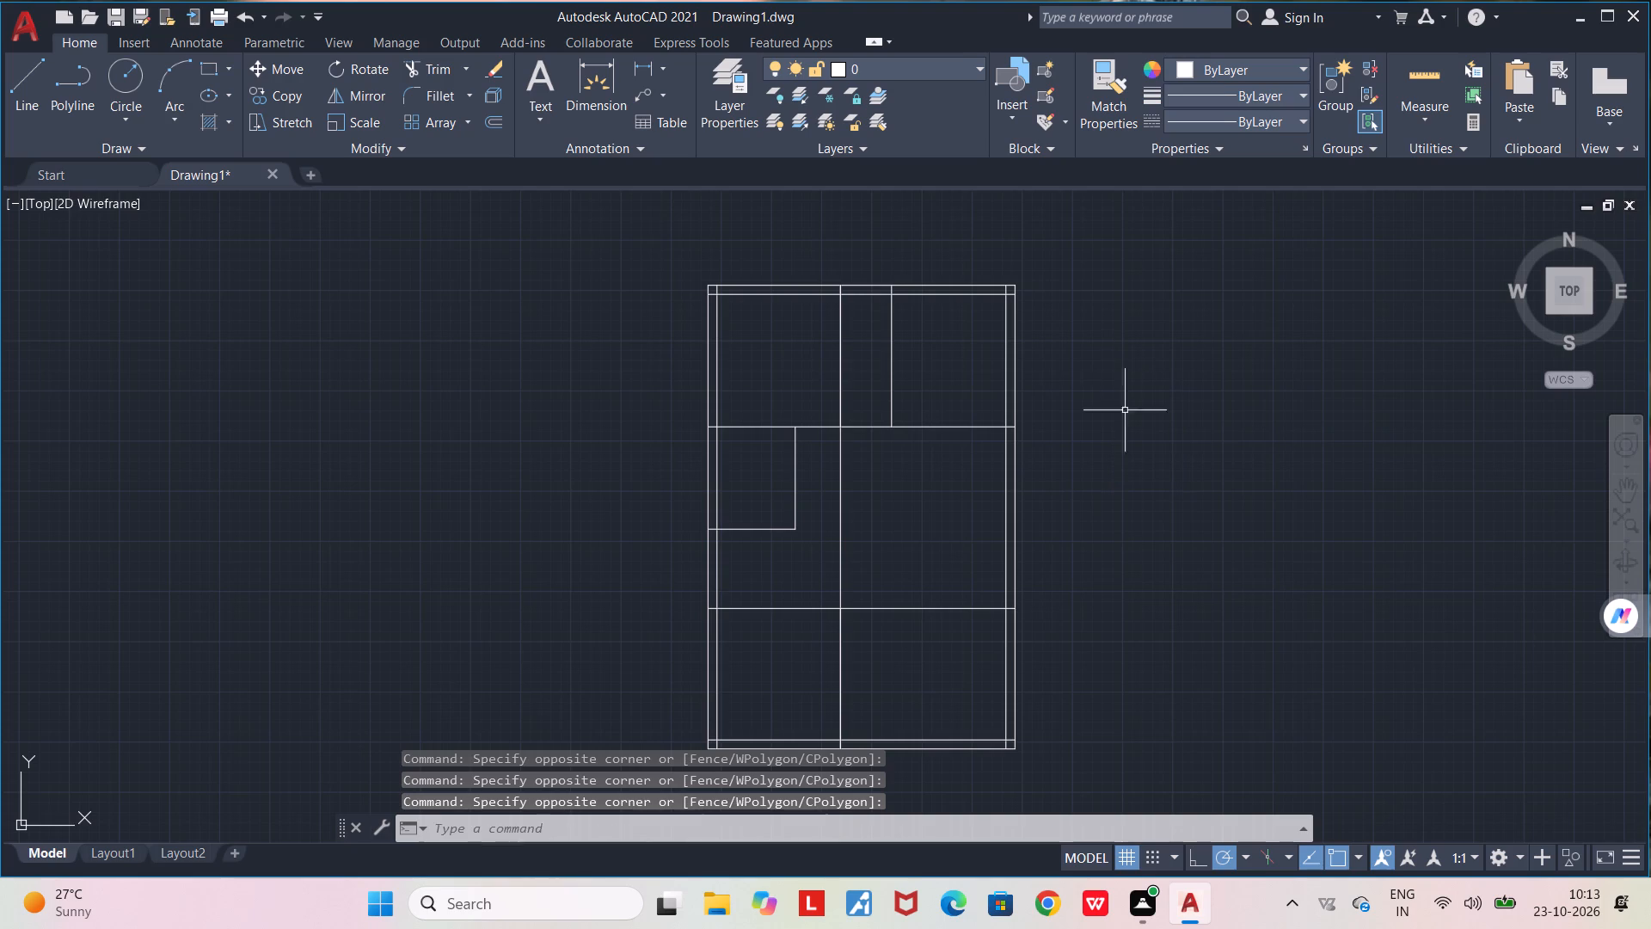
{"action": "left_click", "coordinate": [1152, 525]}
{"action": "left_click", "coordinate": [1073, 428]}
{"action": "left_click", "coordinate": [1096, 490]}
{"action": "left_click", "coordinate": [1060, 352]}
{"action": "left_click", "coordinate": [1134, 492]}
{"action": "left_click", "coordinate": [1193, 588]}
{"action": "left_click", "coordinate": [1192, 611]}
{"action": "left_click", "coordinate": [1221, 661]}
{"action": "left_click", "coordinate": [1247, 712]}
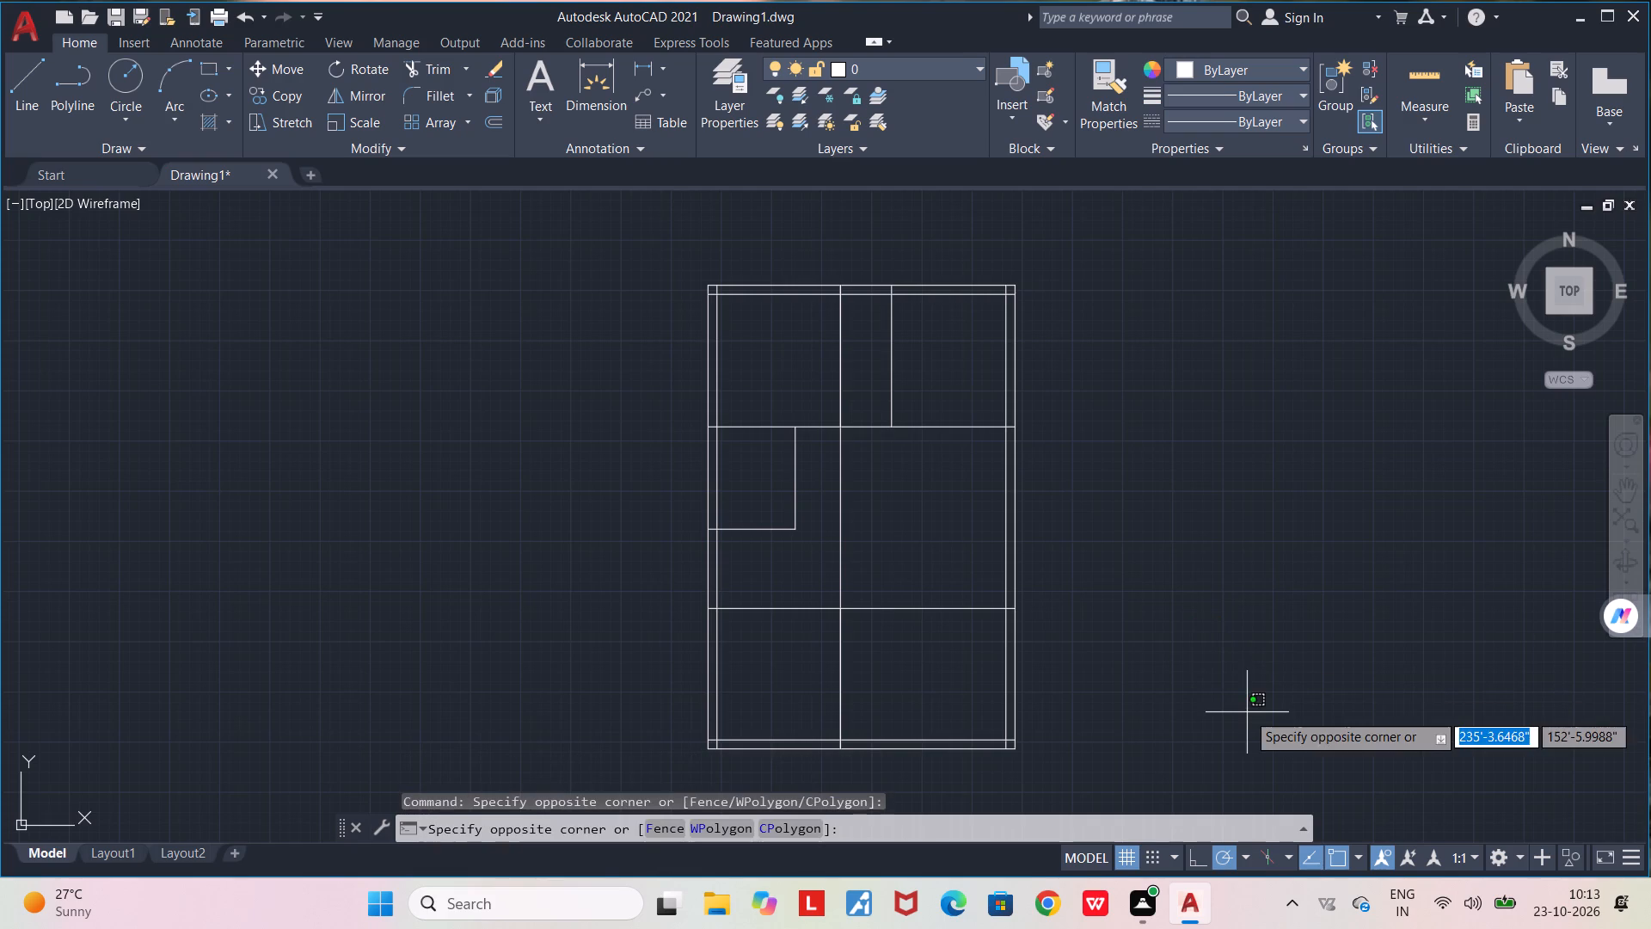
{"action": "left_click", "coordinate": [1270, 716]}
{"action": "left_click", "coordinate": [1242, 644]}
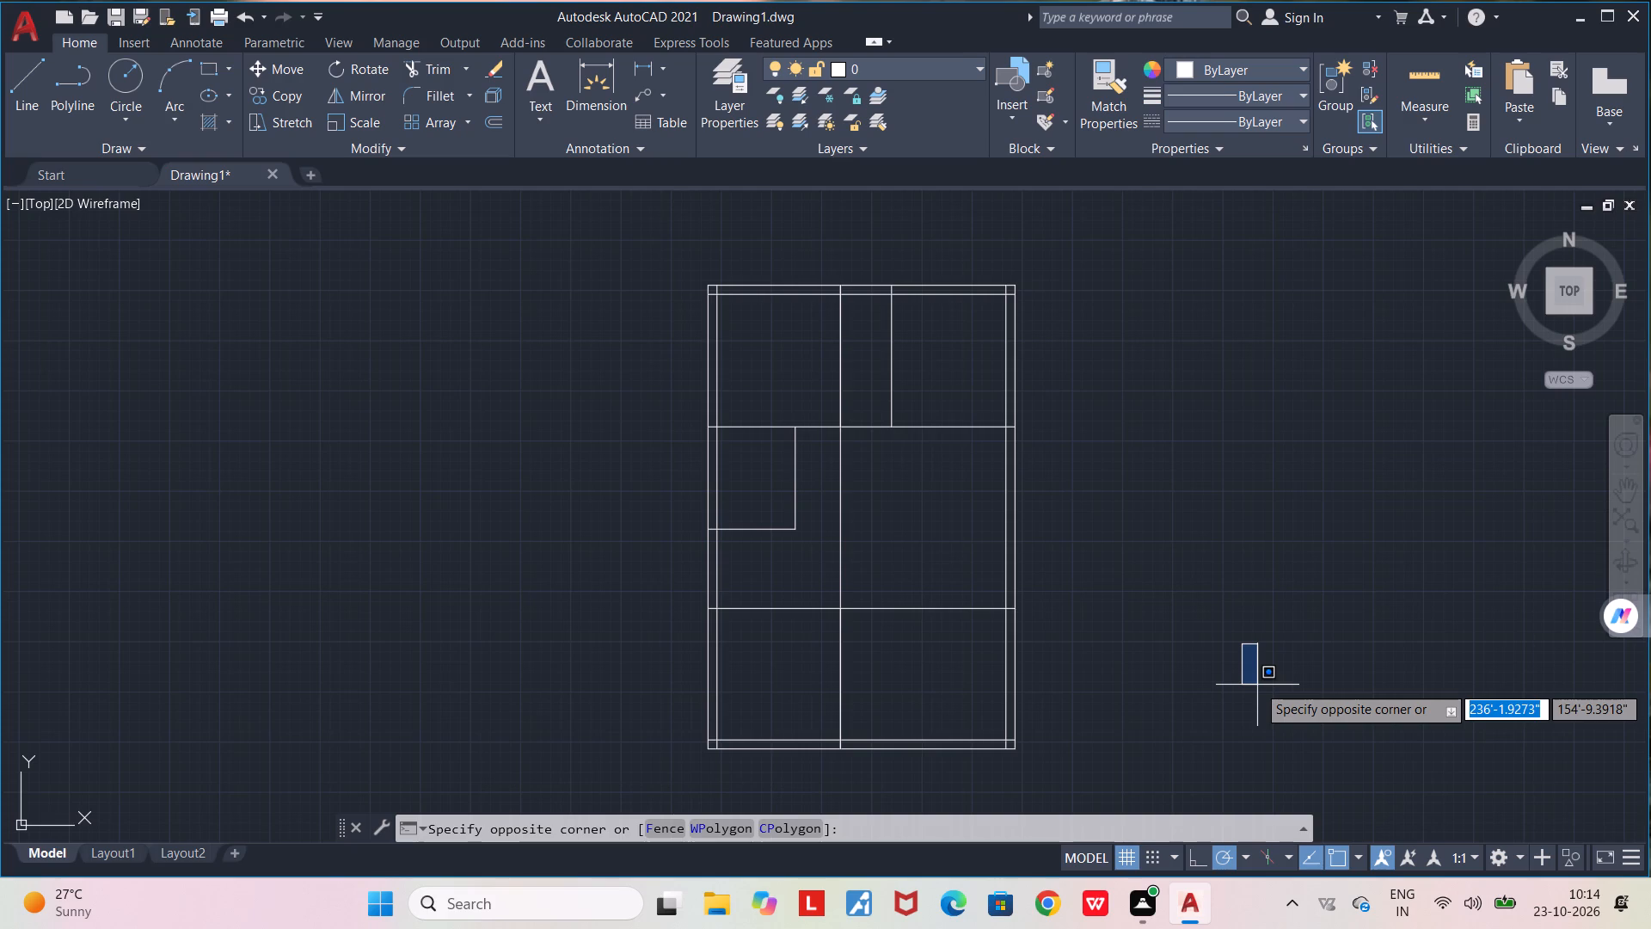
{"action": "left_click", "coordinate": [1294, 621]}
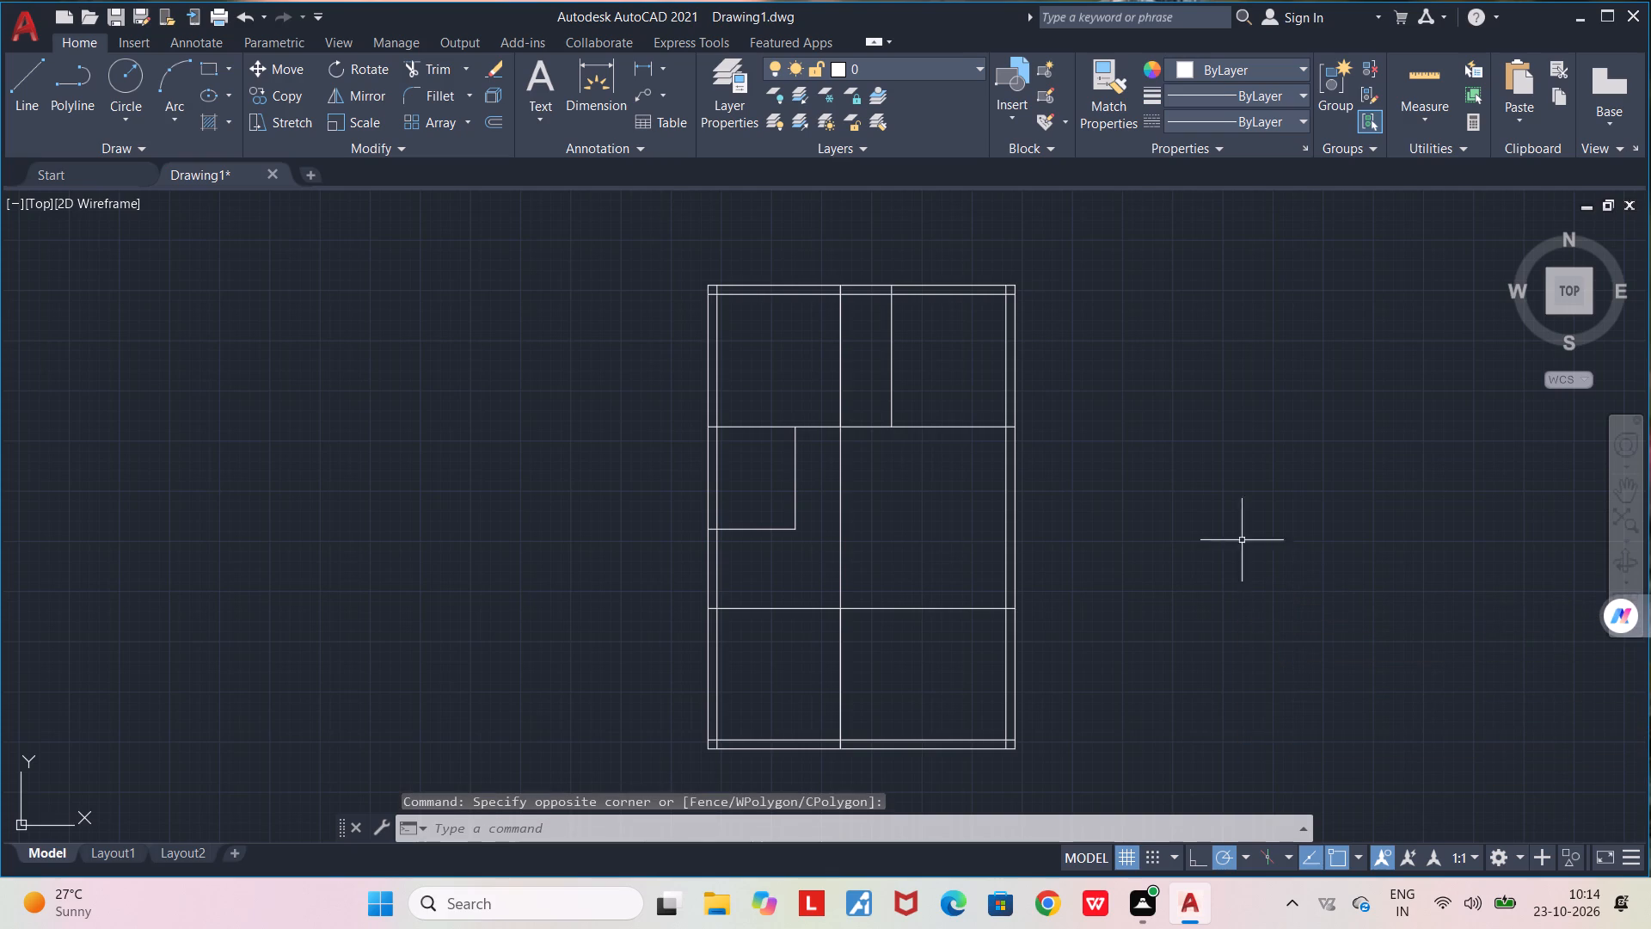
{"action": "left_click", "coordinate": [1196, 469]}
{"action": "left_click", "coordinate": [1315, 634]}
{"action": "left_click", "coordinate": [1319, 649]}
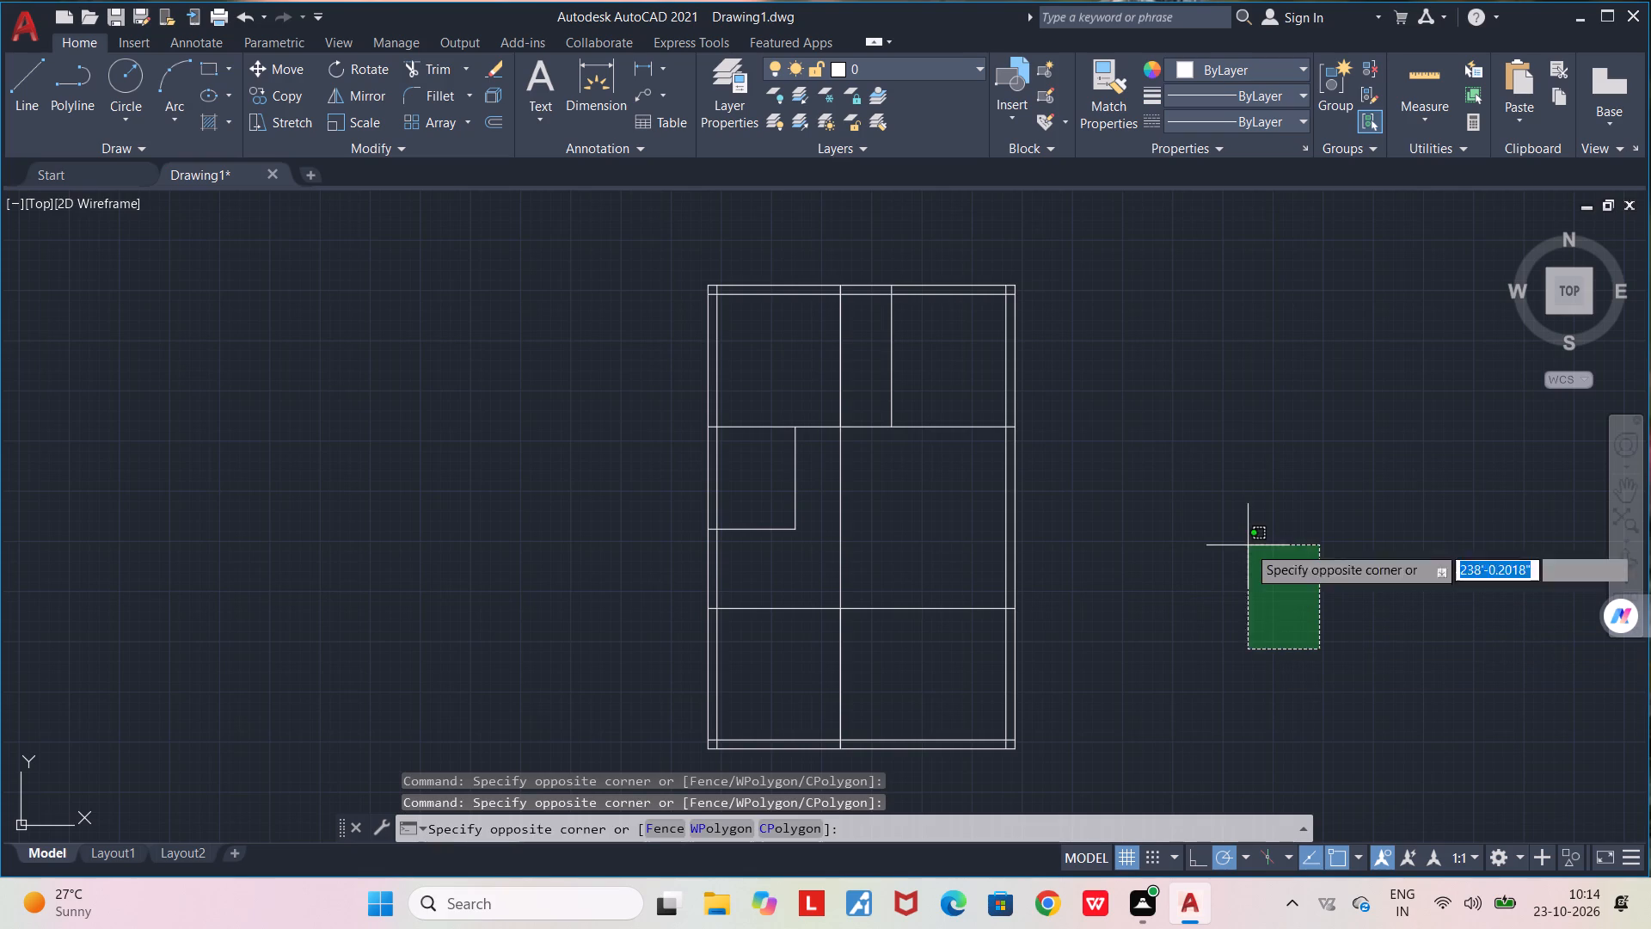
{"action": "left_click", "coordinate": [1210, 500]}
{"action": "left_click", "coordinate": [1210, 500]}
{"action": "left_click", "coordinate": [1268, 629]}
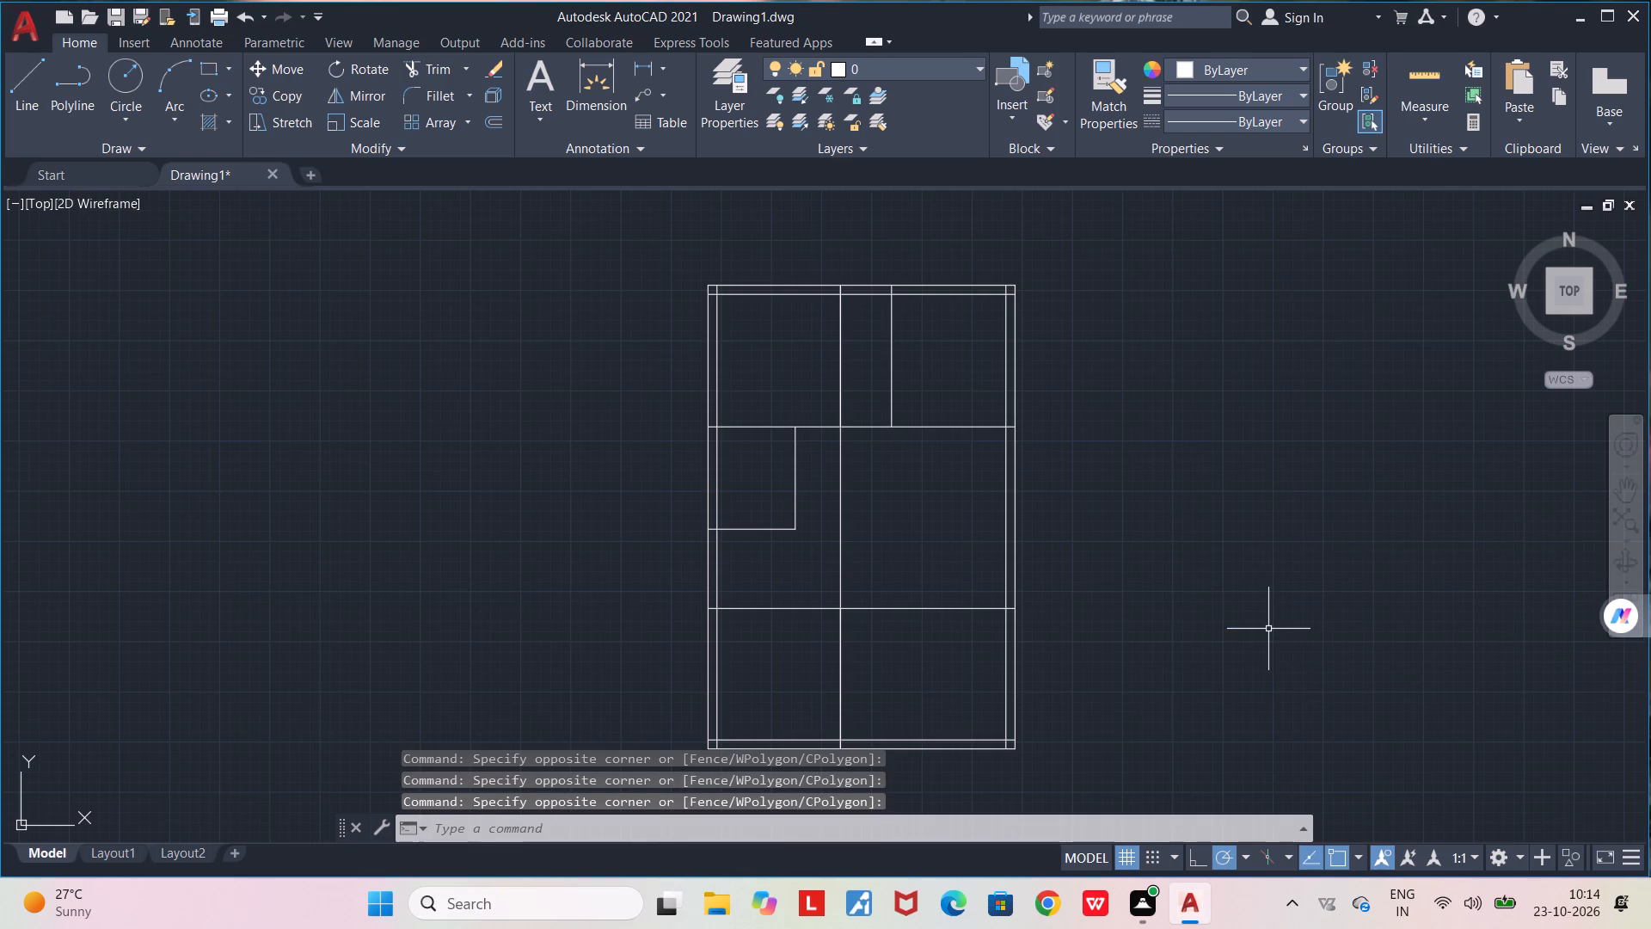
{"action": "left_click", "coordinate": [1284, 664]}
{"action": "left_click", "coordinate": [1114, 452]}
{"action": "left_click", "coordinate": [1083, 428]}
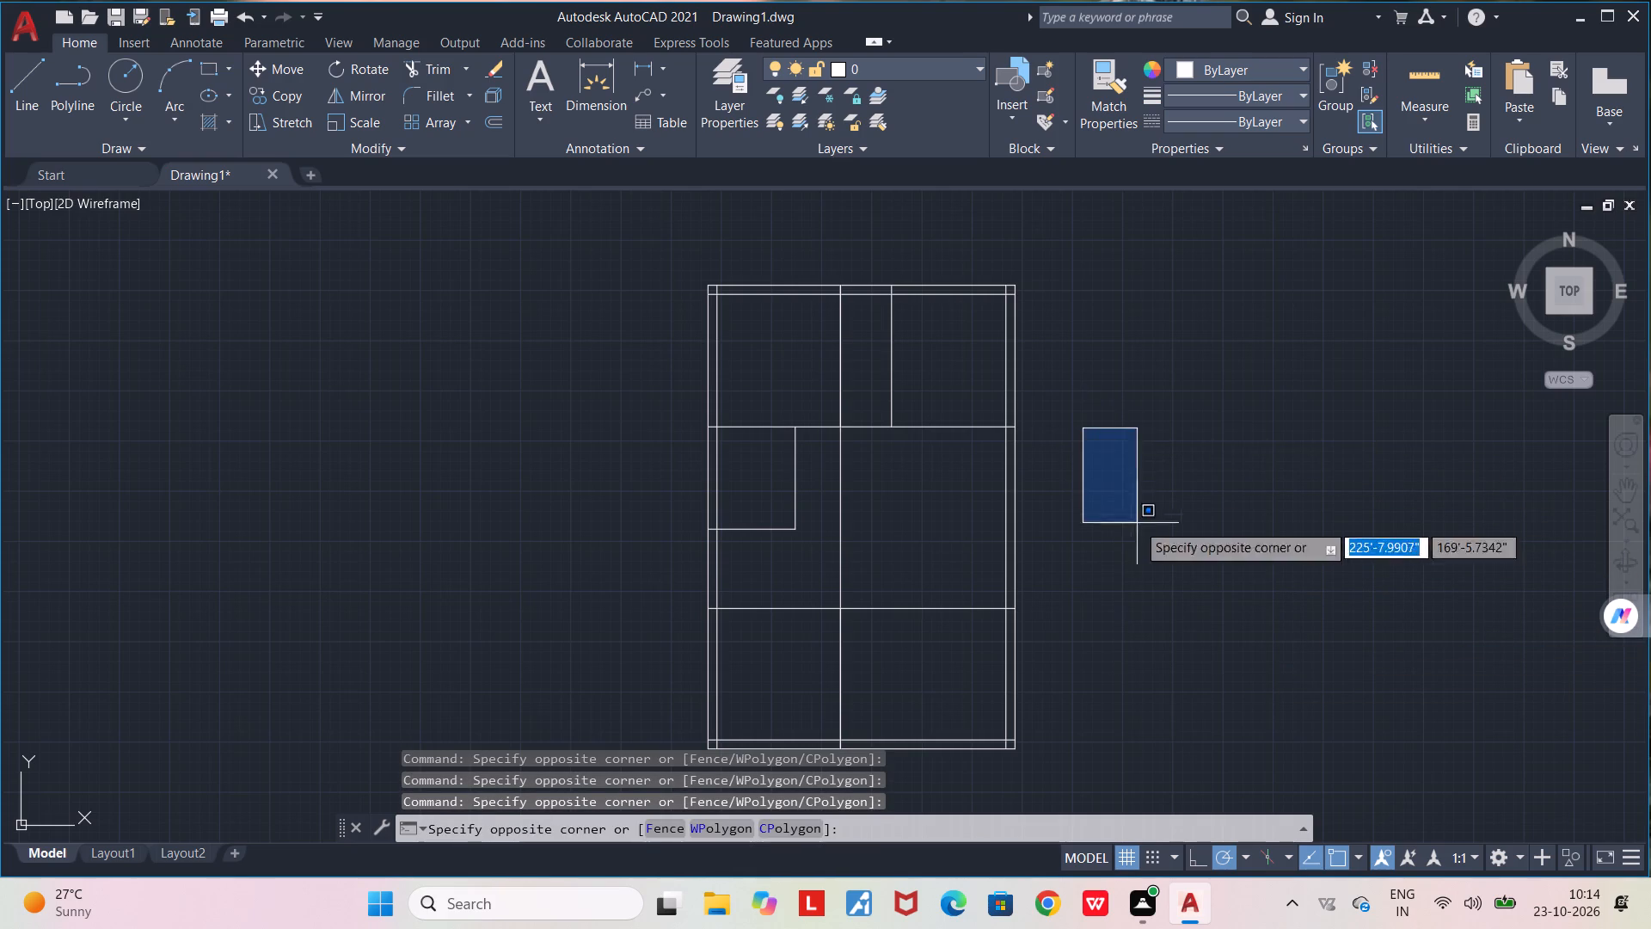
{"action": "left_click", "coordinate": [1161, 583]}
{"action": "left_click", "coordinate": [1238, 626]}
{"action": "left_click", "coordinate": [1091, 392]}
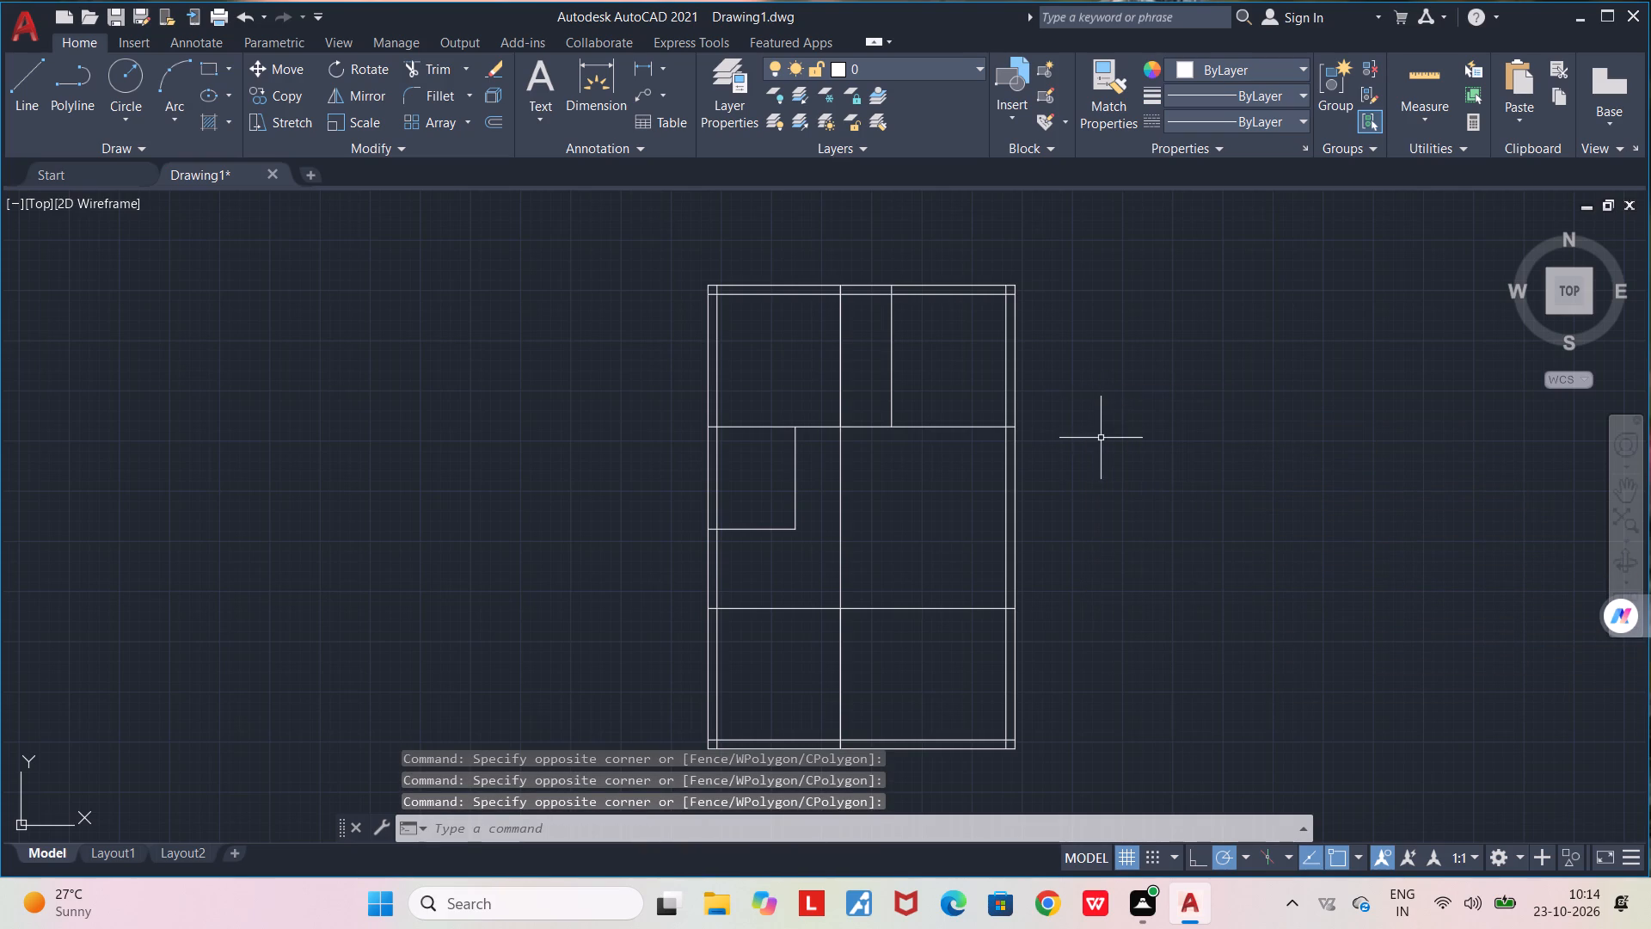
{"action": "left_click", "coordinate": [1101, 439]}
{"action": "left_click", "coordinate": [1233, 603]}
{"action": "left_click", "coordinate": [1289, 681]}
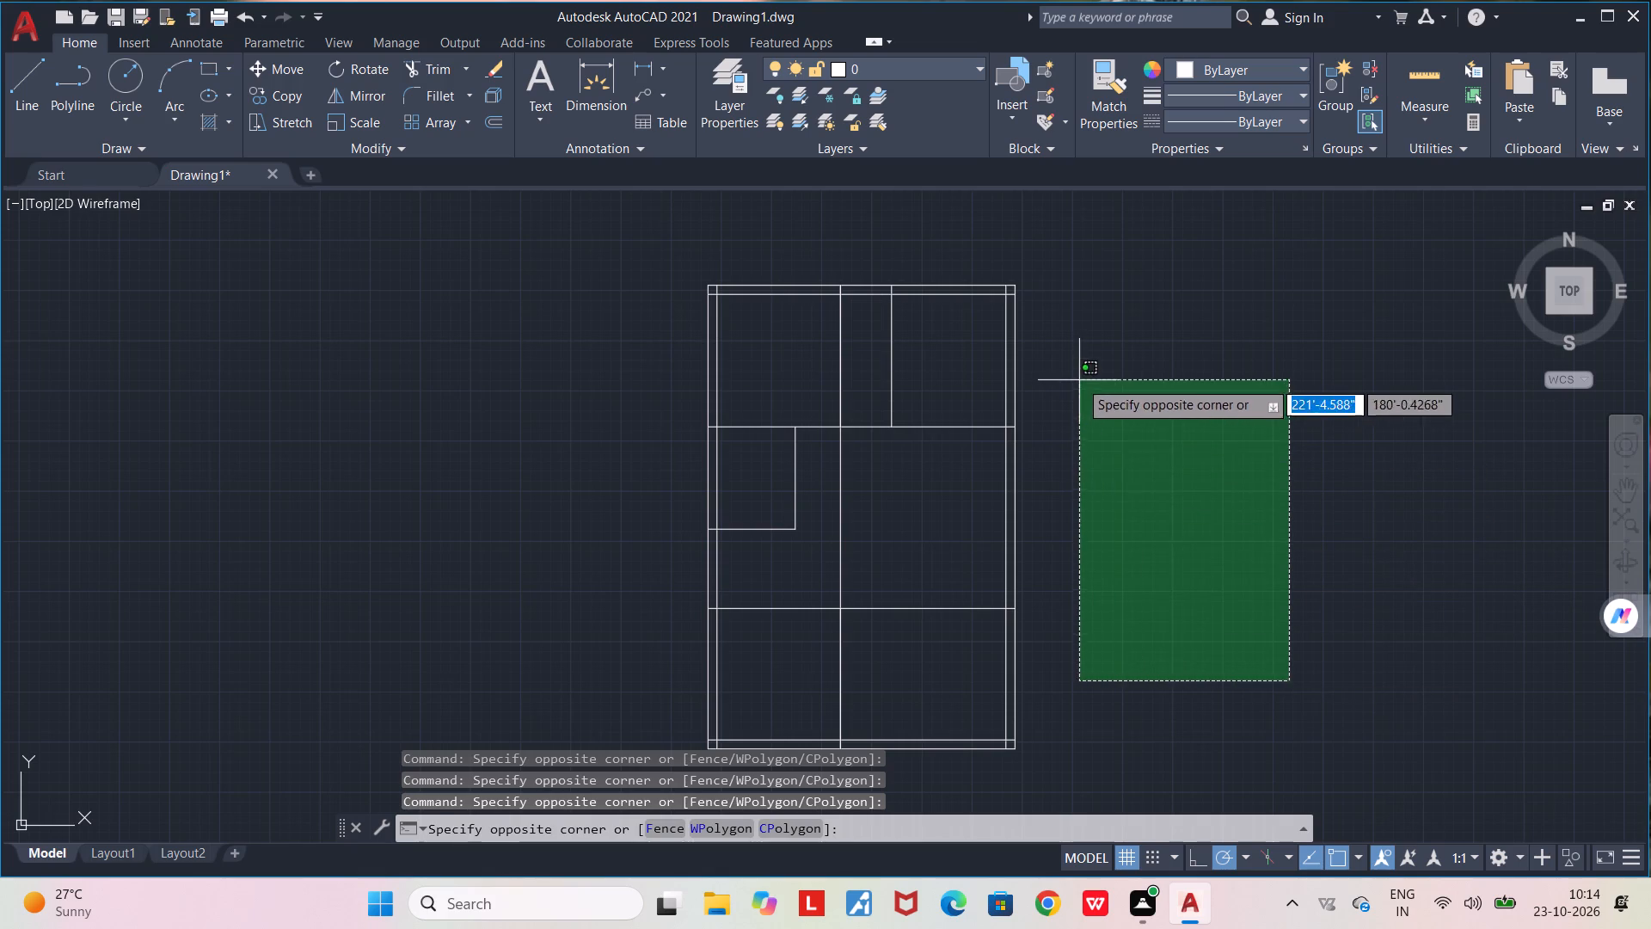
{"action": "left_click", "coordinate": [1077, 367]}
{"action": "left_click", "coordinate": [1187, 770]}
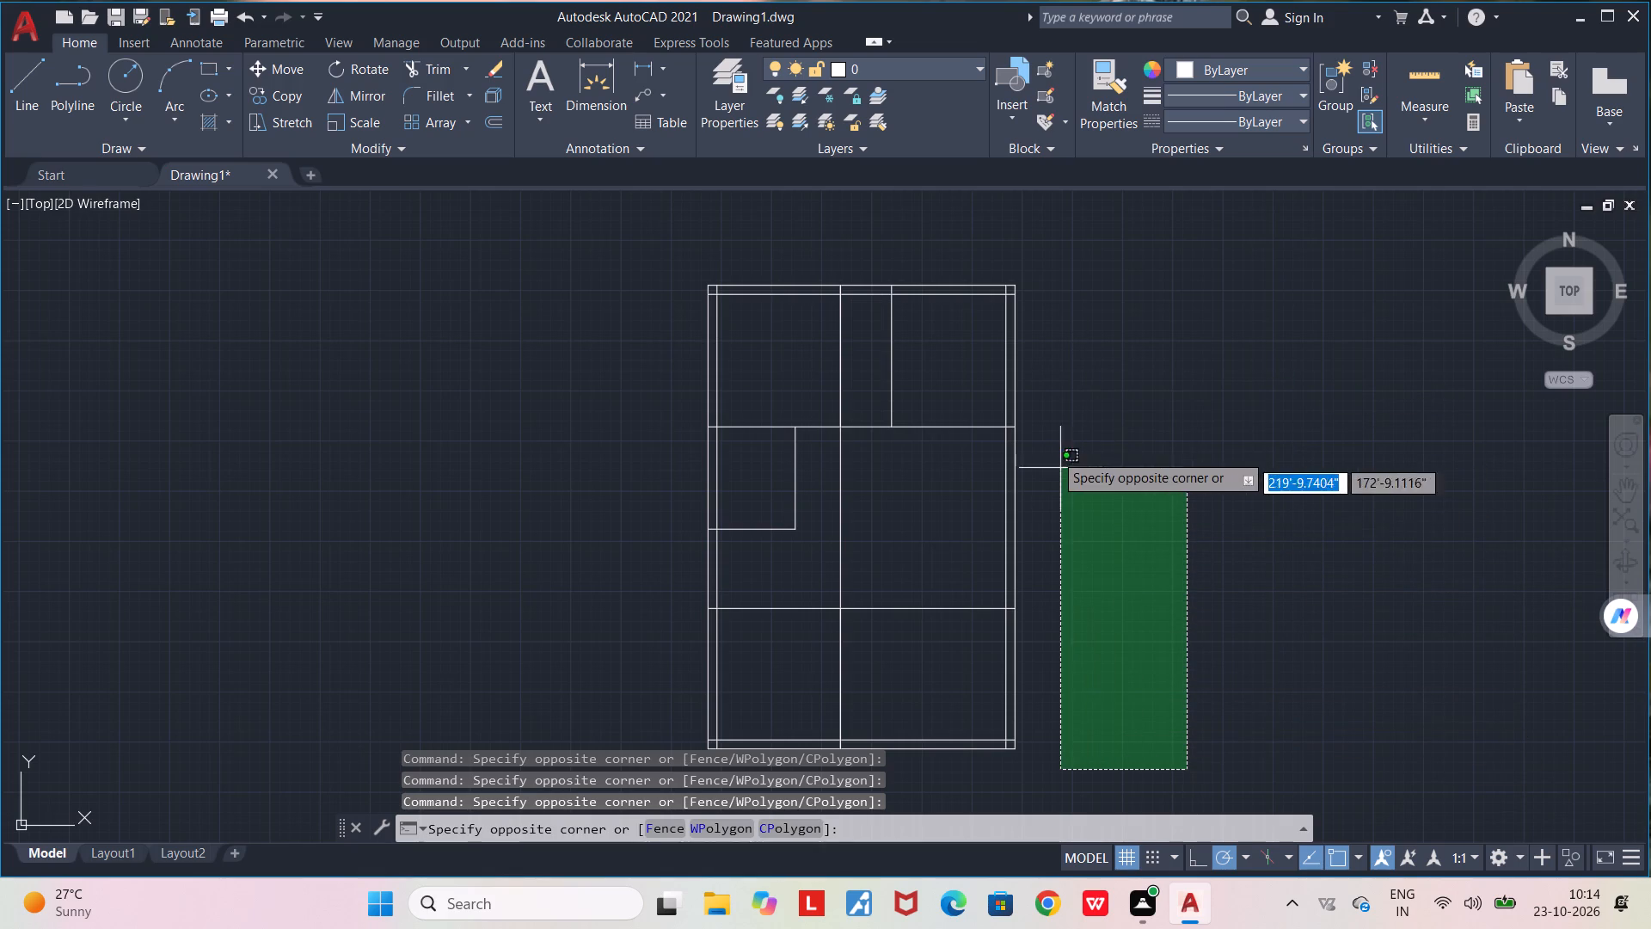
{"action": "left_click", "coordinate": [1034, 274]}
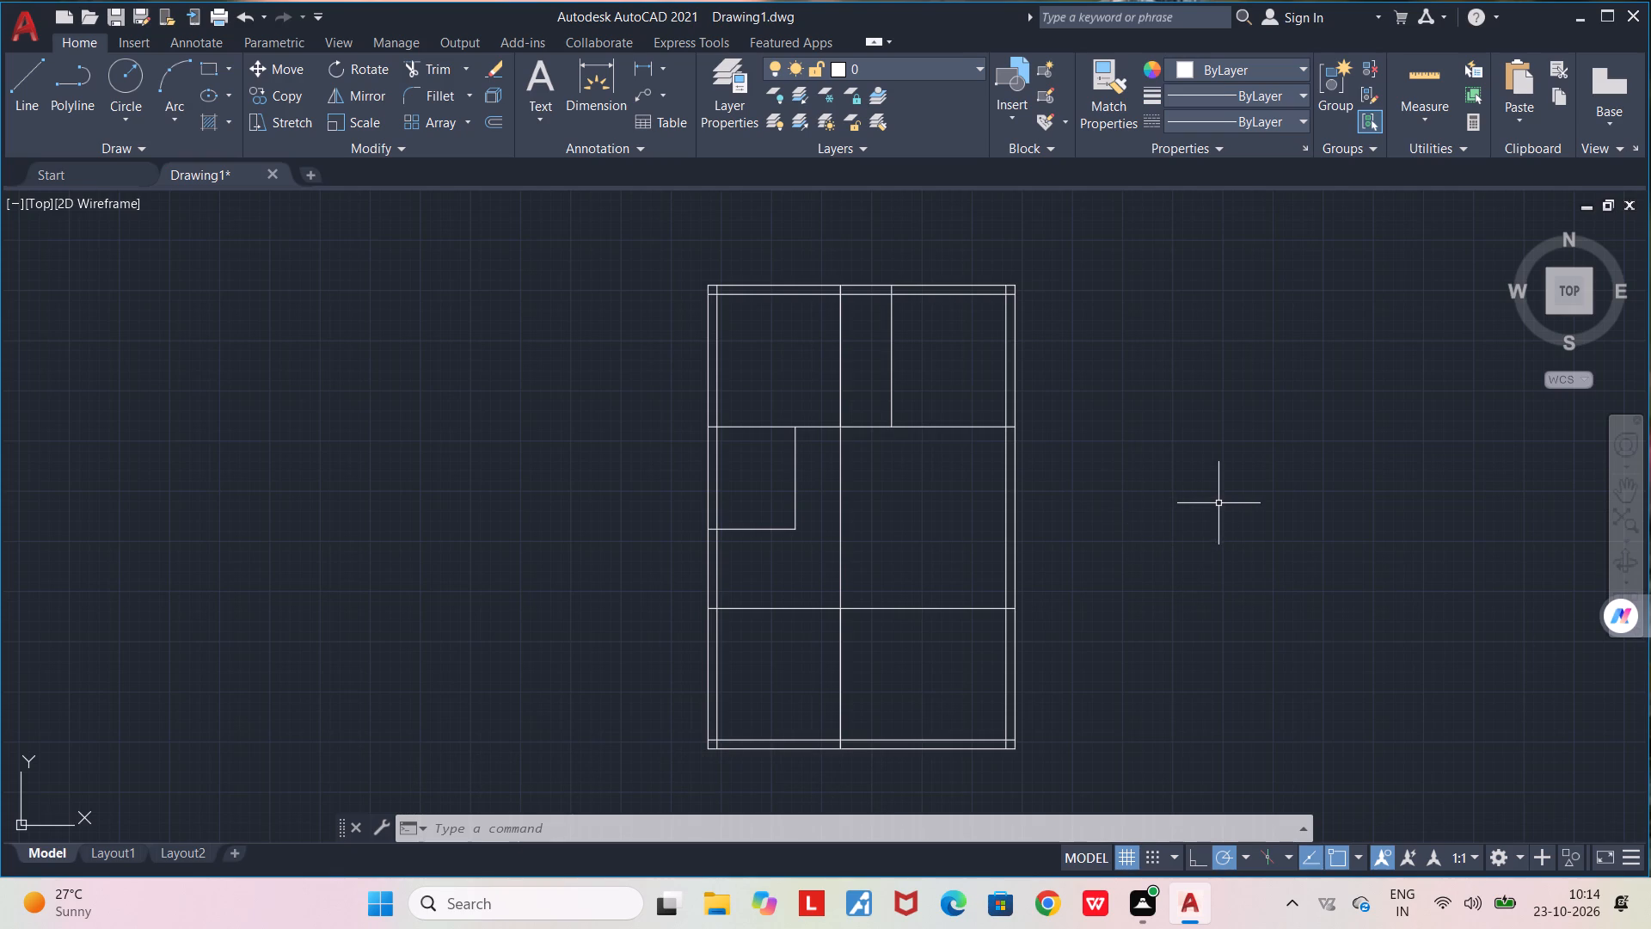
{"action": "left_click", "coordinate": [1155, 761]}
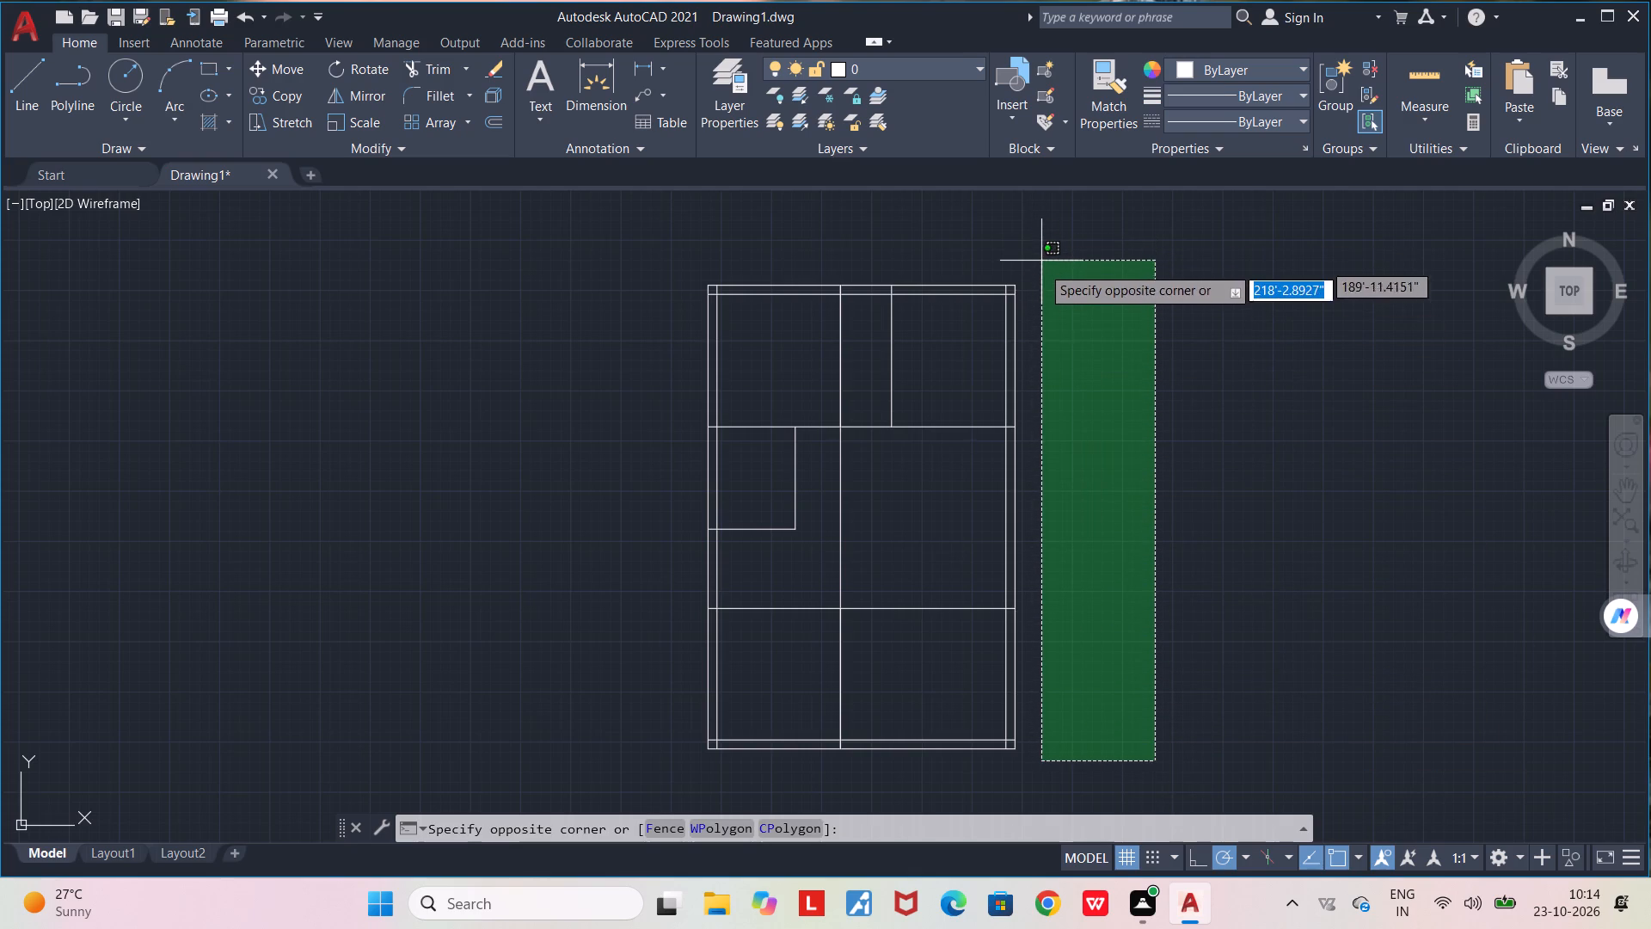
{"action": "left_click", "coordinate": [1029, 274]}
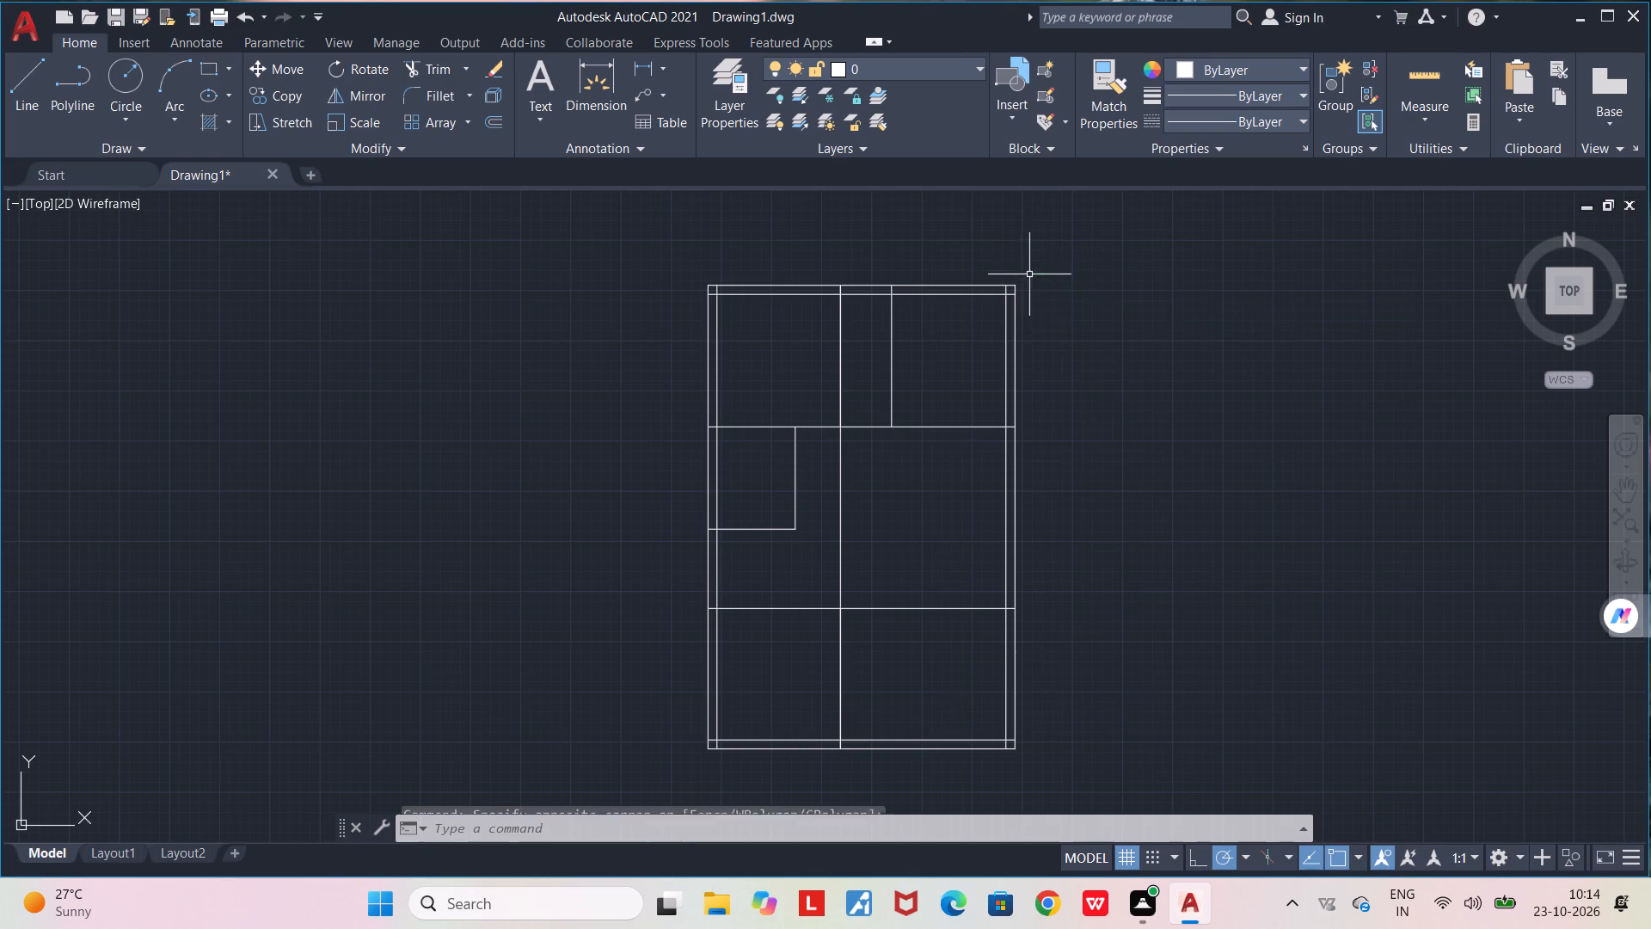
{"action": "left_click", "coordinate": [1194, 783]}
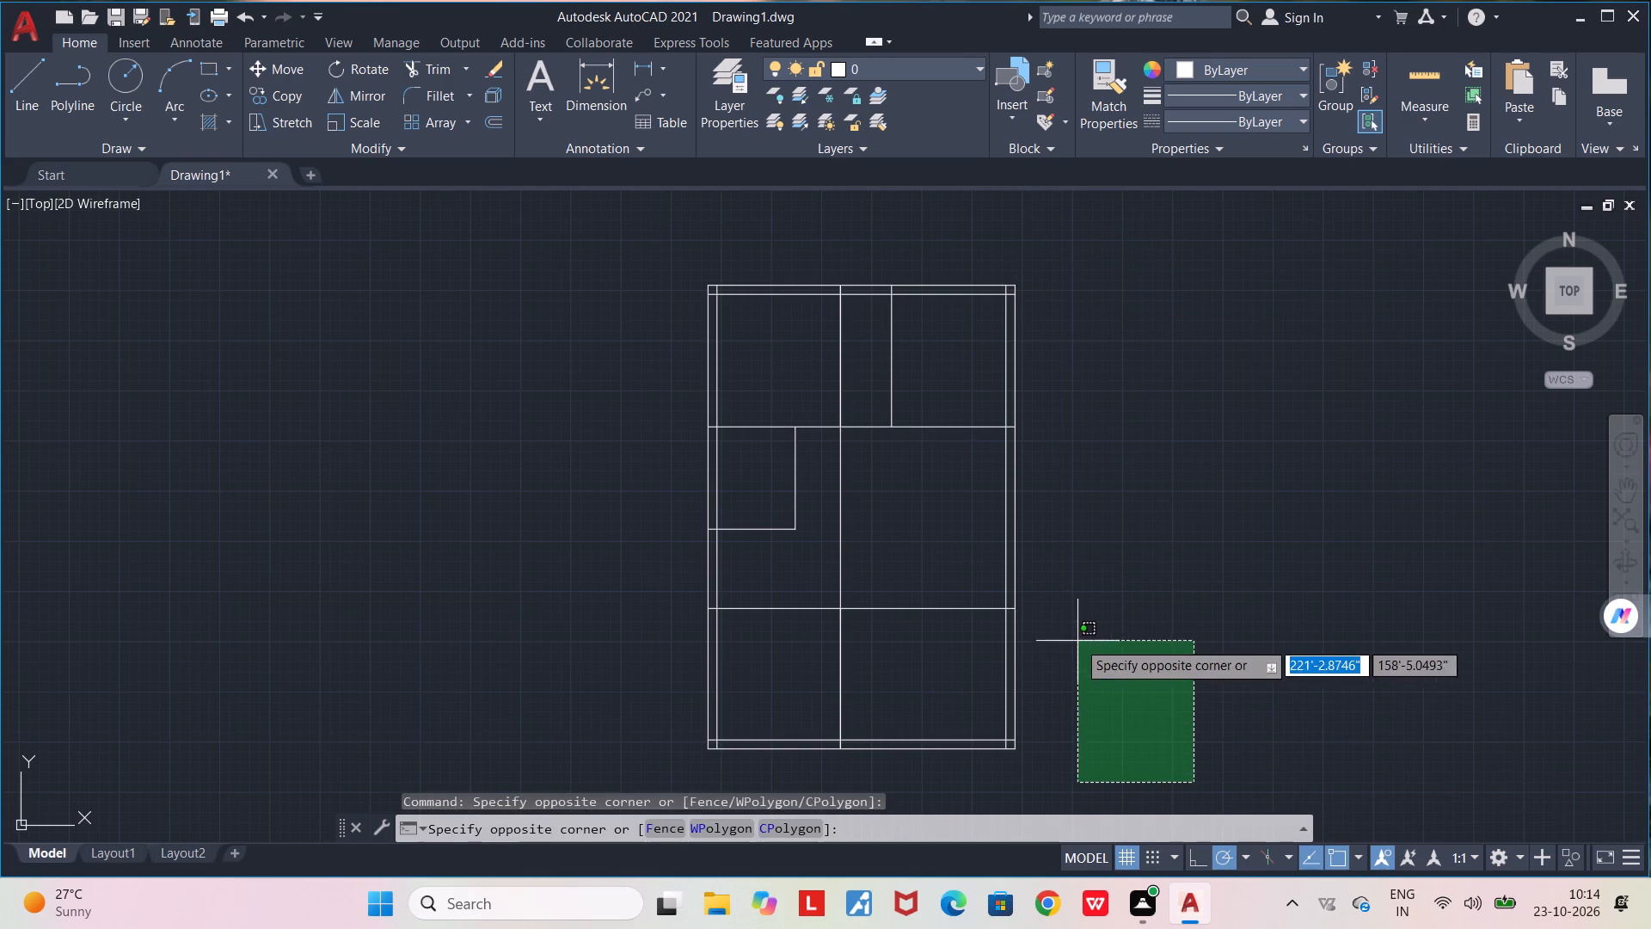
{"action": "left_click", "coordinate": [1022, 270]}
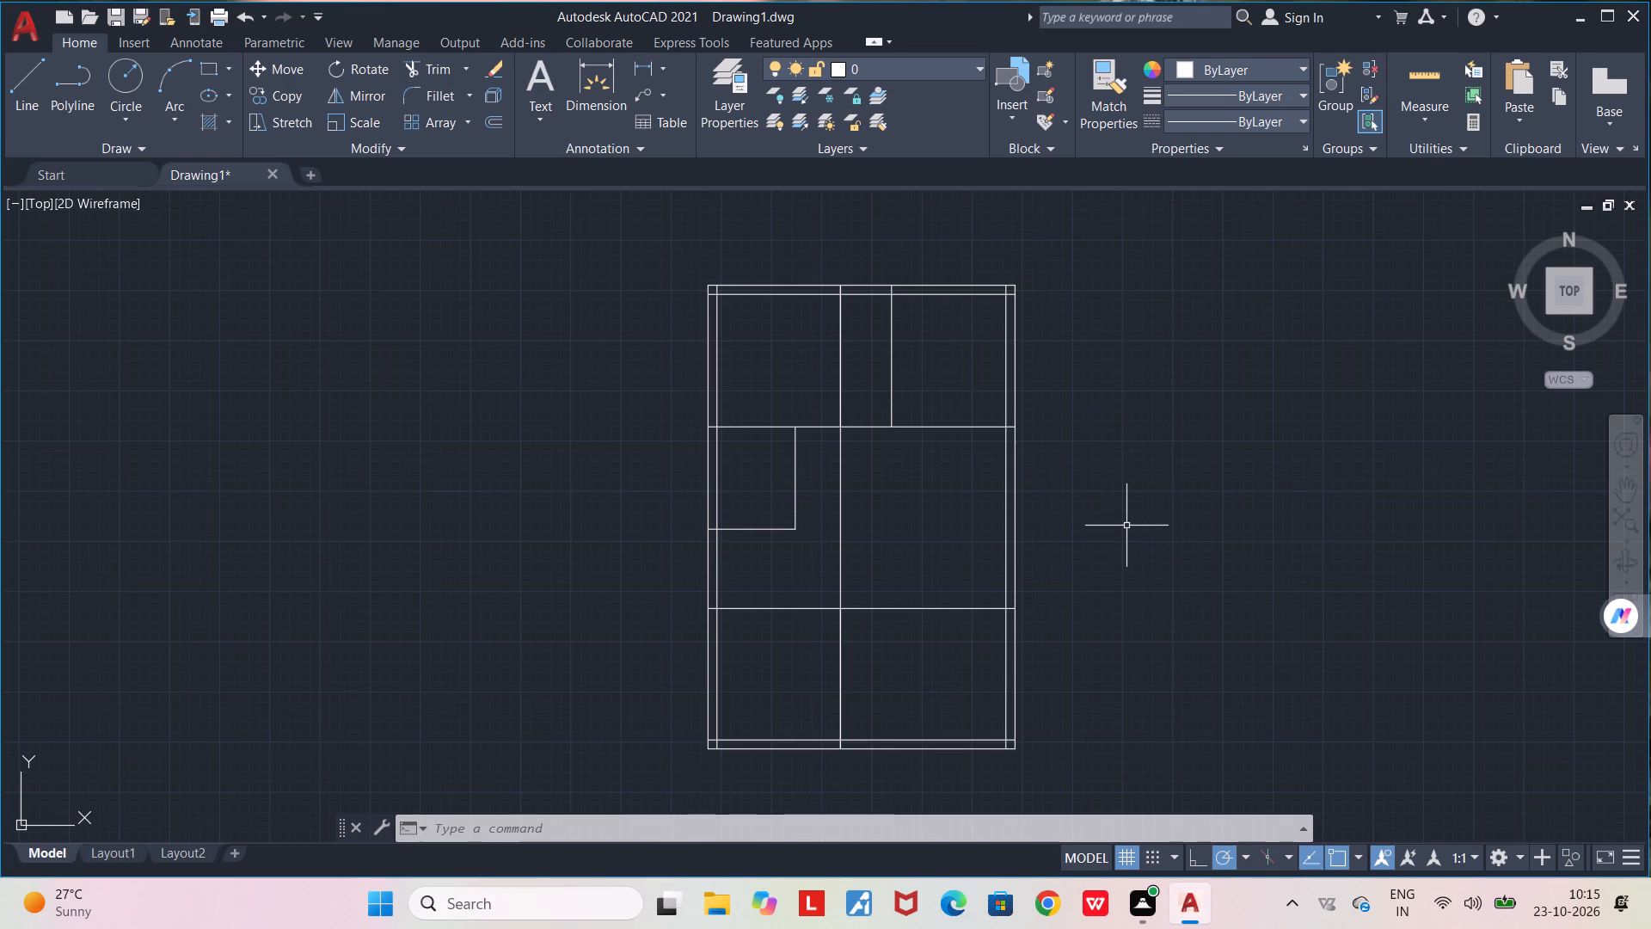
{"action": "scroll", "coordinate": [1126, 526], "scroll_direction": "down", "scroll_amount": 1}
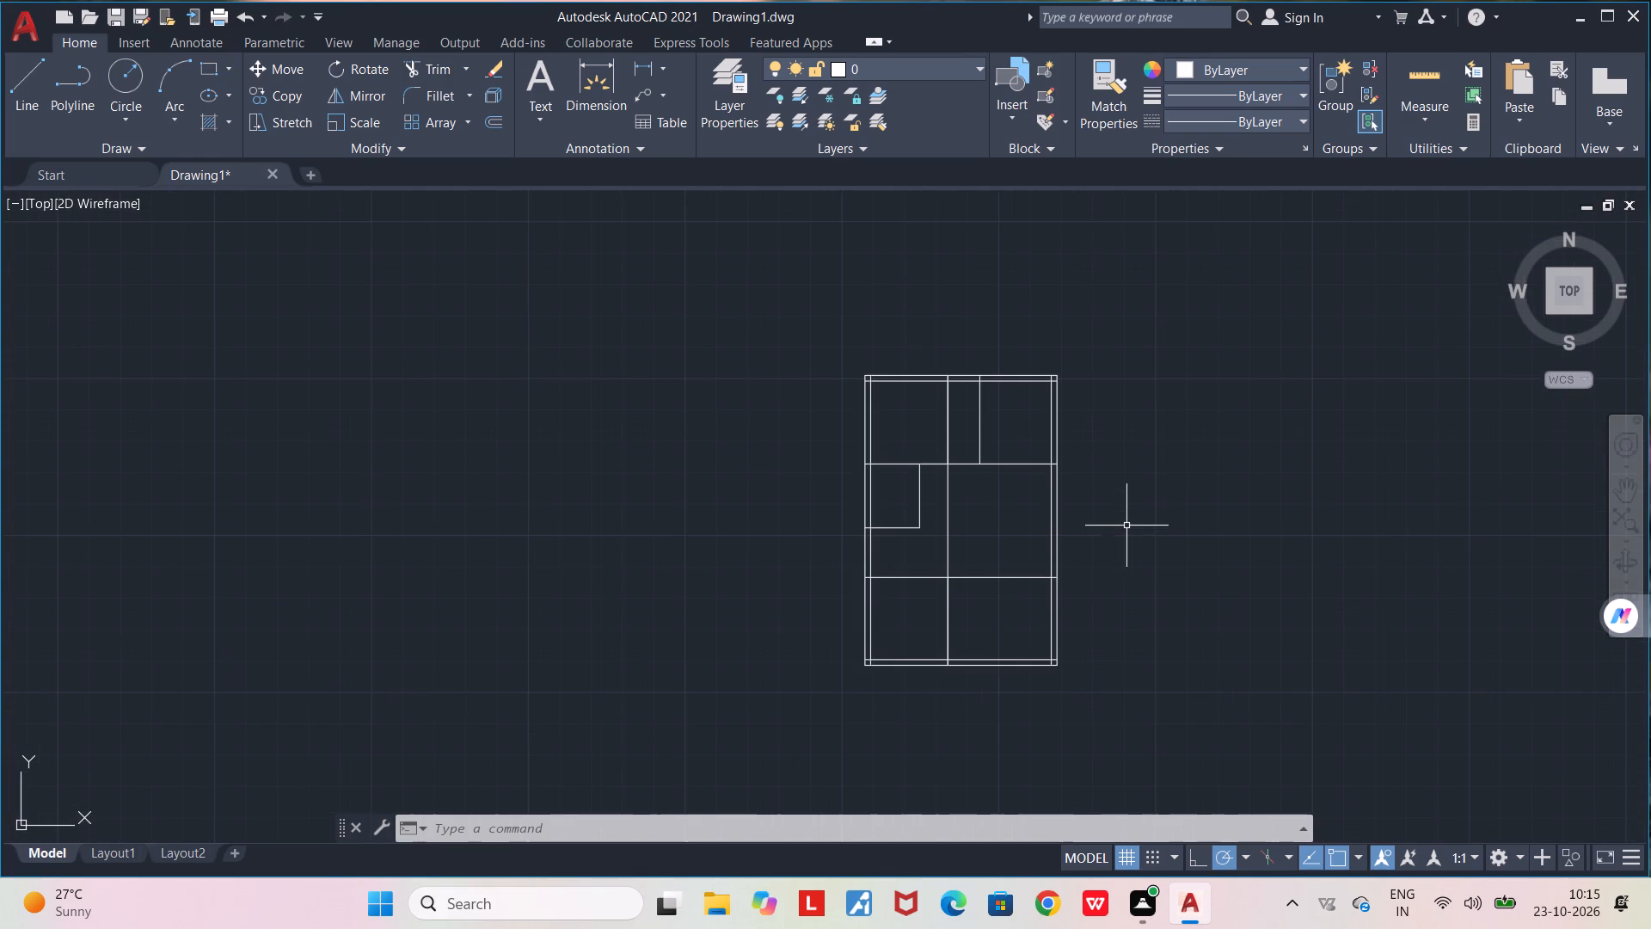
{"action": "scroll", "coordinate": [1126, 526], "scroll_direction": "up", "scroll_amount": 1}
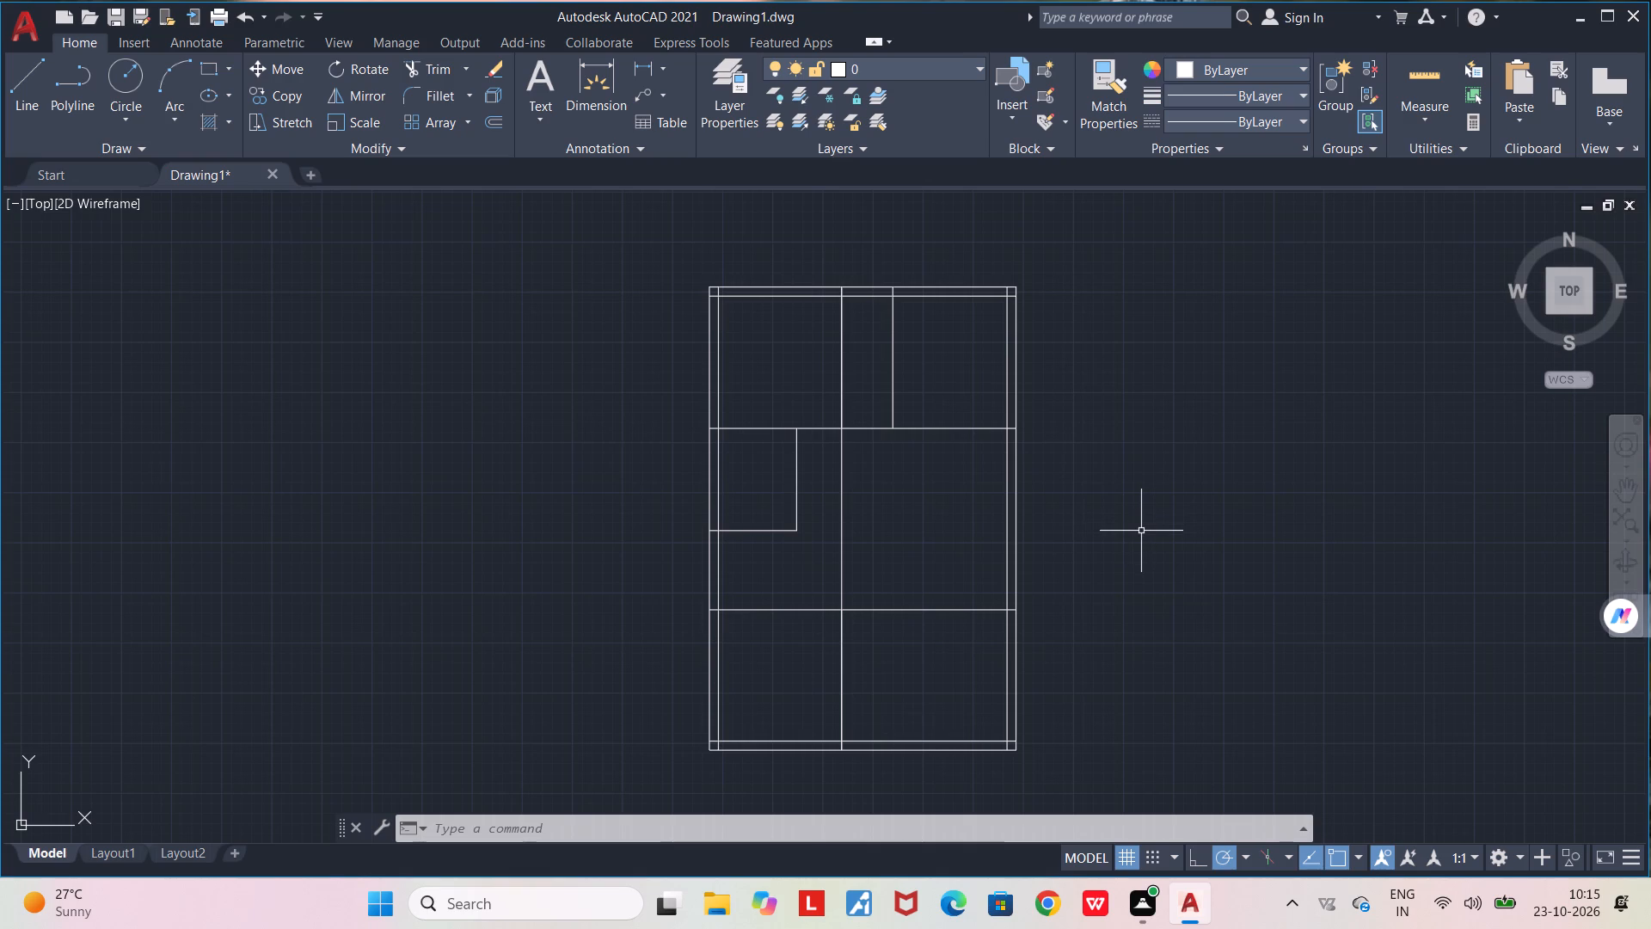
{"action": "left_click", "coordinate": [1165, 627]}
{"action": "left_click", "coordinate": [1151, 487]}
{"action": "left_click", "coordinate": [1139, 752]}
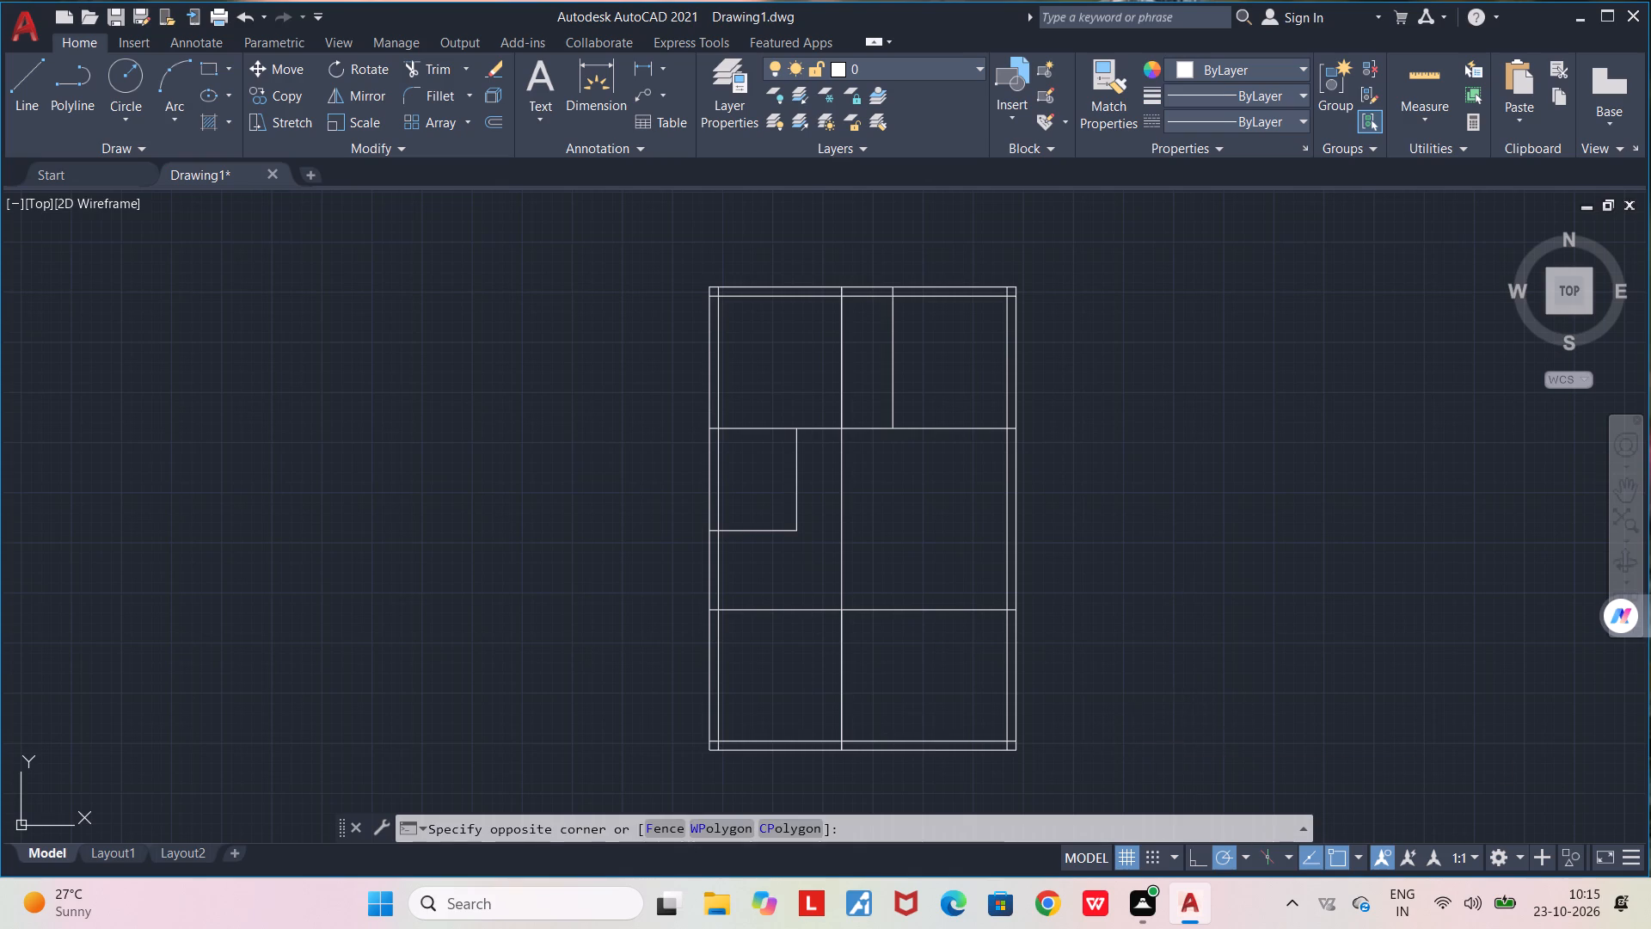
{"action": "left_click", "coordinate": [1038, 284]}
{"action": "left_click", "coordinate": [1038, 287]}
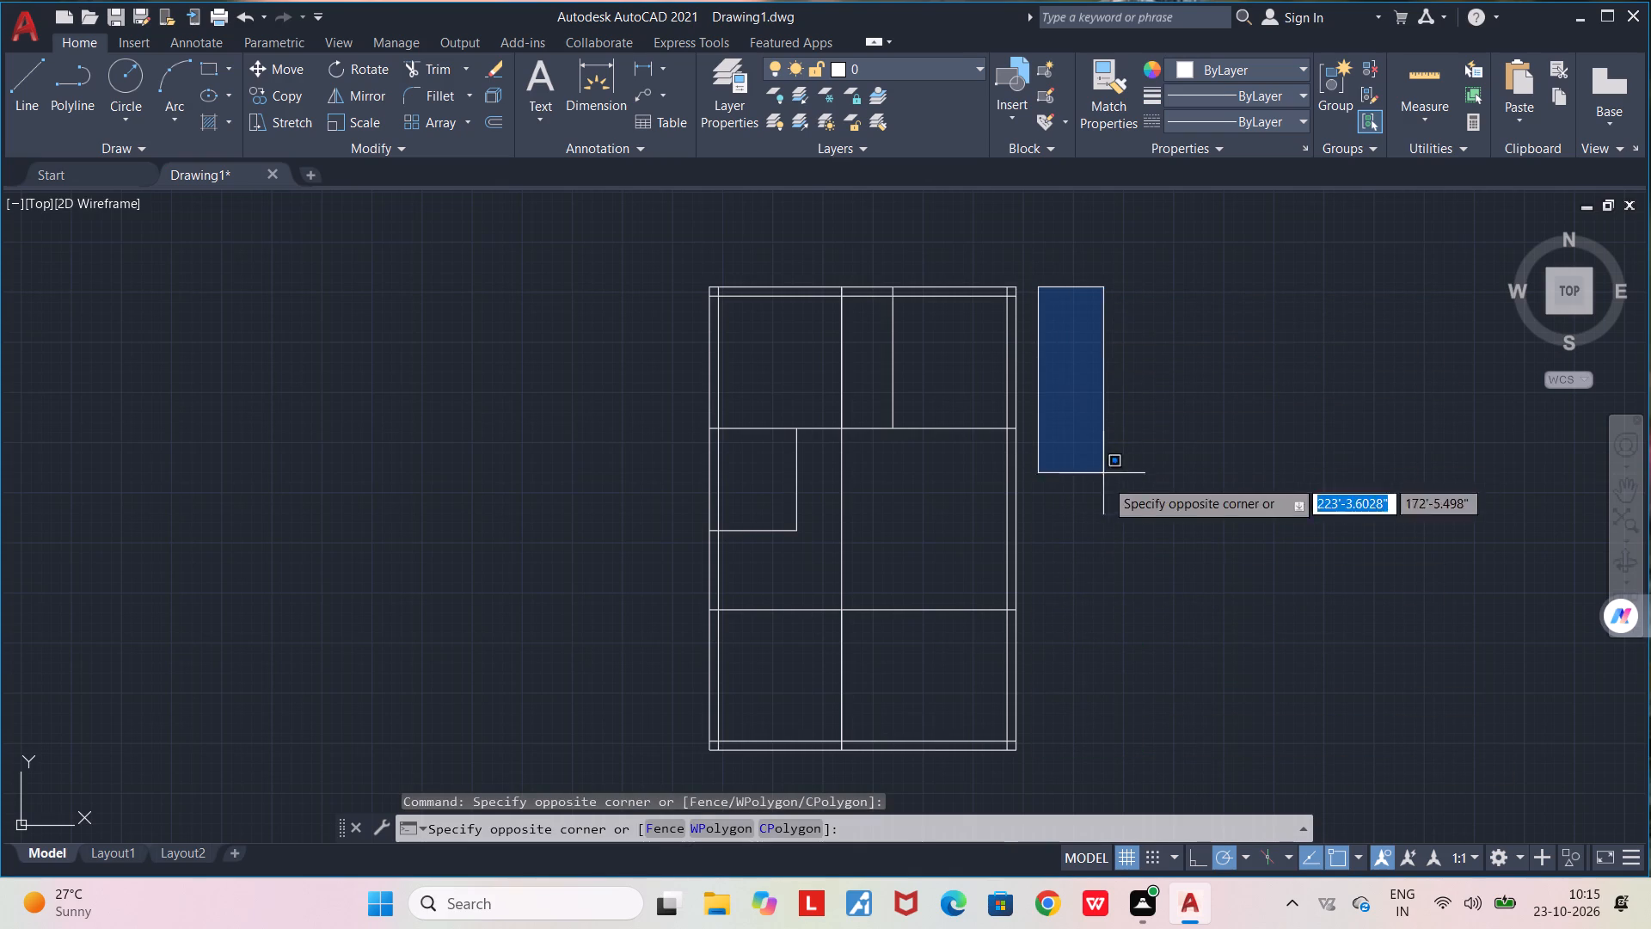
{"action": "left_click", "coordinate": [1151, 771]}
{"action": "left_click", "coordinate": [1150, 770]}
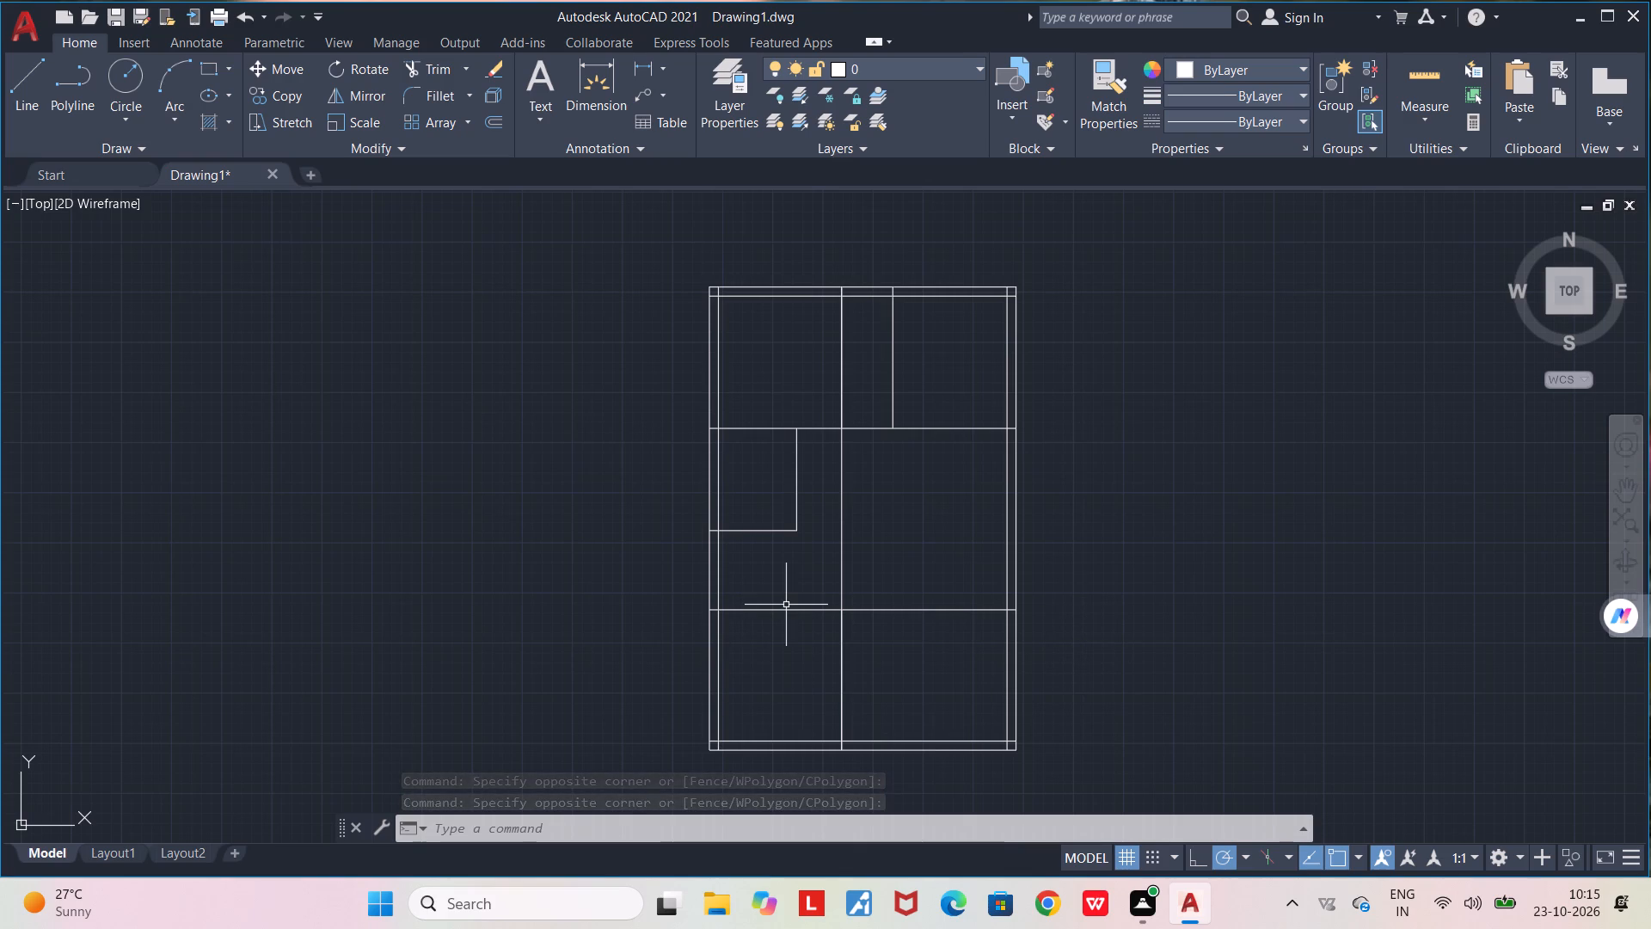
Draw a horizontal line from the small middle-zone room's lower-right corner eastward, past the long vertical partition.
{"action": "scroll", "coordinate": [794, 544], "scroll_direction": "up", "scroll_amount": 1}
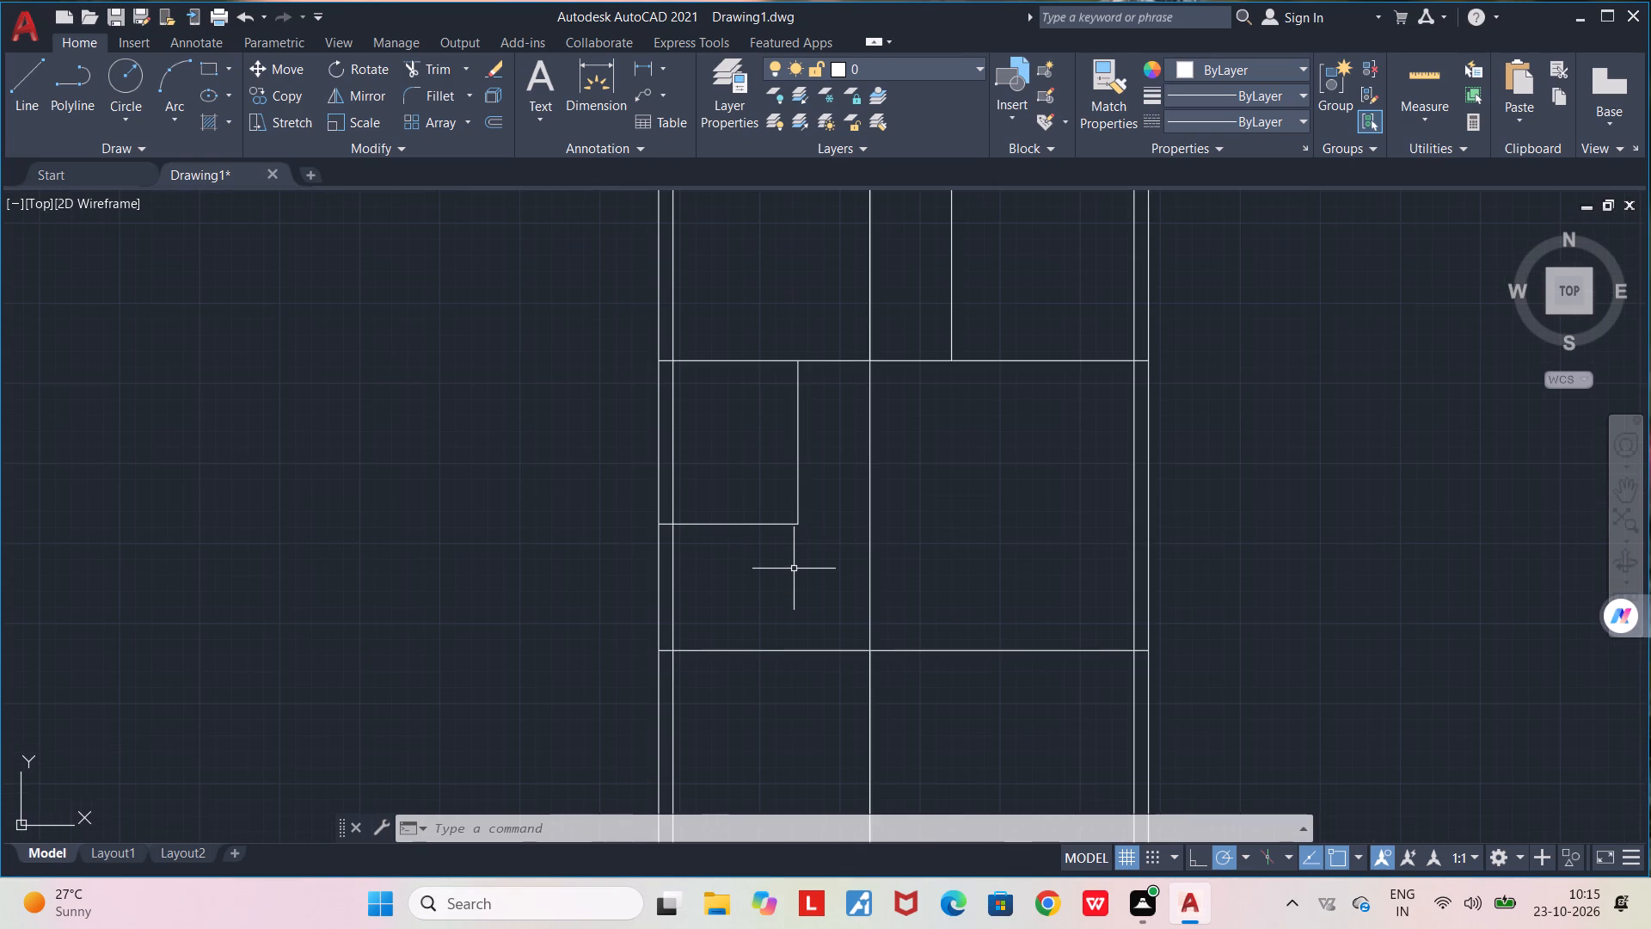
{"action": "middle_click_drag", "start_coordinate": [794, 569], "coordinate": [804, 662]}
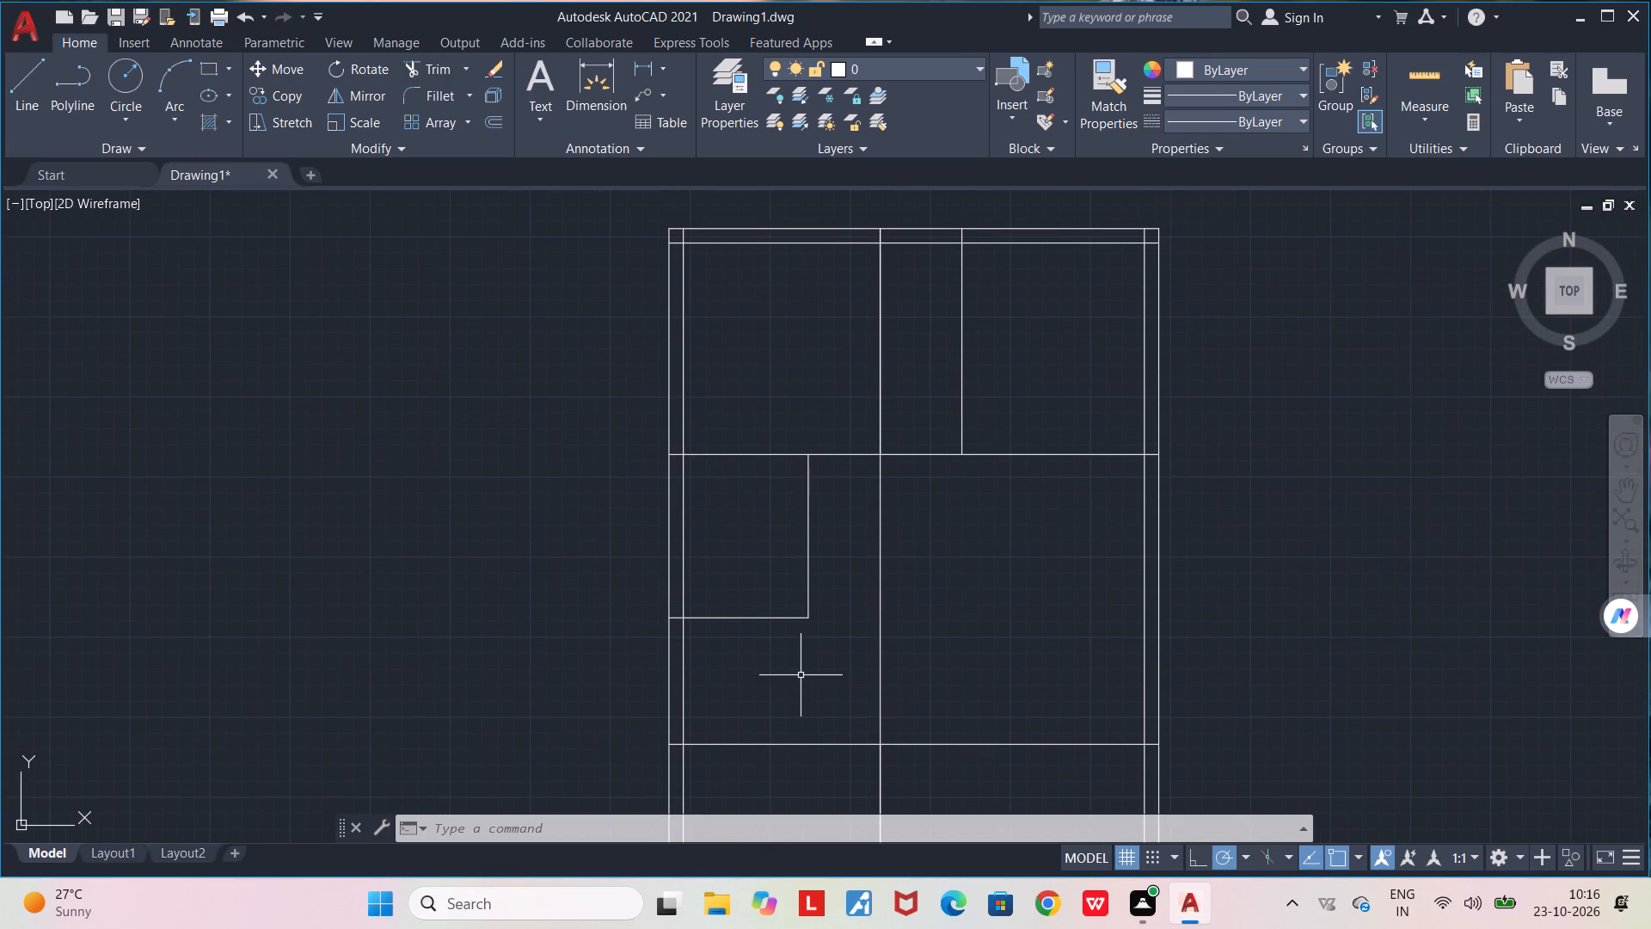
{"action": "scroll", "coordinate": [801, 675], "scroll_direction": "down", "scroll_amount": 1}
{"action": "scroll", "coordinate": [819, 635], "scroll_direction": "up", "scroll_amount": 2}
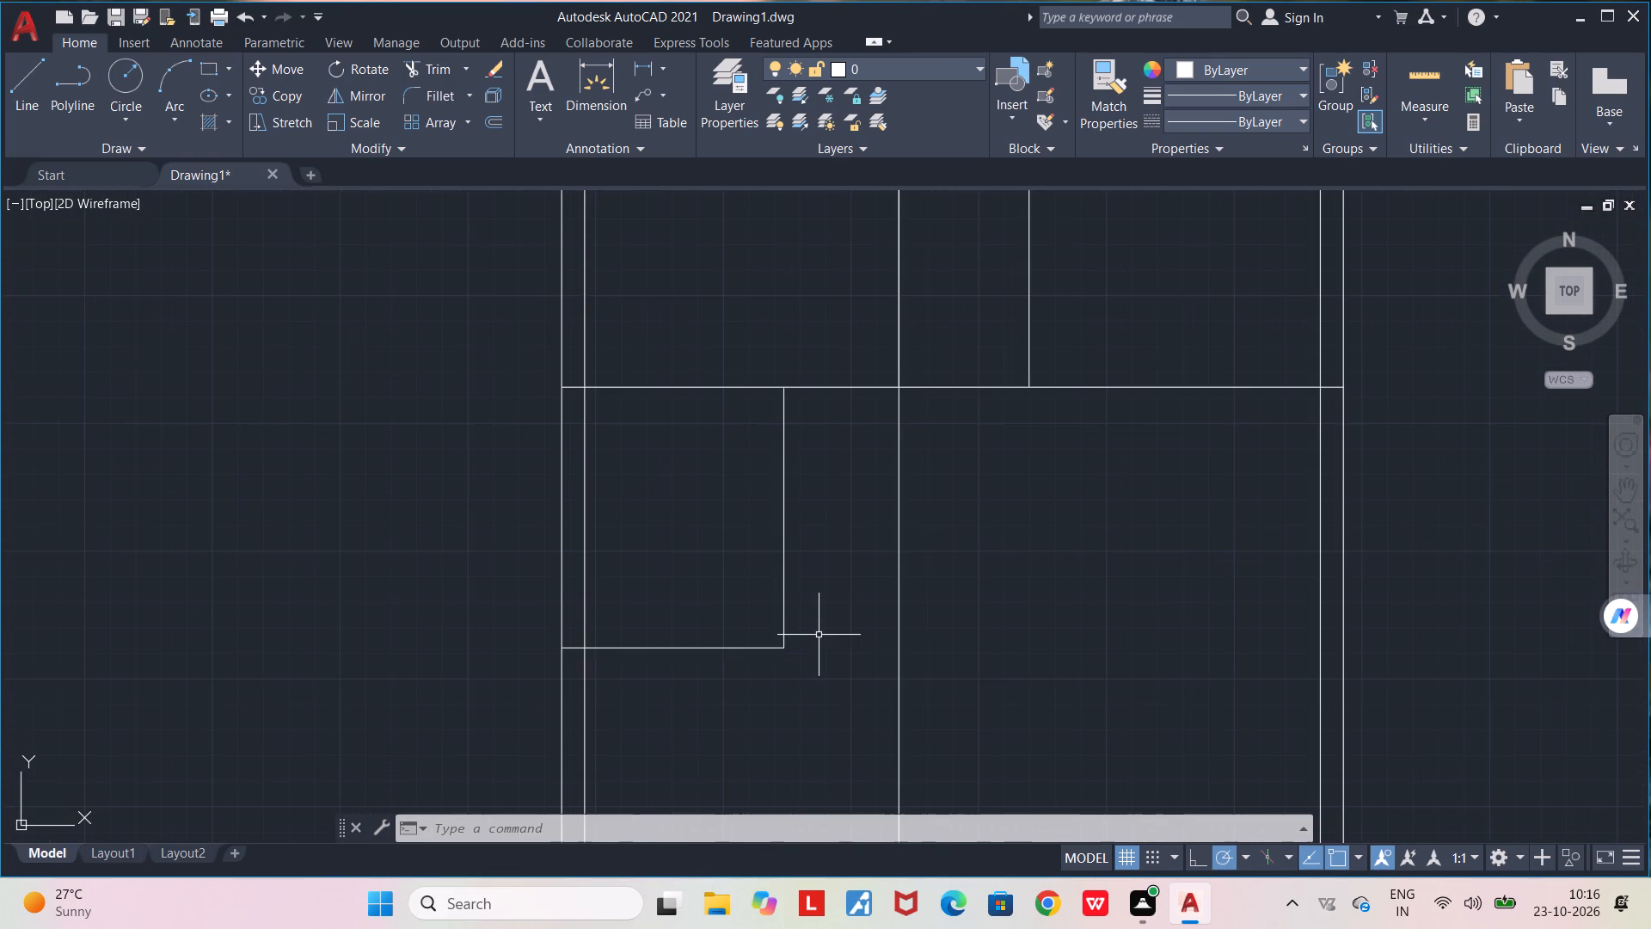
{"action": "key", "text": "l"}
{"action": "key", "text": "Return"}
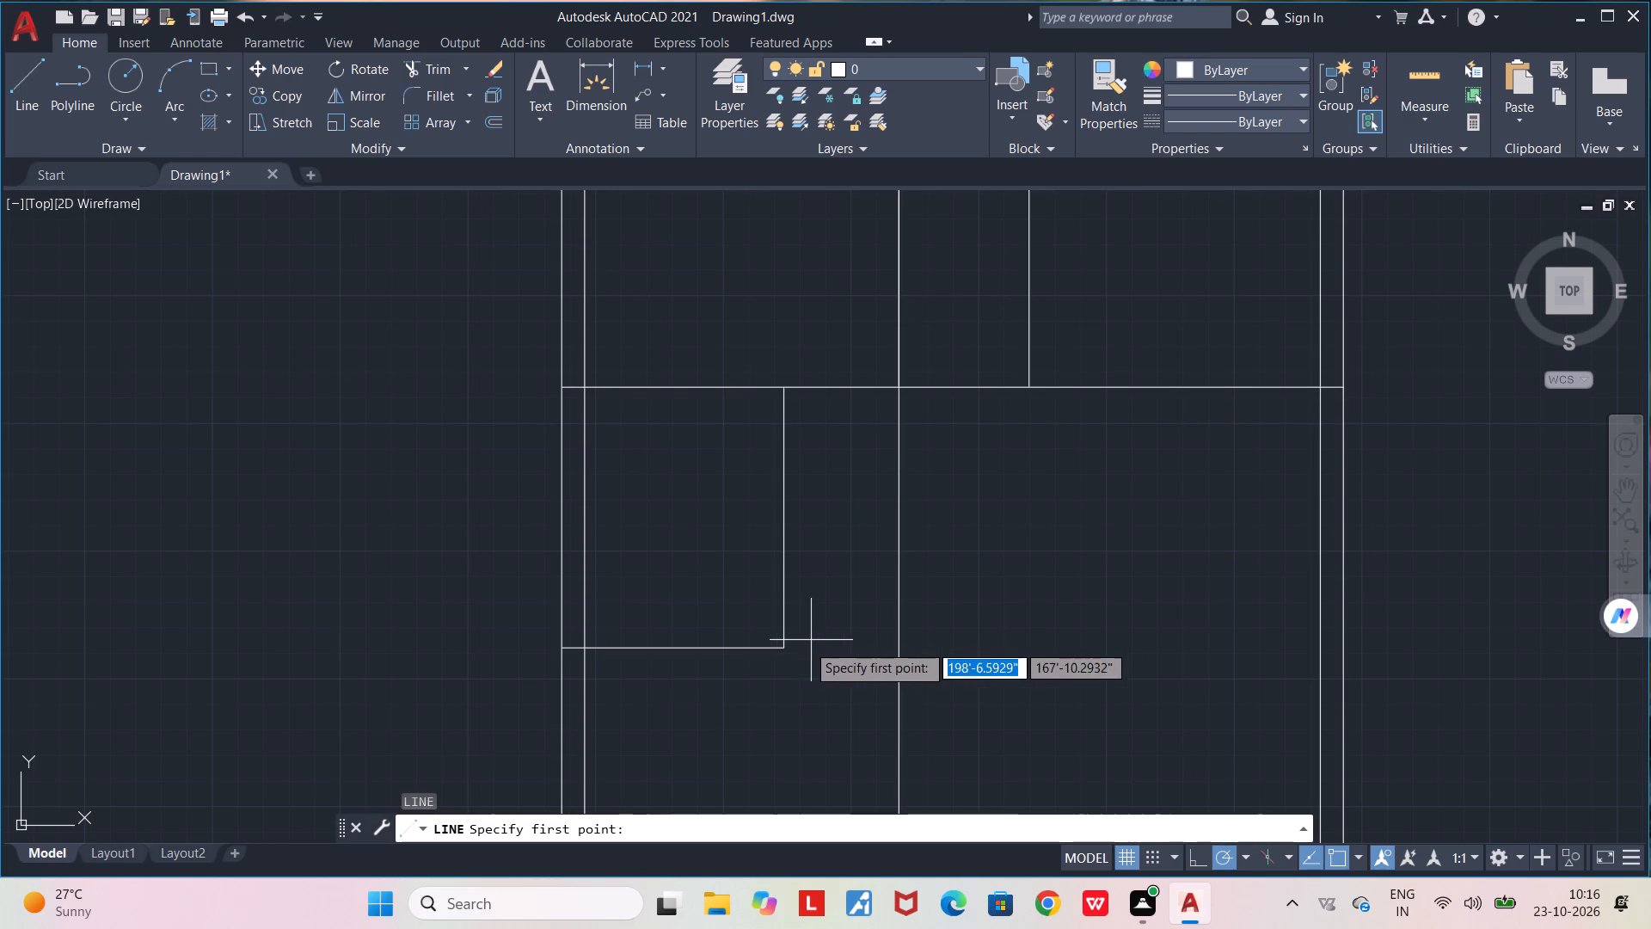
{"action": "left_click", "coordinate": [789, 646]}
{"action": "left_click", "coordinate": [1016, 646]}
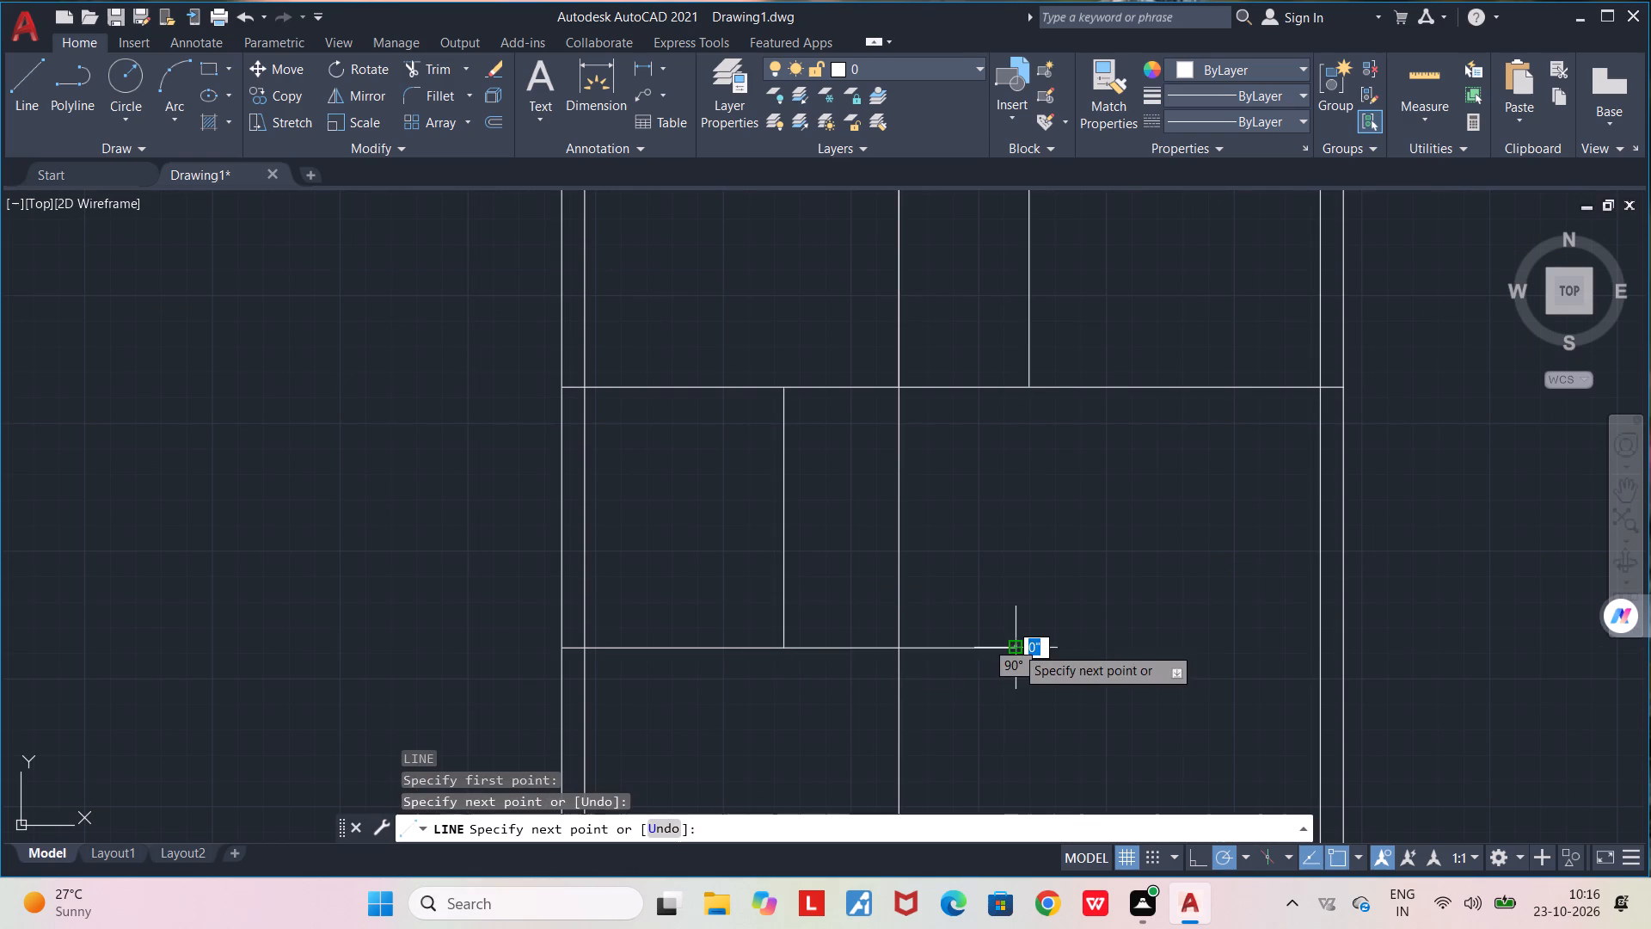
{"action": "key", "text": "space"}
Trim the new line's overshoot east of the long vertical partition and the partition's segment between the upper horizontal partition and the new line.
{"action": "type", "text": "TR"}
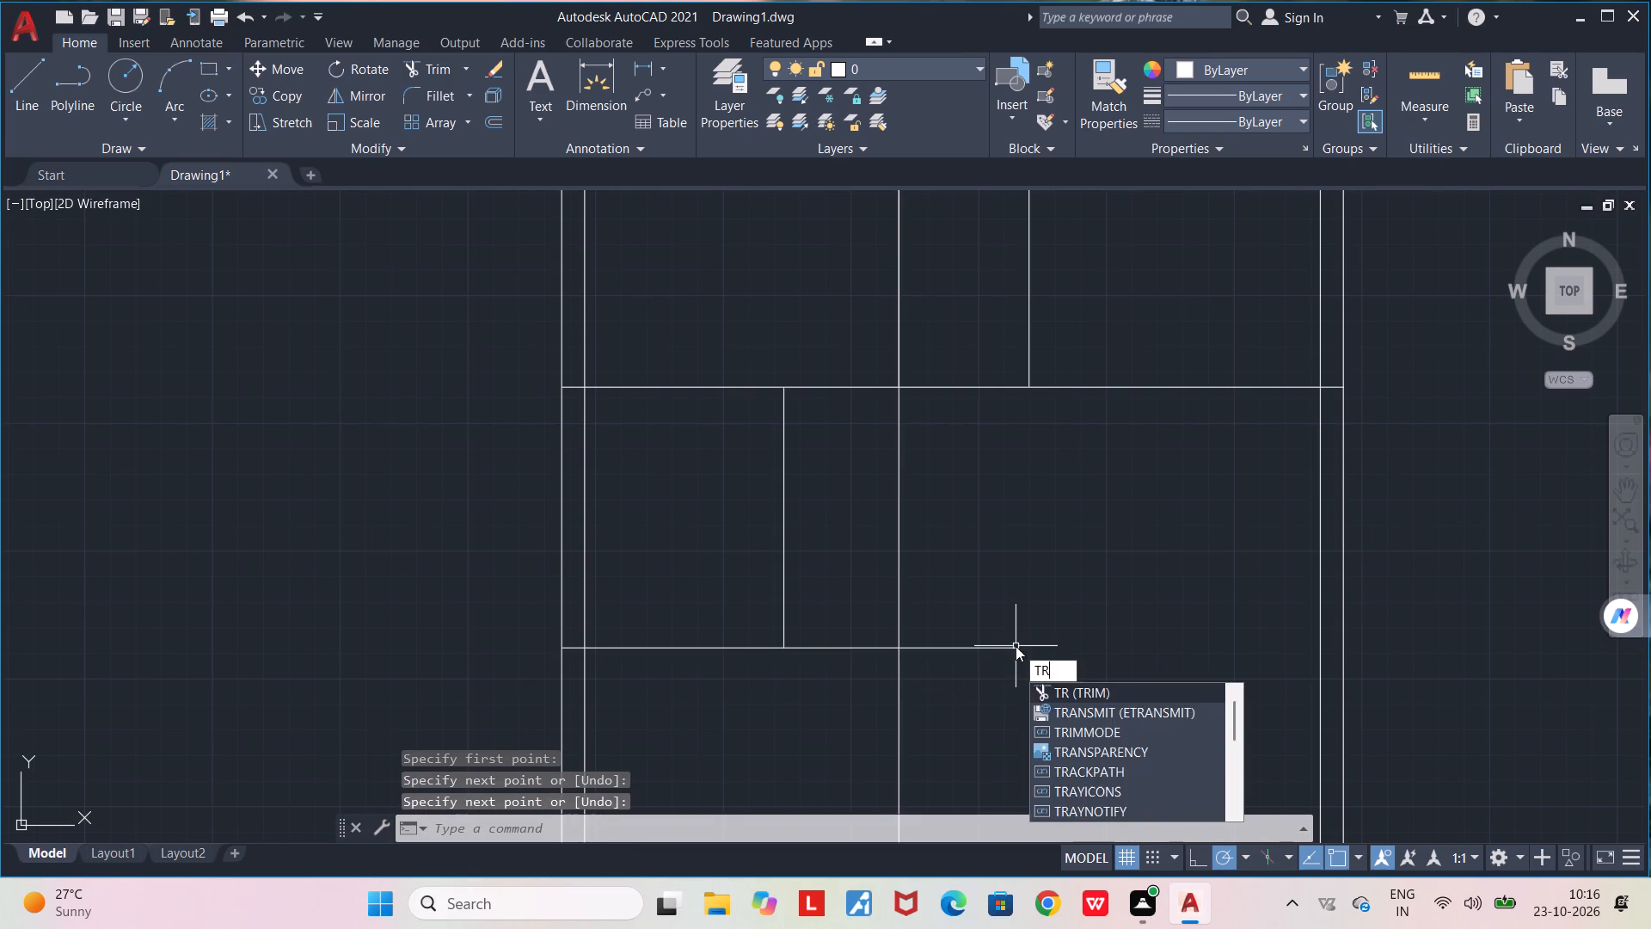
{"action": "key", "text": "Return"}
{"action": "left_click", "coordinate": [1007, 645]}
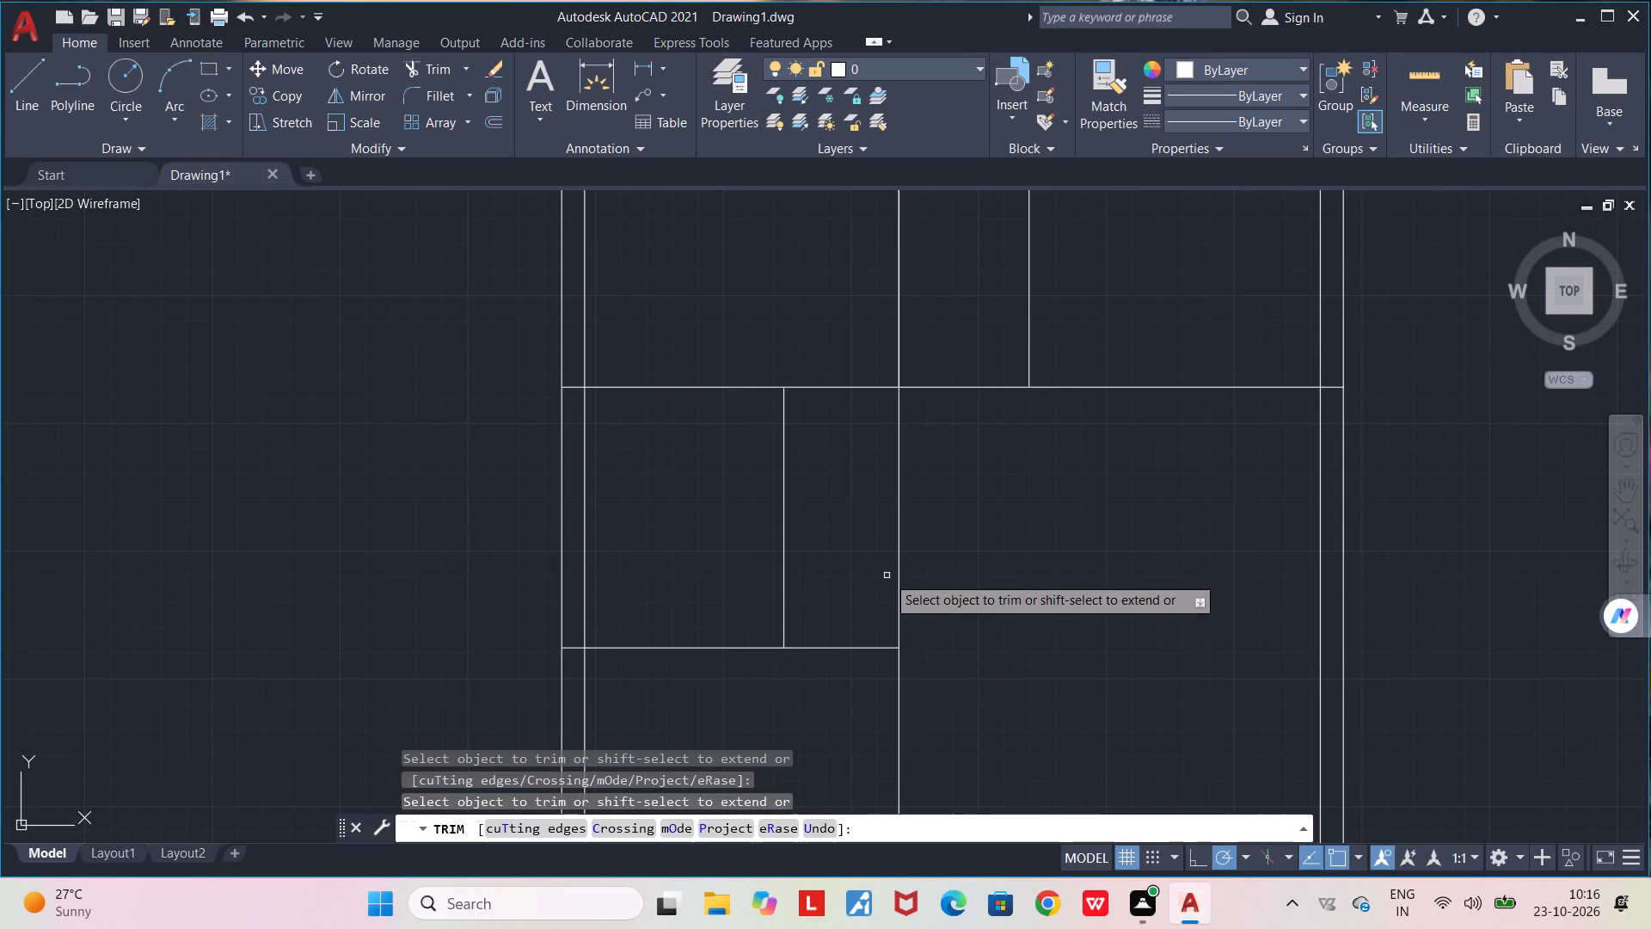
{"action": "left_click", "coordinate": [900, 583]}
{"action": "scroll", "coordinate": [905, 589], "scroll_direction": "down", "scroll_amount": 2}
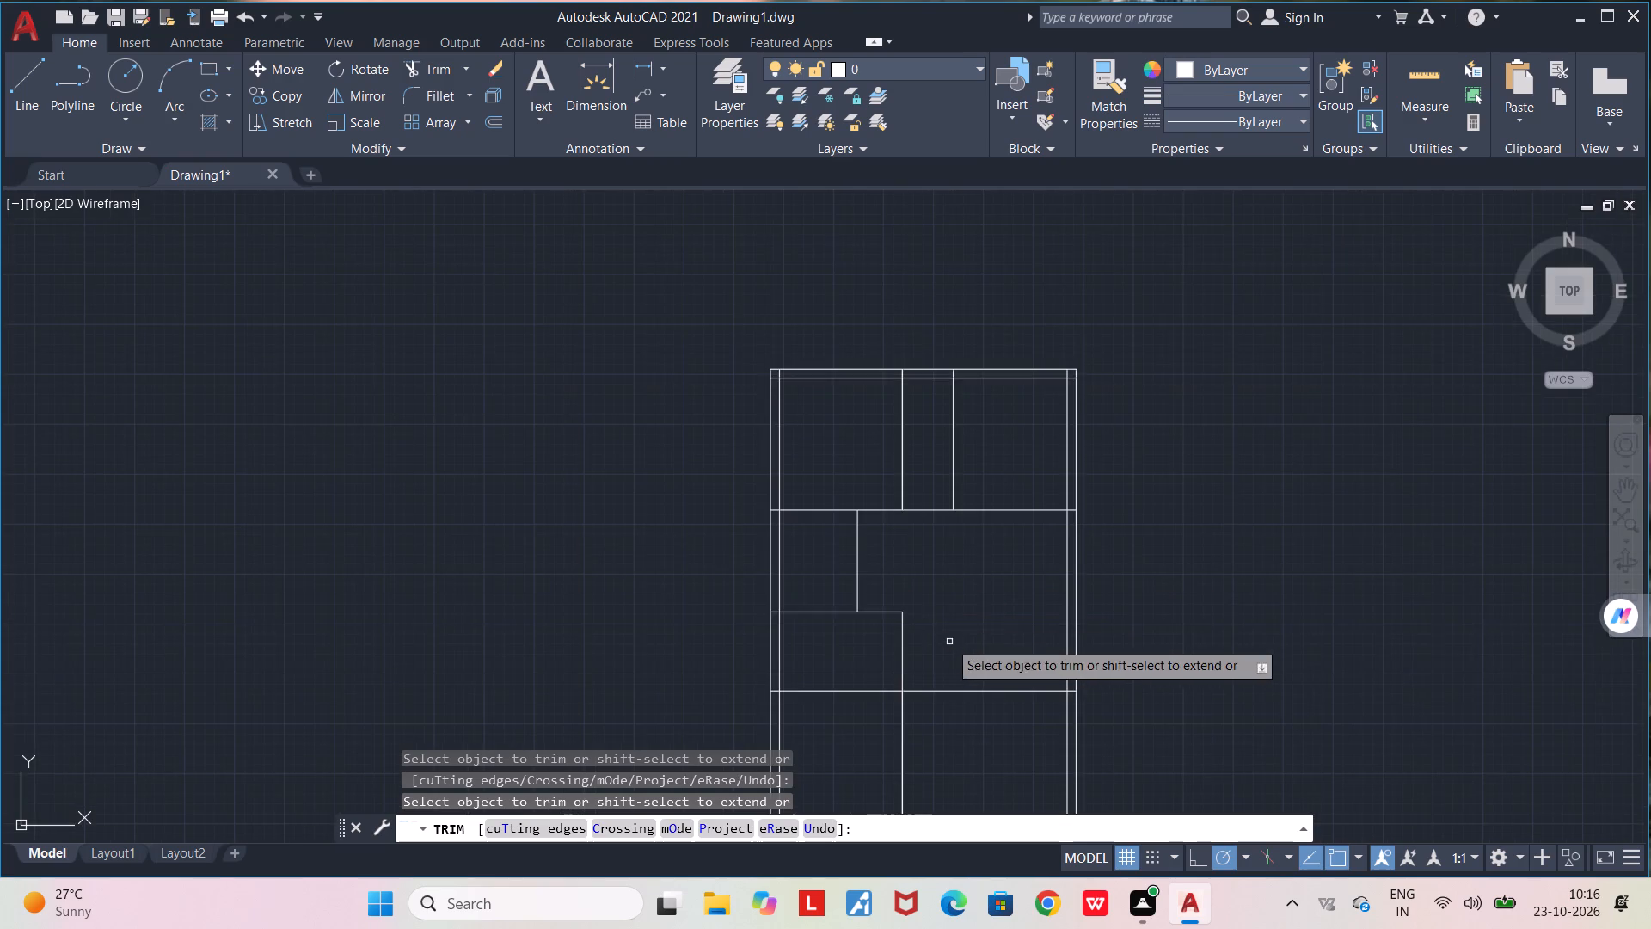
{"action": "middle_click_drag", "start_coordinate": [946, 639], "coordinate": [947, 548]}
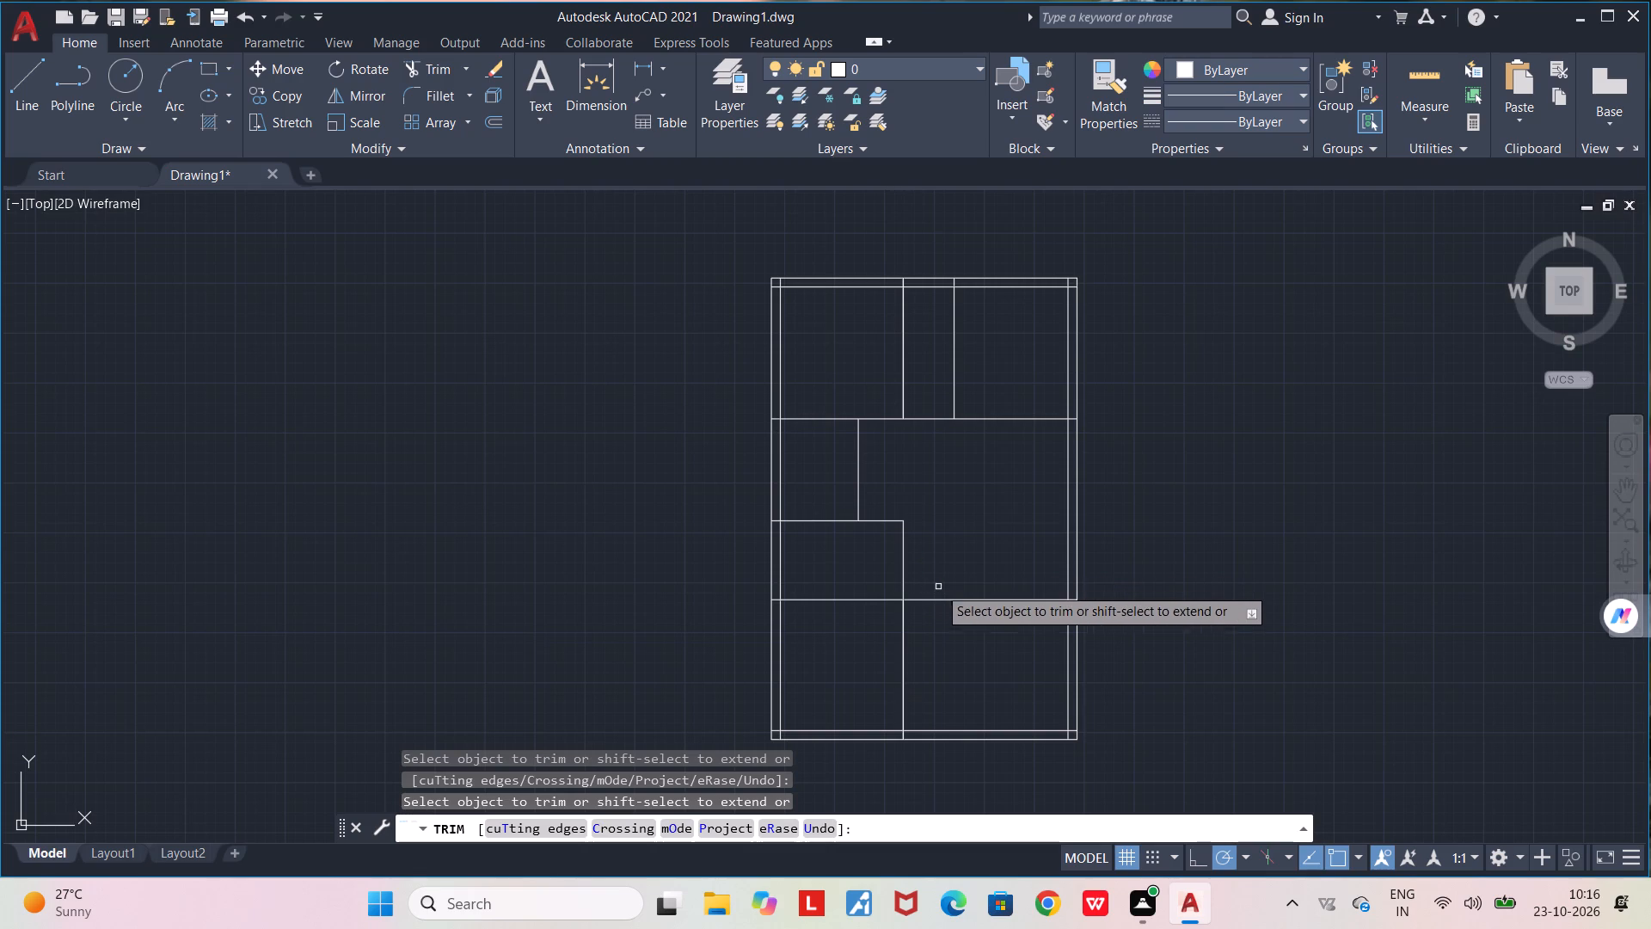
{"action": "middle_click_drag", "start_coordinate": [944, 674], "coordinate": [946, 590]}
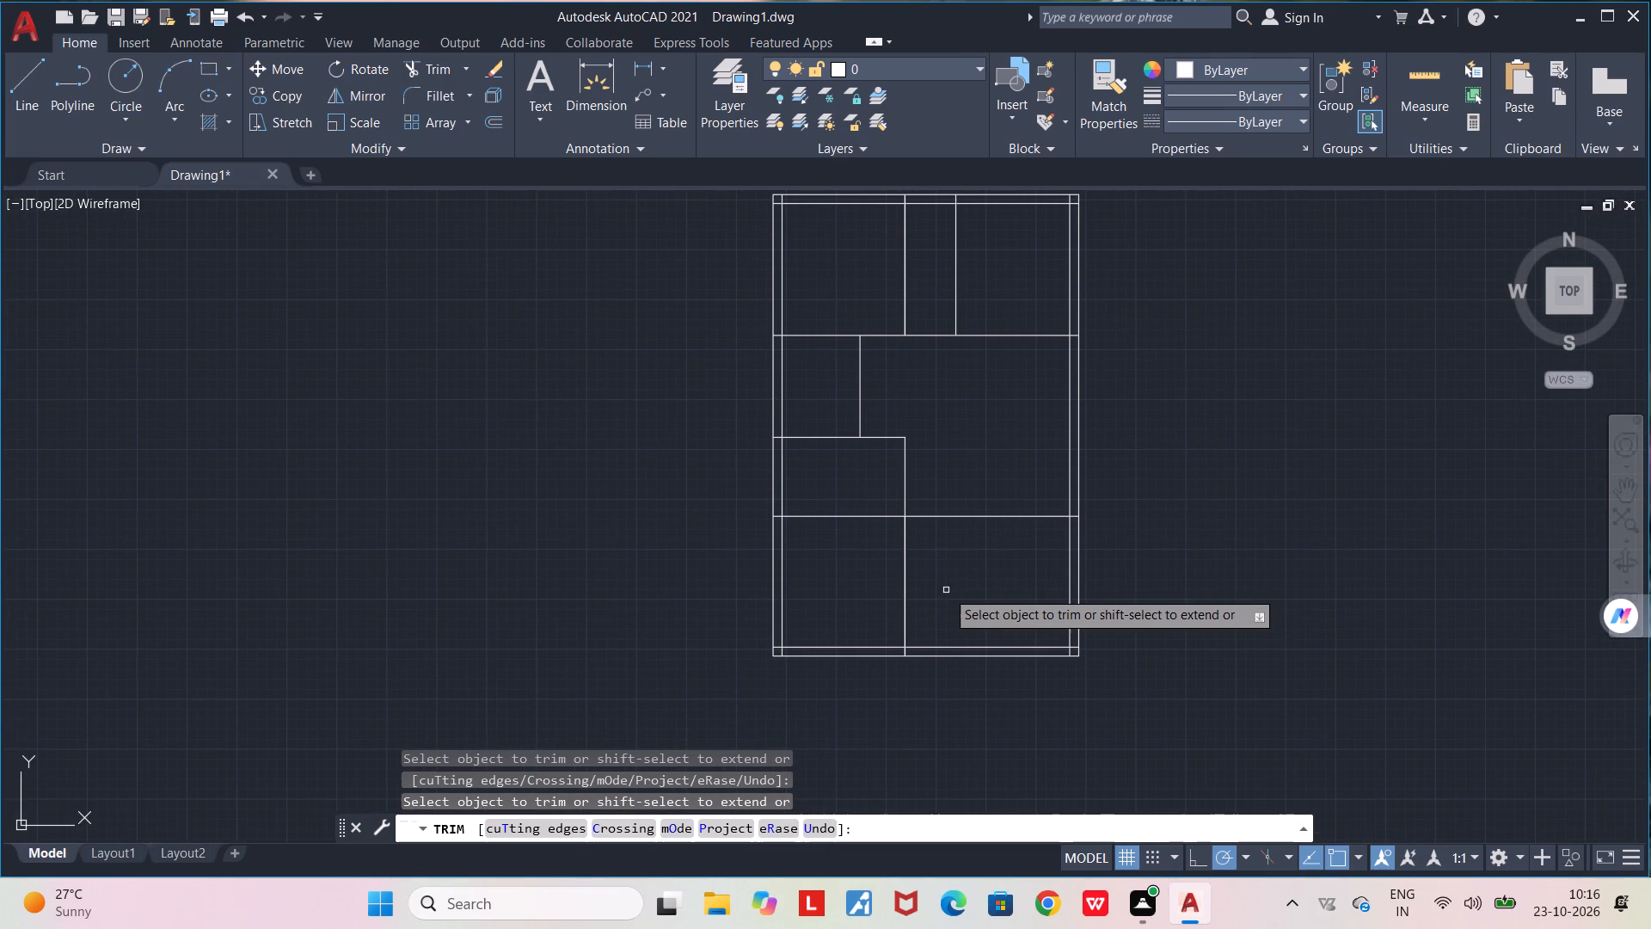
{"action": "key", "text": "space"}
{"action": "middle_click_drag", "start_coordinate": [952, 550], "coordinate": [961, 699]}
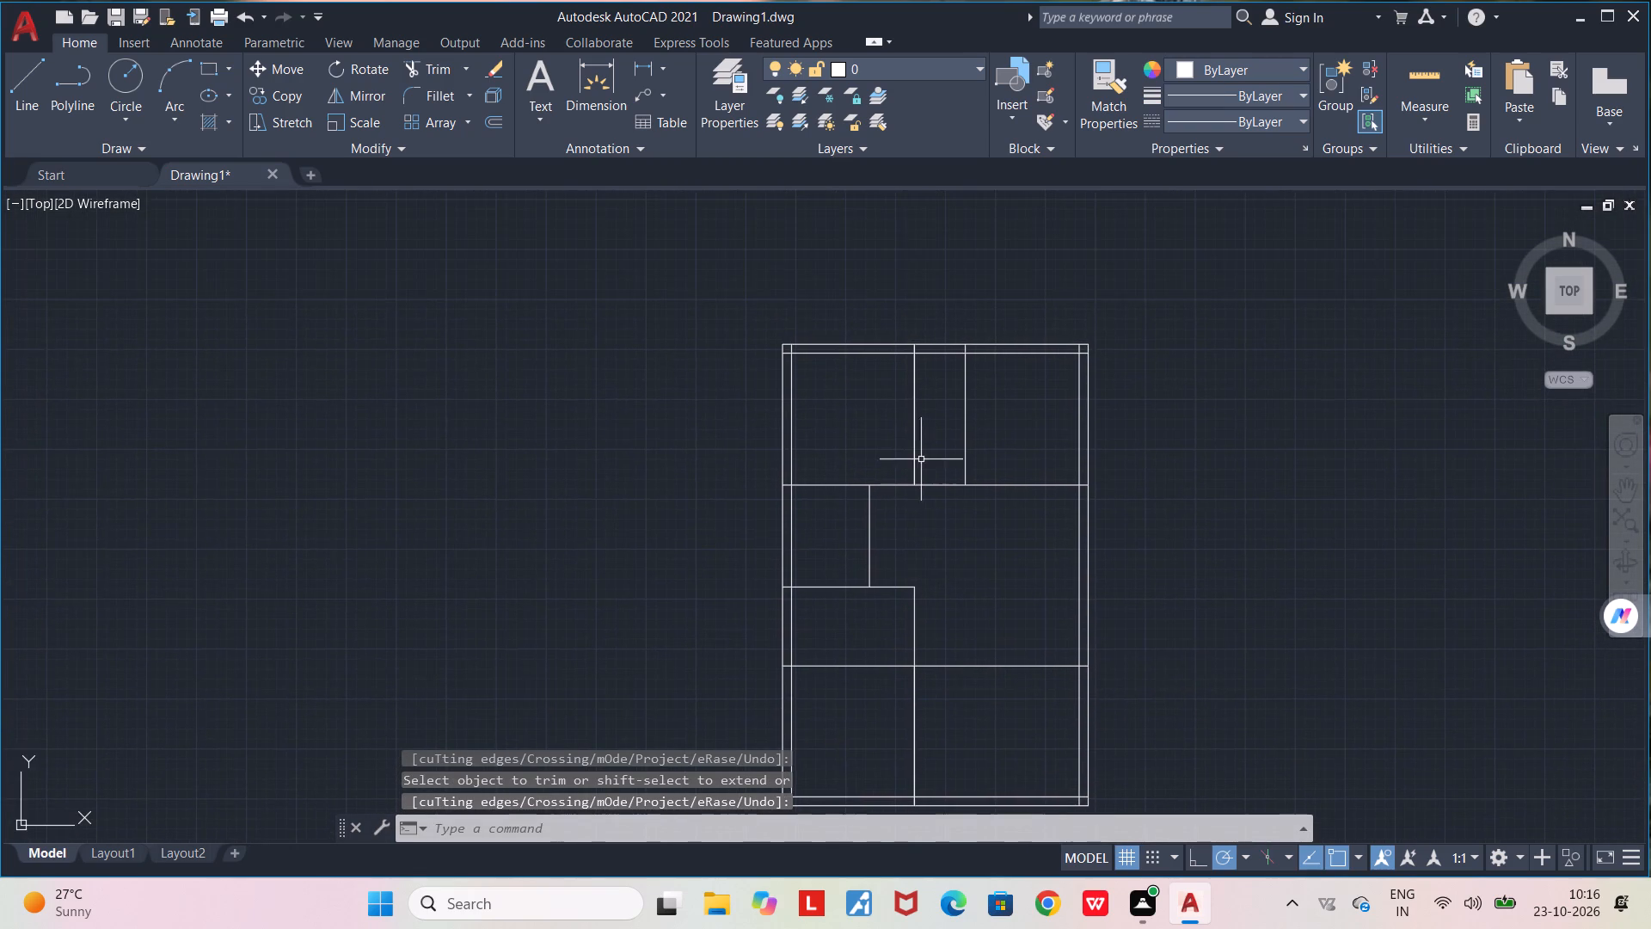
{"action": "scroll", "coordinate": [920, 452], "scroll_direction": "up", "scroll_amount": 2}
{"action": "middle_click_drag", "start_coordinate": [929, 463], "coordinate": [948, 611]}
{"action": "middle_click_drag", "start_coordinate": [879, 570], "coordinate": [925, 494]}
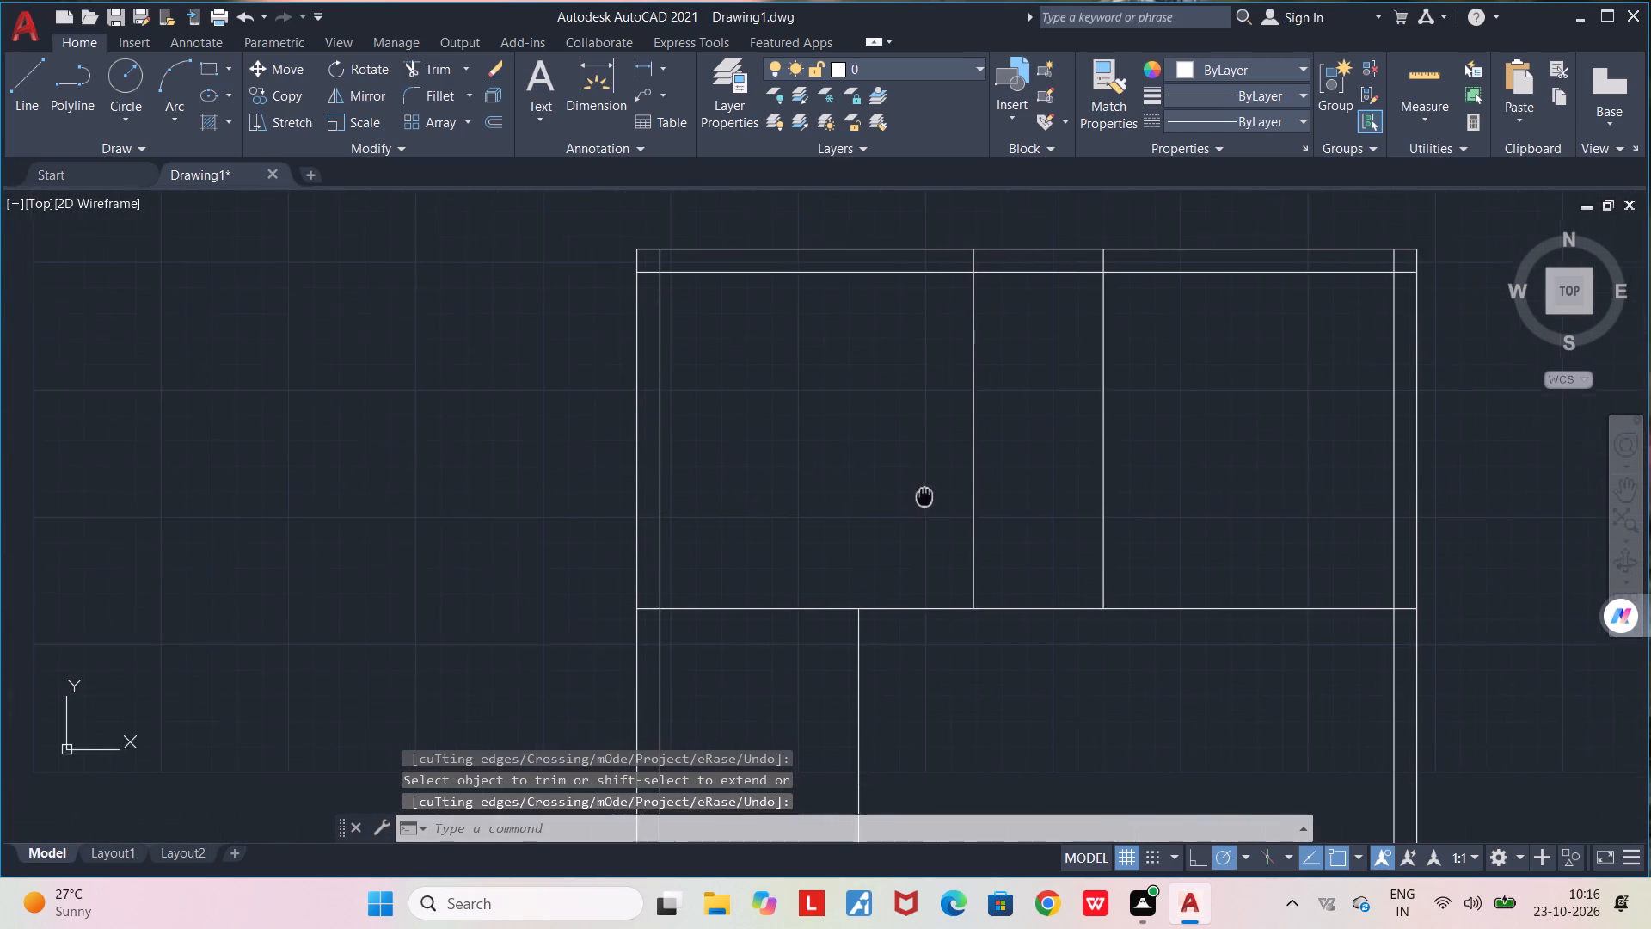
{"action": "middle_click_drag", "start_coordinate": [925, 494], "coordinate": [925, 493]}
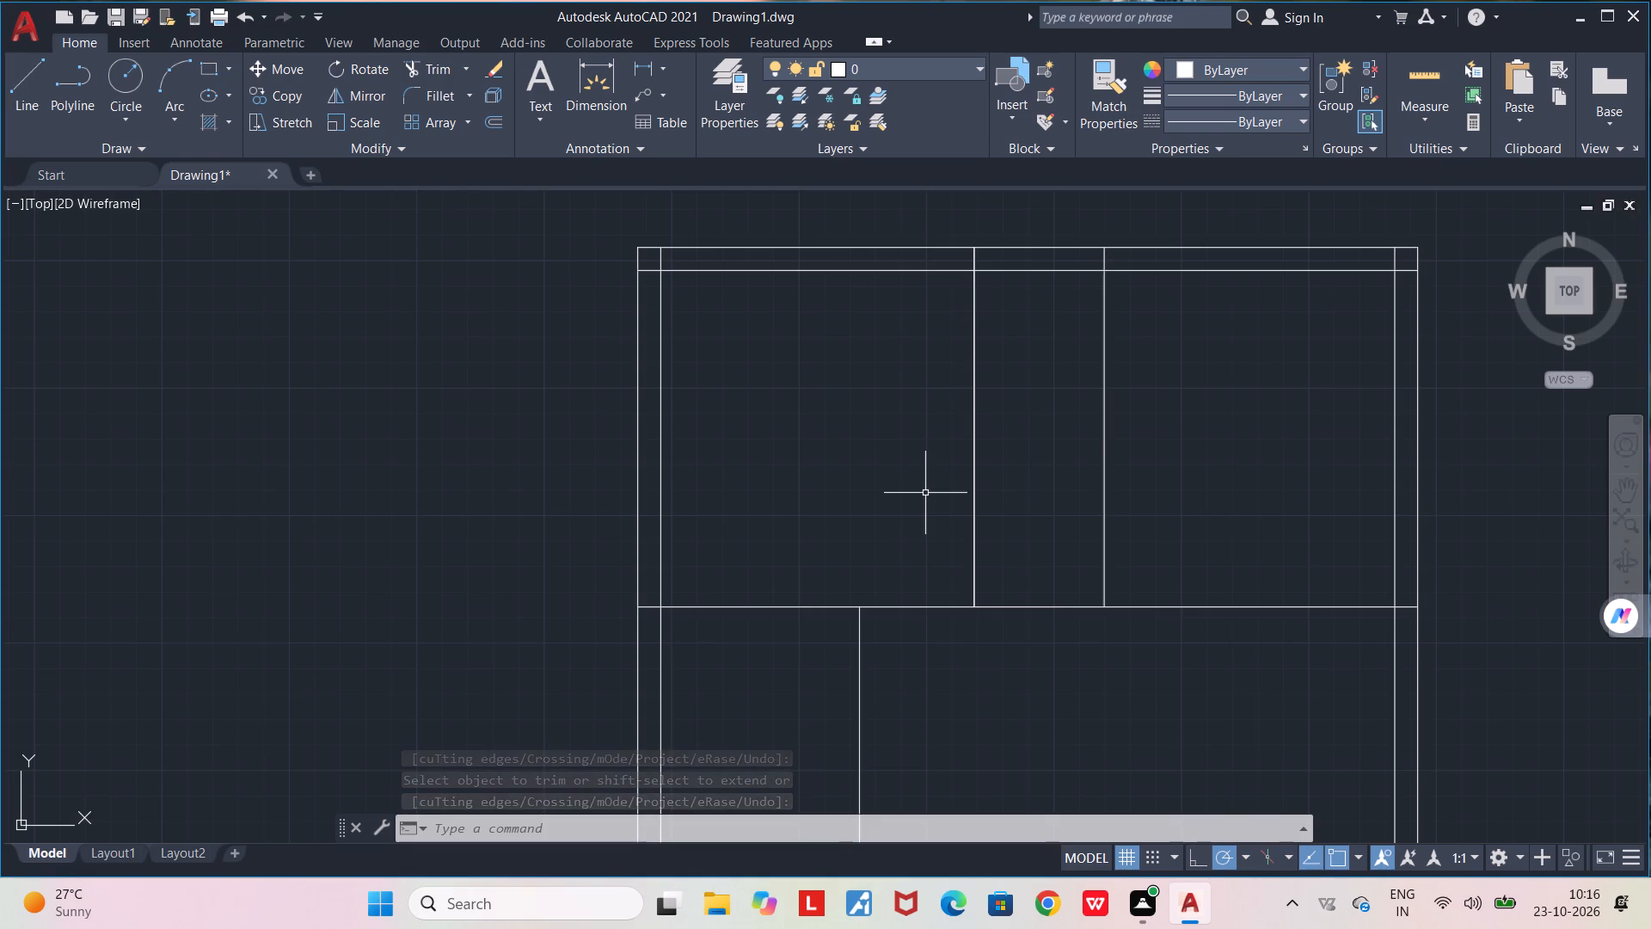
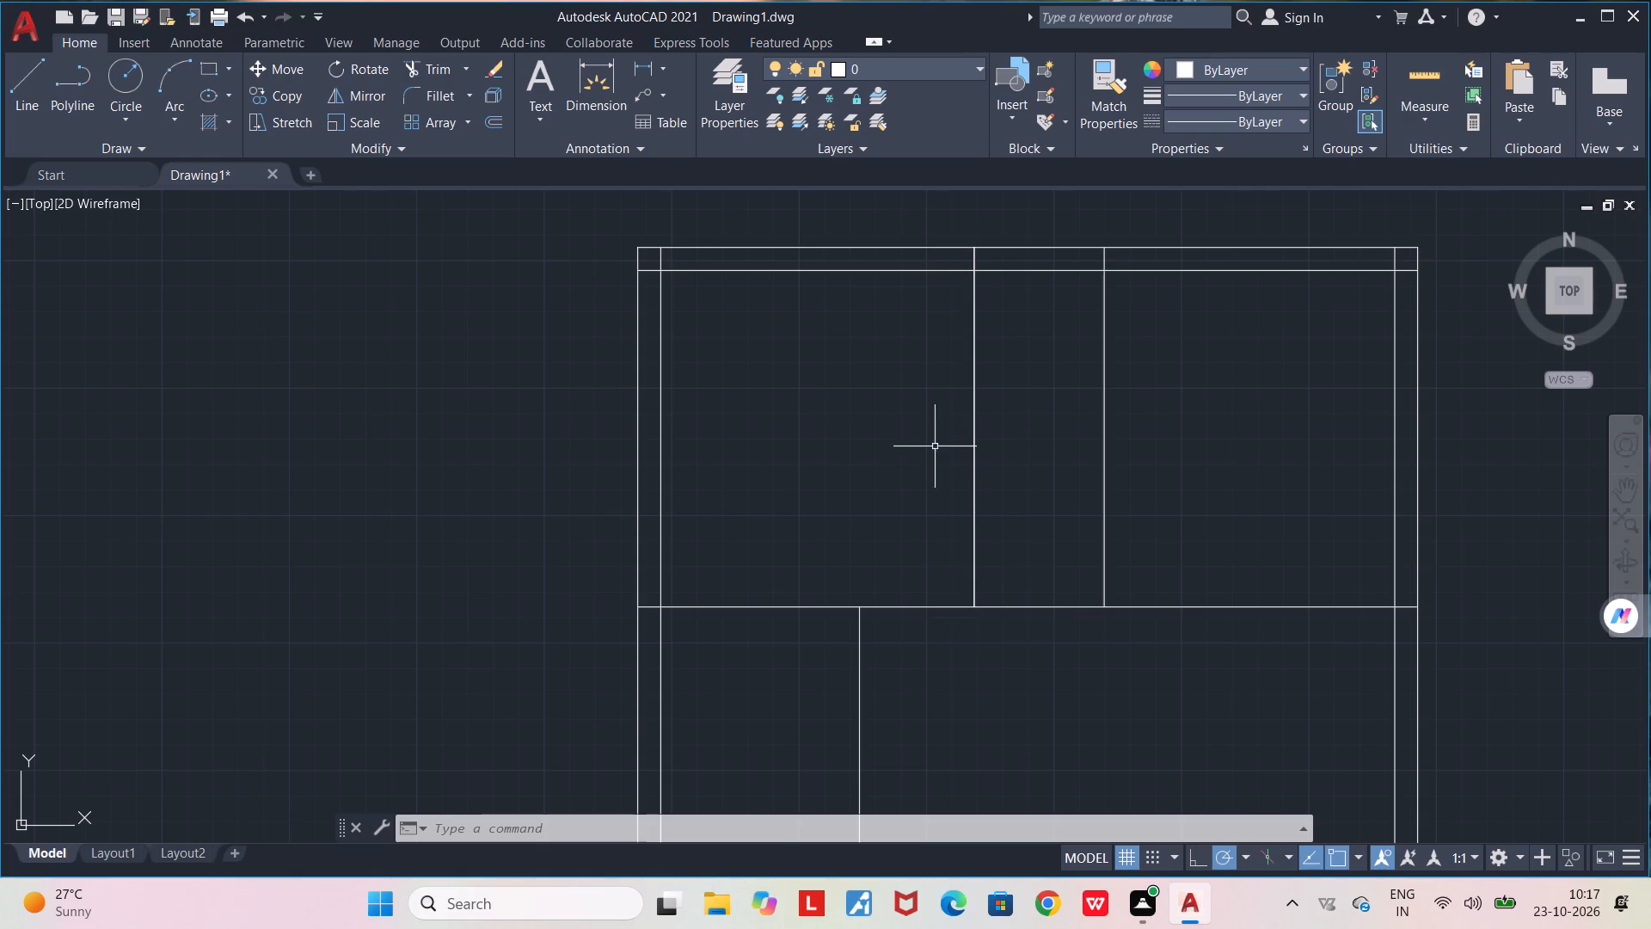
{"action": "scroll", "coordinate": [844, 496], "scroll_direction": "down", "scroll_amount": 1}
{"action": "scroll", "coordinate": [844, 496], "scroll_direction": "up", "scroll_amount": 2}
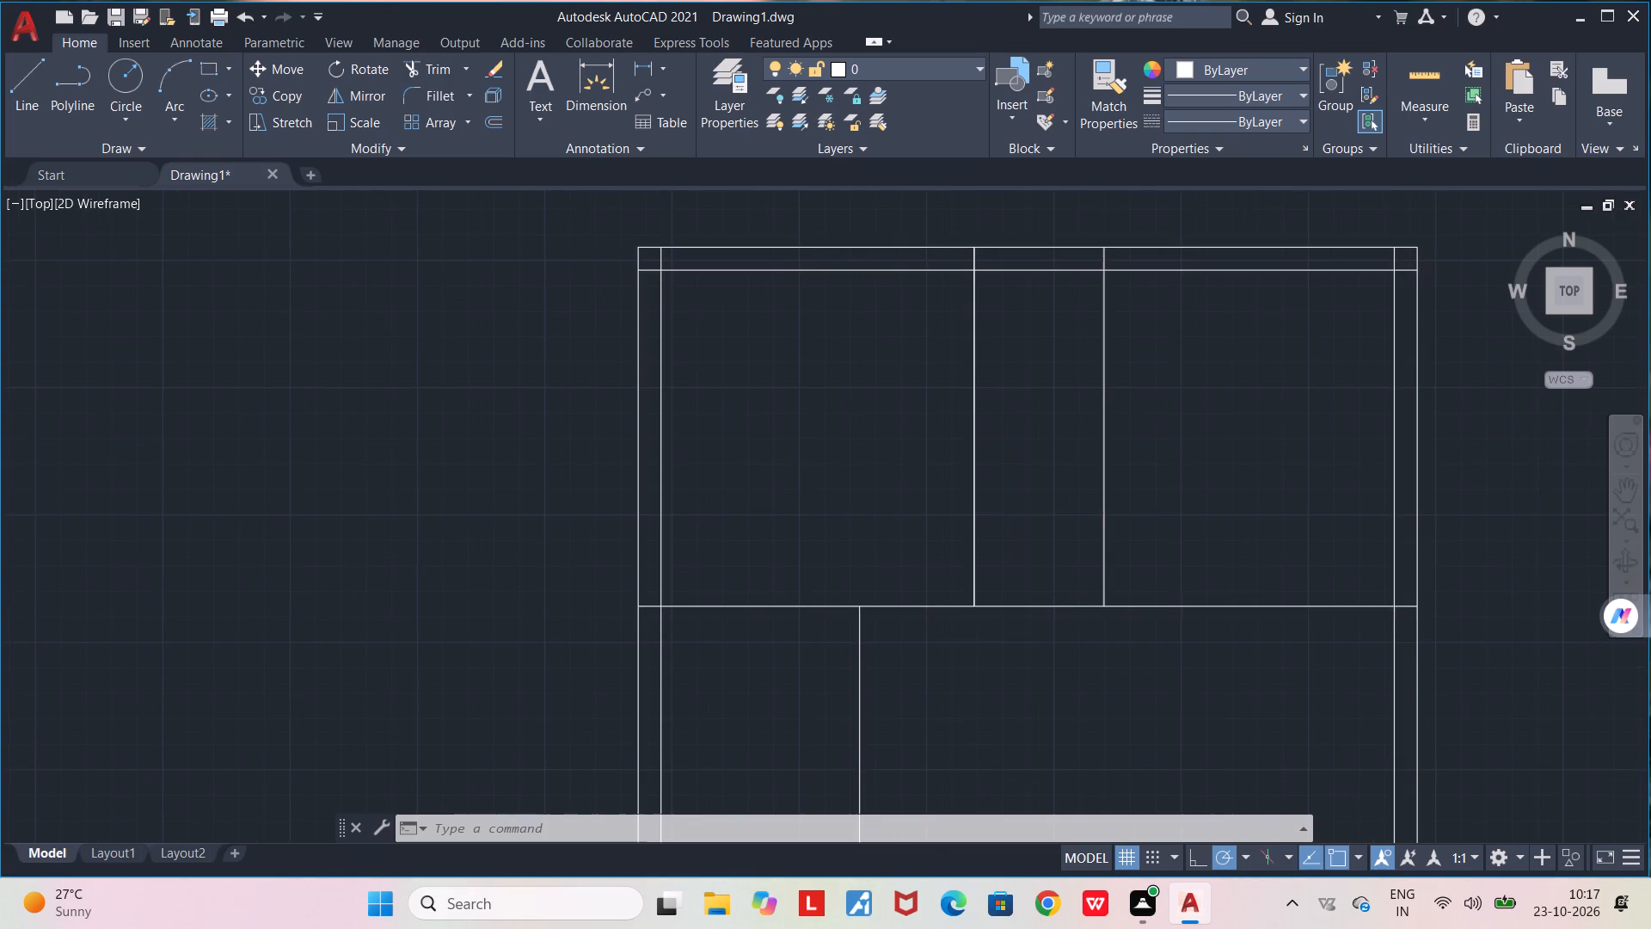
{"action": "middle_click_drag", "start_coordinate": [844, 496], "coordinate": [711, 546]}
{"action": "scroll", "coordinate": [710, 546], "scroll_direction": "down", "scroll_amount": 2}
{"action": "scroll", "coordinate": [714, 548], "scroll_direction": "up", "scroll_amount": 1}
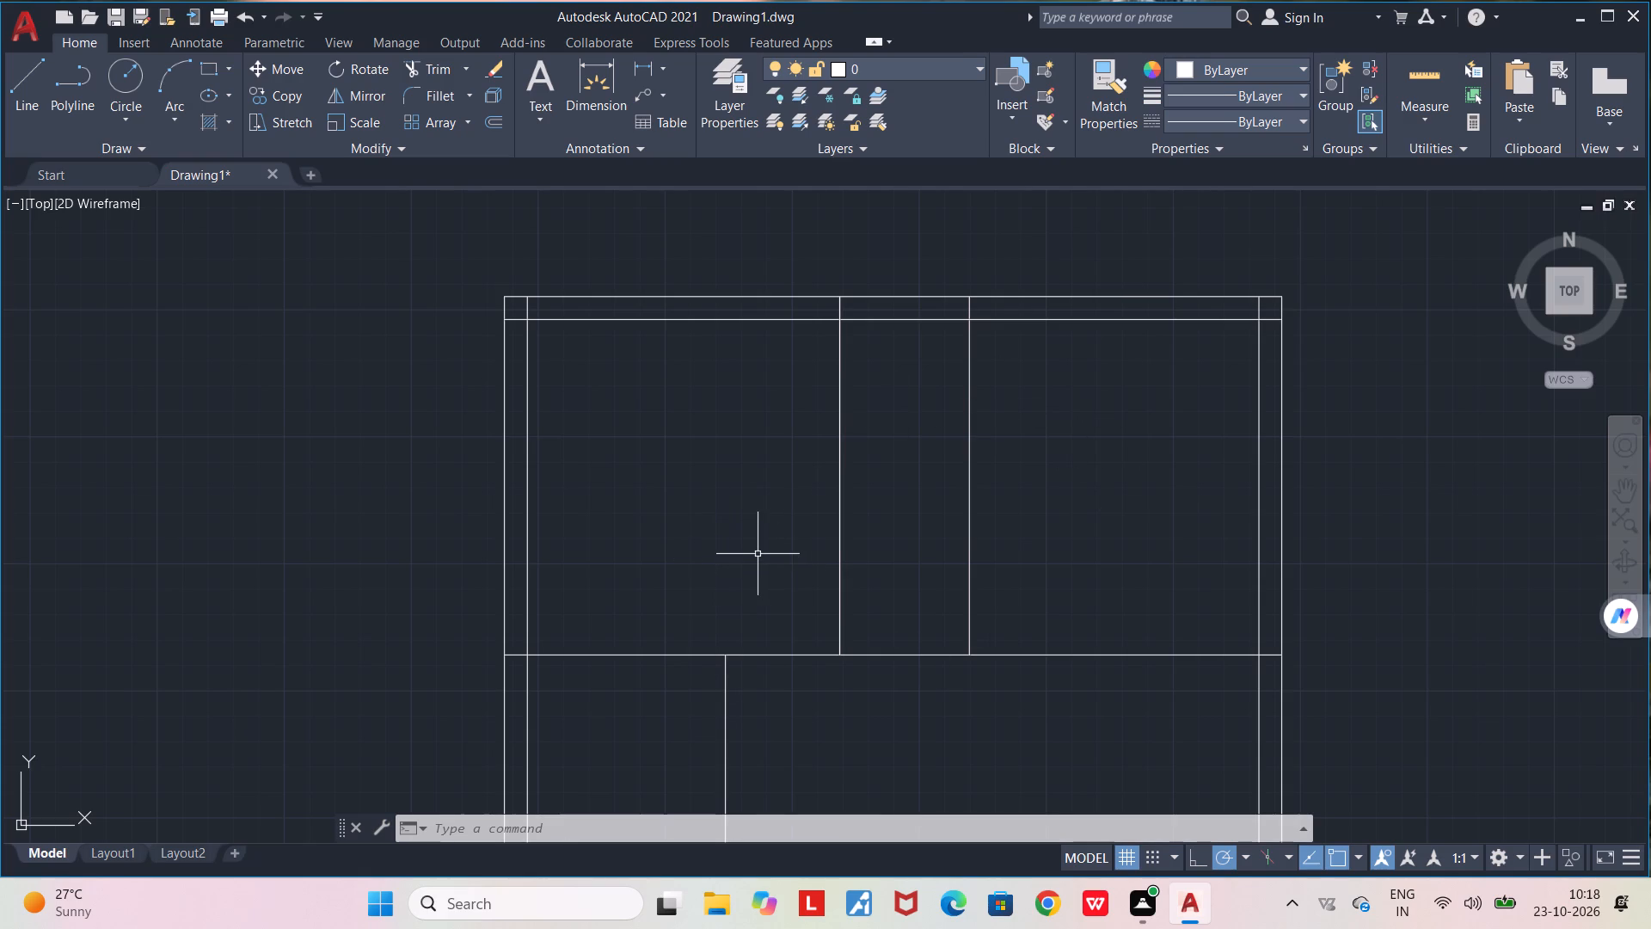
Offset the upper zone's two vertical partitions outward, the western one west and the eastern one east, and the upper horizontal partition north, each by 4.5".
{"action": "middle_click_drag", "start_coordinate": [758, 553], "coordinate": [813, 503]}
{"action": "scroll", "coordinate": [813, 503], "scroll_direction": "down", "scroll_amount": 1}
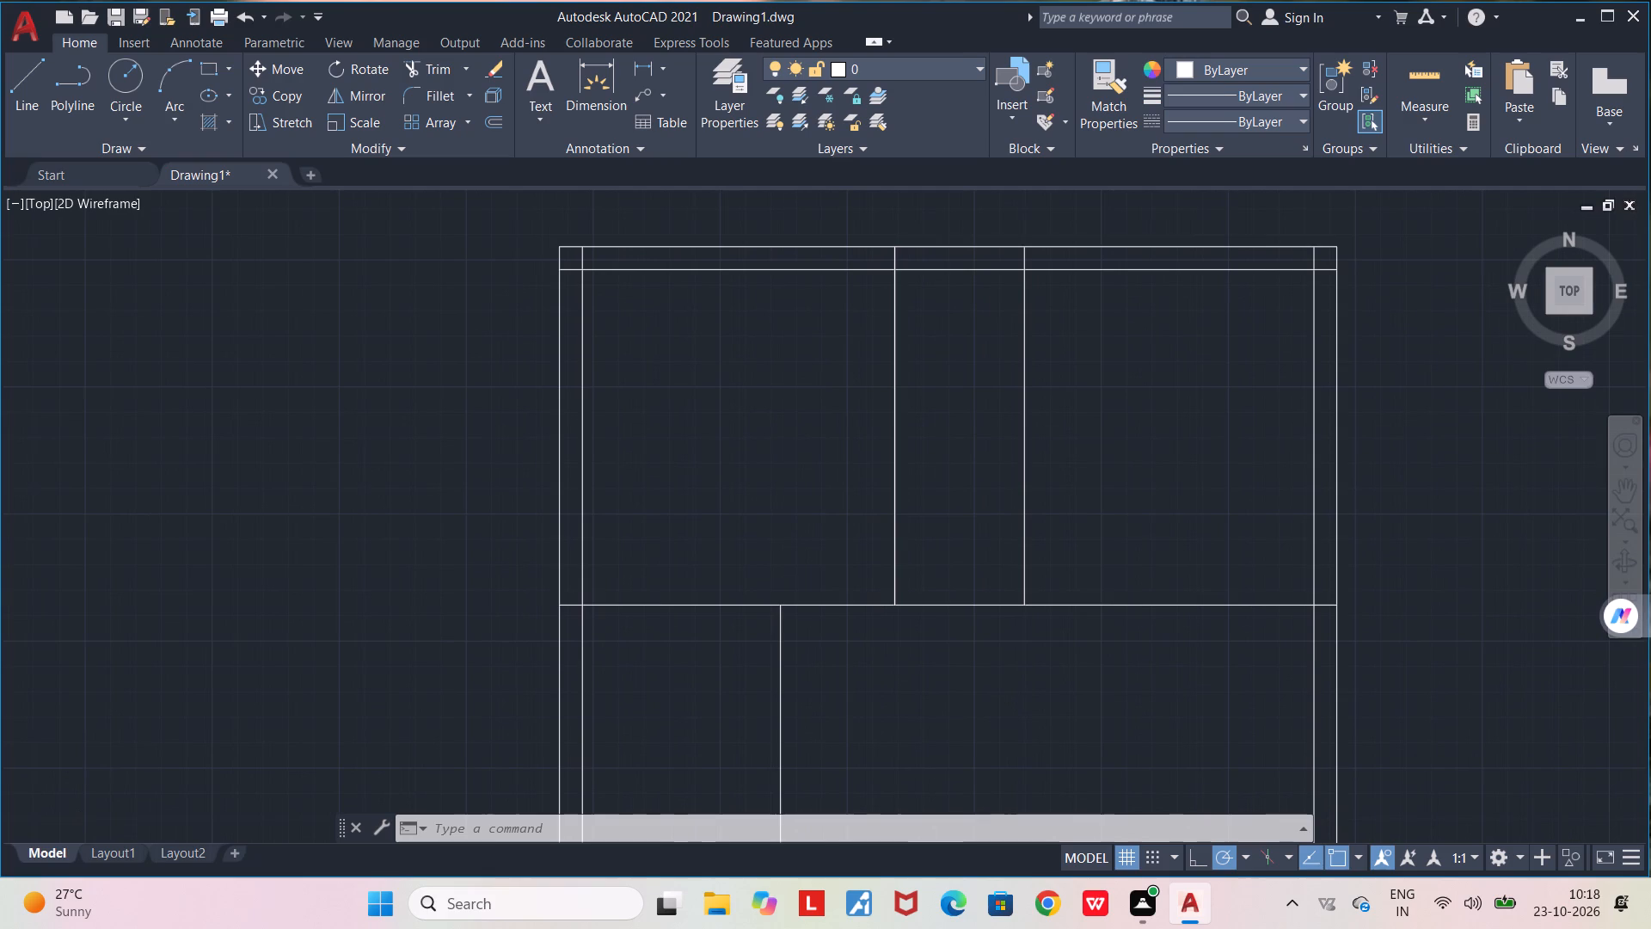
{"action": "type", "text": "OFF"}
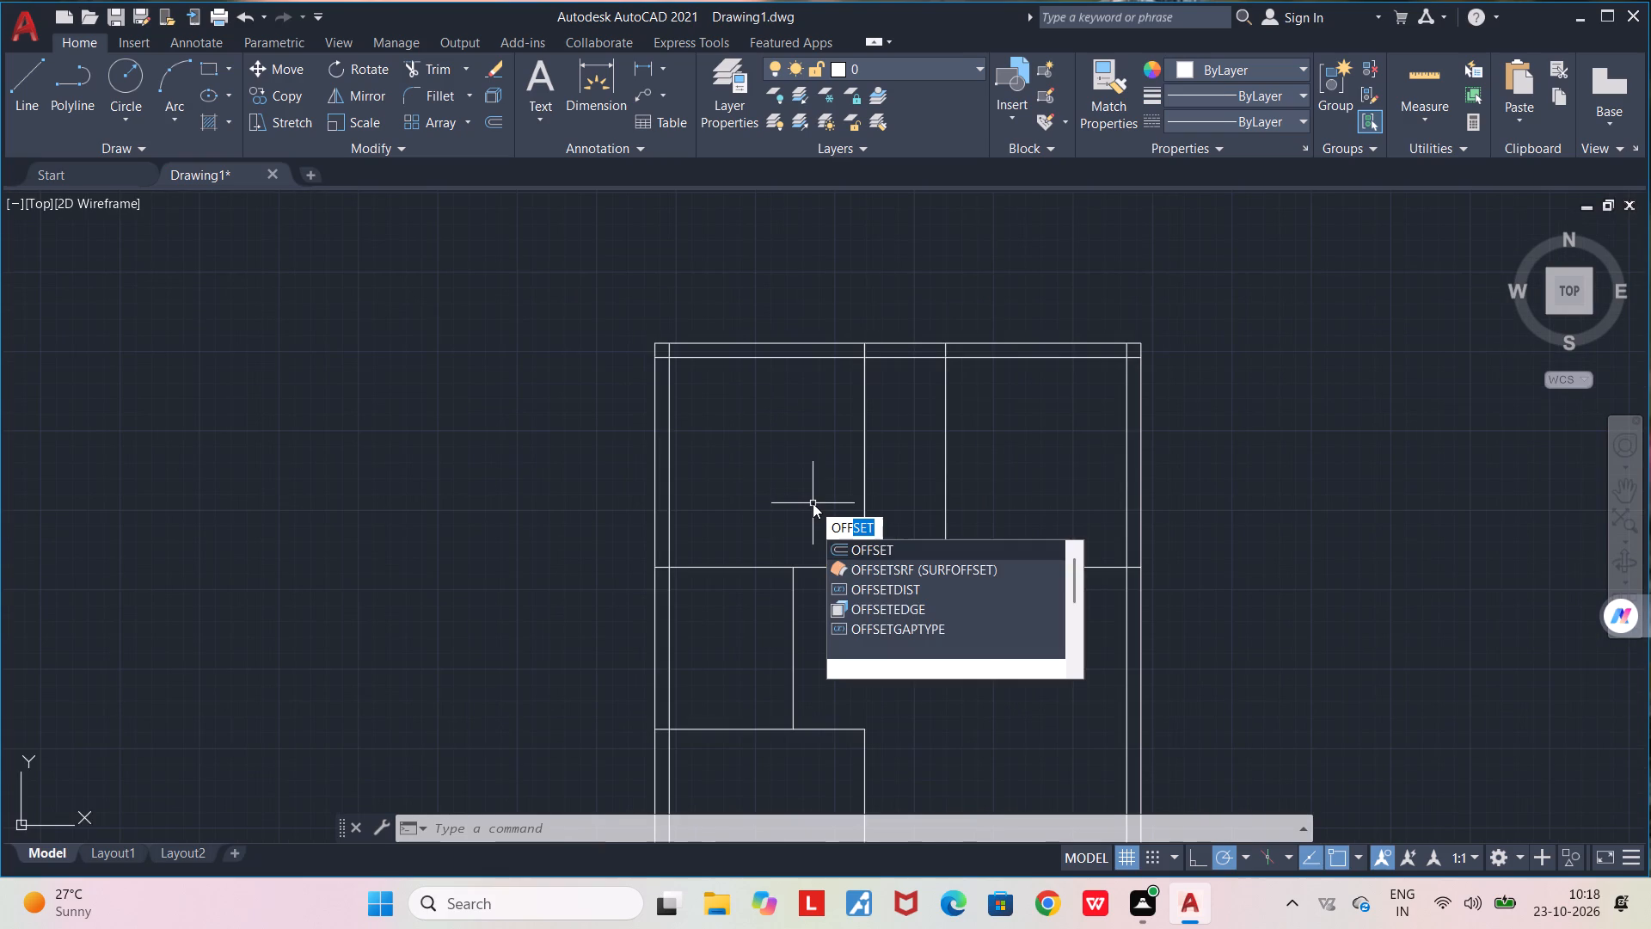
{"action": "key", "text": "Return"}
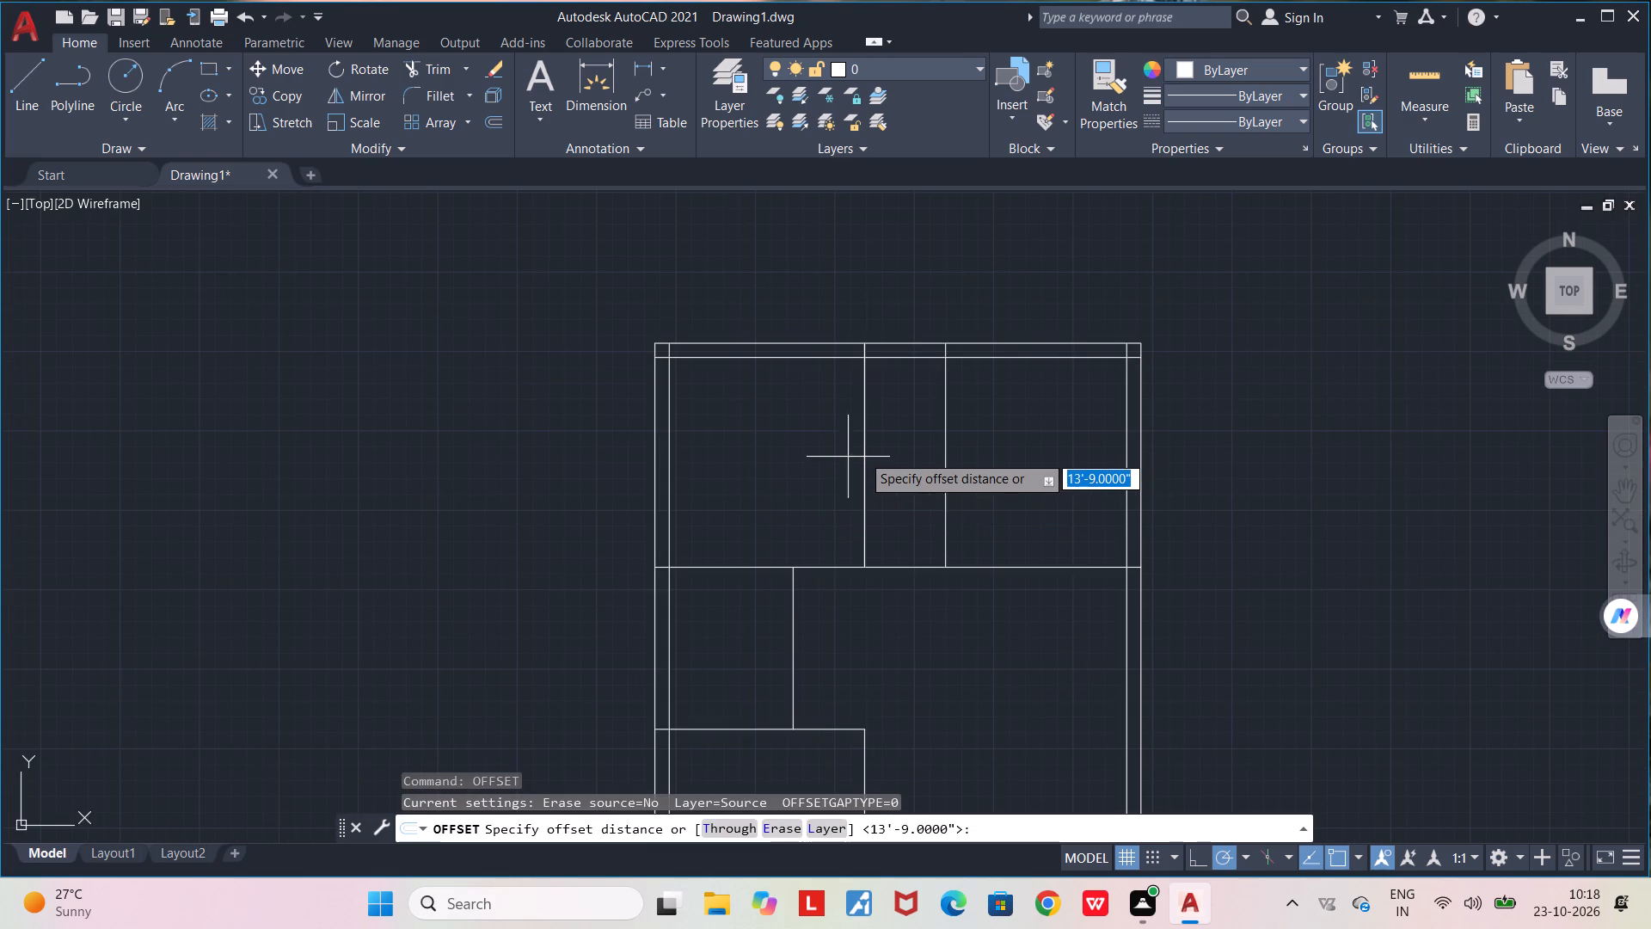
{"action": "left_click", "coordinate": [859, 445]}
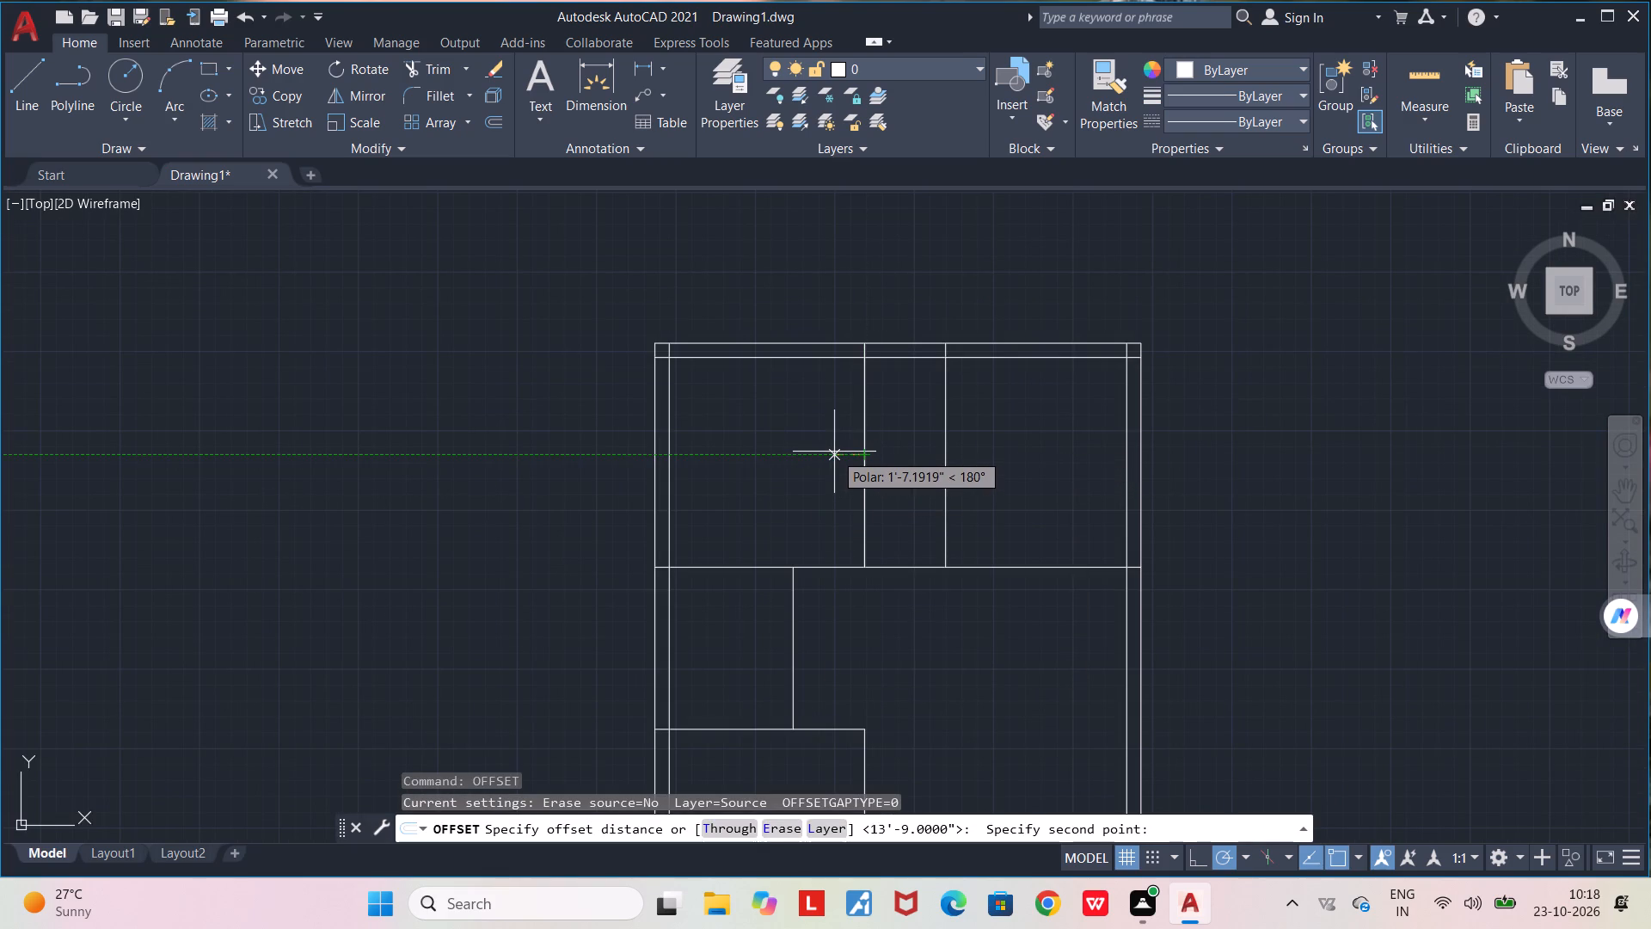
{"action": "type", "text": "4.5\""}
{"action": "key", "text": "Return"}
{"action": "left_click", "coordinate": [864, 477]}
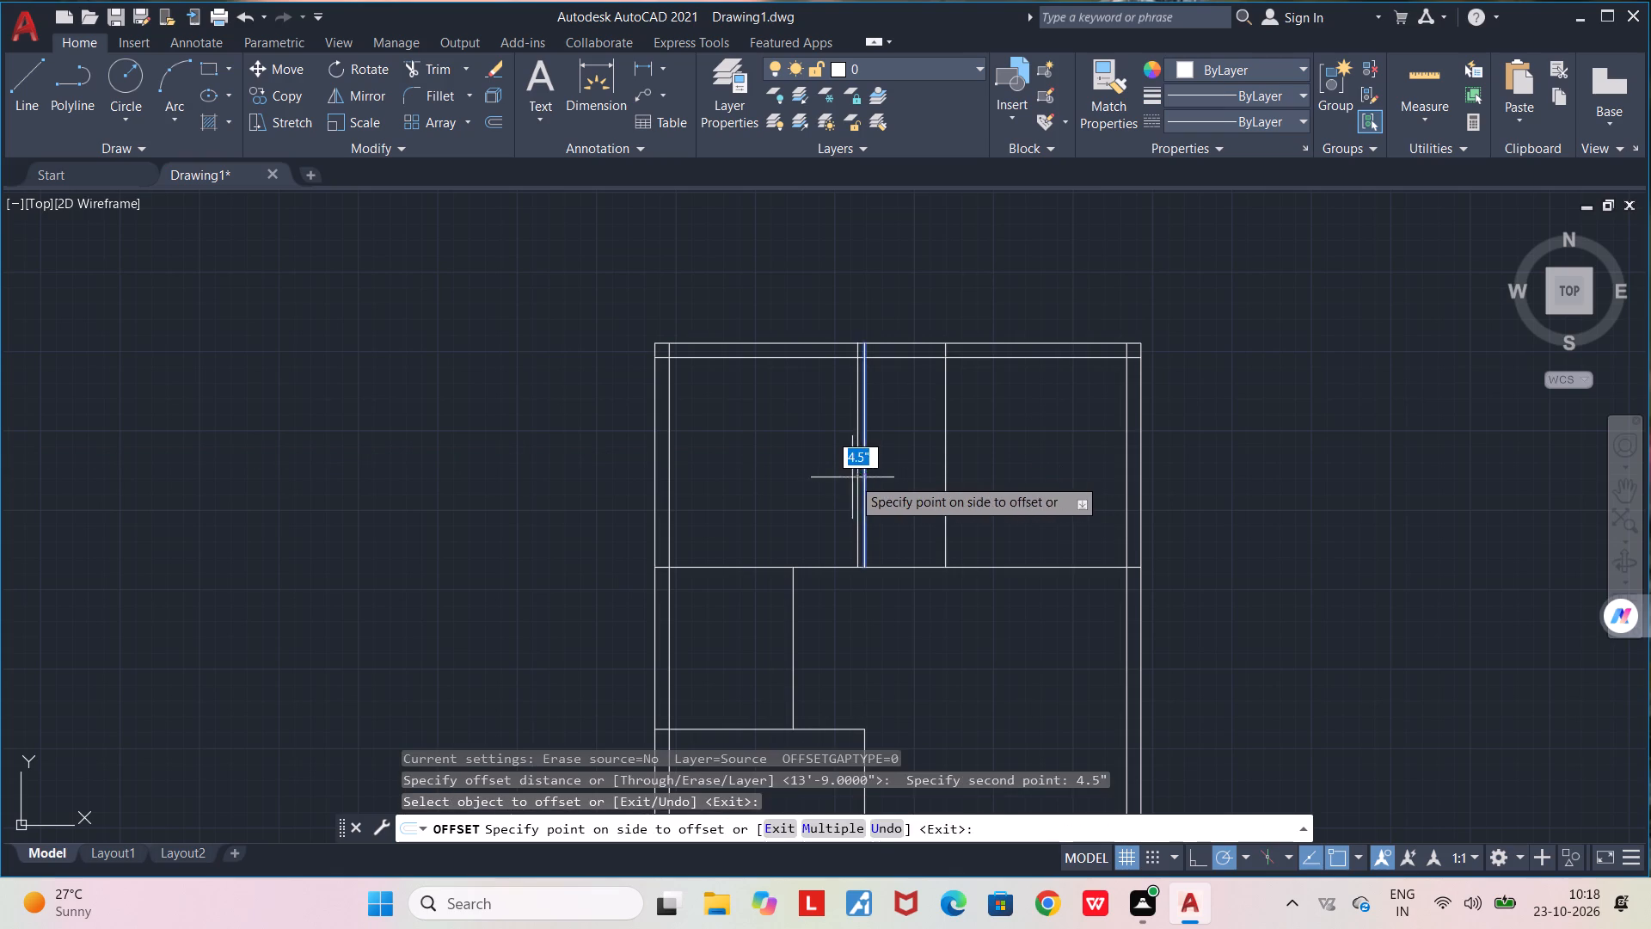
{"action": "left_click", "coordinate": [852, 477]}
{"action": "left_click", "coordinate": [944, 493]}
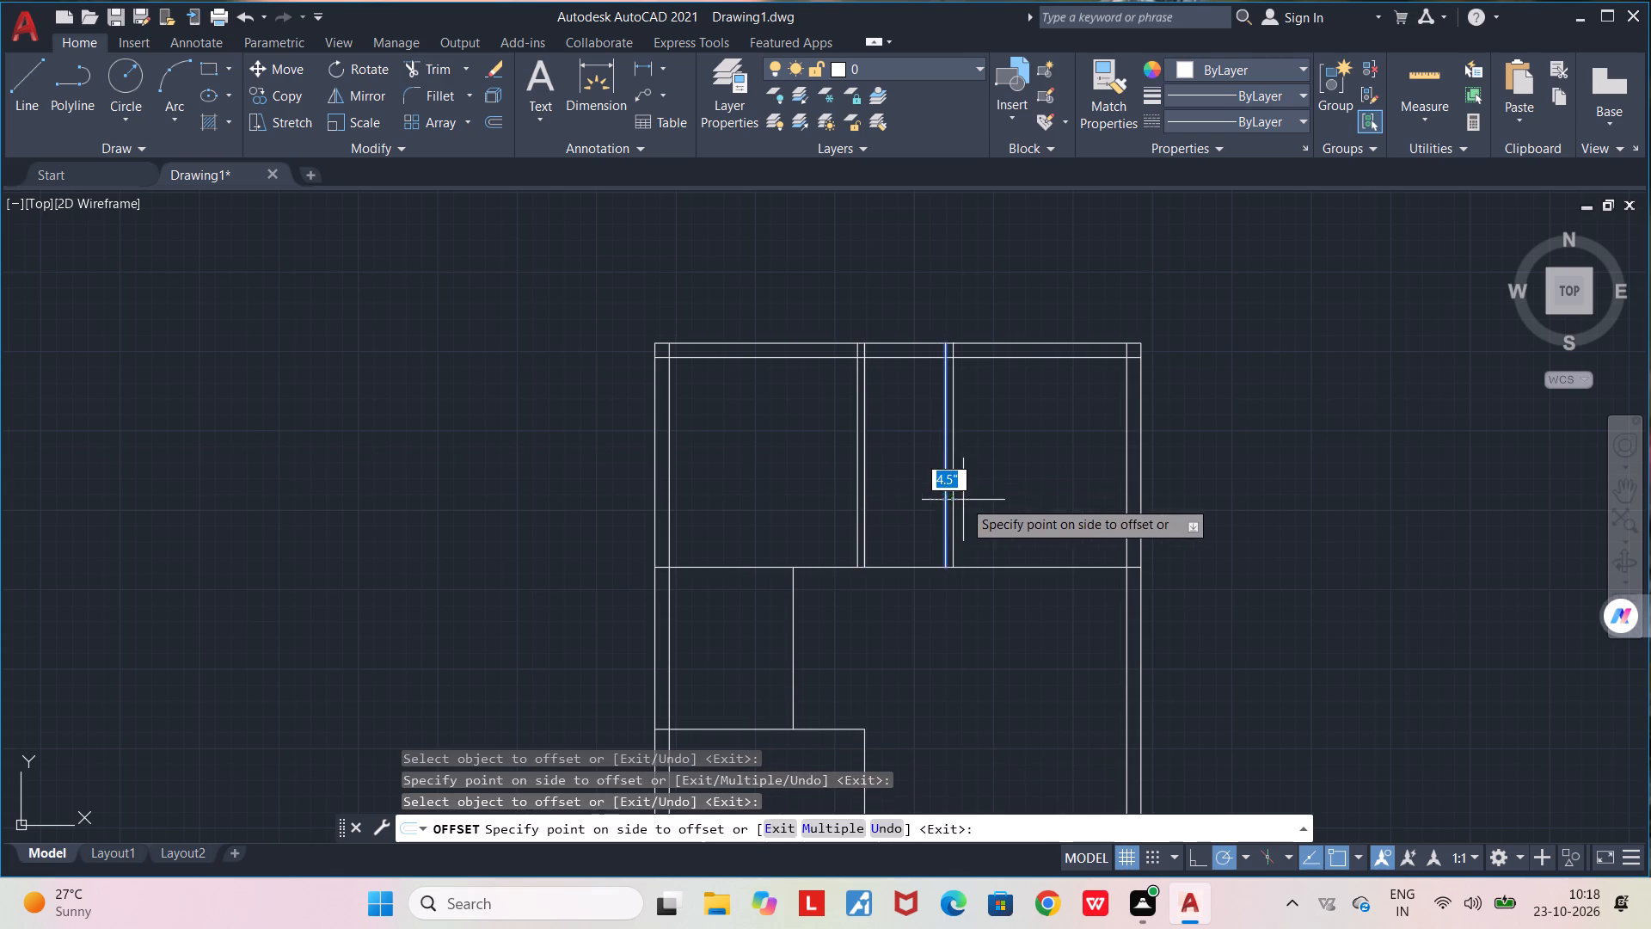
{"action": "left_click", "coordinate": [964, 500]}
{"action": "left_click", "coordinate": [900, 566]}
{"action": "left_click", "coordinate": [893, 550]}
Offset the small middle-zone room's short vertical partition 4.5" west and both segments of the horizontal line below it 4.5" south.
{"action": "middle_click_drag", "start_coordinate": [827, 622], "coordinate": [817, 571]}
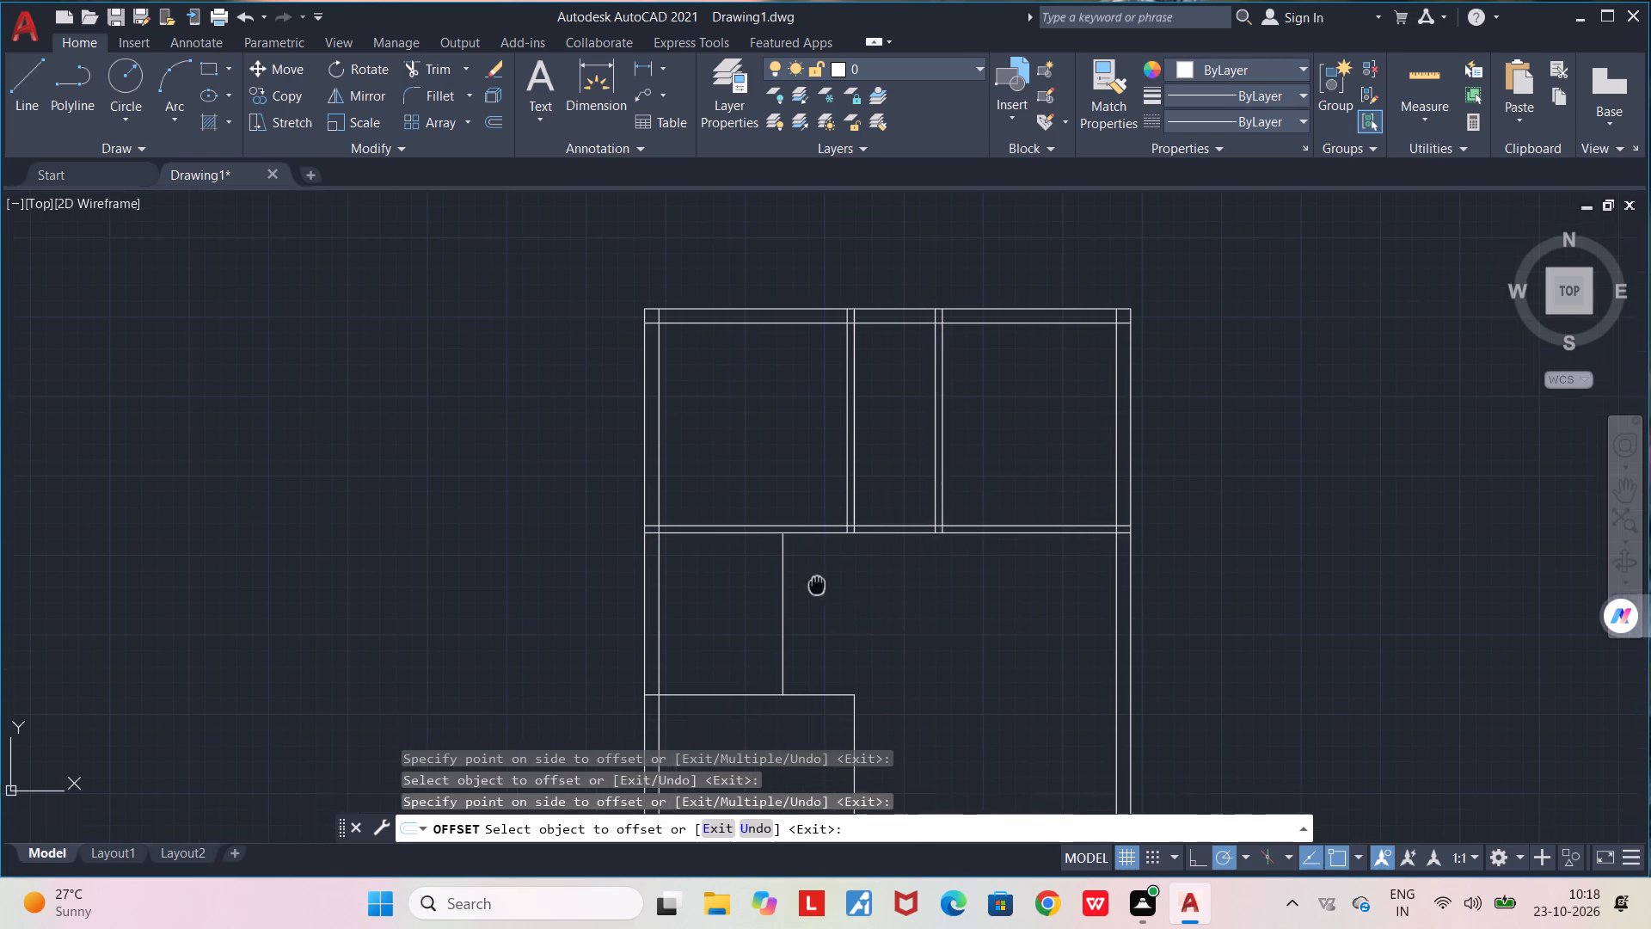
{"action": "middle_click_drag", "start_coordinate": [817, 571], "coordinate": [826, 446]}
{"action": "left_click", "coordinate": [794, 480]}
{"action": "left_click", "coordinate": [768, 477]}
{"action": "middle_click_drag", "start_coordinate": [778, 489], "coordinate": [777, 488]}
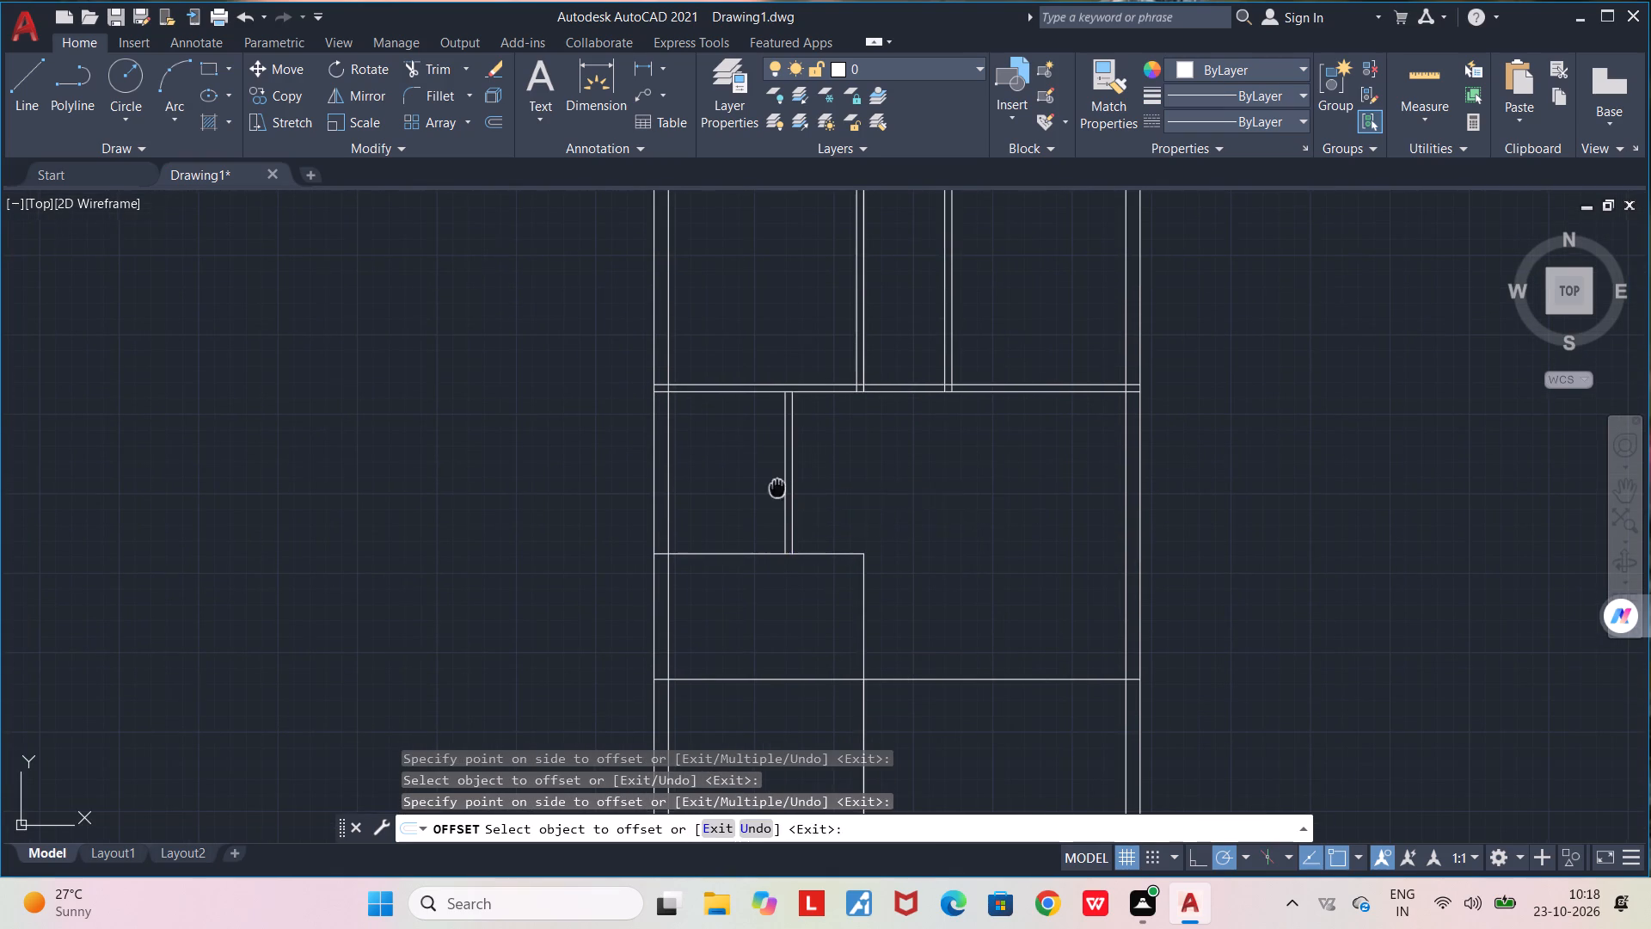
{"action": "middle_click_drag", "start_coordinate": [777, 488], "coordinate": [800, 338]}
{"action": "left_click", "coordinate": [771, 403]}
{"action": "left_click", "coordinate": [770, 435]}
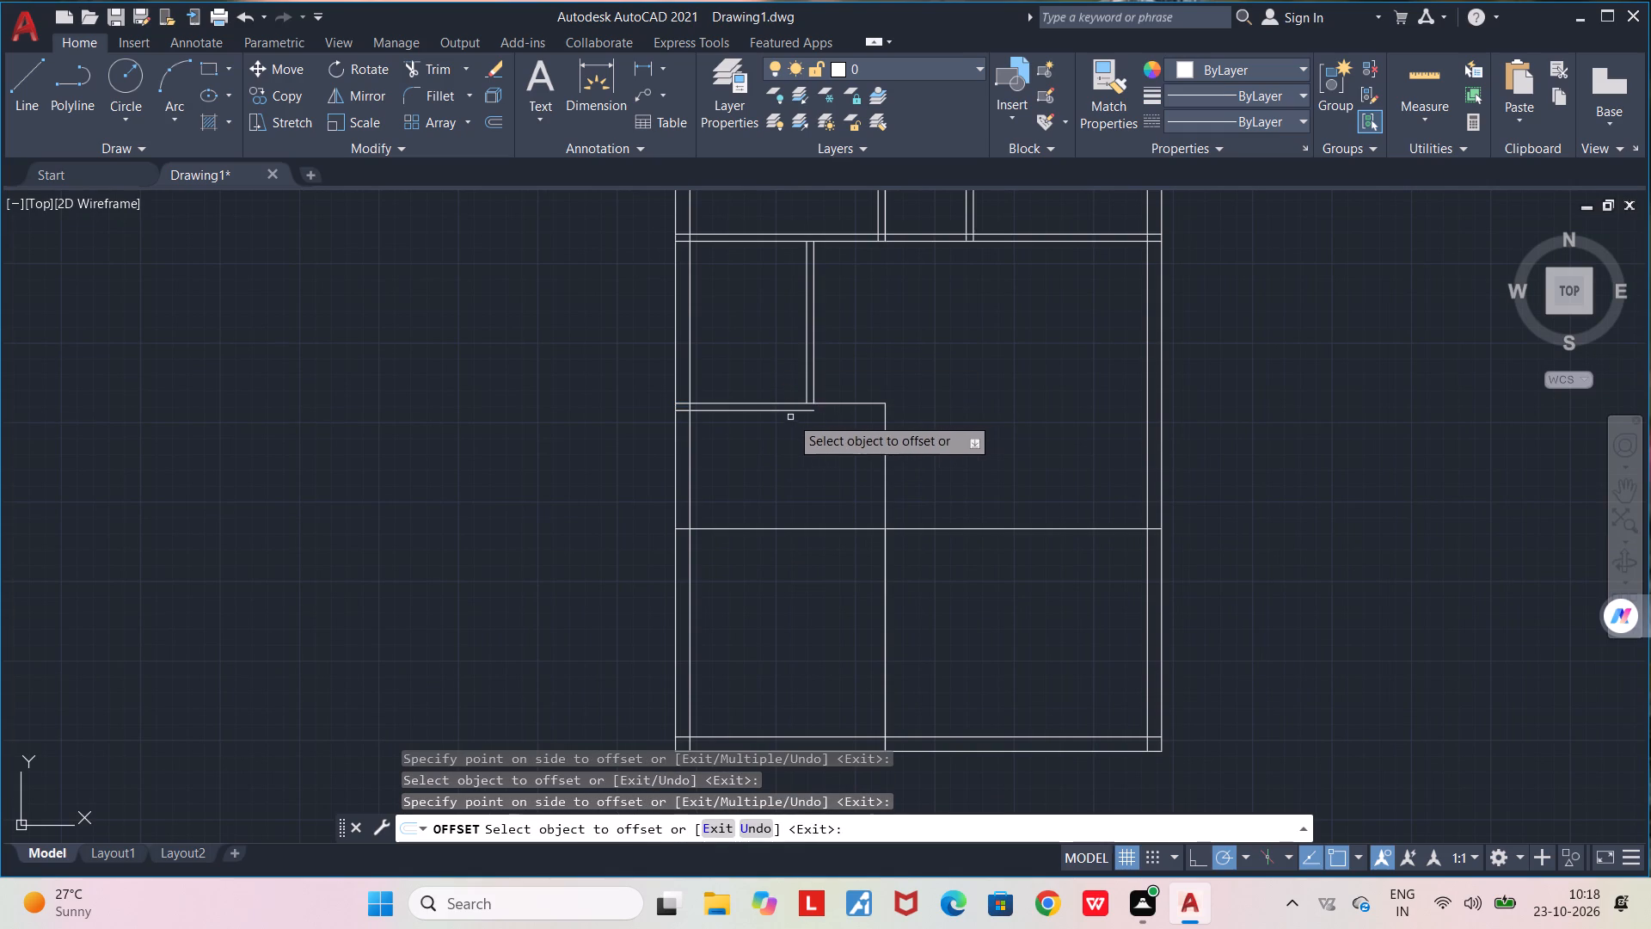
{"action": "left_click", "coordinate": [830, 404]}
{"action": "left_click", "coordinate": [830, 421]}
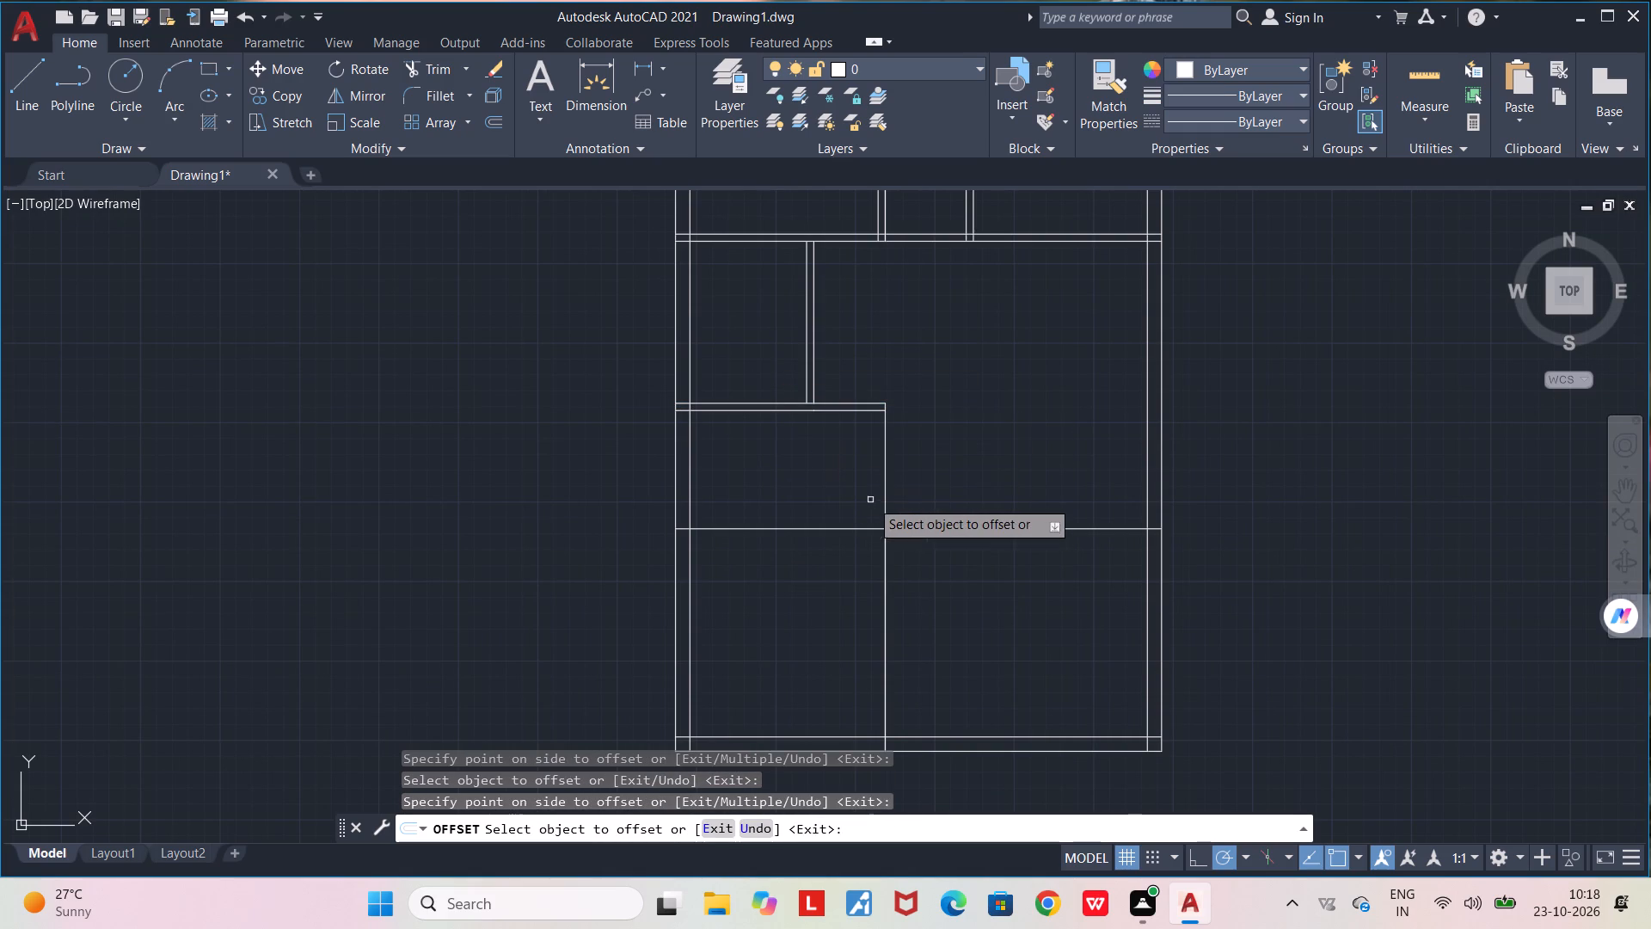
Offset the long lower vertical partition 4.5" west and the lower horizontal partition 4.5" south.
{"action": "left_click", "coordinate": [886, 489]}
{"action": "left_click", "coordinate": [864, 484]}
{"action": "middle_click_drag", "start_coordinate": [832, 482], "coordinate": [835, 316]}
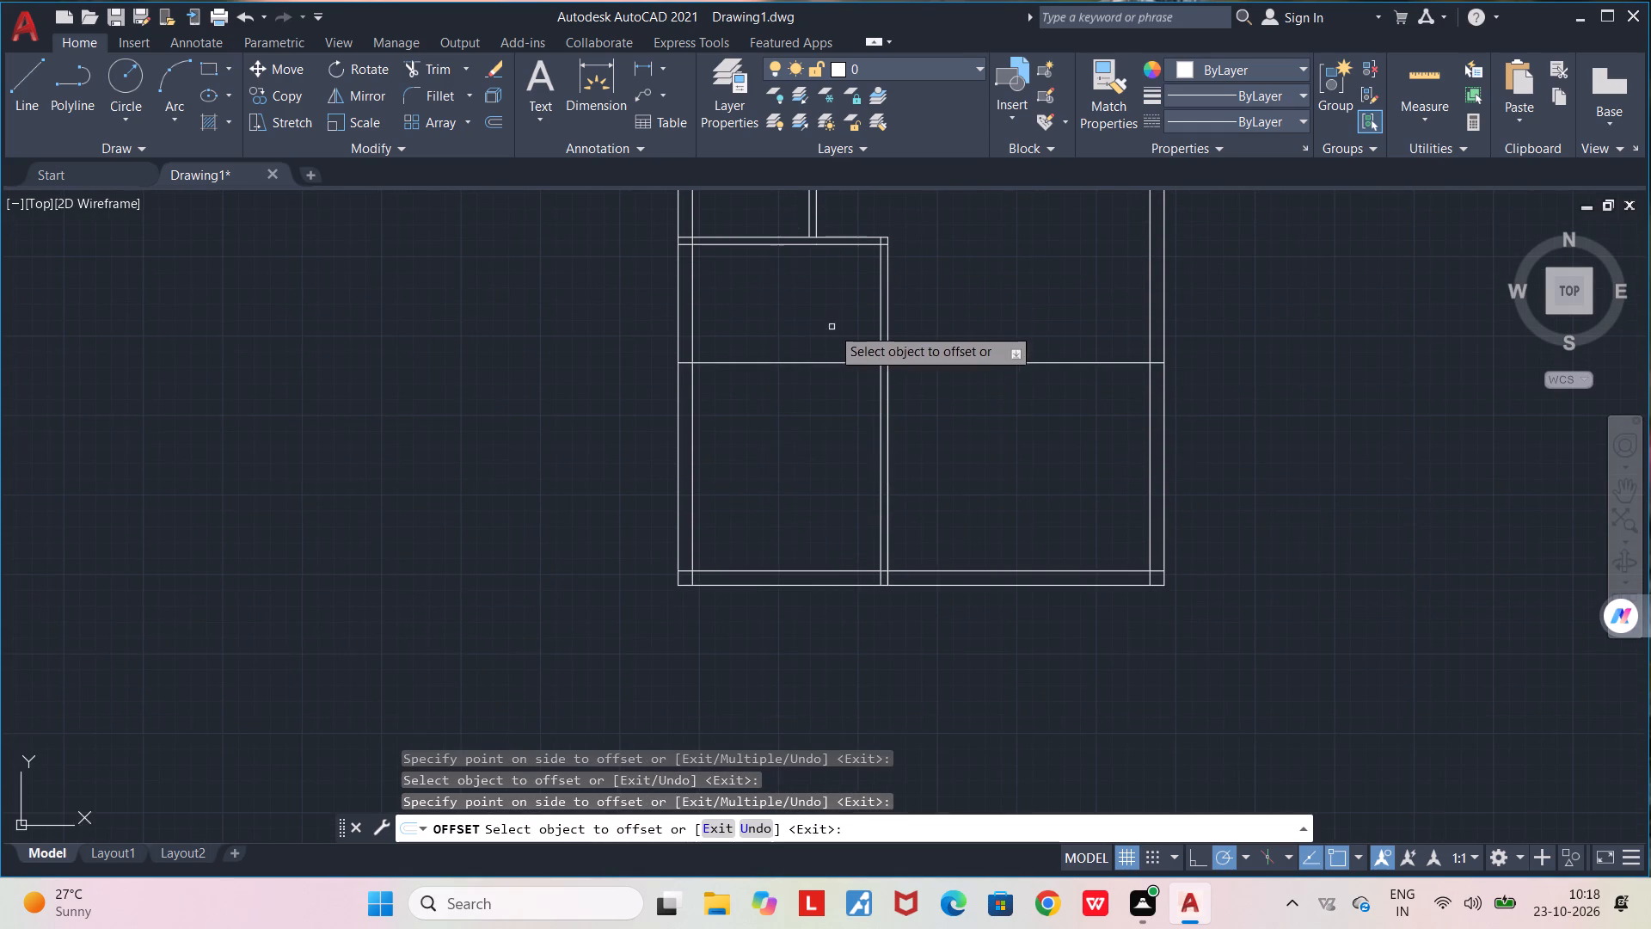
{"action": "left_click", "coordinate": [809, 363]}
{"action": "left_click", "coordinate": [806, 396]}
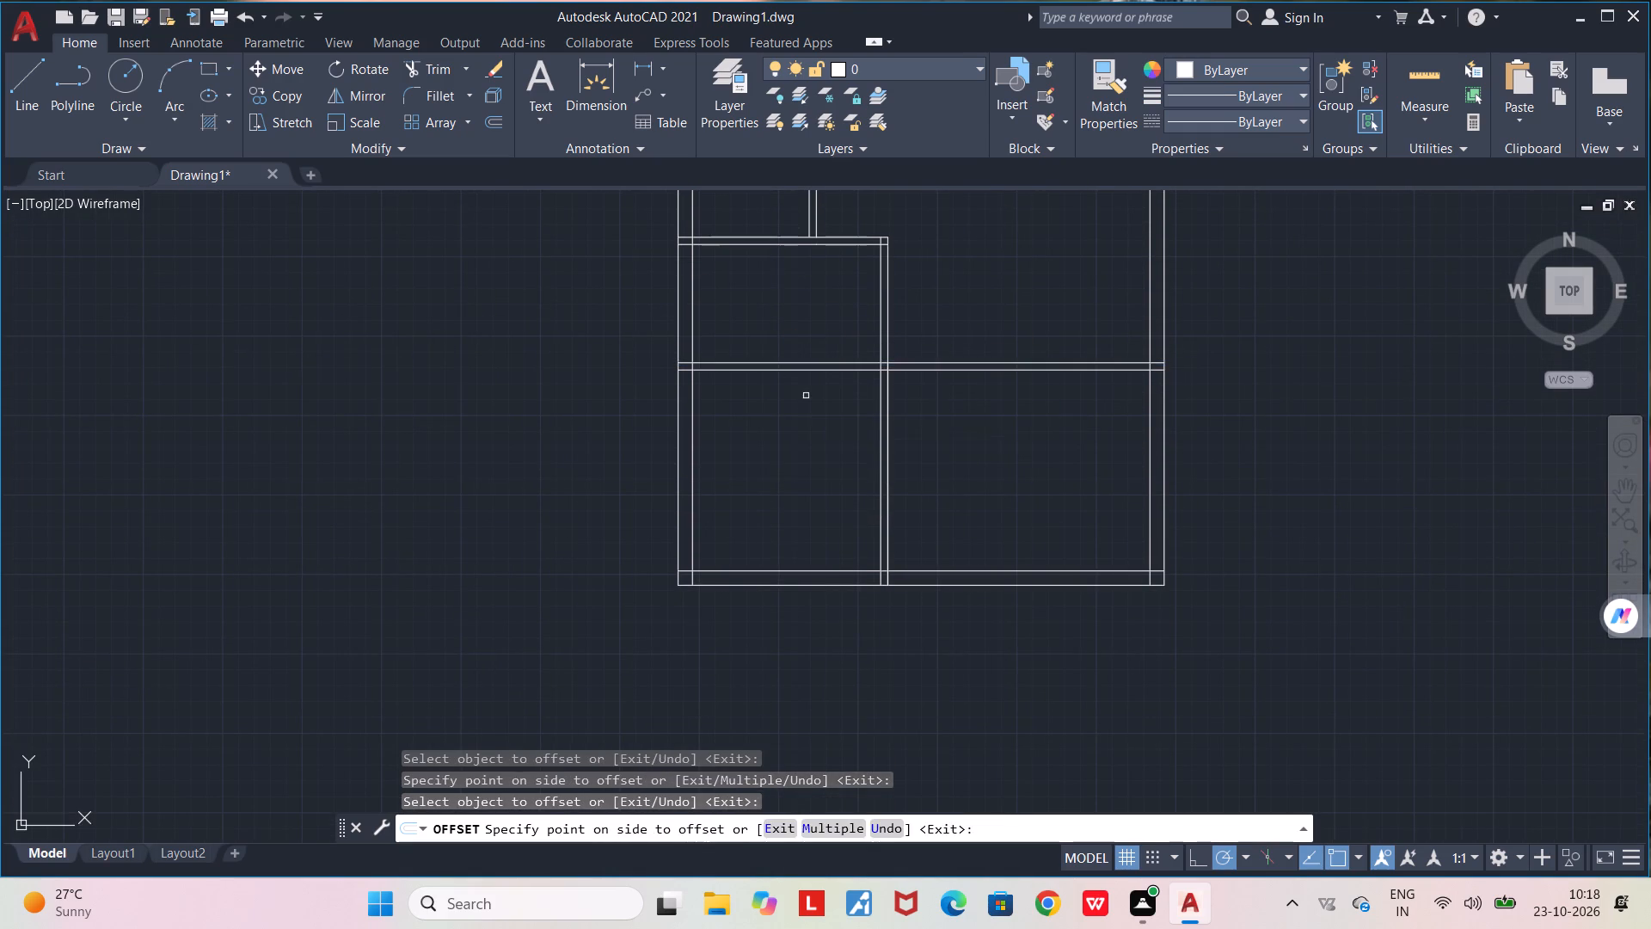
{"action": "middle_click_drag", "start_coordinate": [807, 421], "coordinate": [783, 402]}
{"action": "scroll", "coordinate": [783, 402], "scroll_direction": "down", "scroll_amount": 3}
{"action": "middle_click_drag", "start_coordinate": [789, 405], "coordinate": [862, 553]}
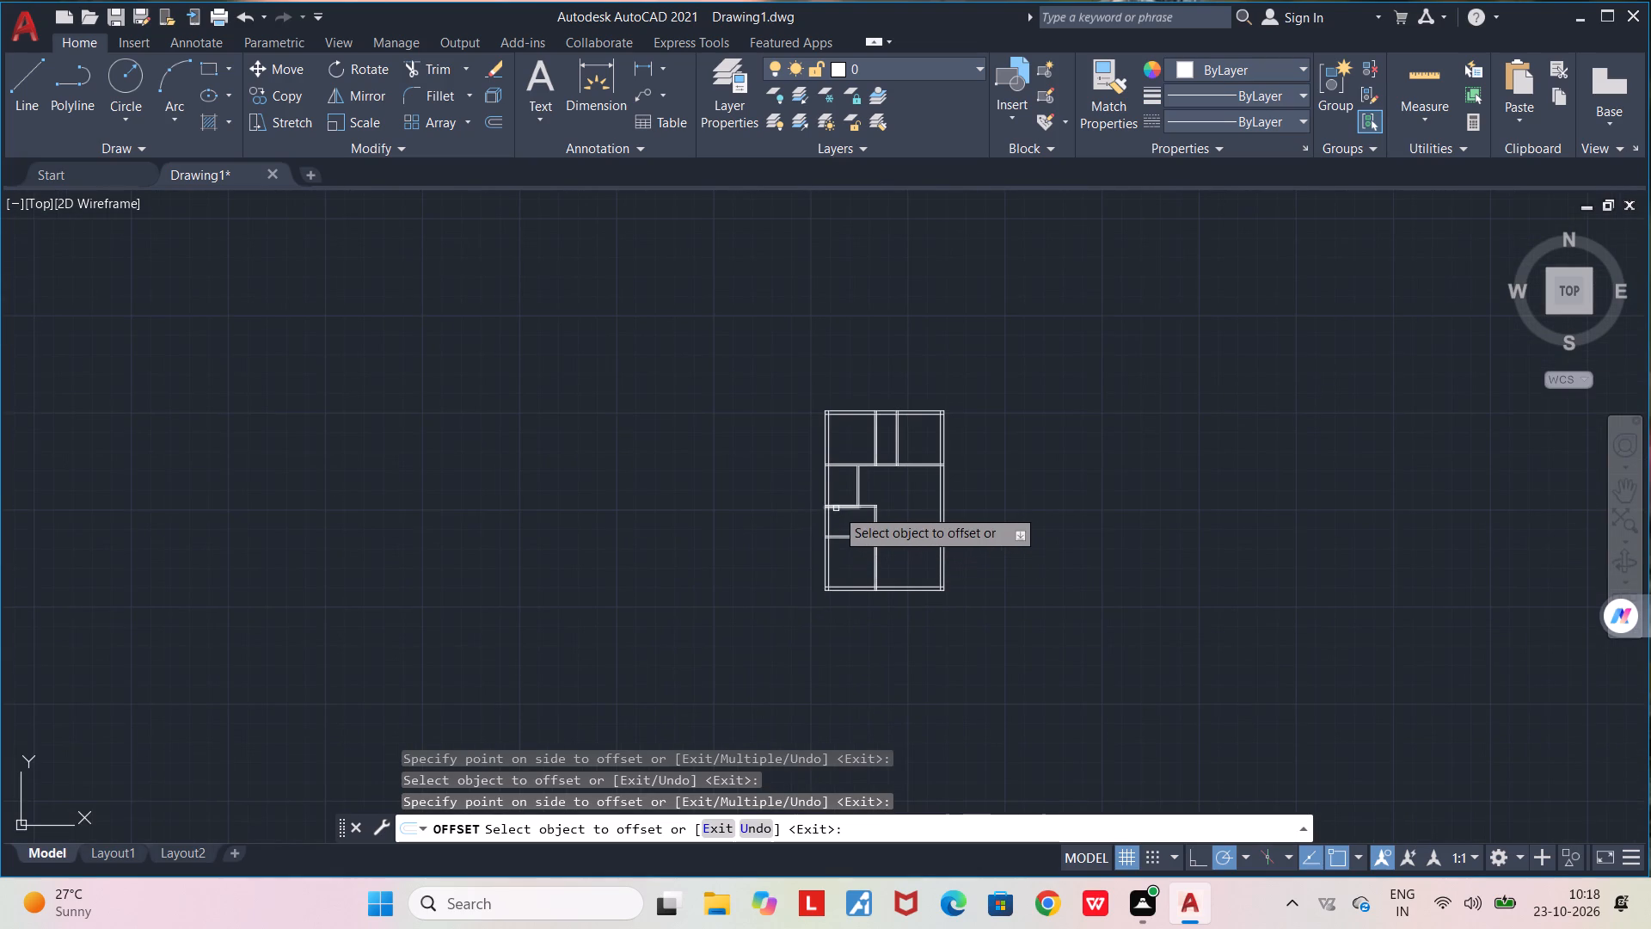
{"action": "scroll", "coordinate": [845, 529], "scroll_direction": "up", "scroll_amount": 2}
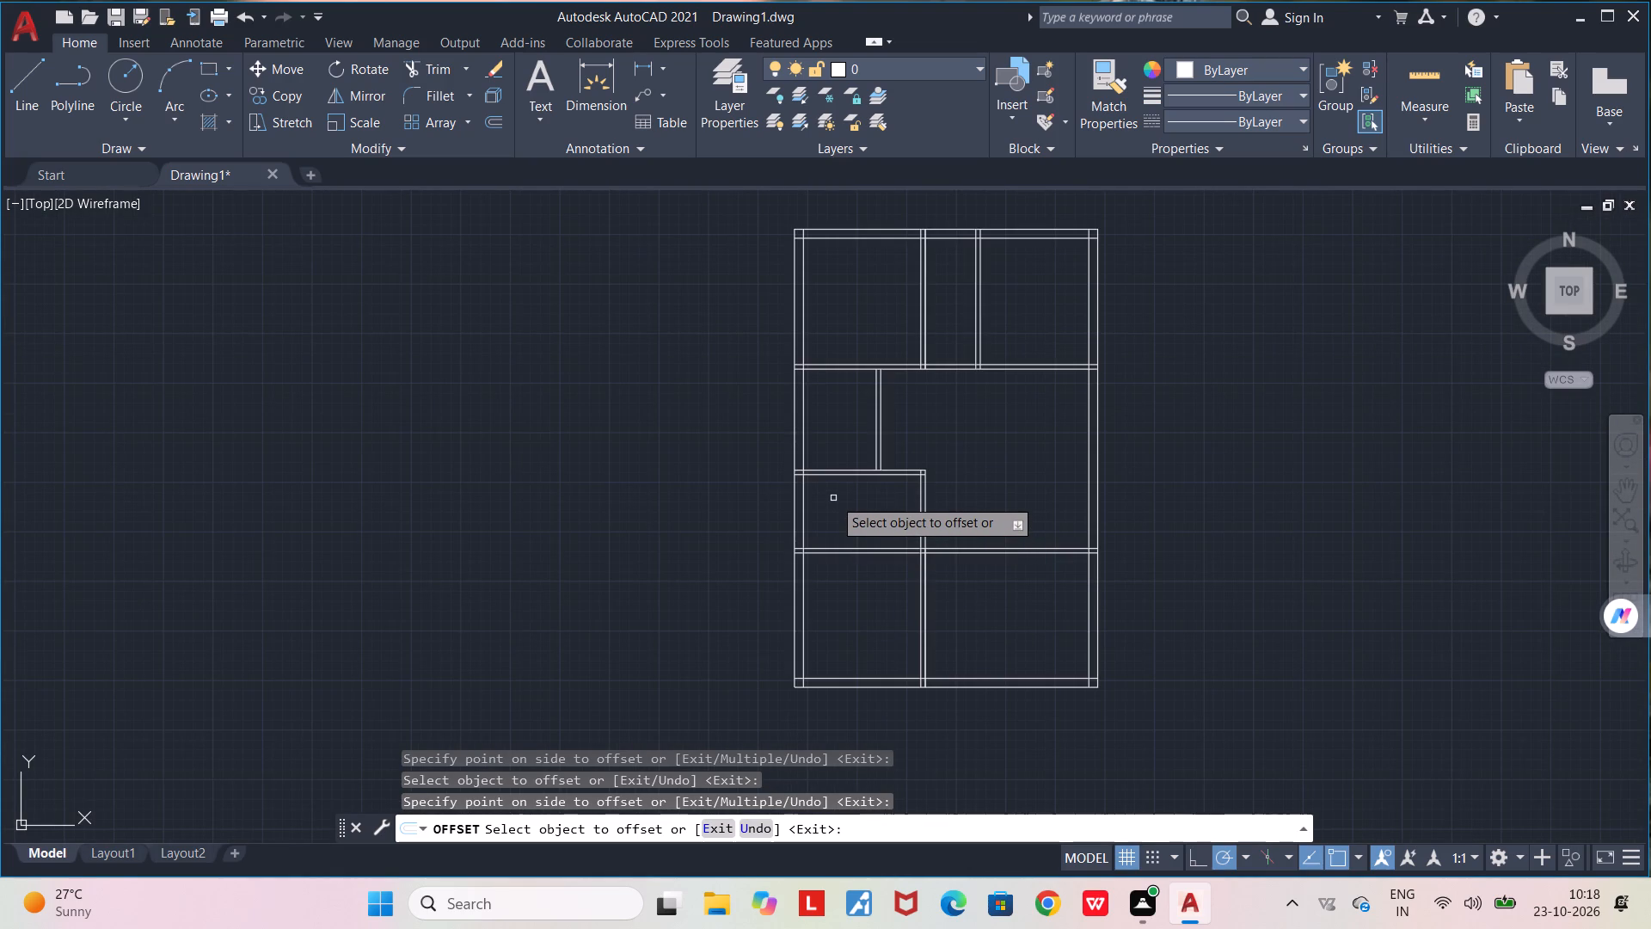
{"action": "scroll", "coordinate": [833, 498], "scroll_direction": "up", "scroll_amount": 1}
{"action": "middle_click_drag", "start_coordinate": [952, 354], "coordinate": [873, 521]}
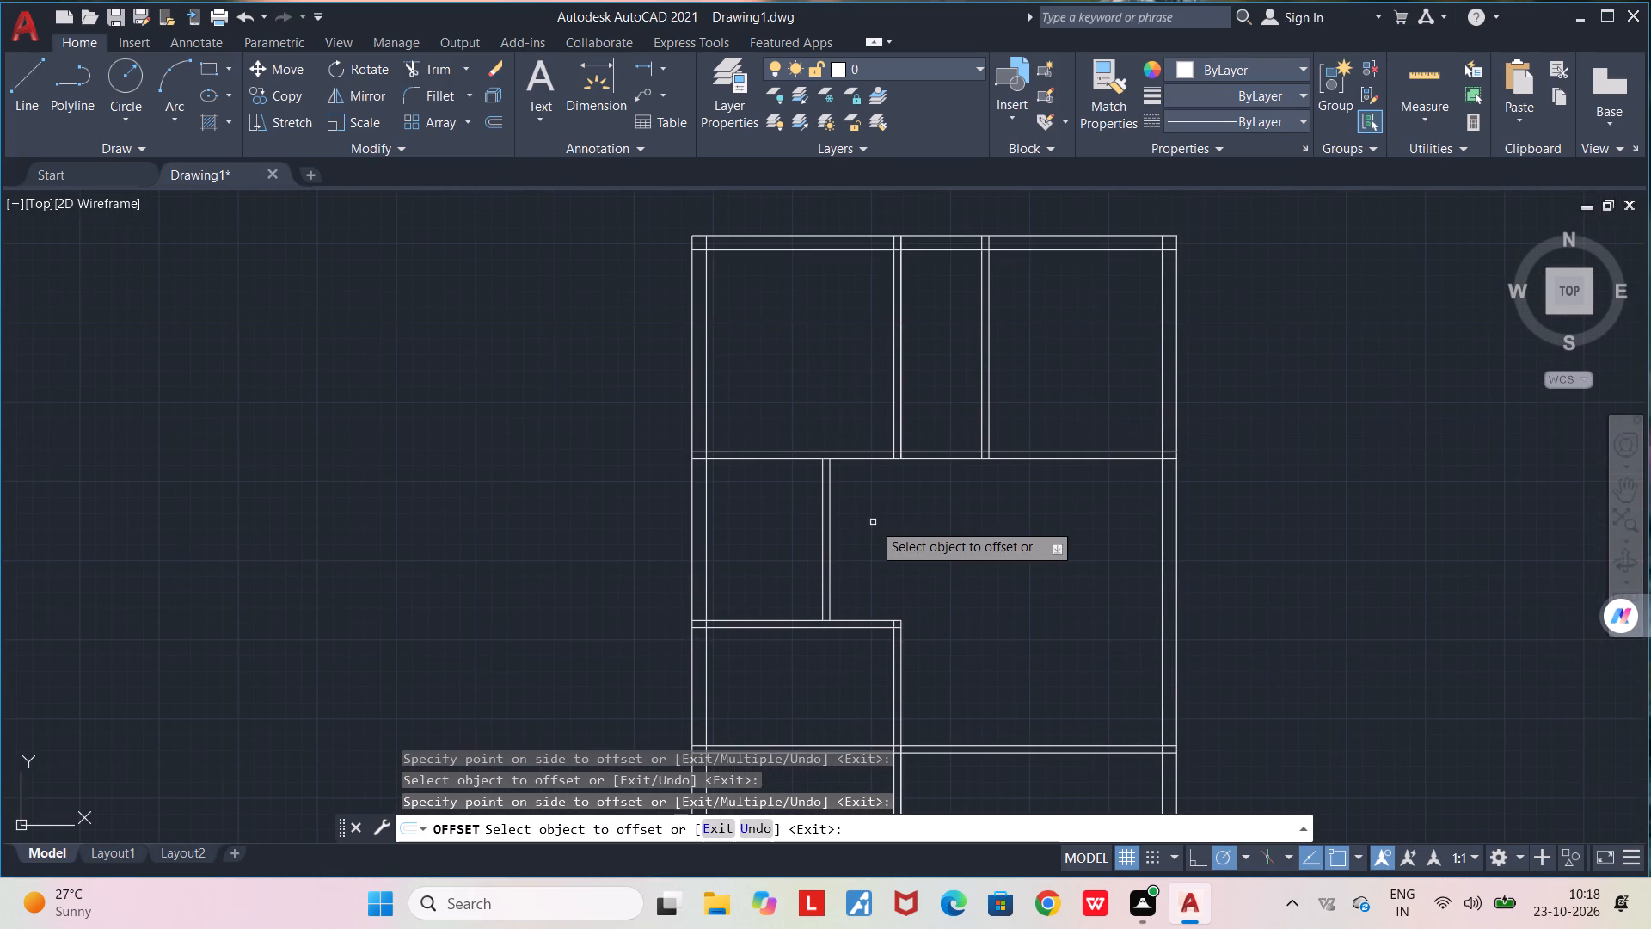
{"action": "key", "text": "space"}
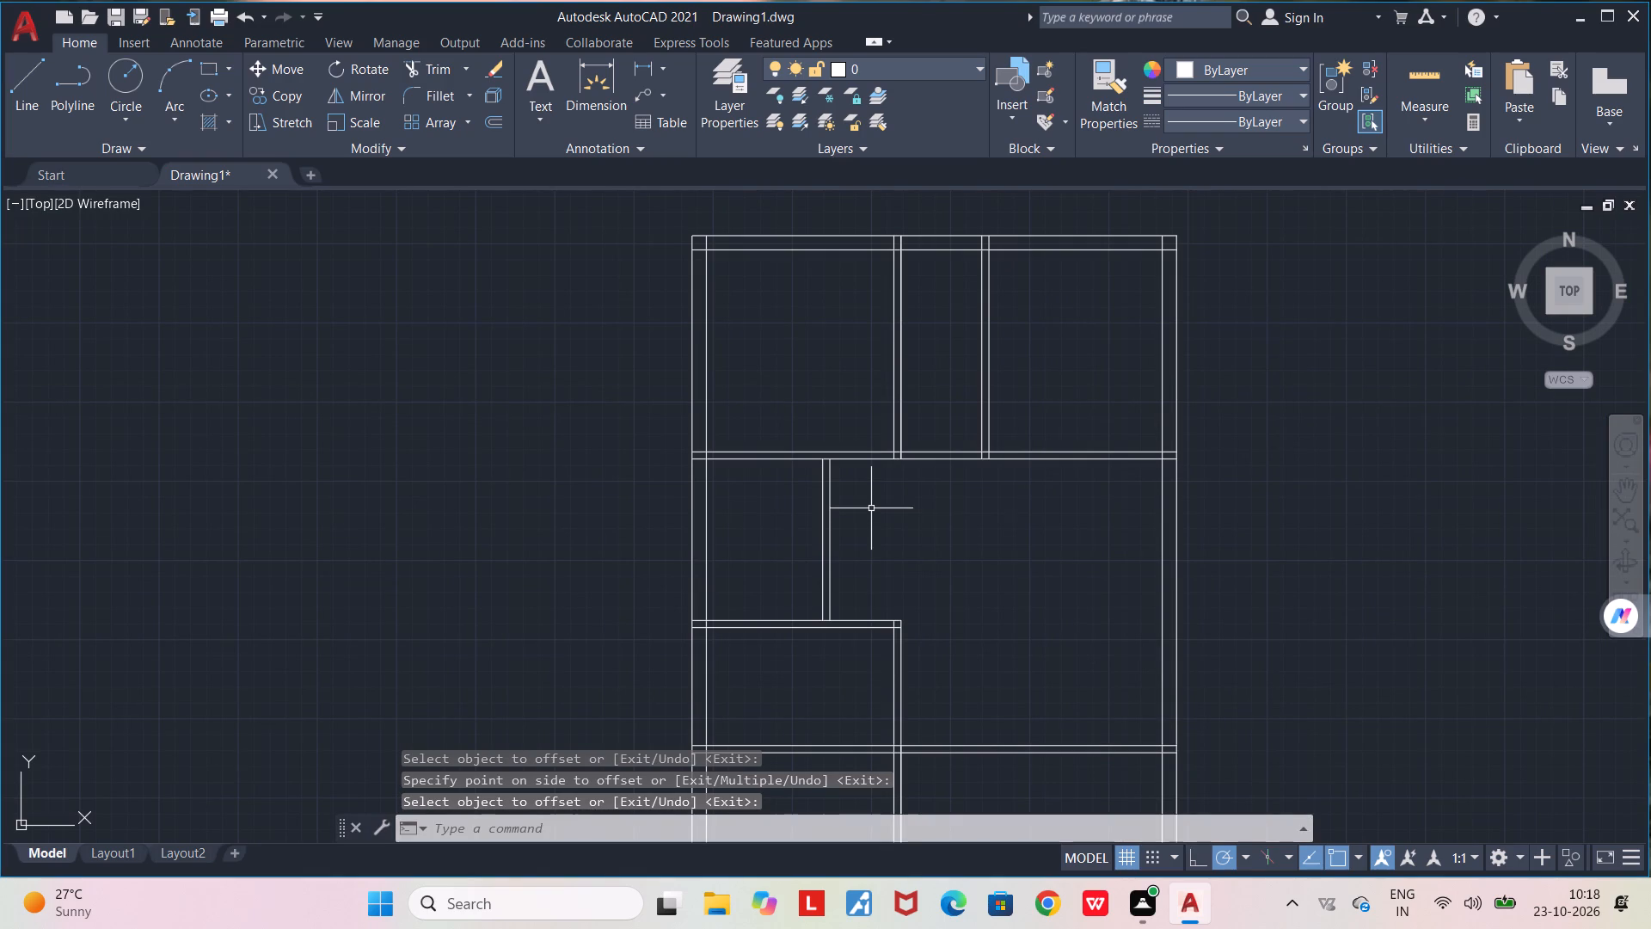
Draw two vertical lines about 1' long and 2'-6" apart up across the upper horizontal partition, between the small room's partition and the western upper partition.
{"action": "key", "text": "l"}
{"action": "key", "text": "Return"}
{"action": "scroll", "coordinate": [847, 464], "scroll_direction": "up", "scroll_amount": 4}
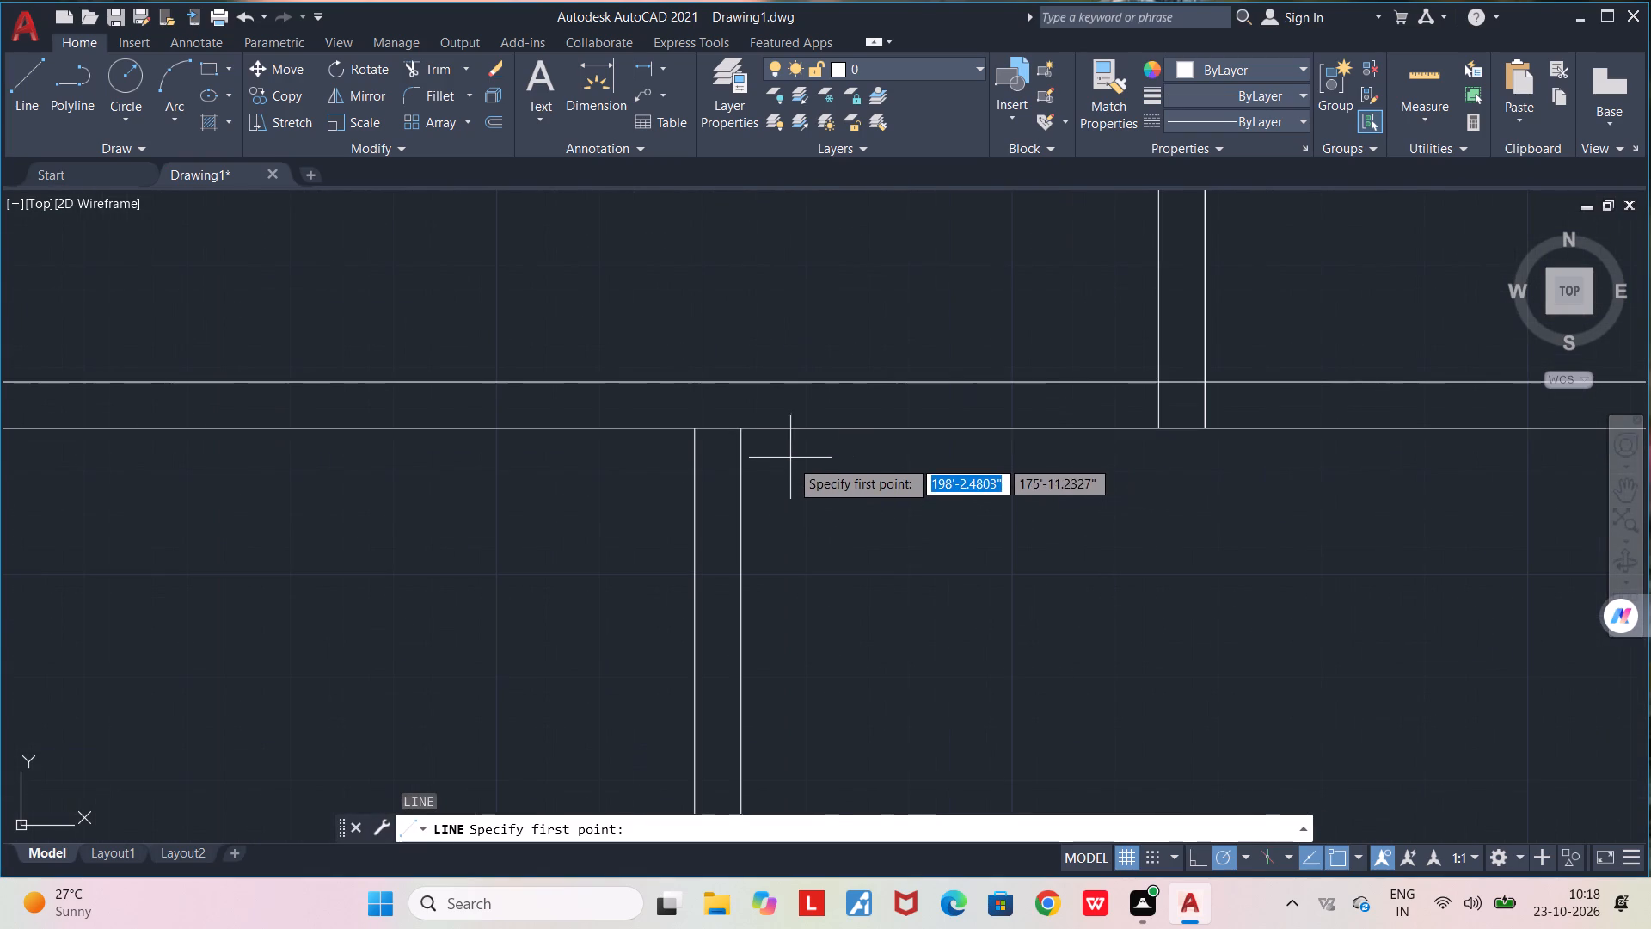
{"action": "middle_click_drag", "start_coordinate": [792, 472], "coordinate": [802, 536]}
{"action": "scroll", "coordinate": [802, 536], "scroll_direction": "down", "scroll_amount": 1}
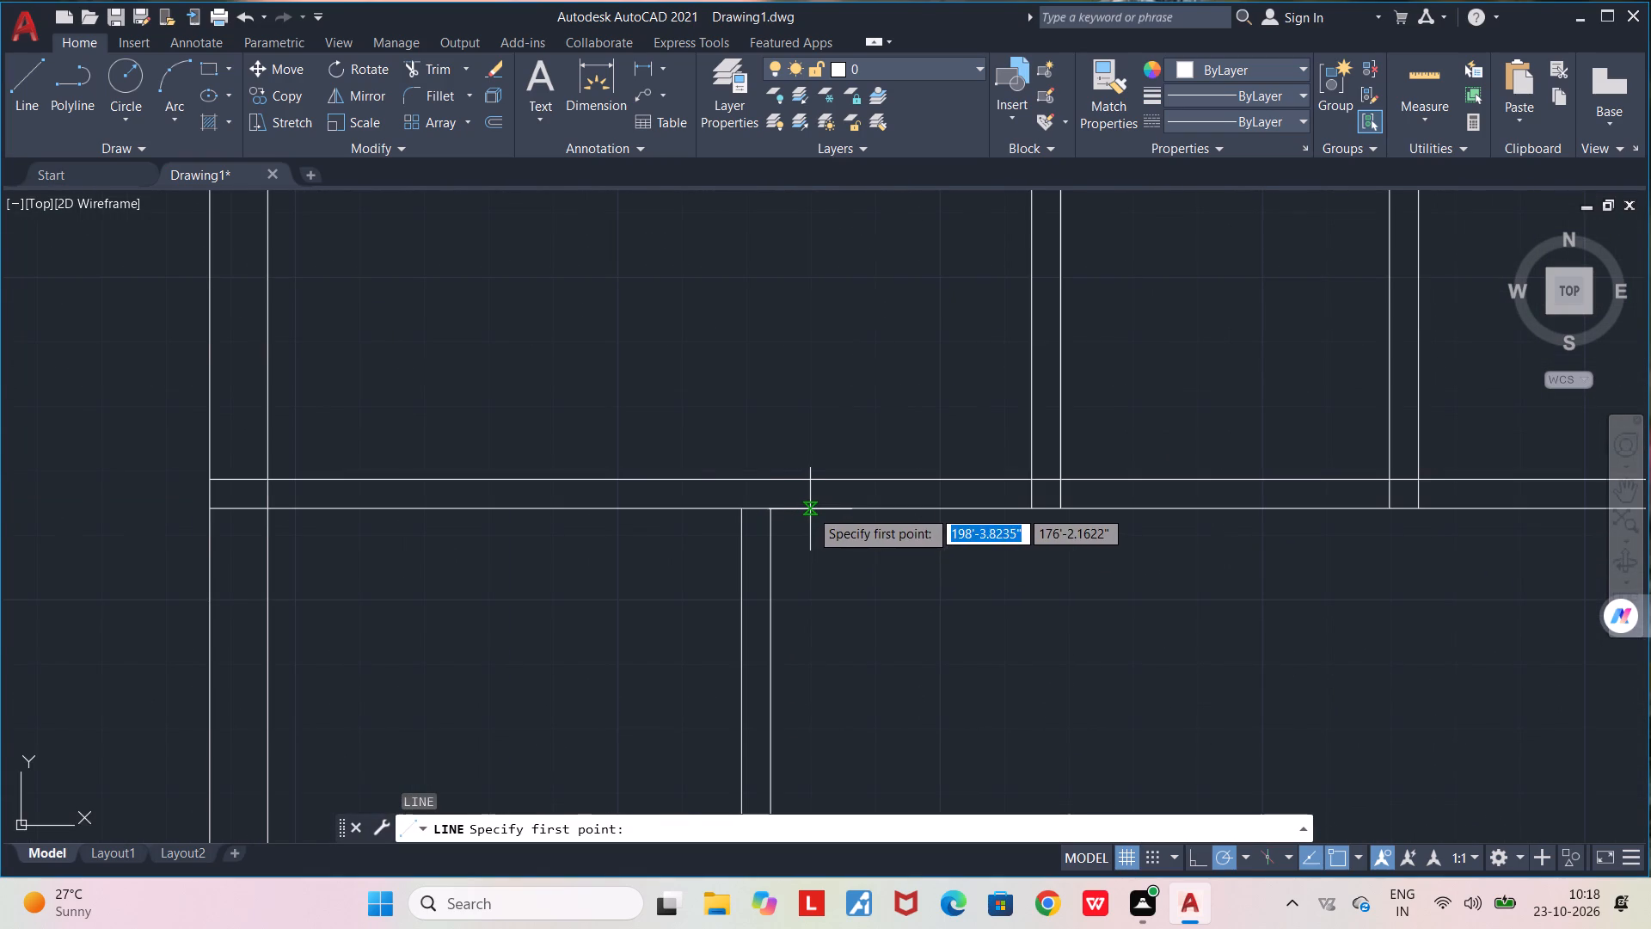
{"action": "left_click", "coordinate": [810, 509]}
{"action": "left_click", "coordinate": [807, 435]}
{"action": "key", "text": "space"}
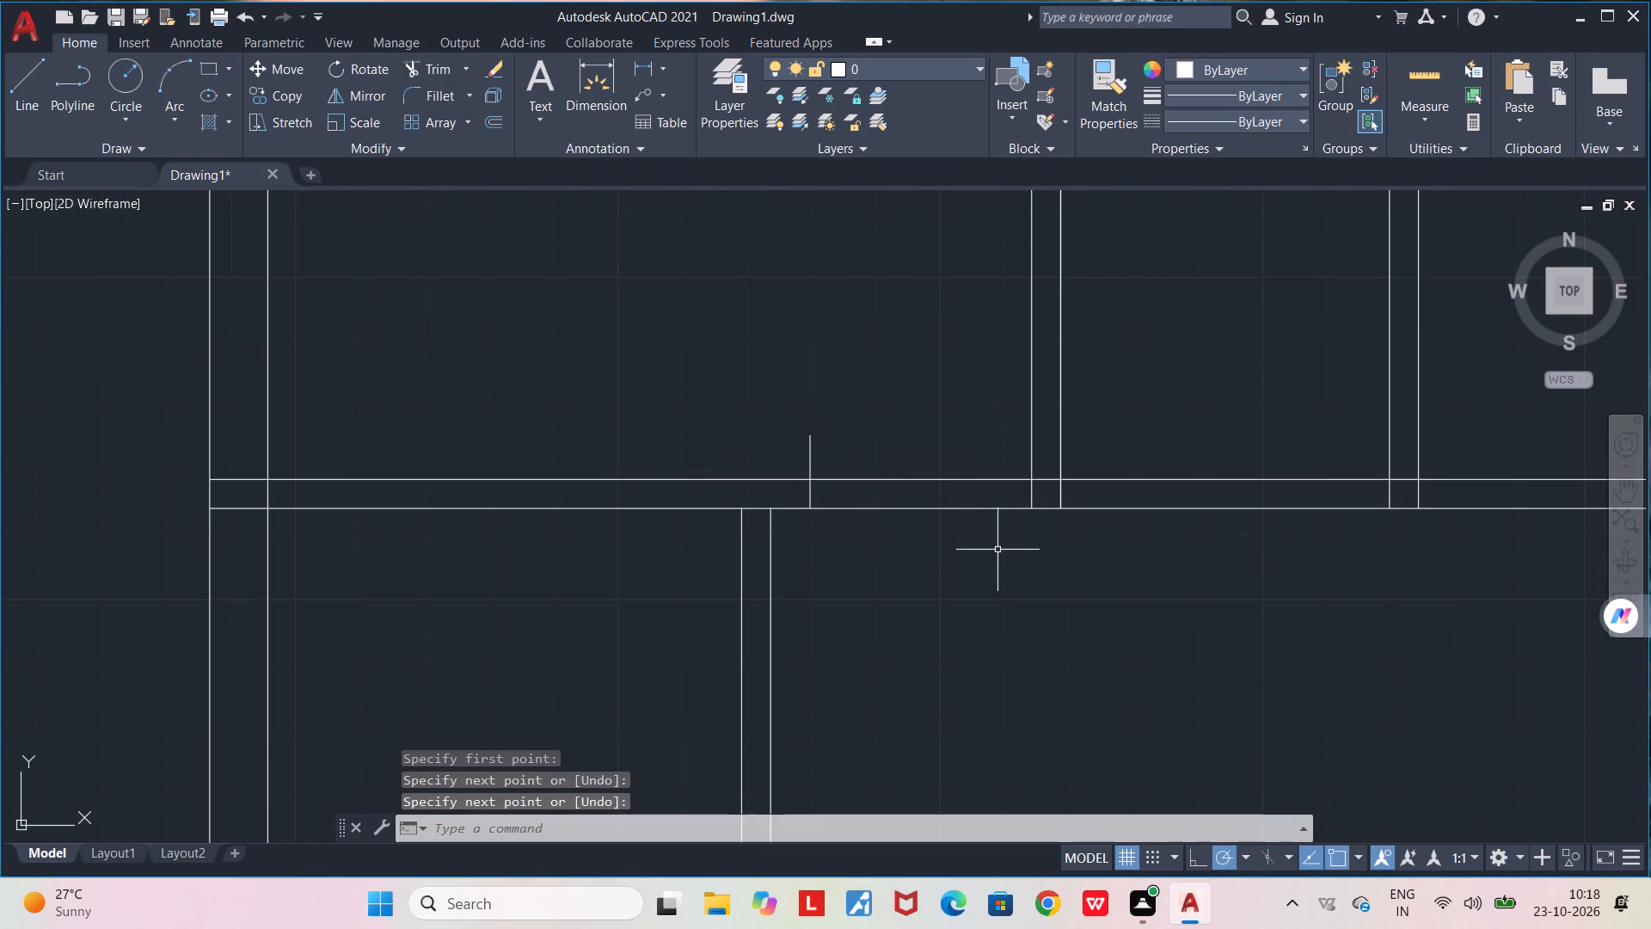
{"action": "key", "text": "l"}
{"action": "key", "text": "Return"}
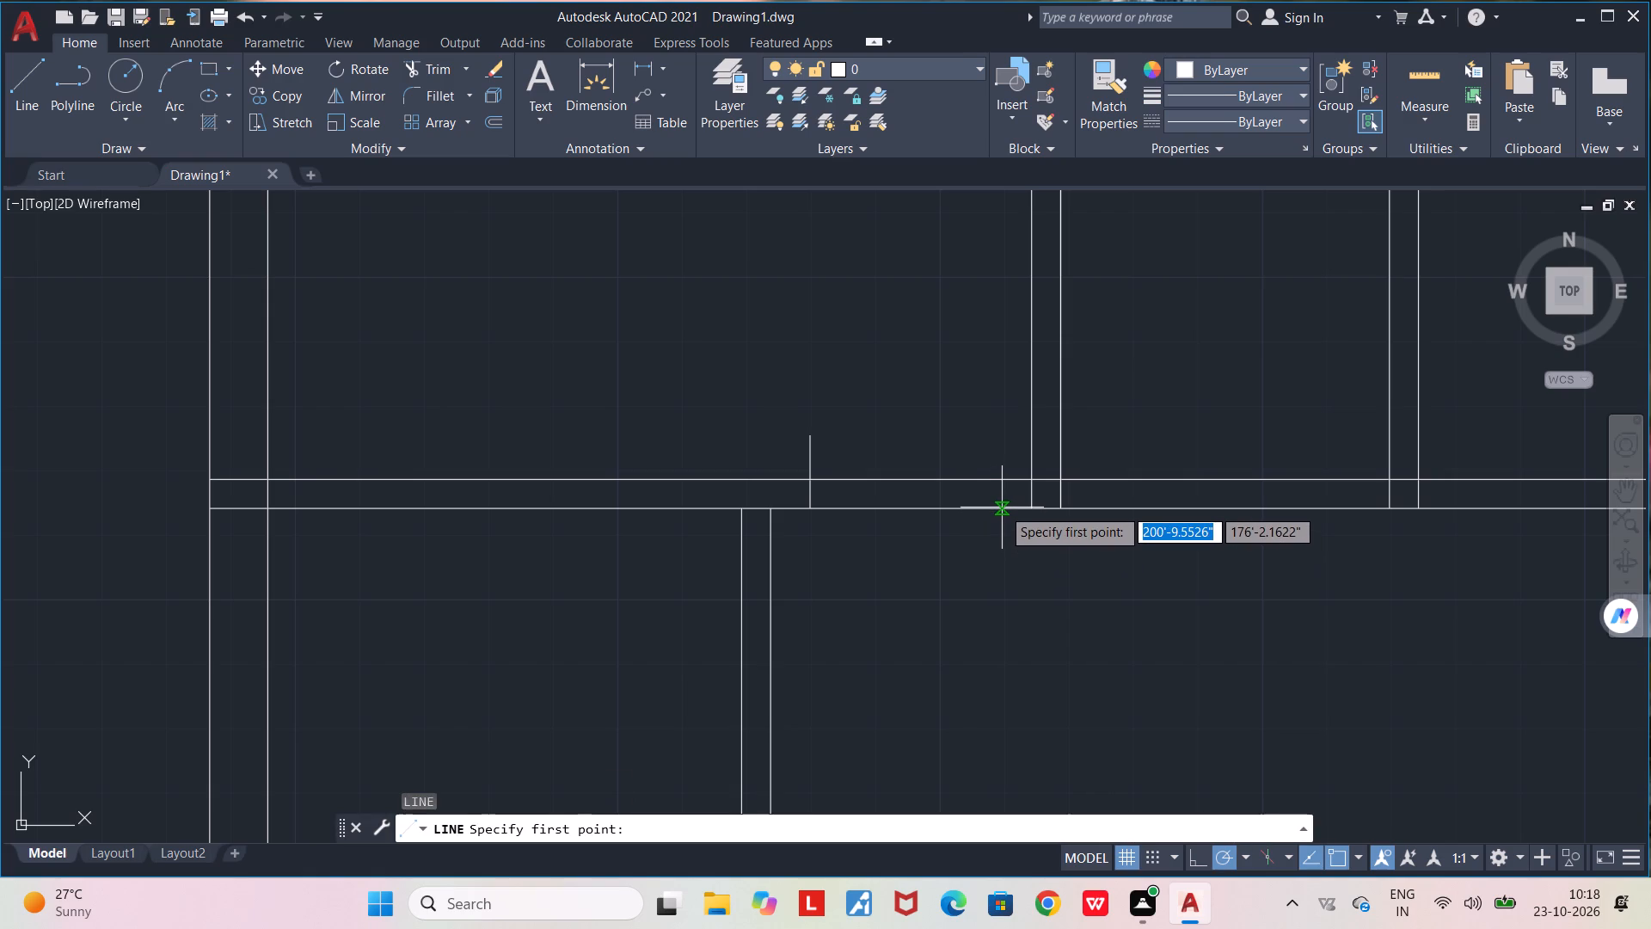
{"action": "left_click", "coordinate": [1002, 509]}
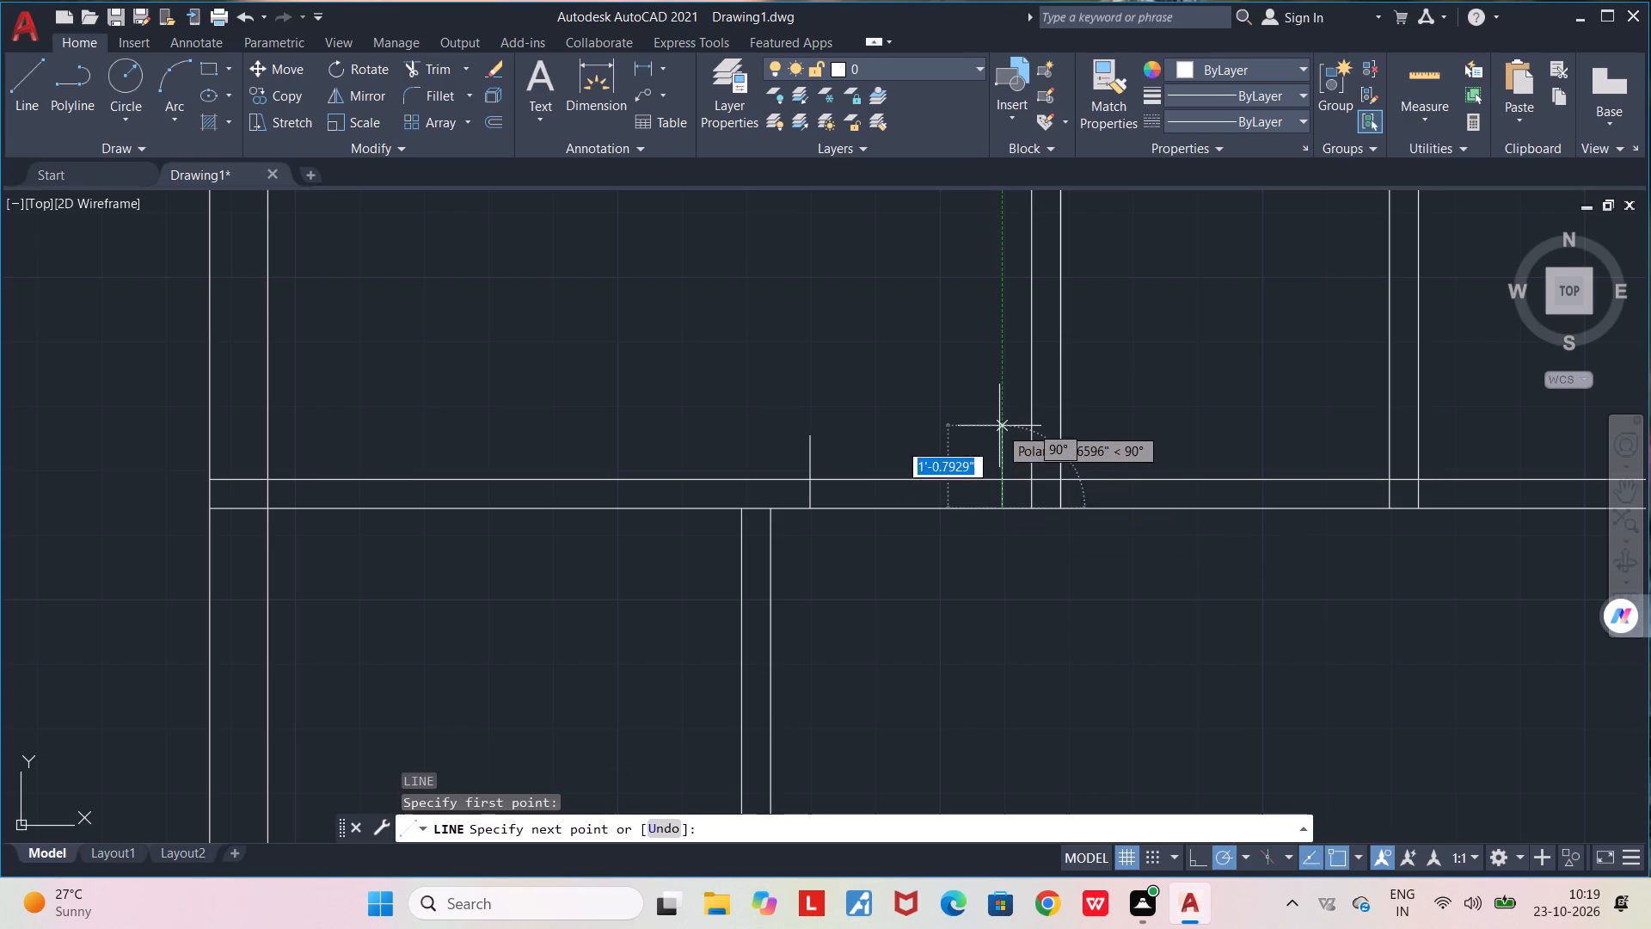
{"action": "left_click", "coordinate": [999, 426]}
{"action": "key", "text": "space"}
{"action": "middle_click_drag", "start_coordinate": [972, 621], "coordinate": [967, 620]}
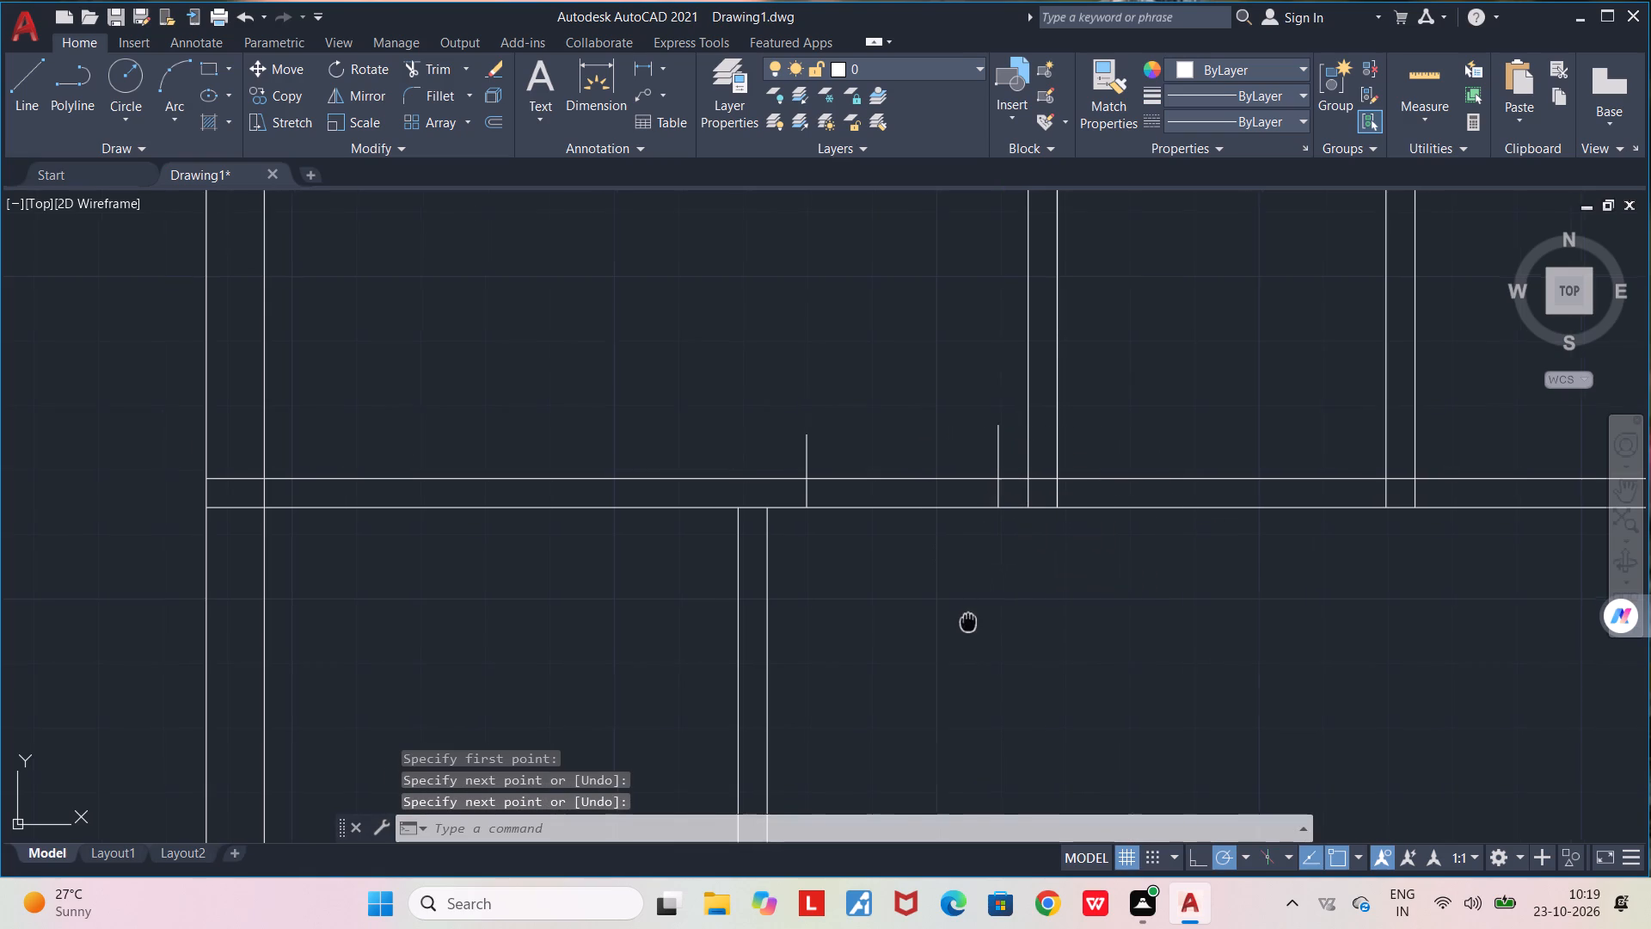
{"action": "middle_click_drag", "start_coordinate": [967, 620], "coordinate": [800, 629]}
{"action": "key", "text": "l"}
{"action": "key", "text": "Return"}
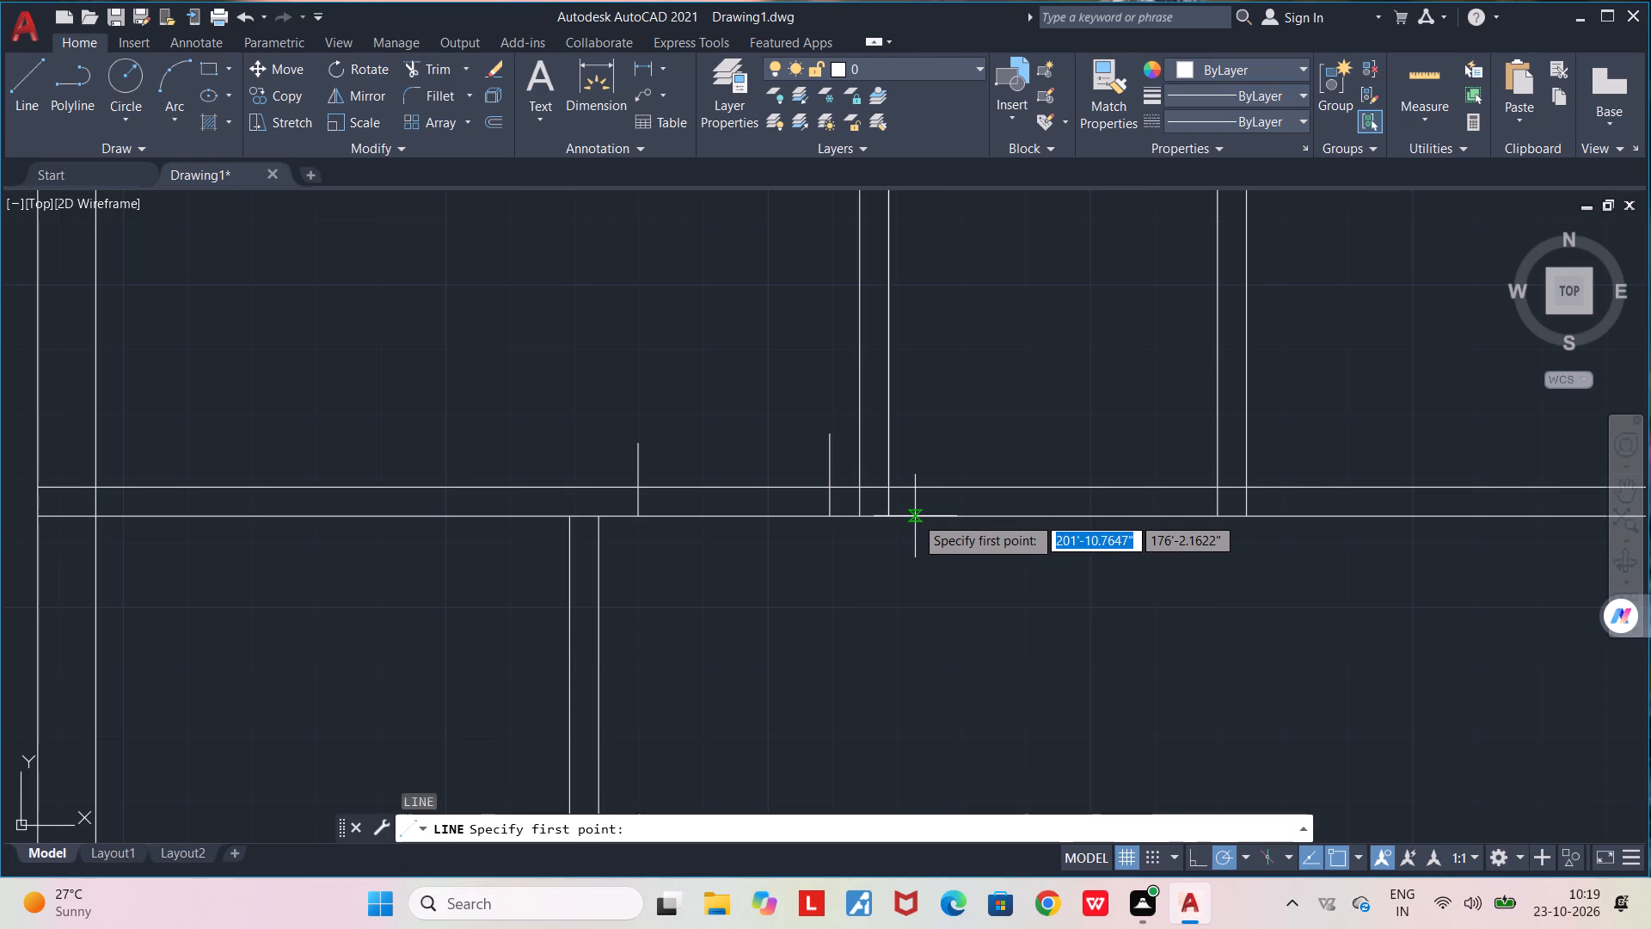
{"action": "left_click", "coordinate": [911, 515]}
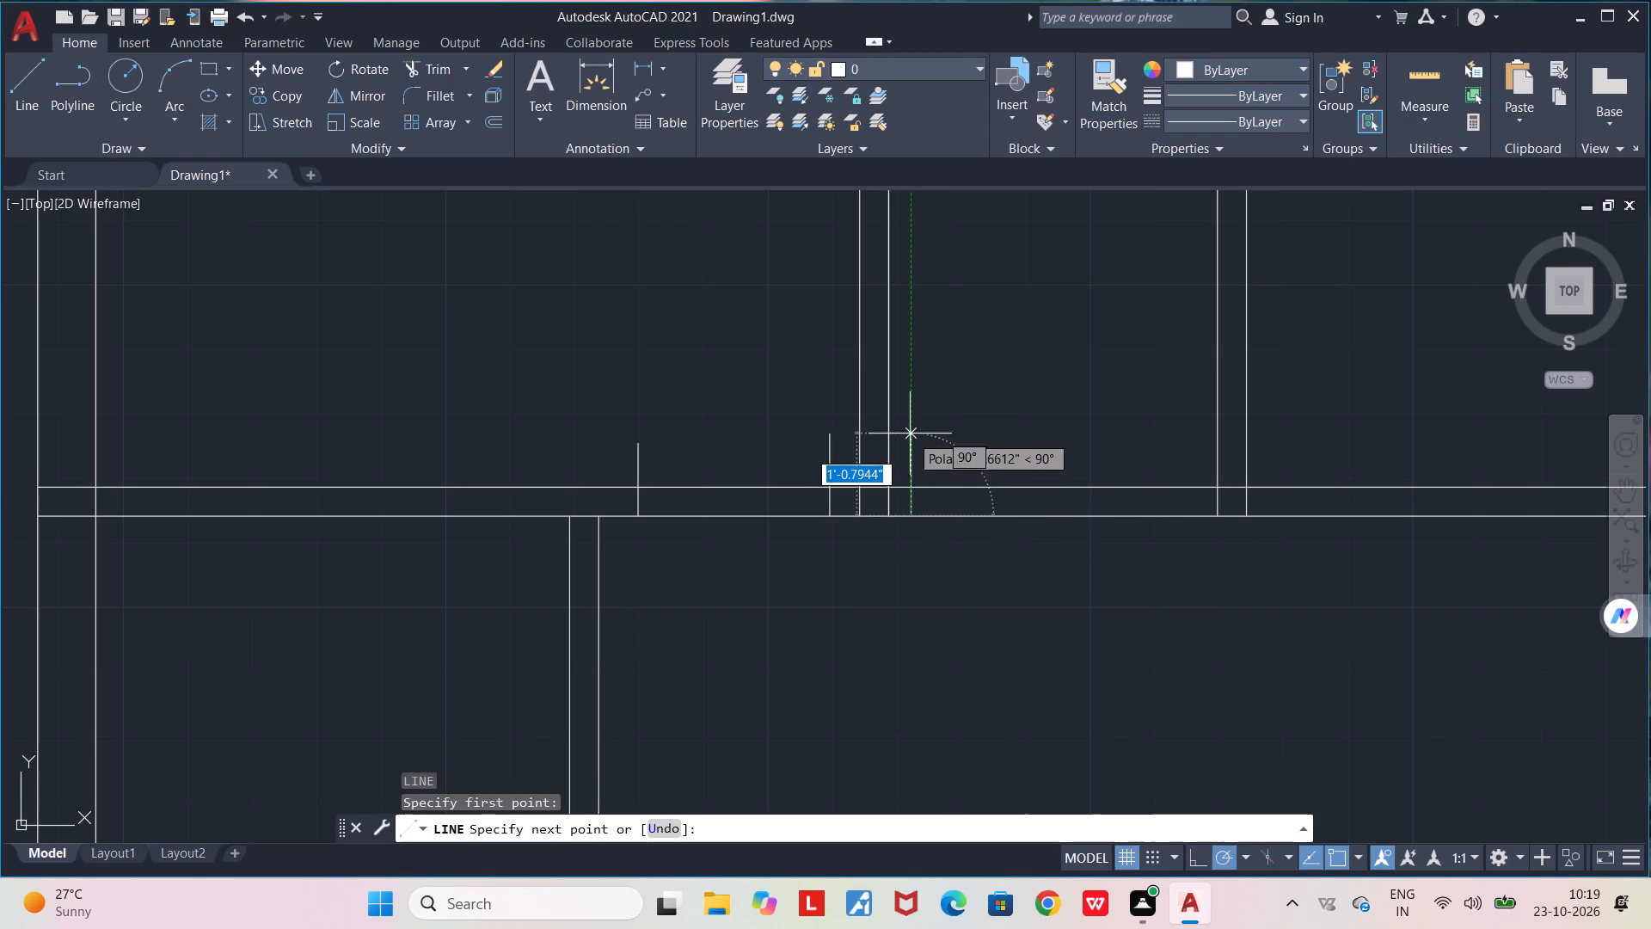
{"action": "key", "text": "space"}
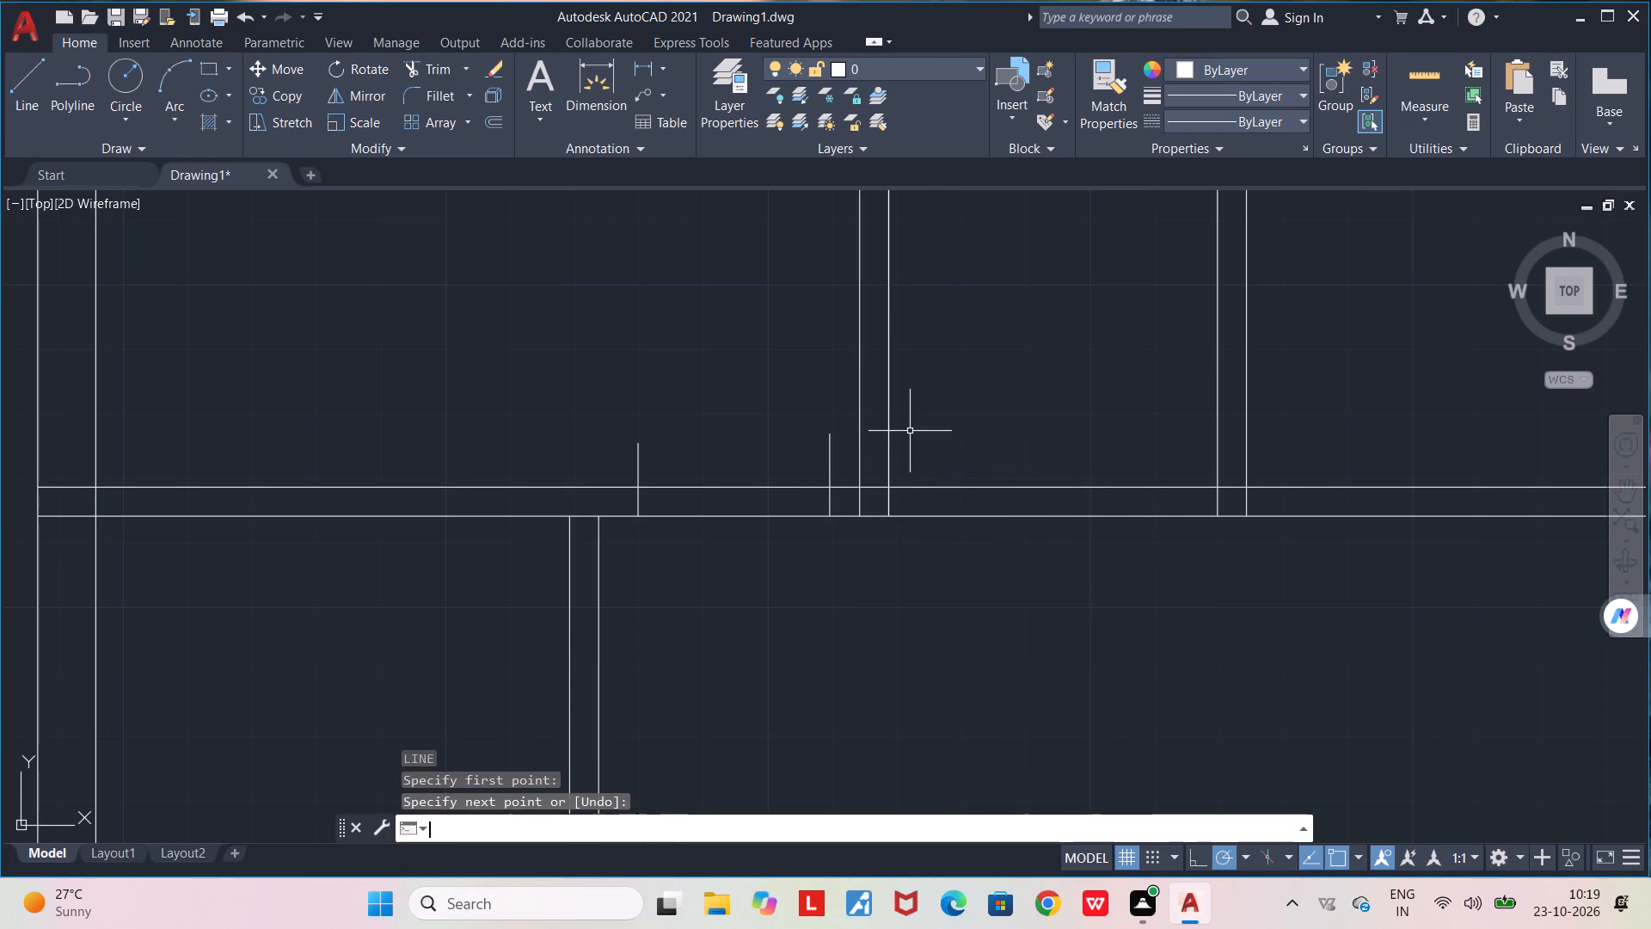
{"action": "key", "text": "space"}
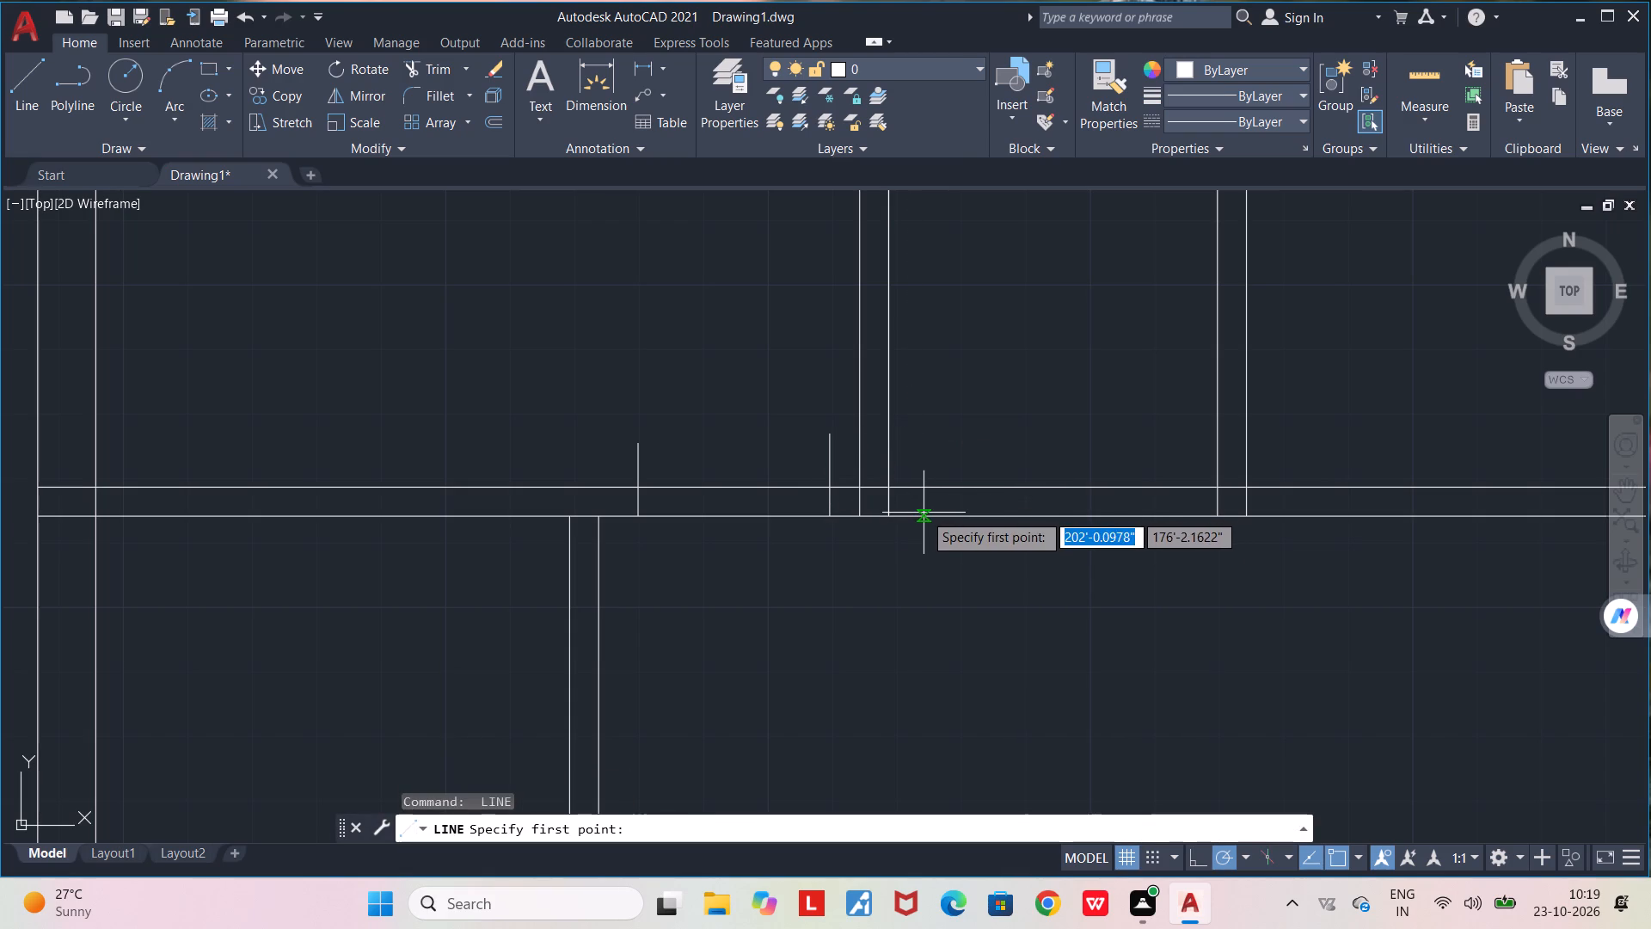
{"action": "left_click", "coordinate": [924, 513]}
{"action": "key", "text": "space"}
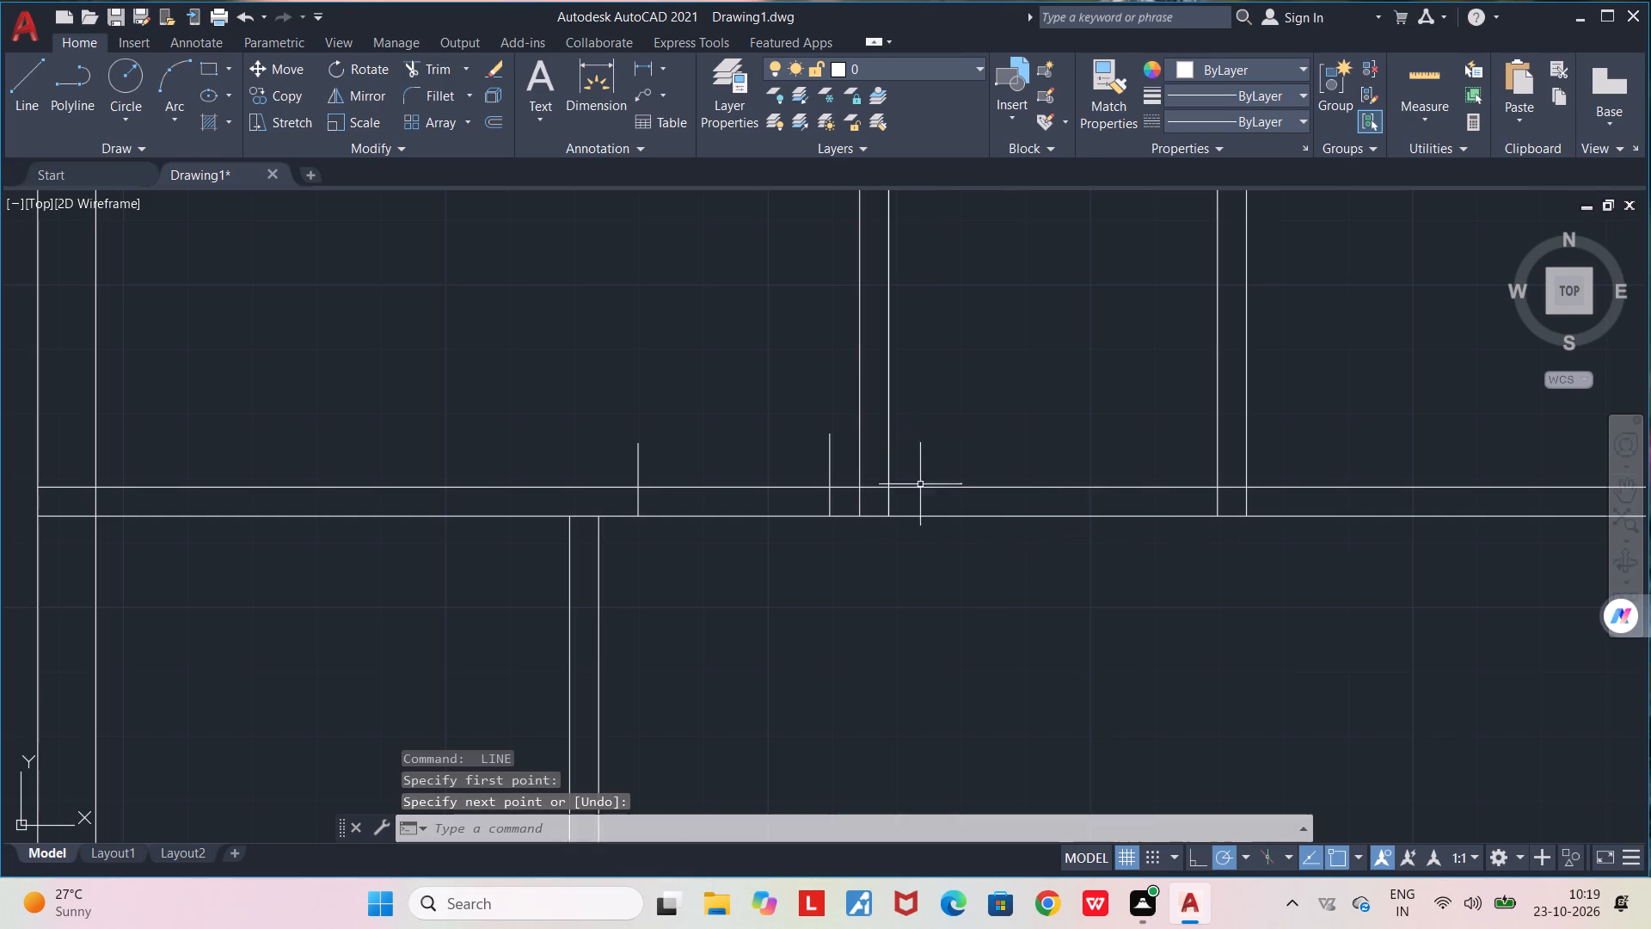
Draw two vertical lines about 1' long up across the upper horizontal partition, one just east of the western upper partition and one at the horizontal line's midpoint.
{"action": "key", "text": "space"}
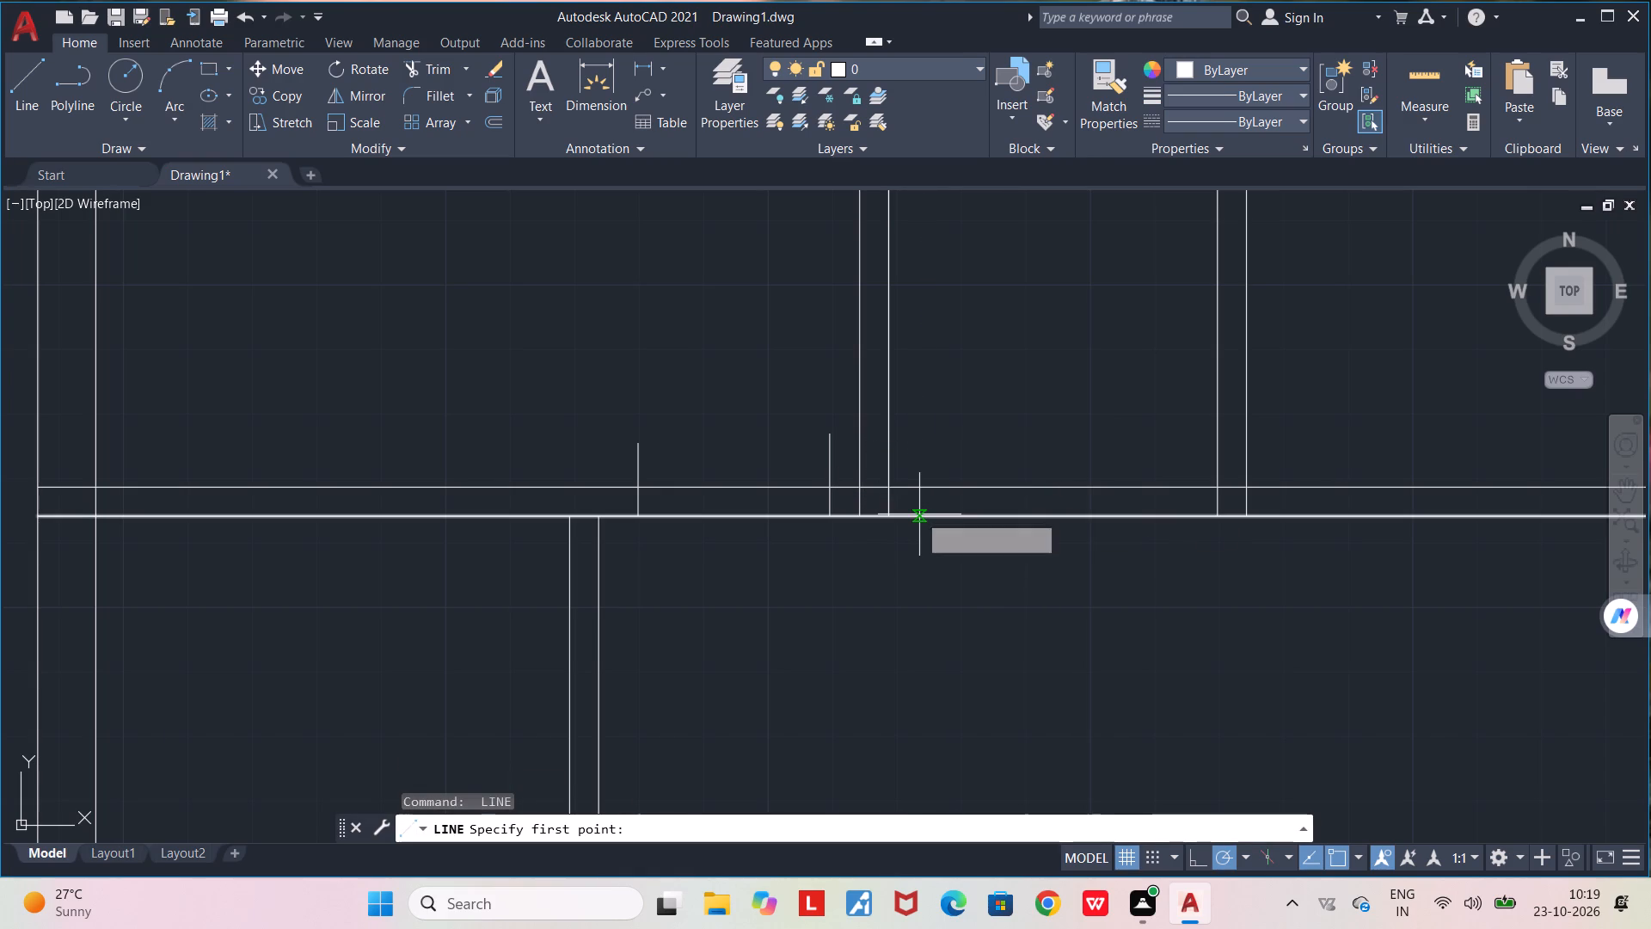
{"action": "left_click", "coordinate": [918, 514]}
{"action": "left_click", "coordinate": [918, 433]}
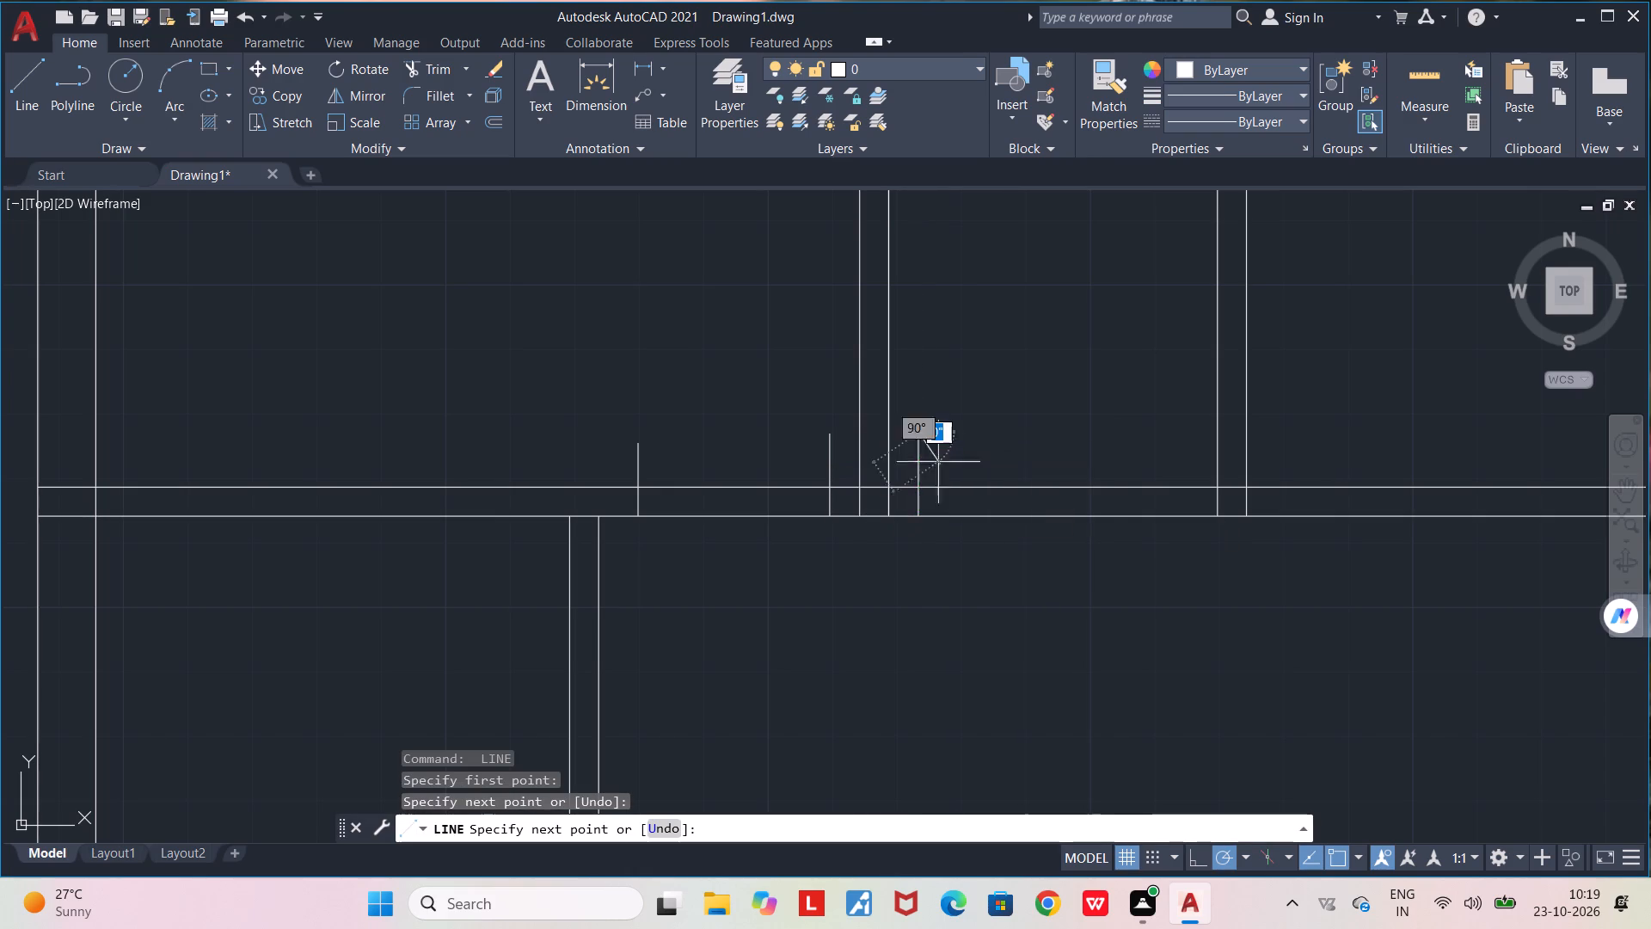
{"action": "key", "text": "space"}
{"action": "key", "text": "space"}
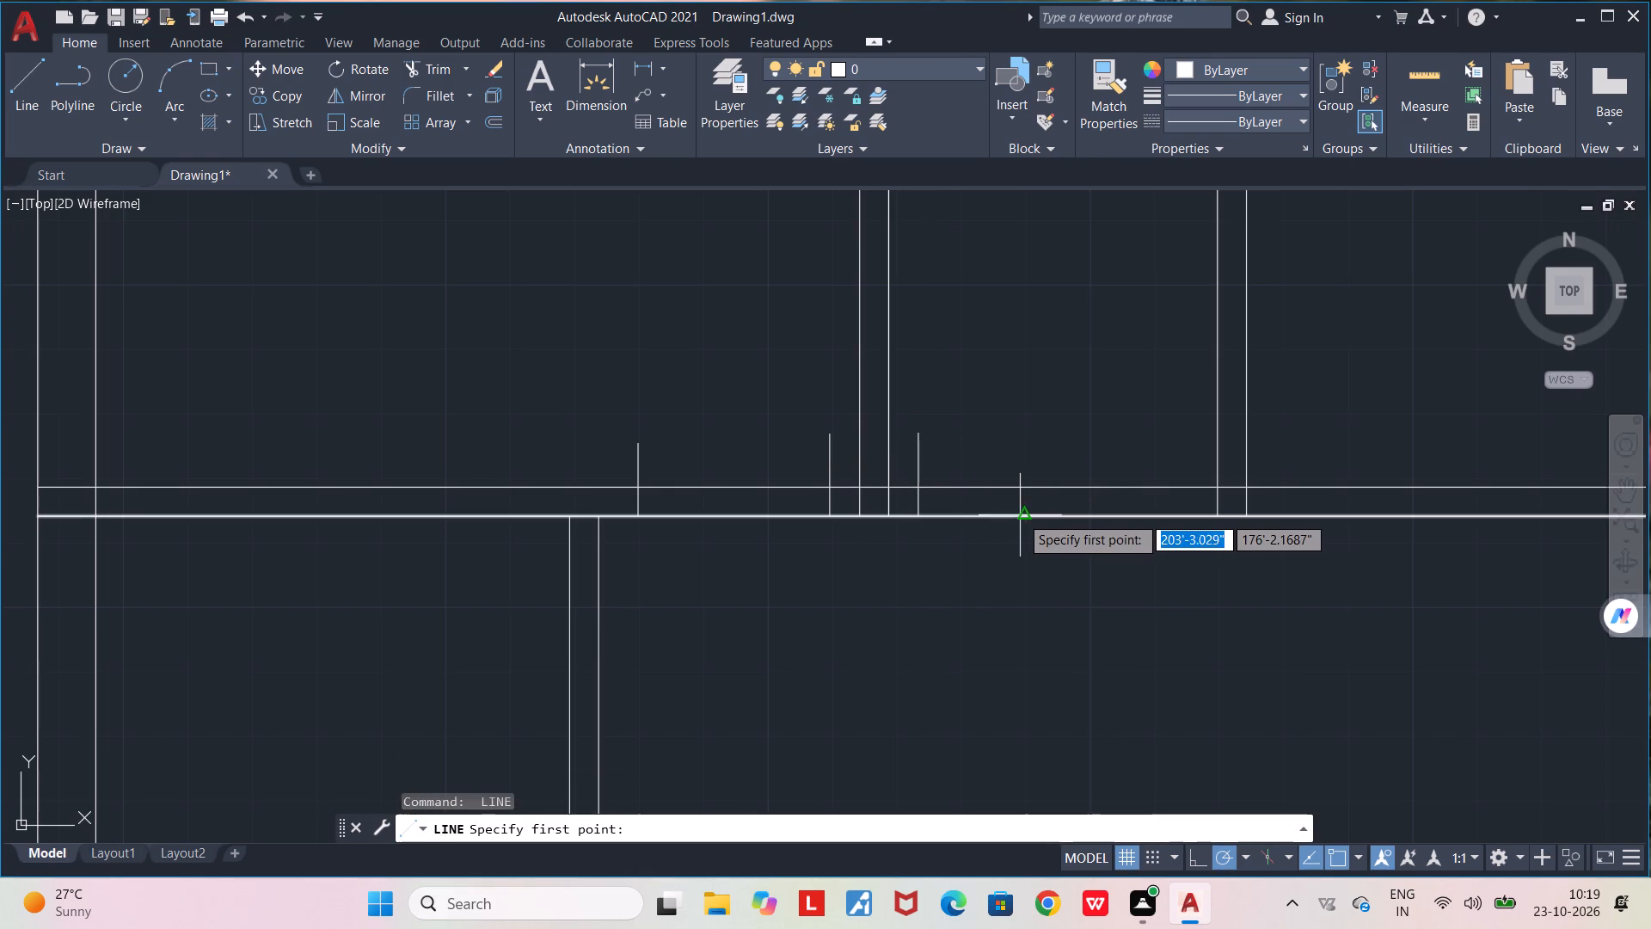
{"action": "left_click", "coordinate": [1020, 515]}
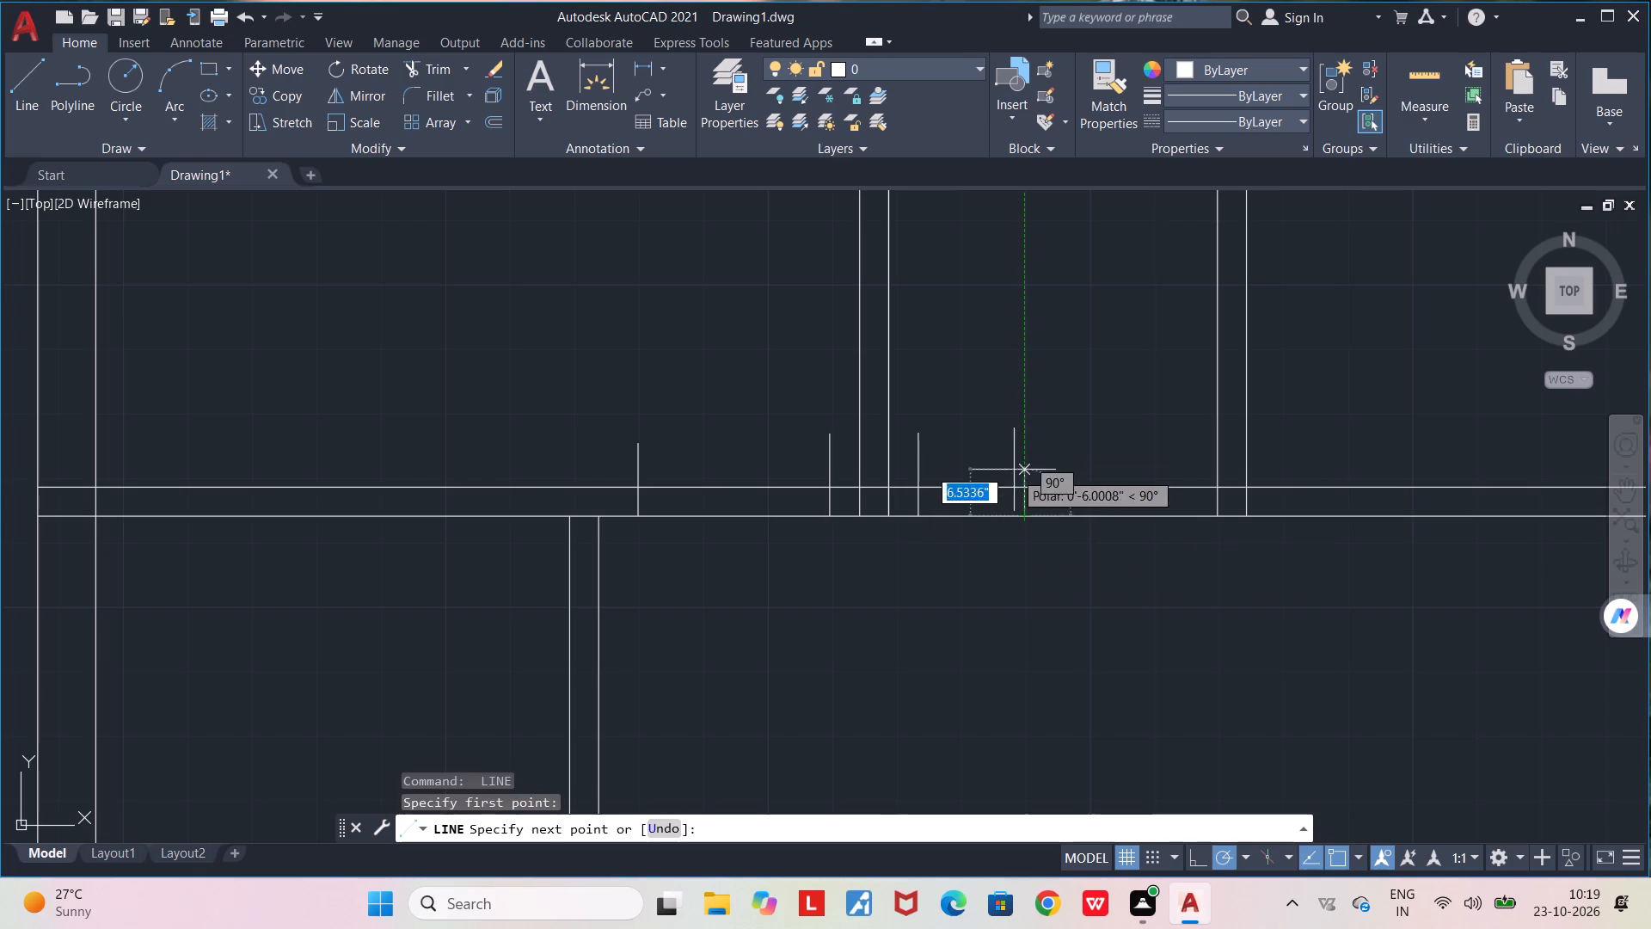
{"action": "left_click", "coordinate": [1014, 432]}
{"action": "key", "text": "space"}
{"action": "middle_click_drag", "start_coordinate": [968, 587], "coordinate": [973, 561]}
{"action": "scroll", "coordinate": [973, 561], "scroll_direction": "down", "scroll_amount": 1}
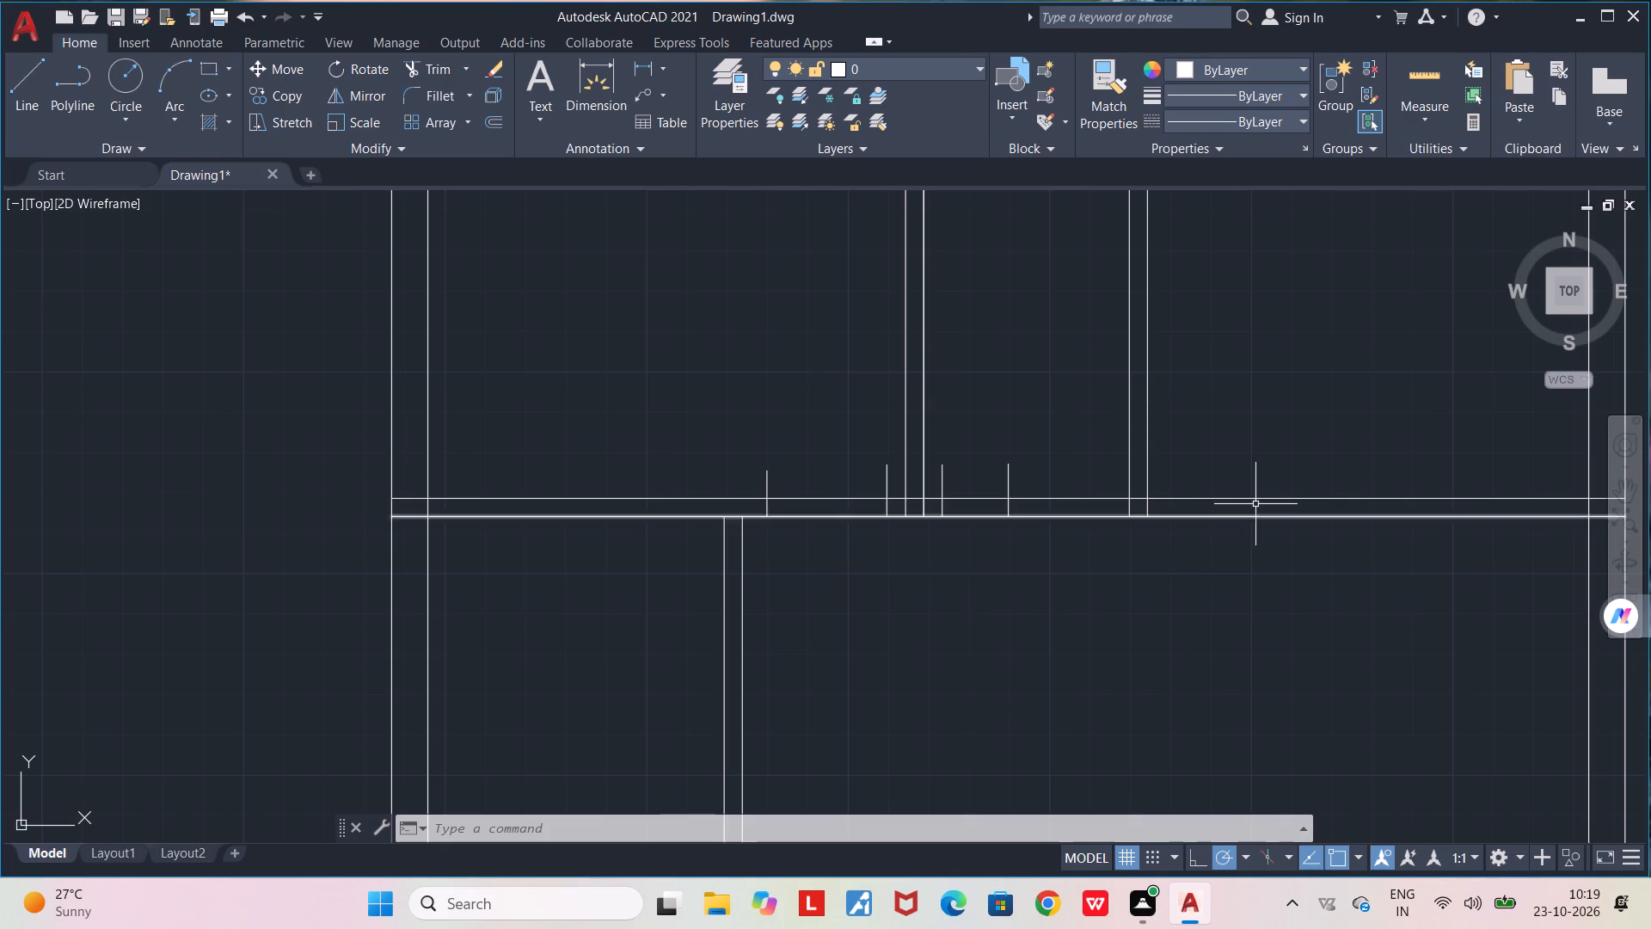
Draw two vertical lines about 2'-4" apart up across the upper horizontal partition, east of the eastern upper partition.
{"action": "middle_click_drag", "start_coordinate": [1245, 431], "coordinate": [967, 512]}
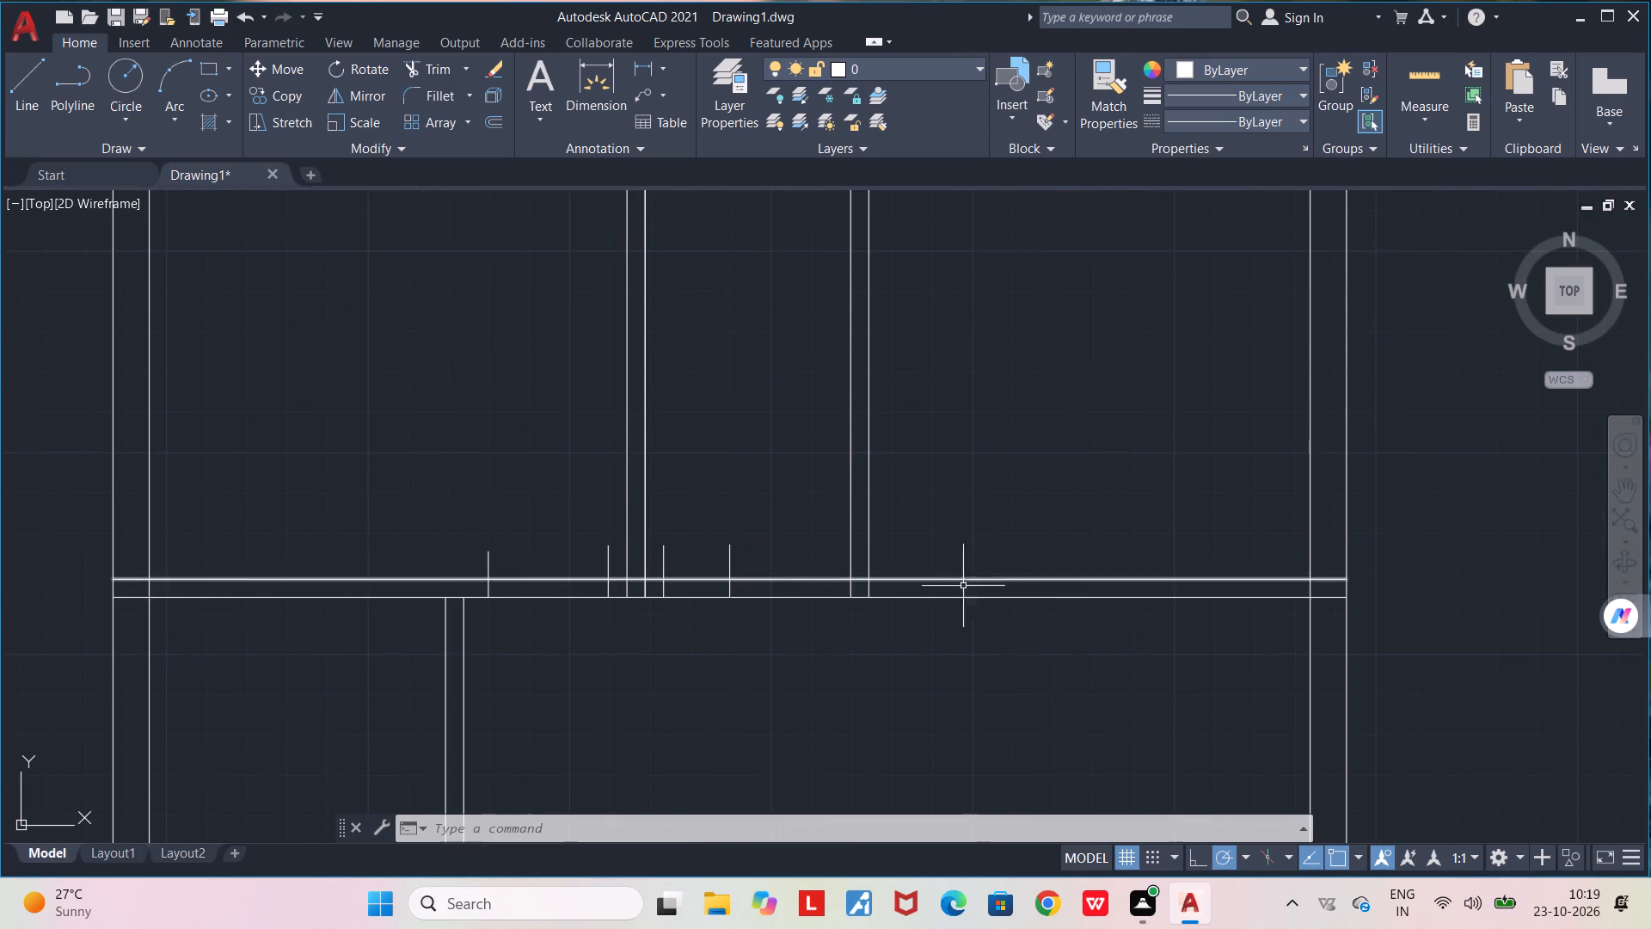
{"action": "scroll", "coordinate": [887, 603], "scroll_direction": "up", "scroll_amount": 2}
{"action": "key", "text": "l"}
{"action": "key", "text": "Return"}
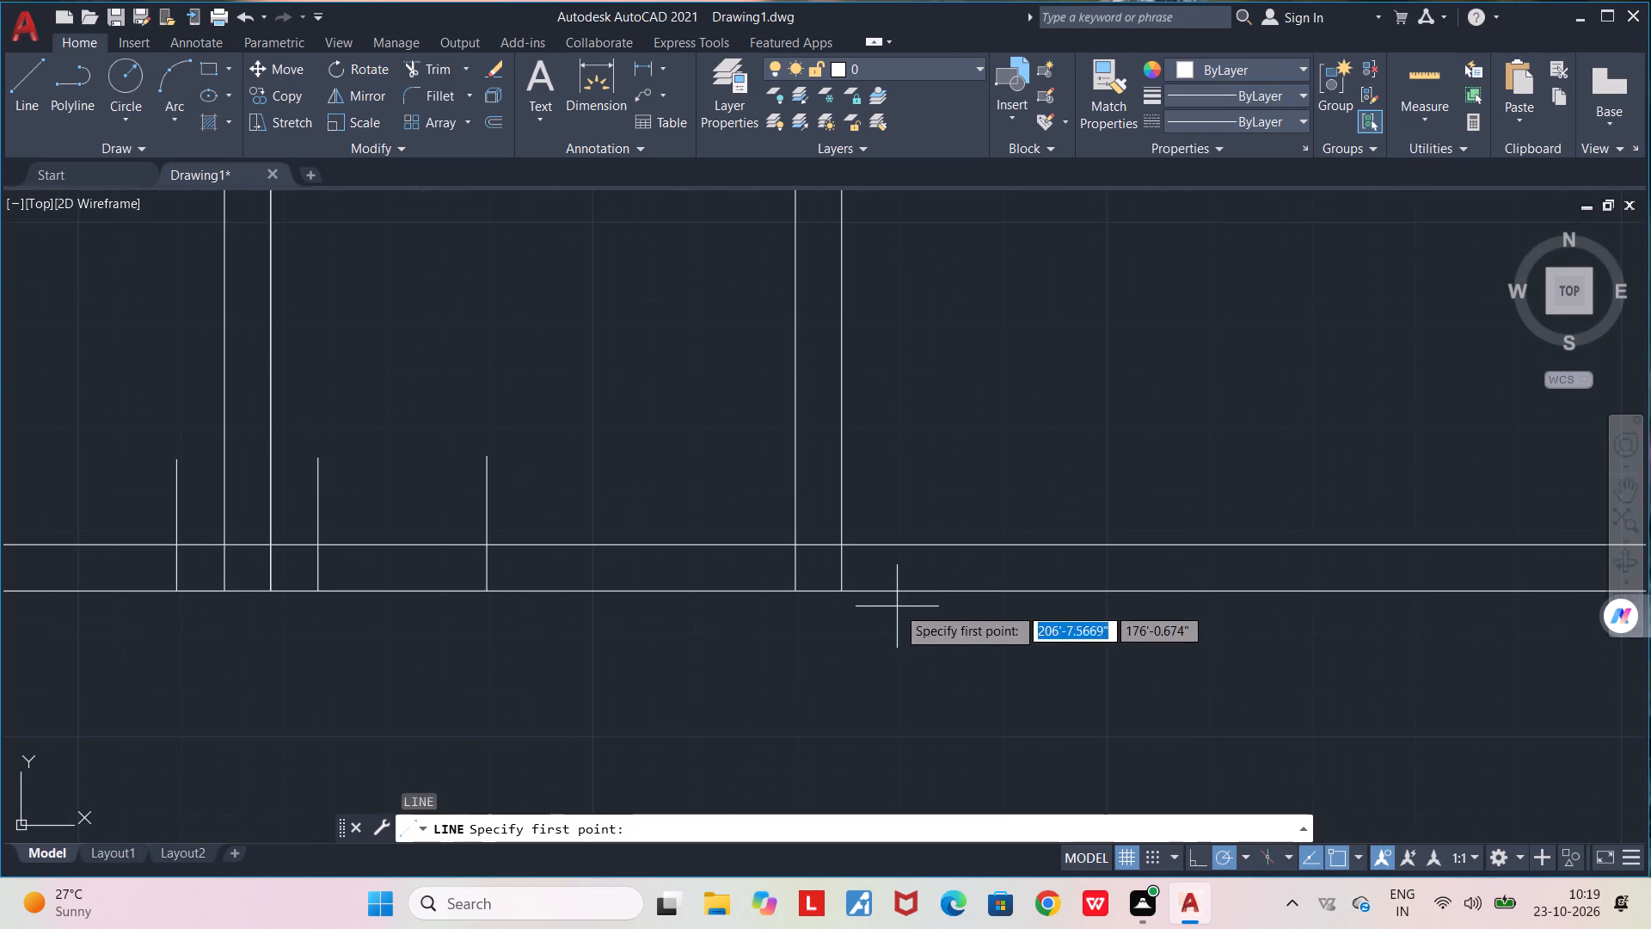
{"action": "scroll", "coordinate": [880, 581], "scroll_direction": "up", "scroll_amount": 1}
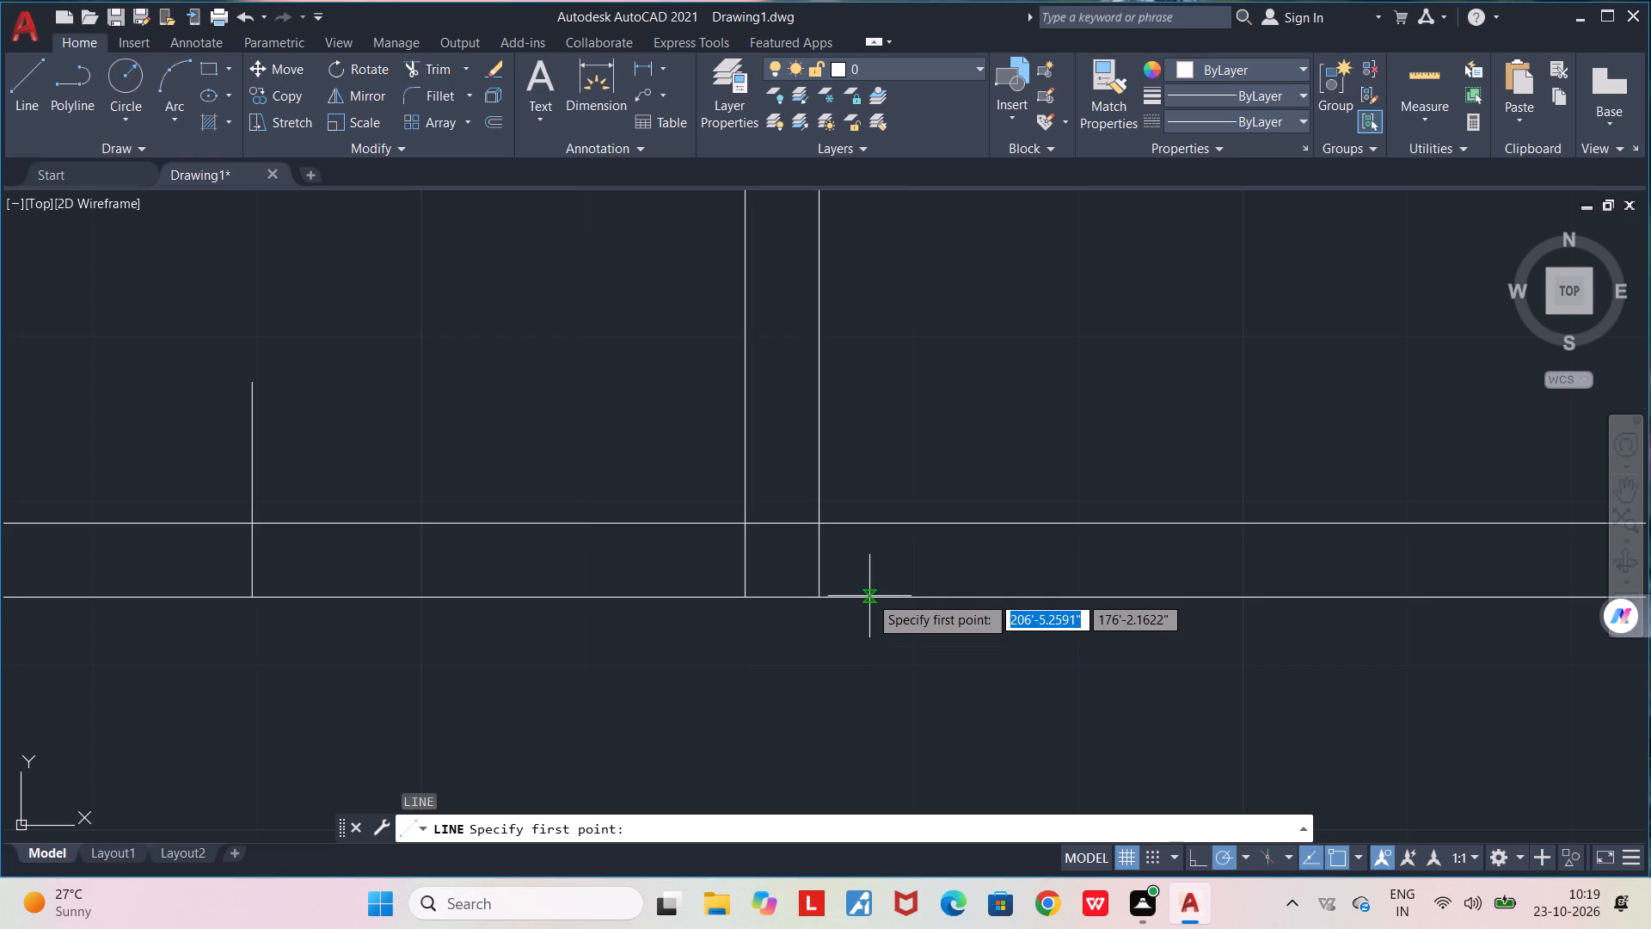
{"action": "left_click", "coordinate": [875, 599]}
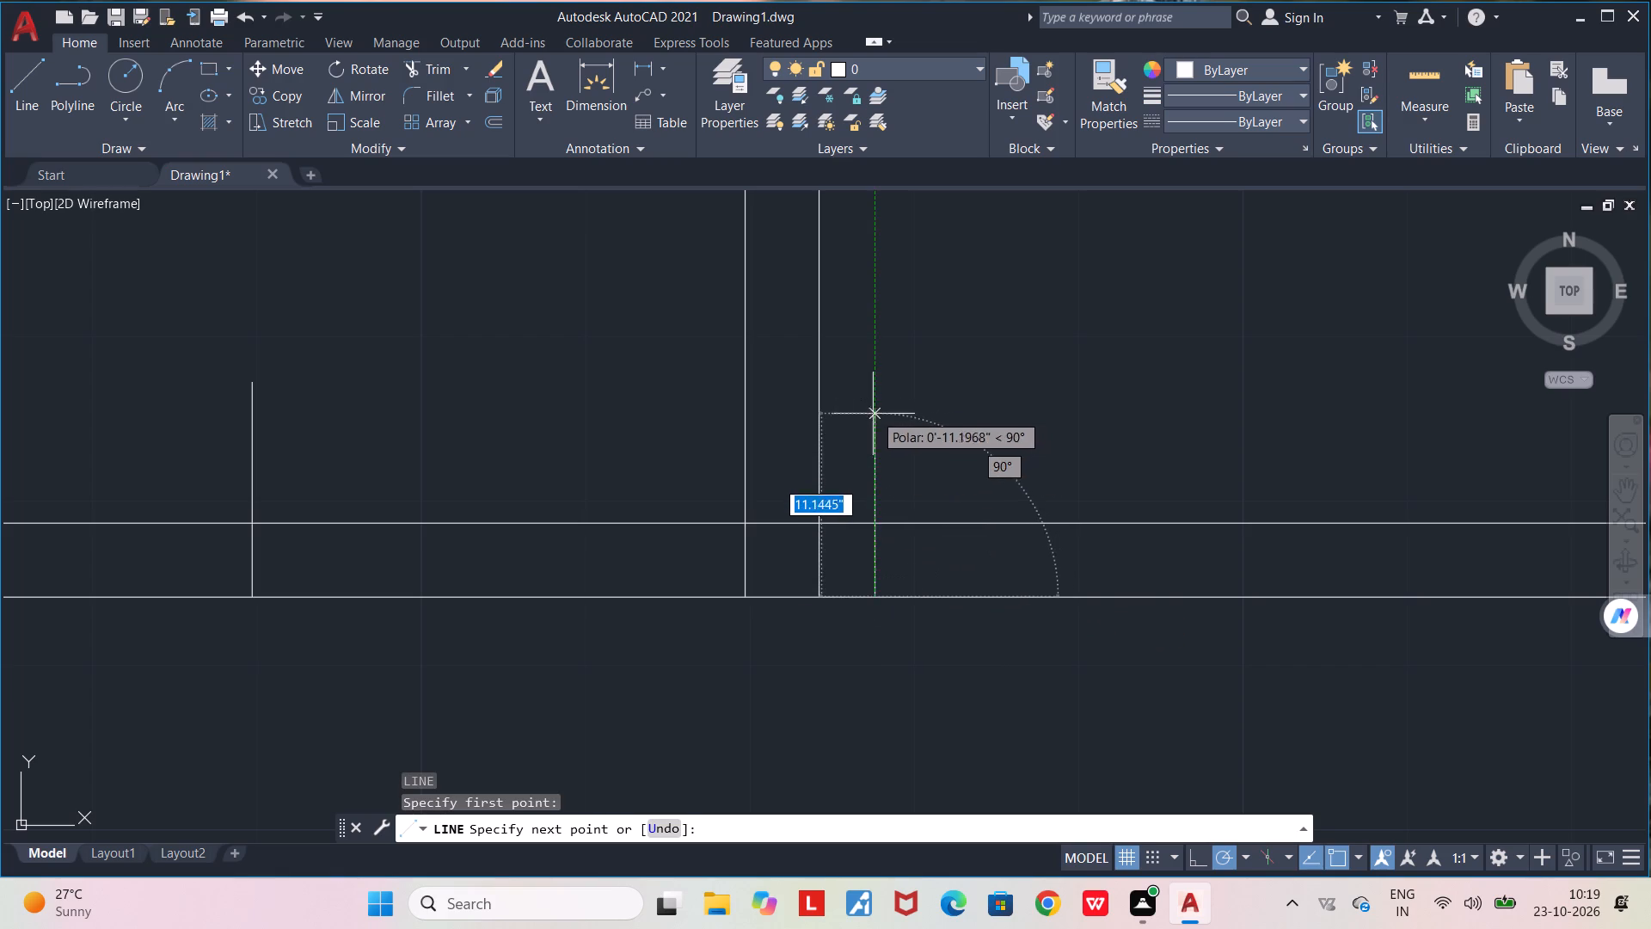
{"action": "left_click", "coordinate": [869, 416]}
{"action": "key", "text": "space"}
{"action": "middle_click_drag", "start_coordinate": [999, 624], "coordinate": [915, 622]}
{"action": "scroll", "coordinate": [915, 622], "scroll_direction": "down", "scroll_amount": 2}
{"action": "key", "text": "l"}
{"action": "key", "text": "Return"}
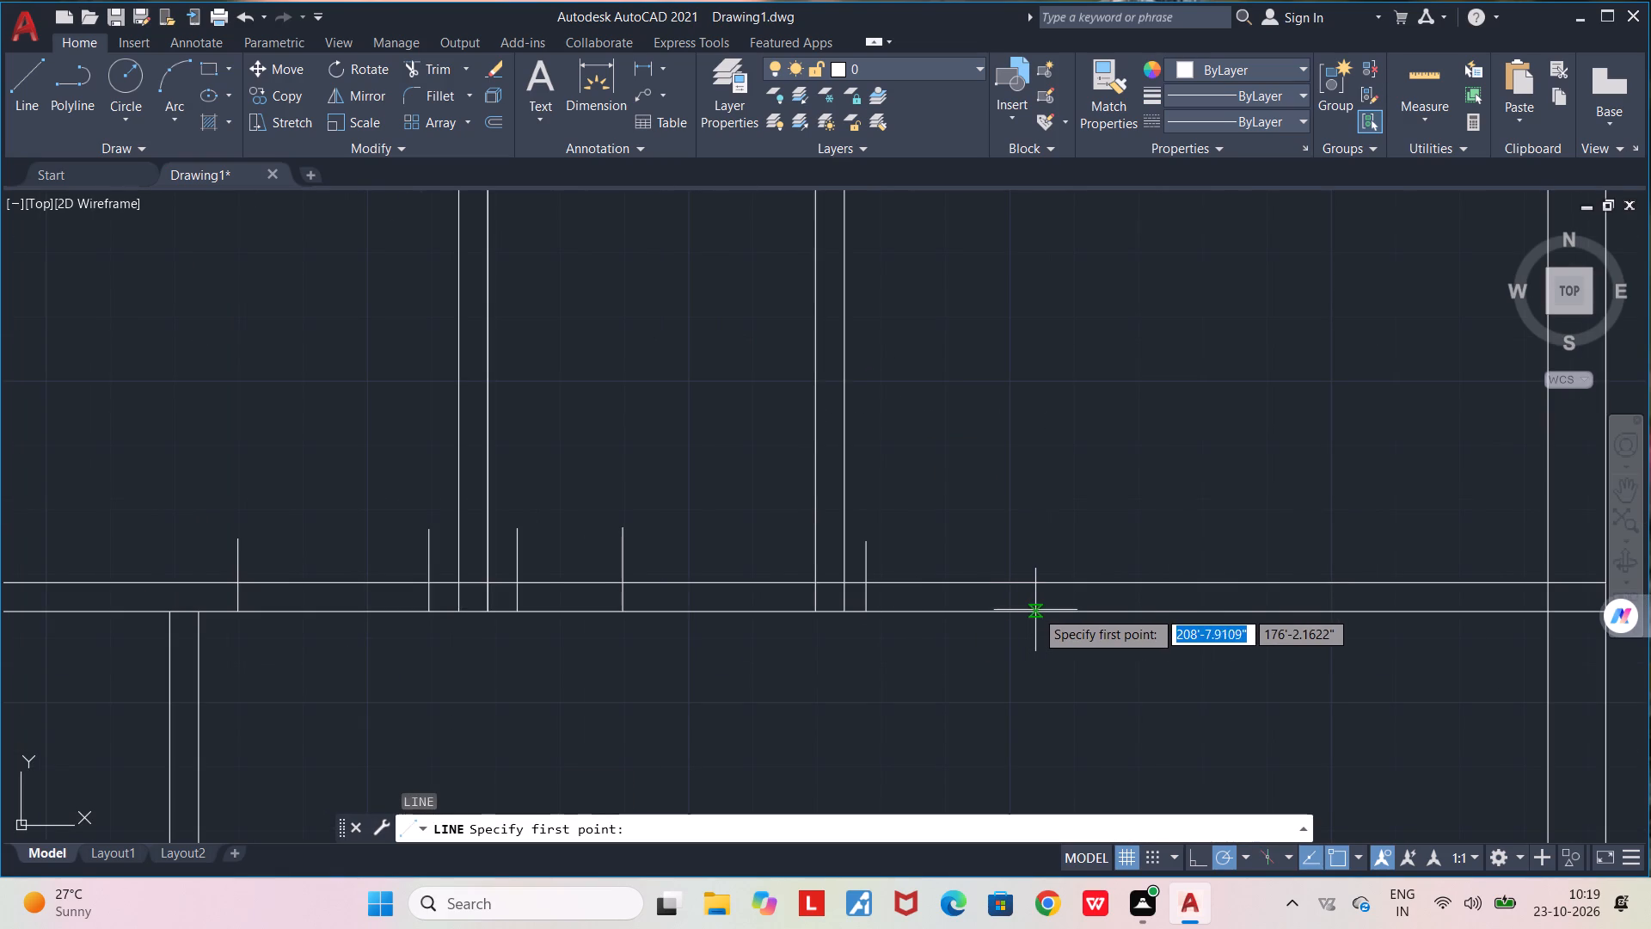
{"action": "left_click", "coordinate": [1045, 611]}
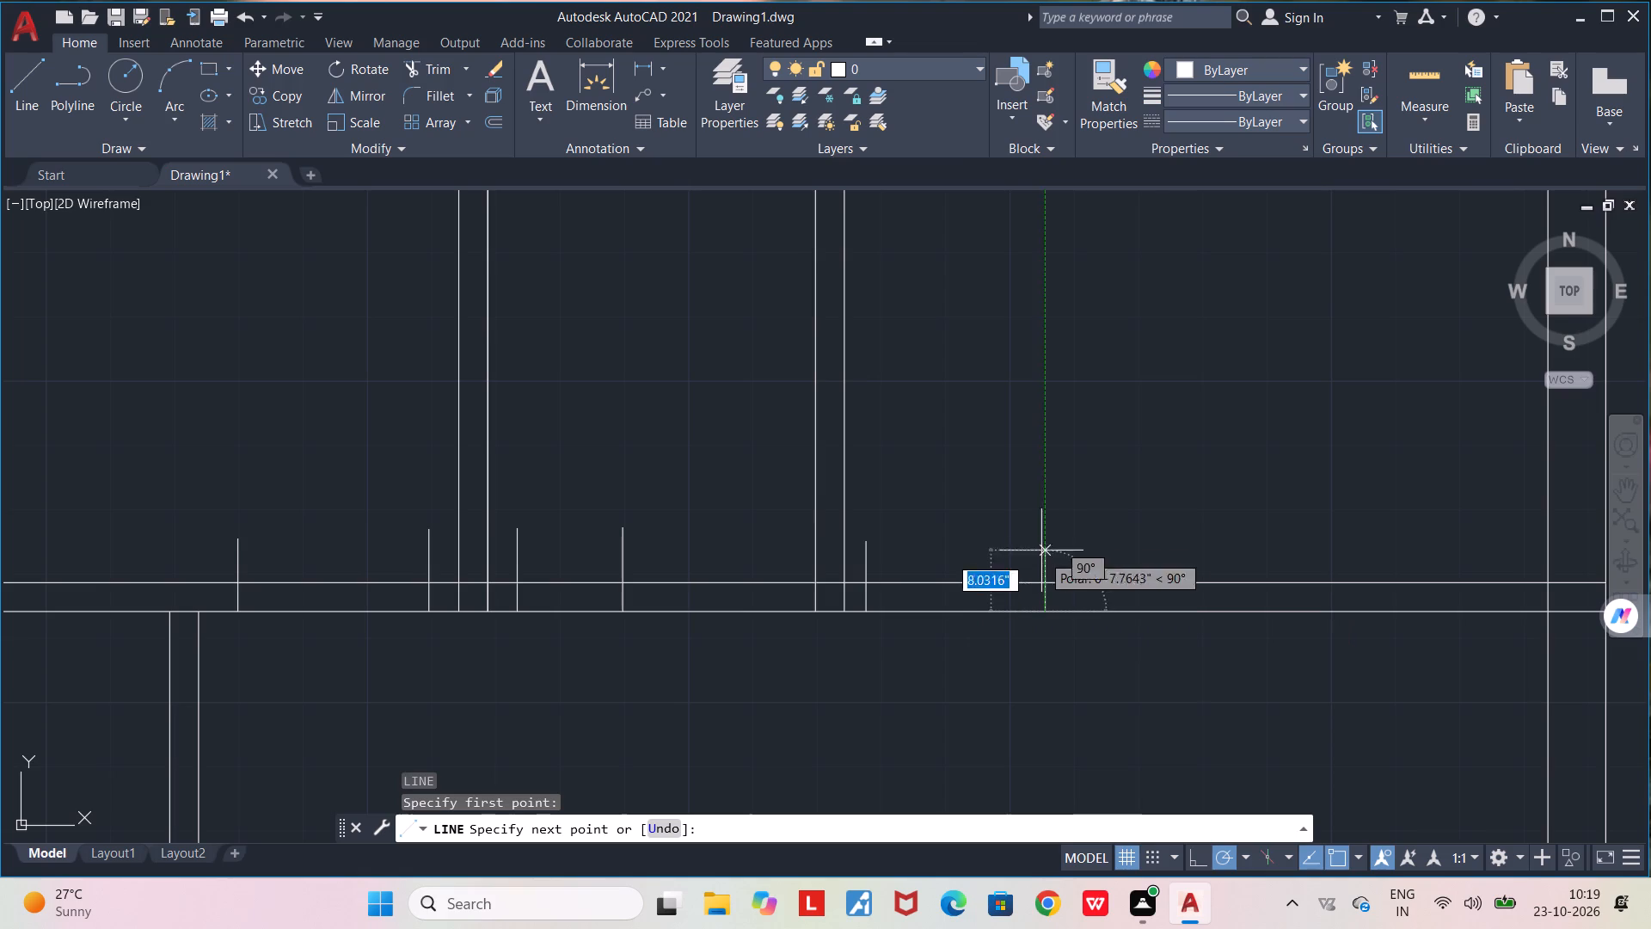
{"action": "left_click", "coordinate": [1042, 507]}
{"action": "key", "text": "space"}
Trim out the eastern door opening in the upper horizontal partition, its jamb overhangs, and the adjoining junction with the eastern upper partition.
{"action": "middle_click_drag", "start_coordinate": [993, 659], "coordinate": [1089, 570]}
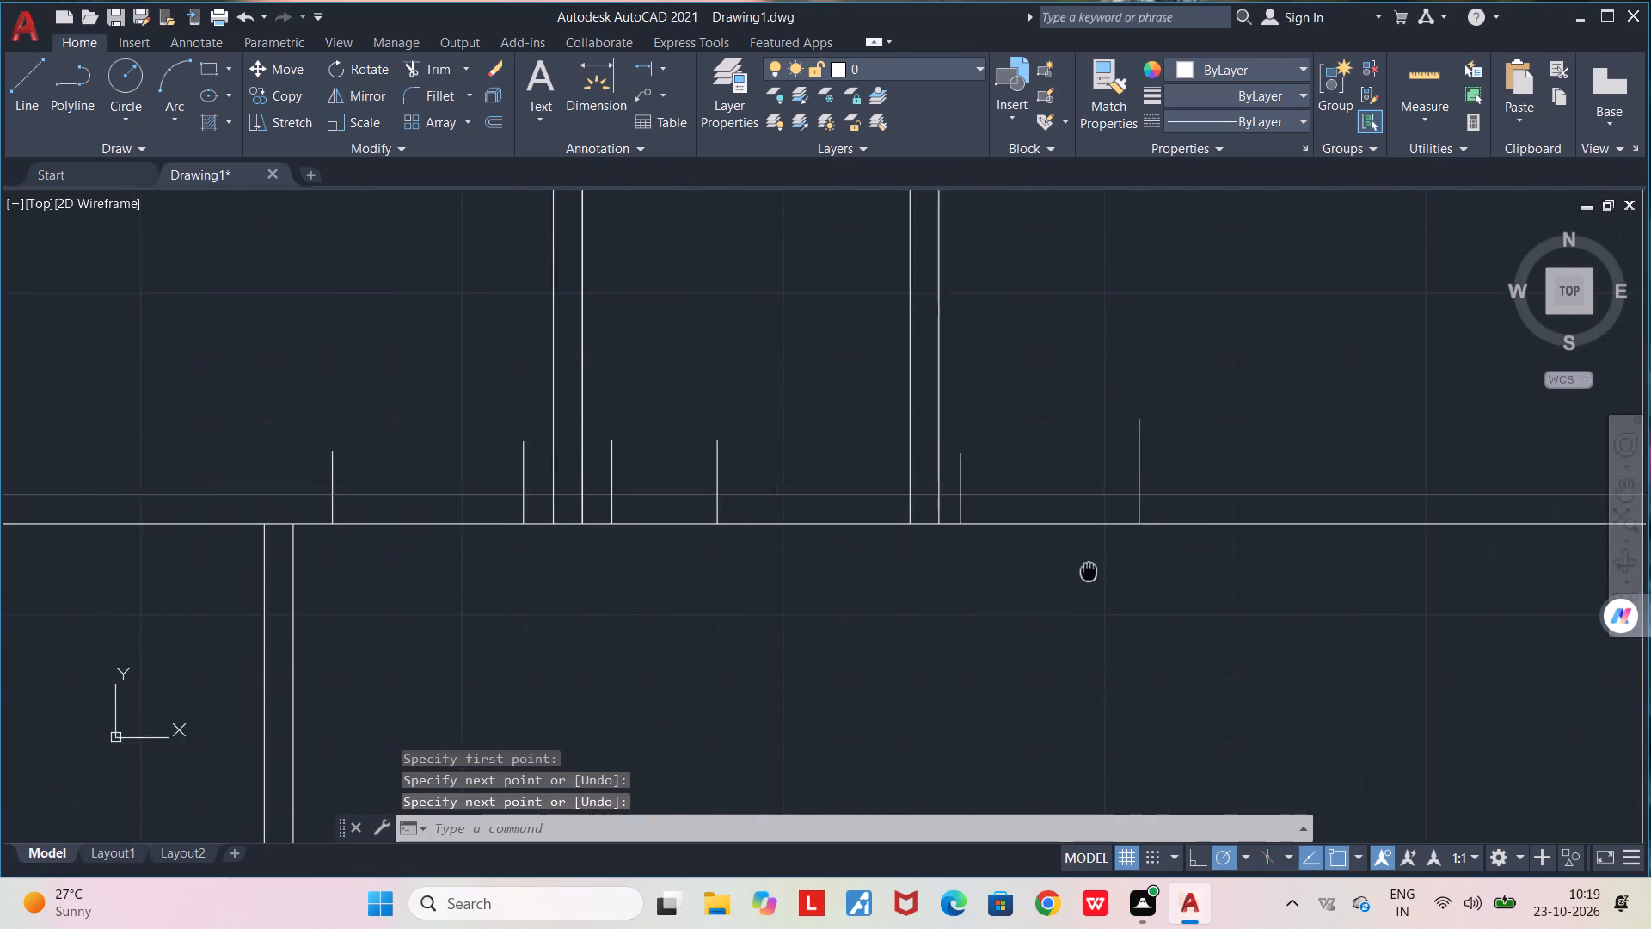
{"action": "middle_click_drag", "start_coordinate": [1089, 570], "coordinate": [1089, 565]}
{"action": "scroll", "coordinate": [1064, 483], "scroll_direction": "up", "scroll_amount": 2}
{"action": "type", "text": "TR"}
{"action": "key", "text": "Return"}
{"action": "left_click_drag", "start_coordinate": [1344, 362], "coordinate": [1136, 474]}
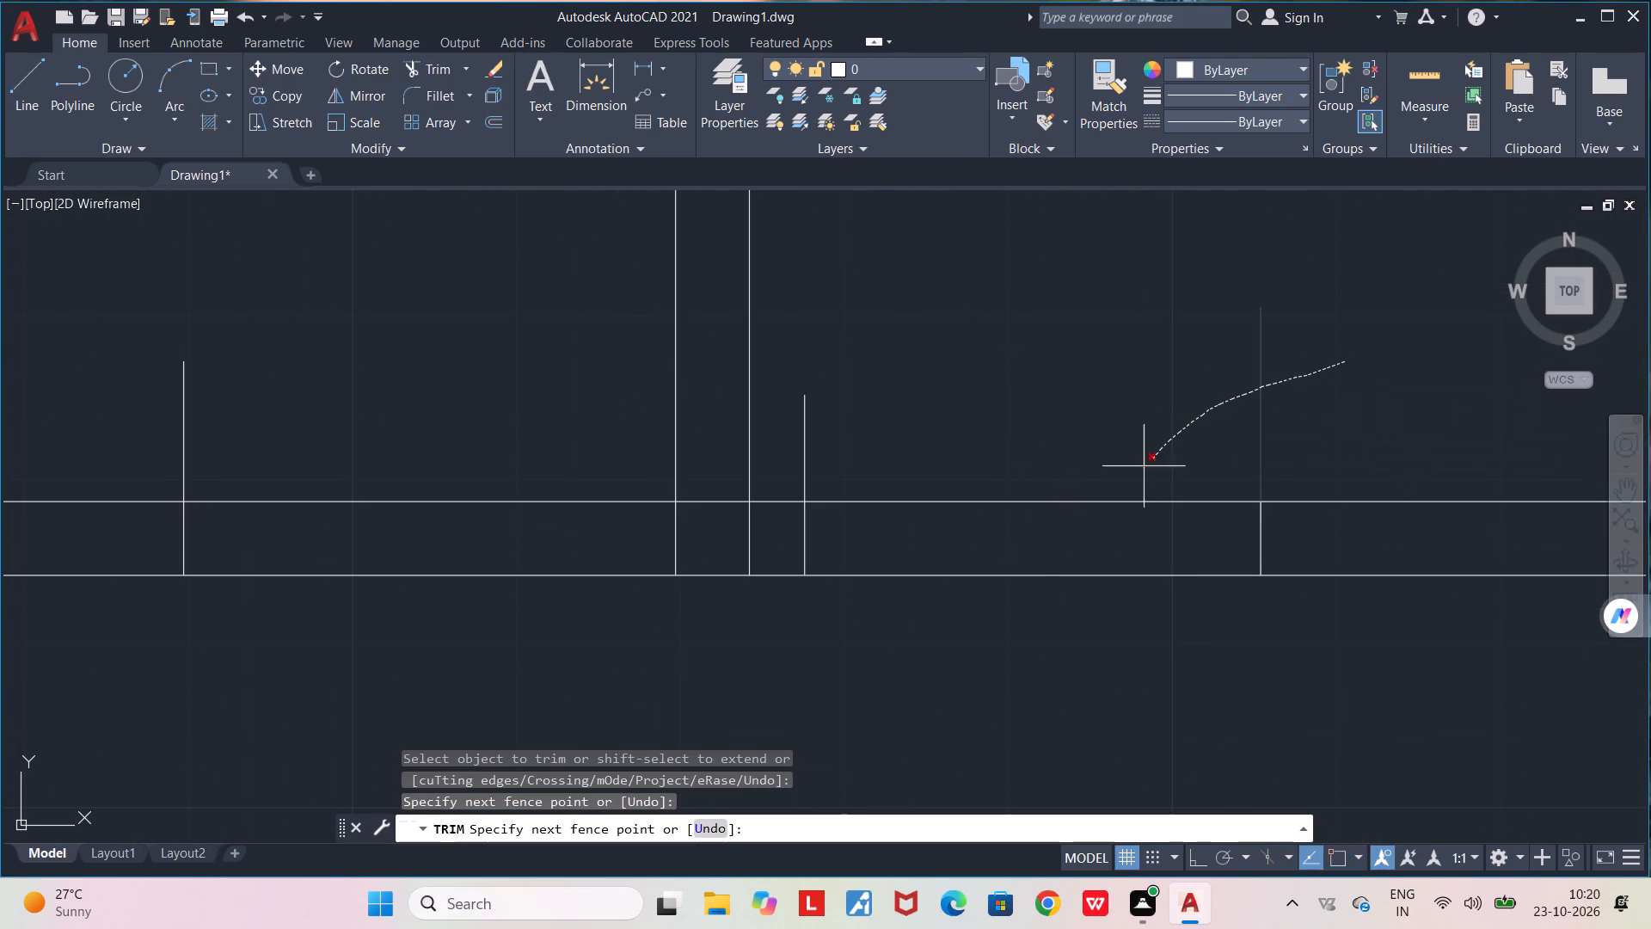
{"action": "left_click_drag", "start_coordinate": [1136, 474], "coordinate": [807, 426]}
{"action": "left_click", "coordinate": [806, 425]}
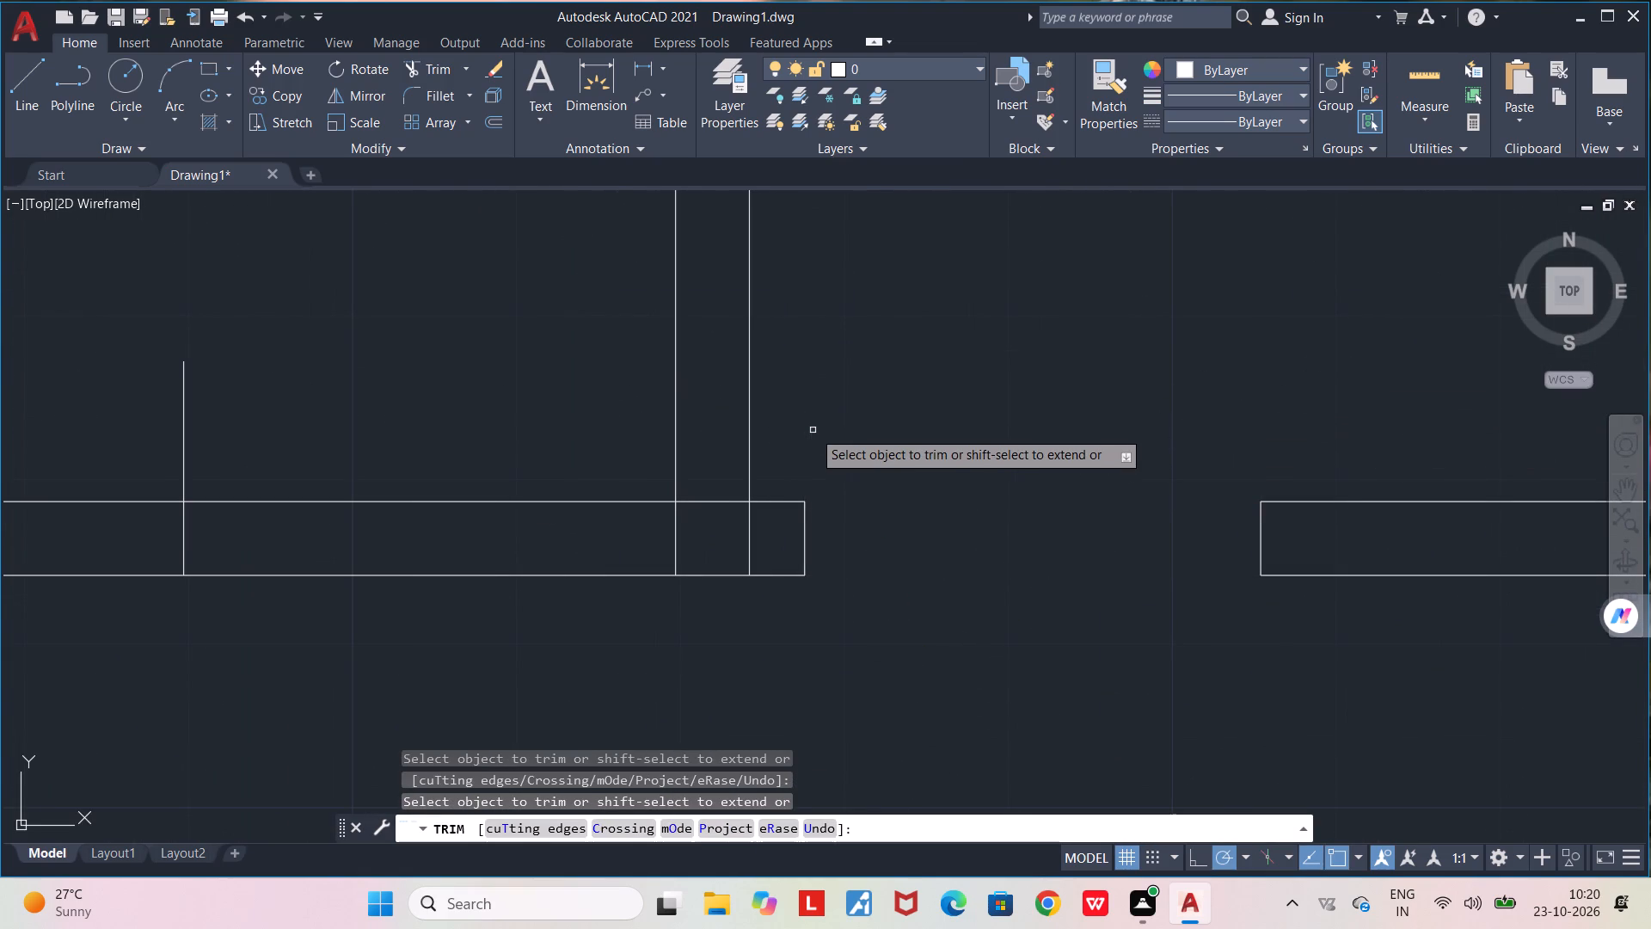
{"action": "middle_click_drag", "start_coordinate": [813, 430], "coordinate": [1003, 405]}
{"action": "left_click_drag", "start_coordinate": [942, 514], "coordinate": [892, 477]}
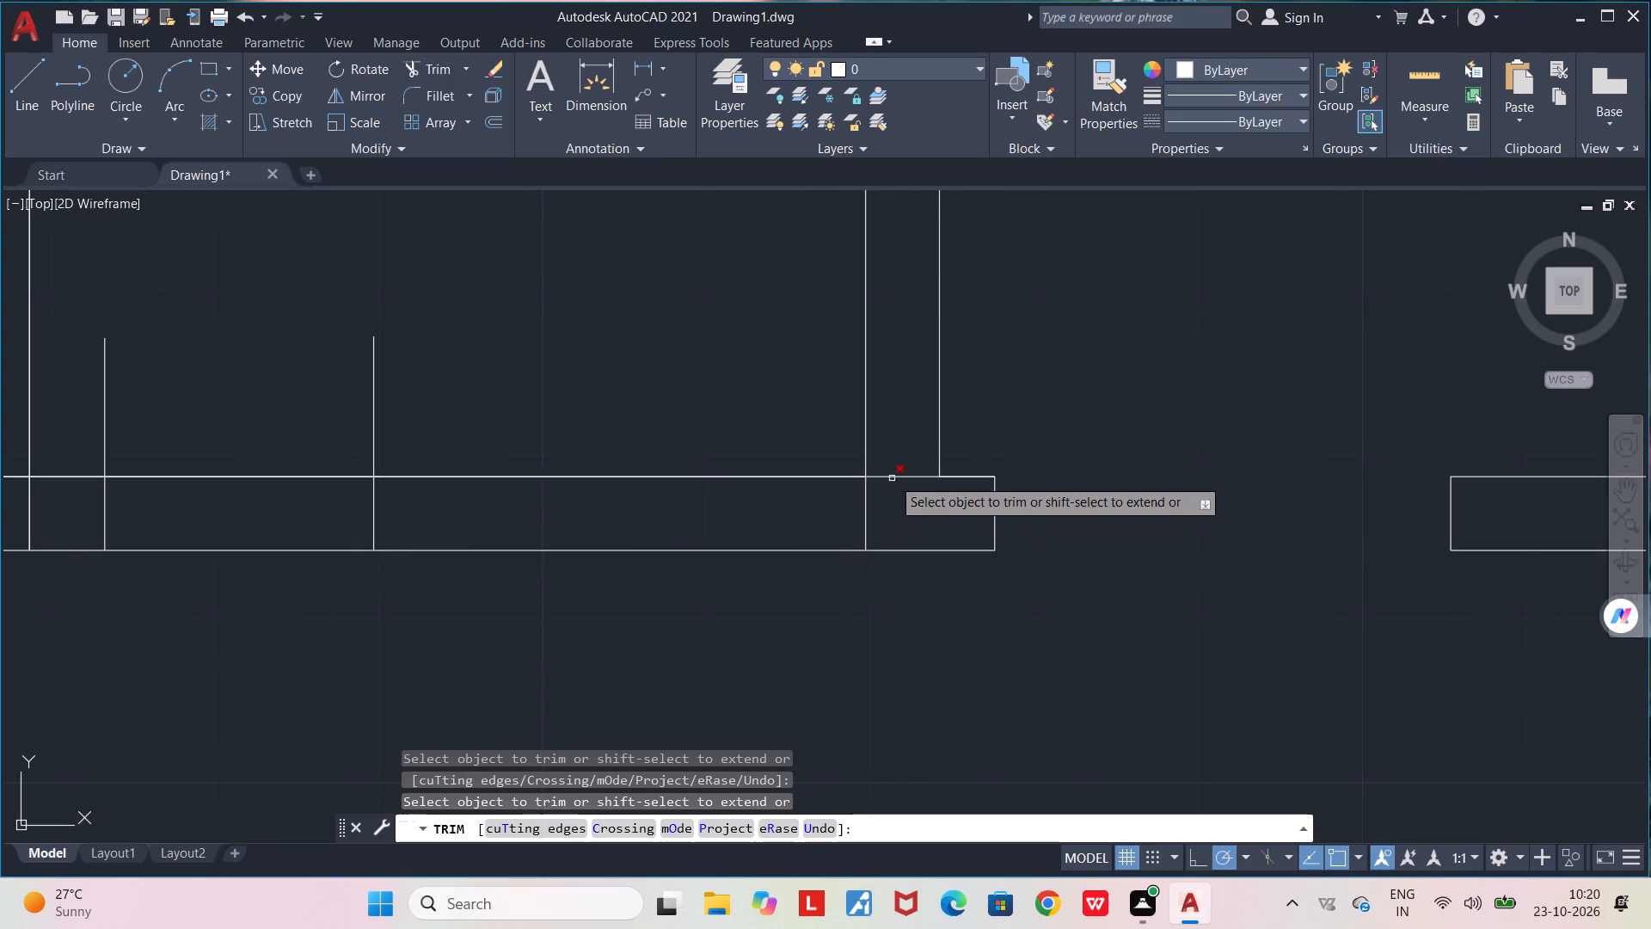
{"action": "left_click_drag", "start_coordinate": [892, 477], "coordinate": [896, 450]}
{"action": "left_click_drag", "start_coordinate": [896, 453], "coordinate": [860, 513]}
Trim out the door opening between the two upper partitions, its jamb overhangs, and the crossing lines where the western upper partition meets the horizontal one.
{"action": "scroll", "coordinate": [860, 513], "scroll_direction": "down", "scroll_amount": 2}
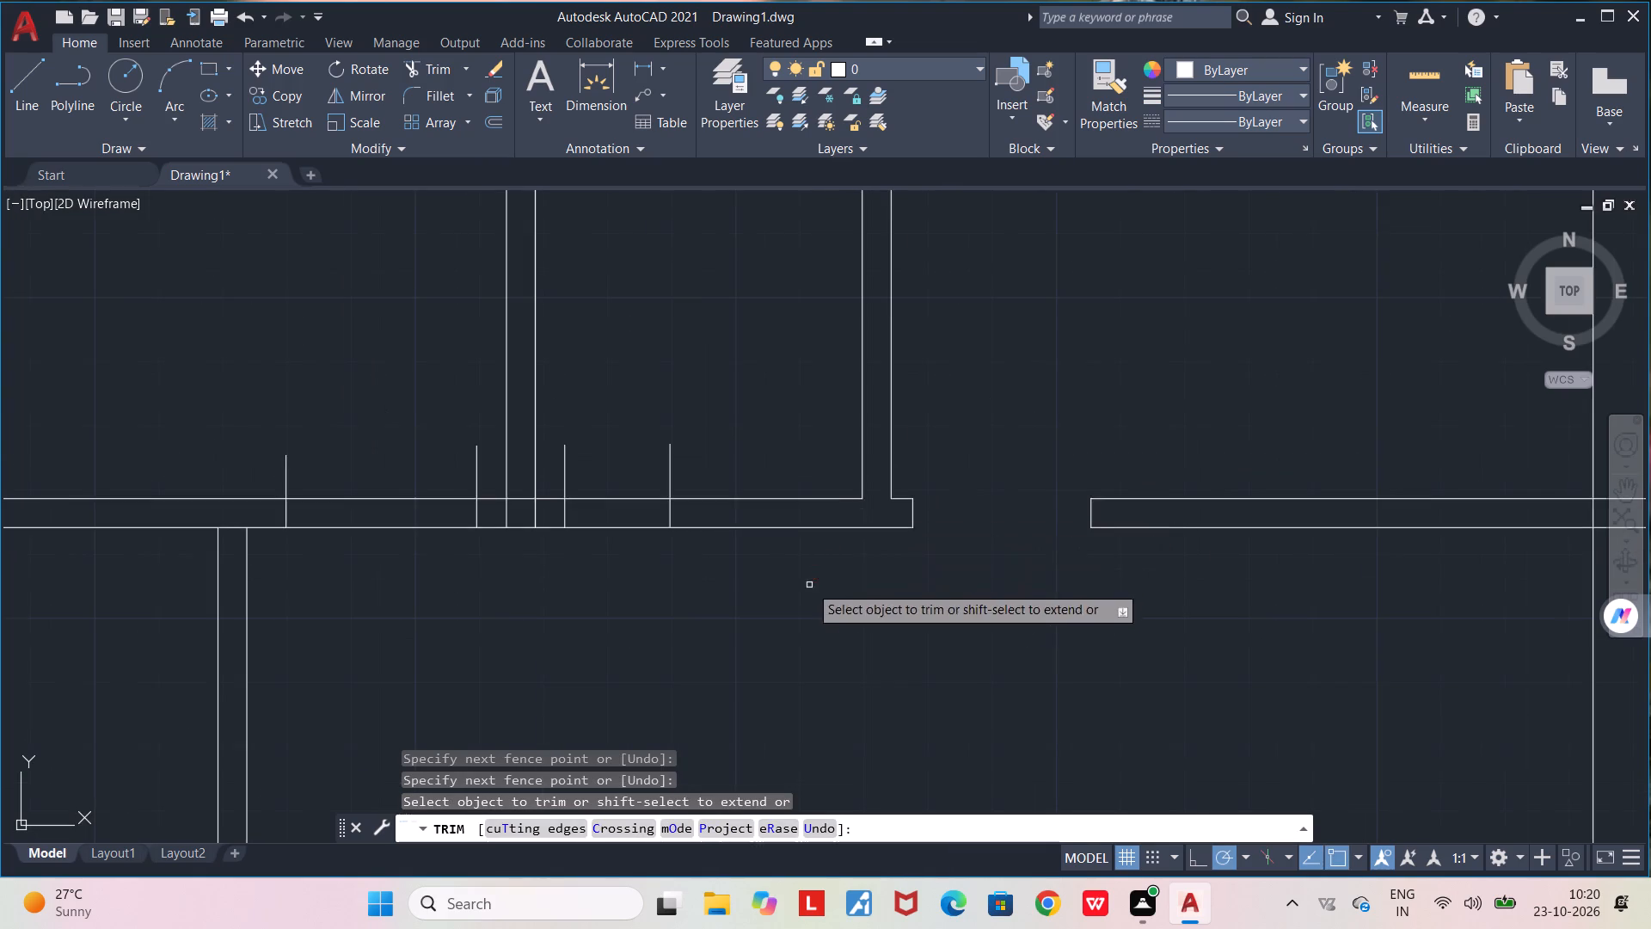
{"action": "middle_click_drag", "start_coordinate": [820, 590], "coordinate": [1130, 588]}
{"action": "left_click_drag", "start_coordinate": [998, 456], "coordinate": [920, 563]}
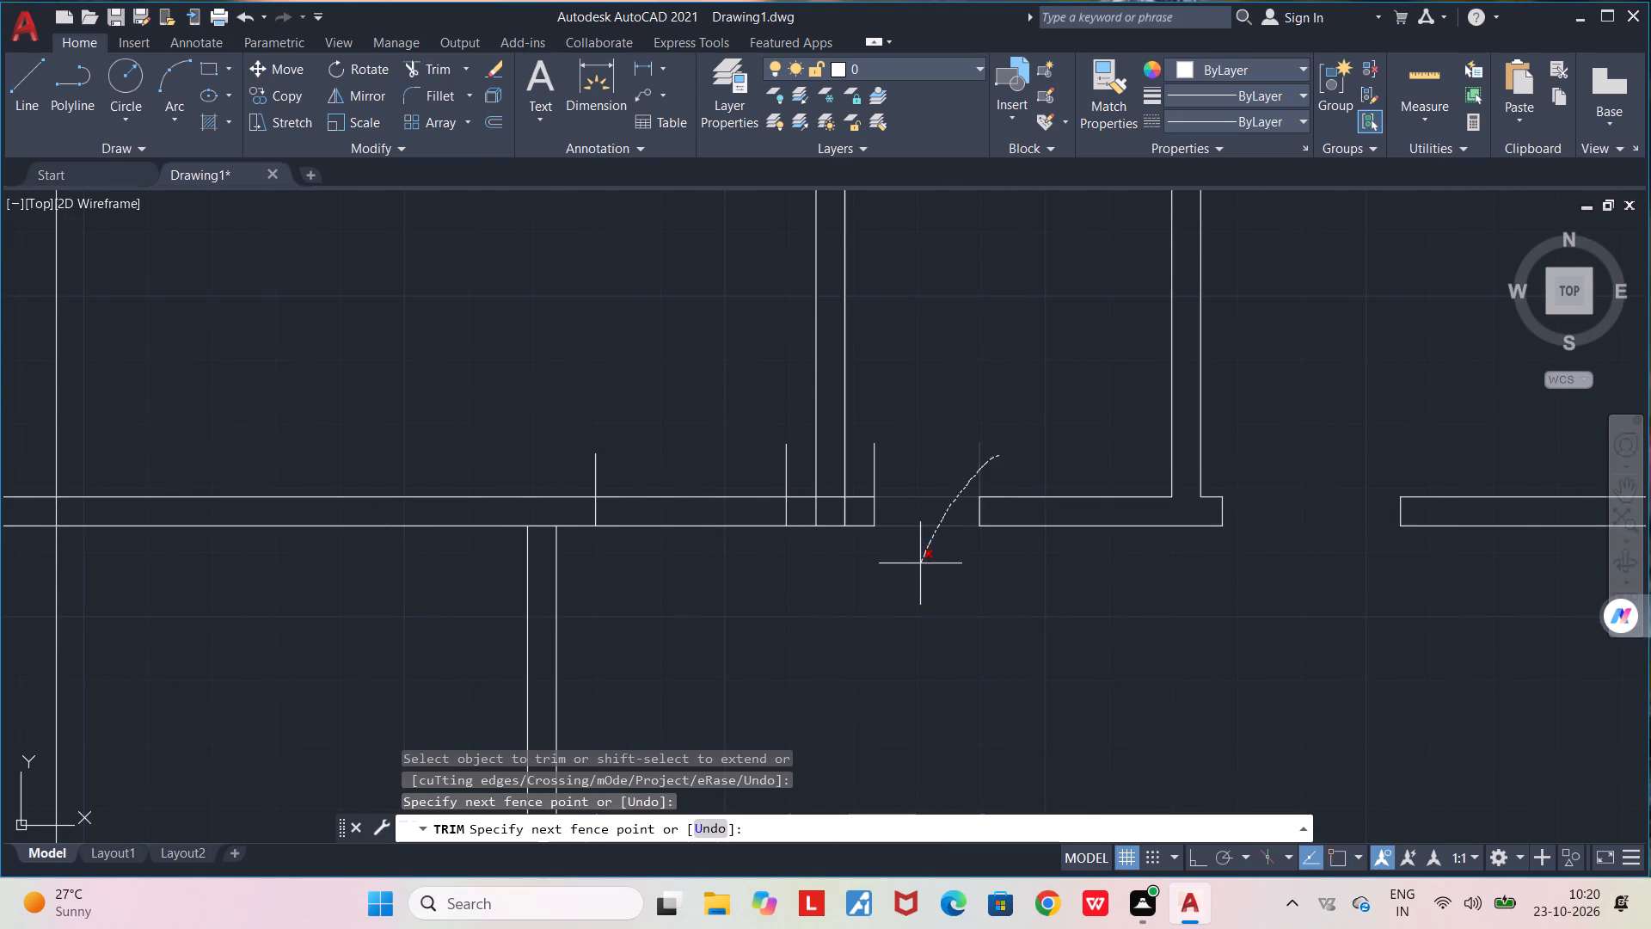
{"action": "left_click_drag", "start_coordinate": [920, 563], "coordinate": [868, 451]}
{"action": "middle_click_drag", "start_coordinate": [887, 474], "coordinate": [1063, 493]}
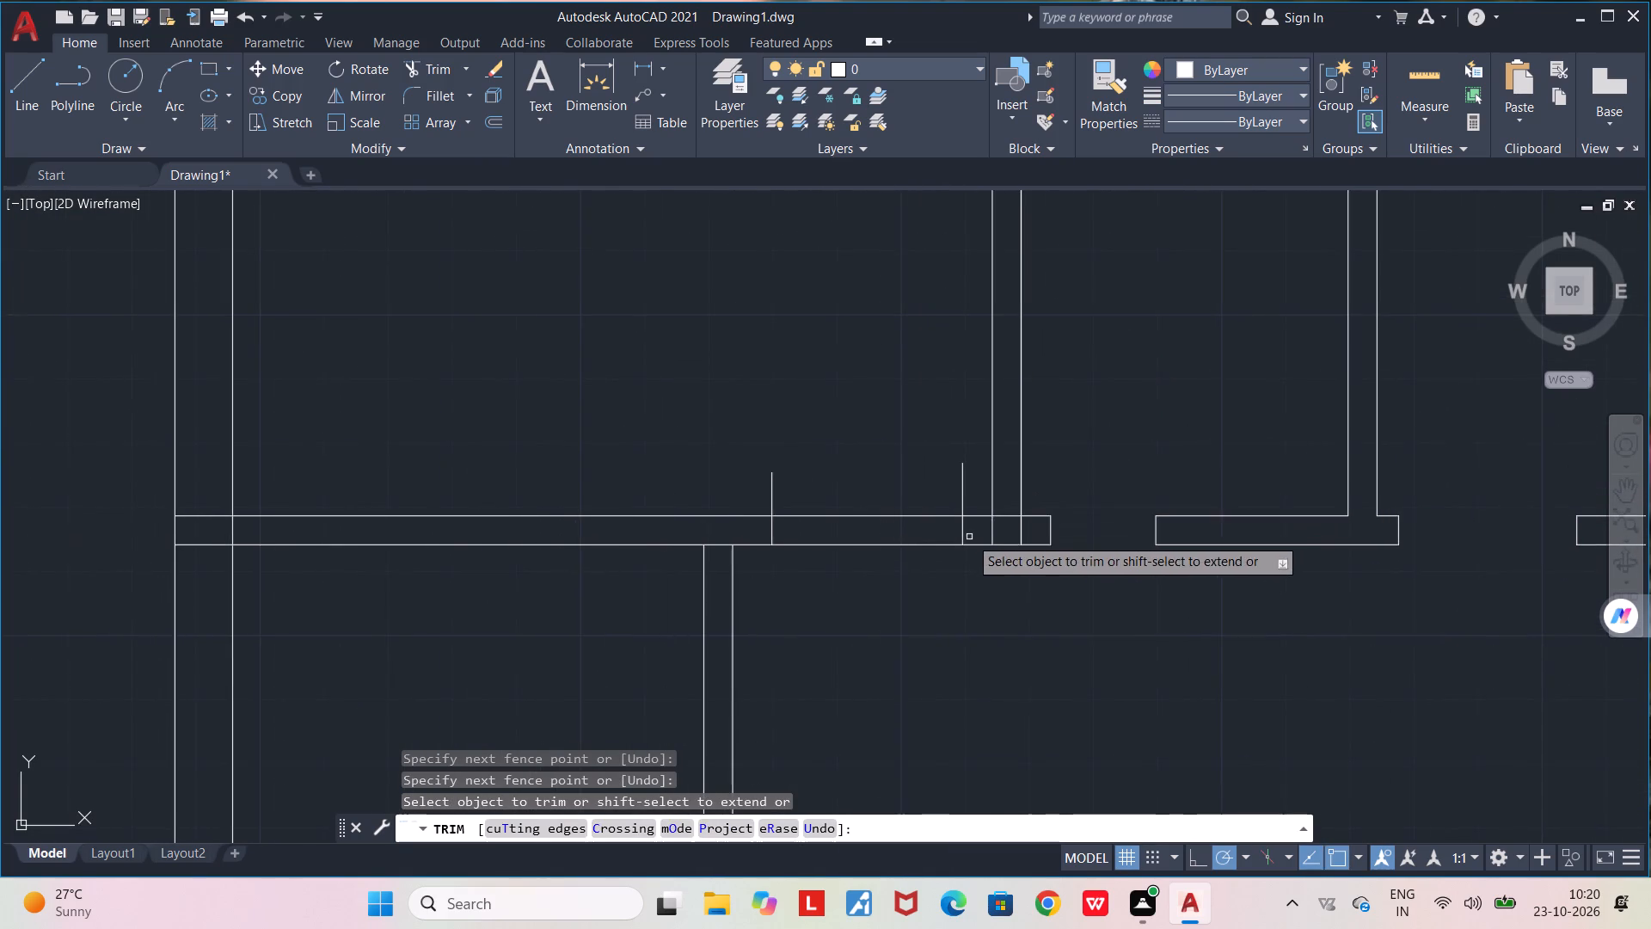
{"action": "scroll", "coordinate": [969, 537], "scroll_direction": "up", "scroll_amount": 2}
{"action": "left_click_drag", "start_coordinate": [1119, 532], "coordinate": [1074, 449]}
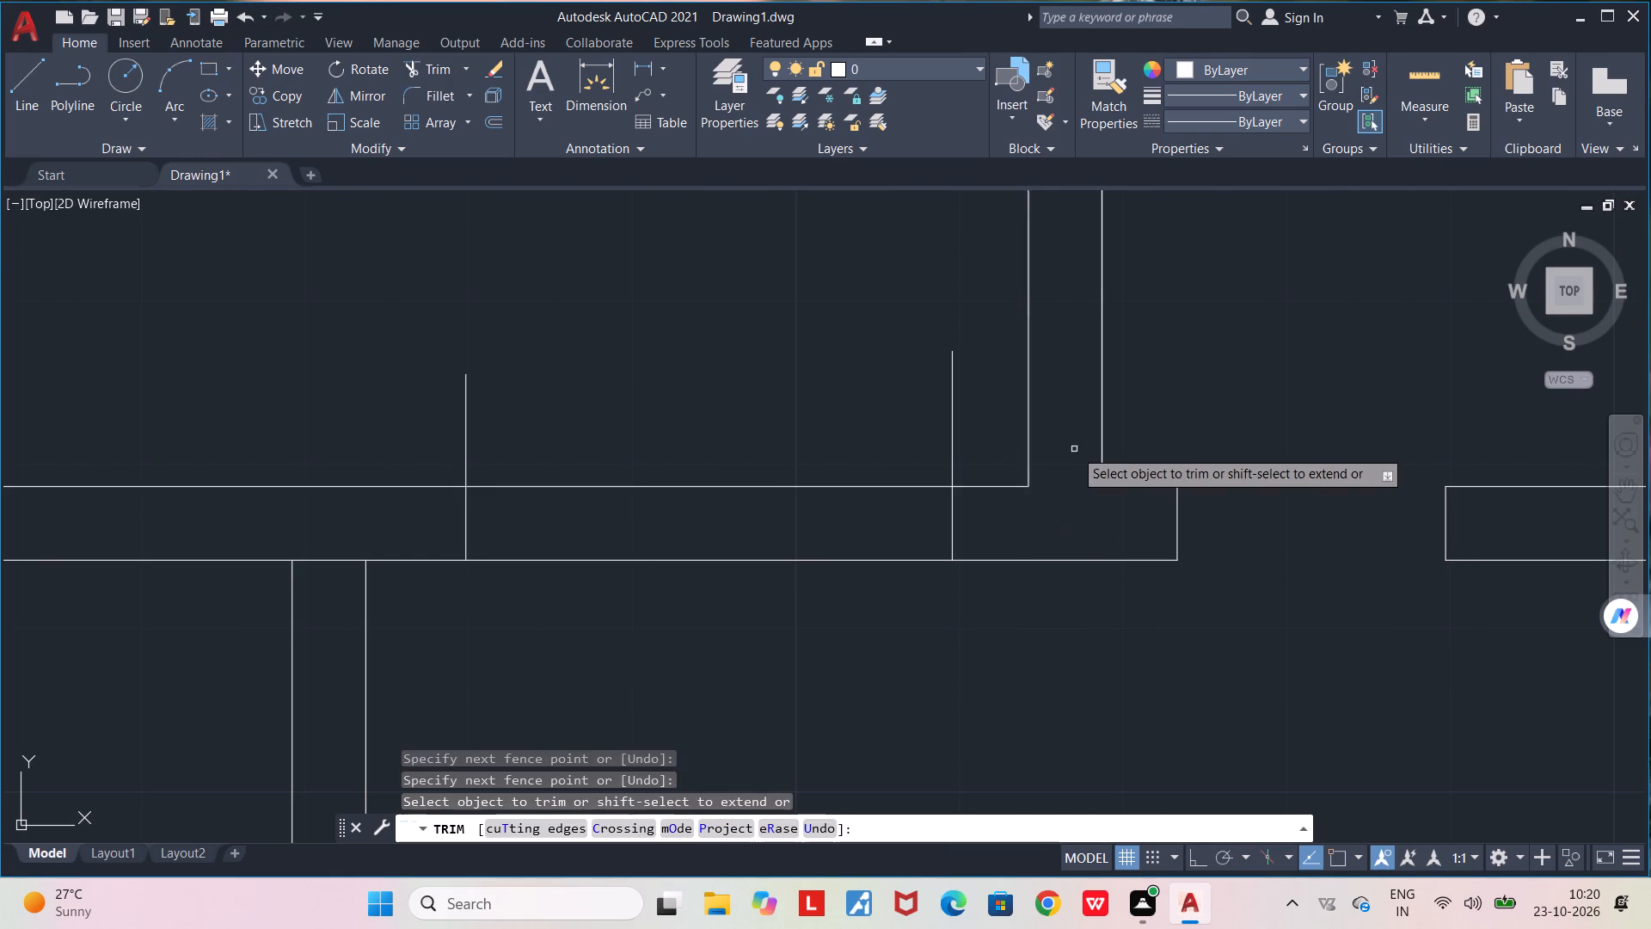
Trim out the western door opening and its jamb overhangs, and open the junction with the small room's vertical partition below.
{"action": "scroll", "coordinate": [1073, 451], "scroll_direction": "down", "scroll_amount": 3}
{"action": "left_click_drag", "start_coordinate": [1046, 443], "coordinate": [1022, 460]}
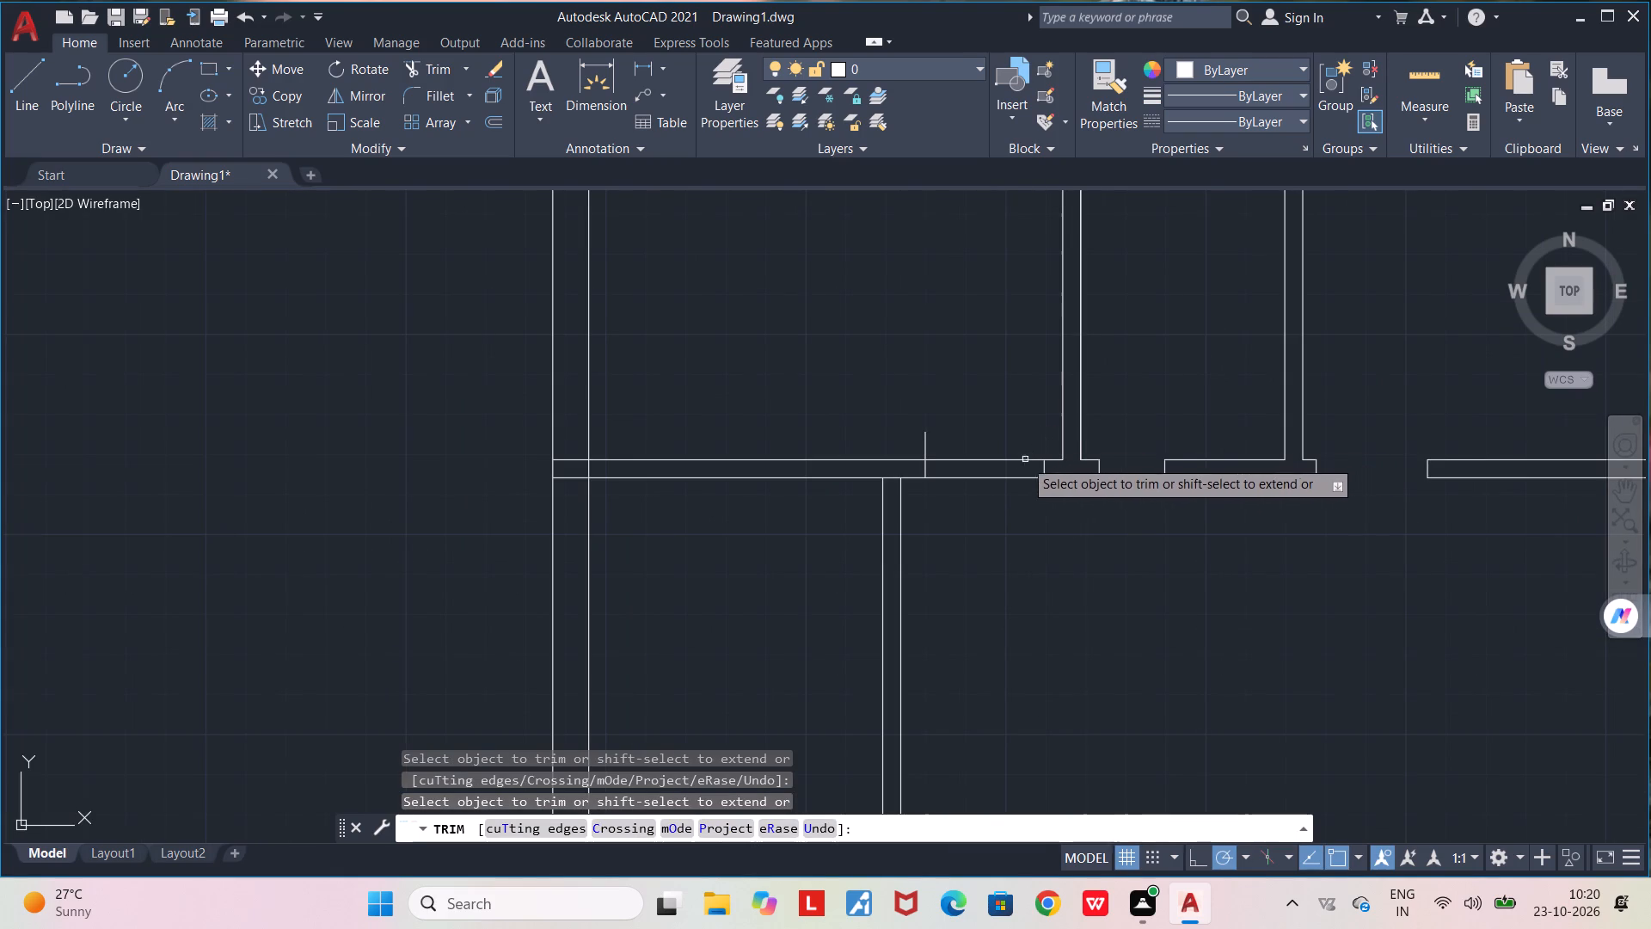
{"action": "left_click_drag", "start_coordinate": [1022, 460], "coordinate": [988, 507]}
{"action": "left_click_drag", "start_coordinate": [986, 509], "coordinate": [916, 443]}
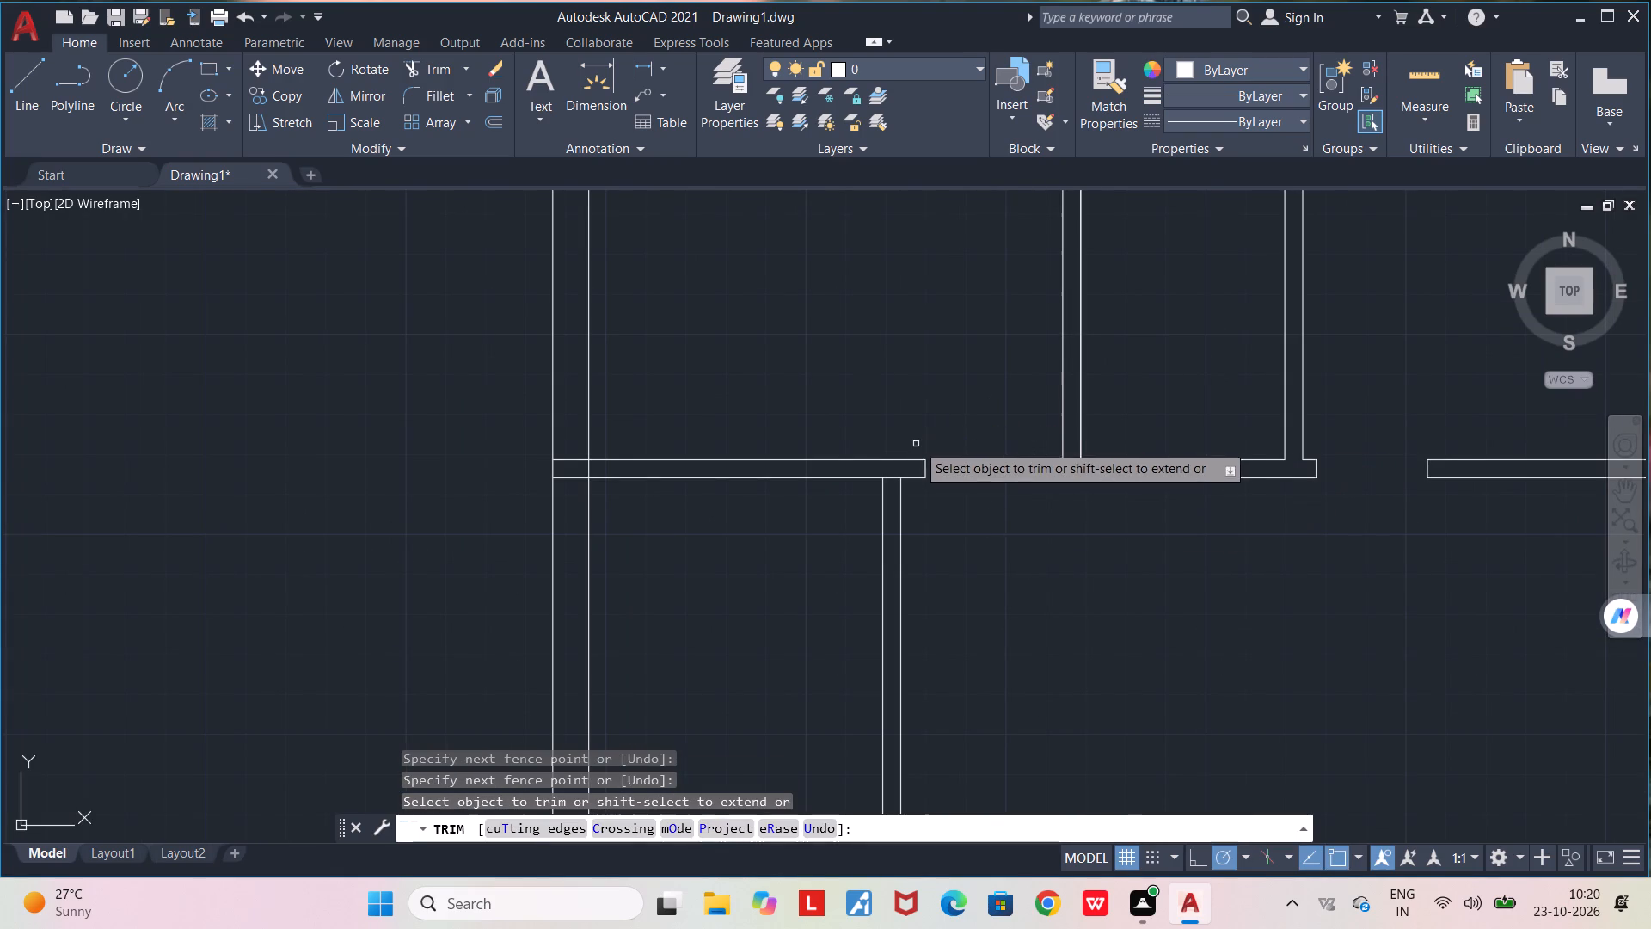
{"action": "left_click", "coordinate": [892, 481]}
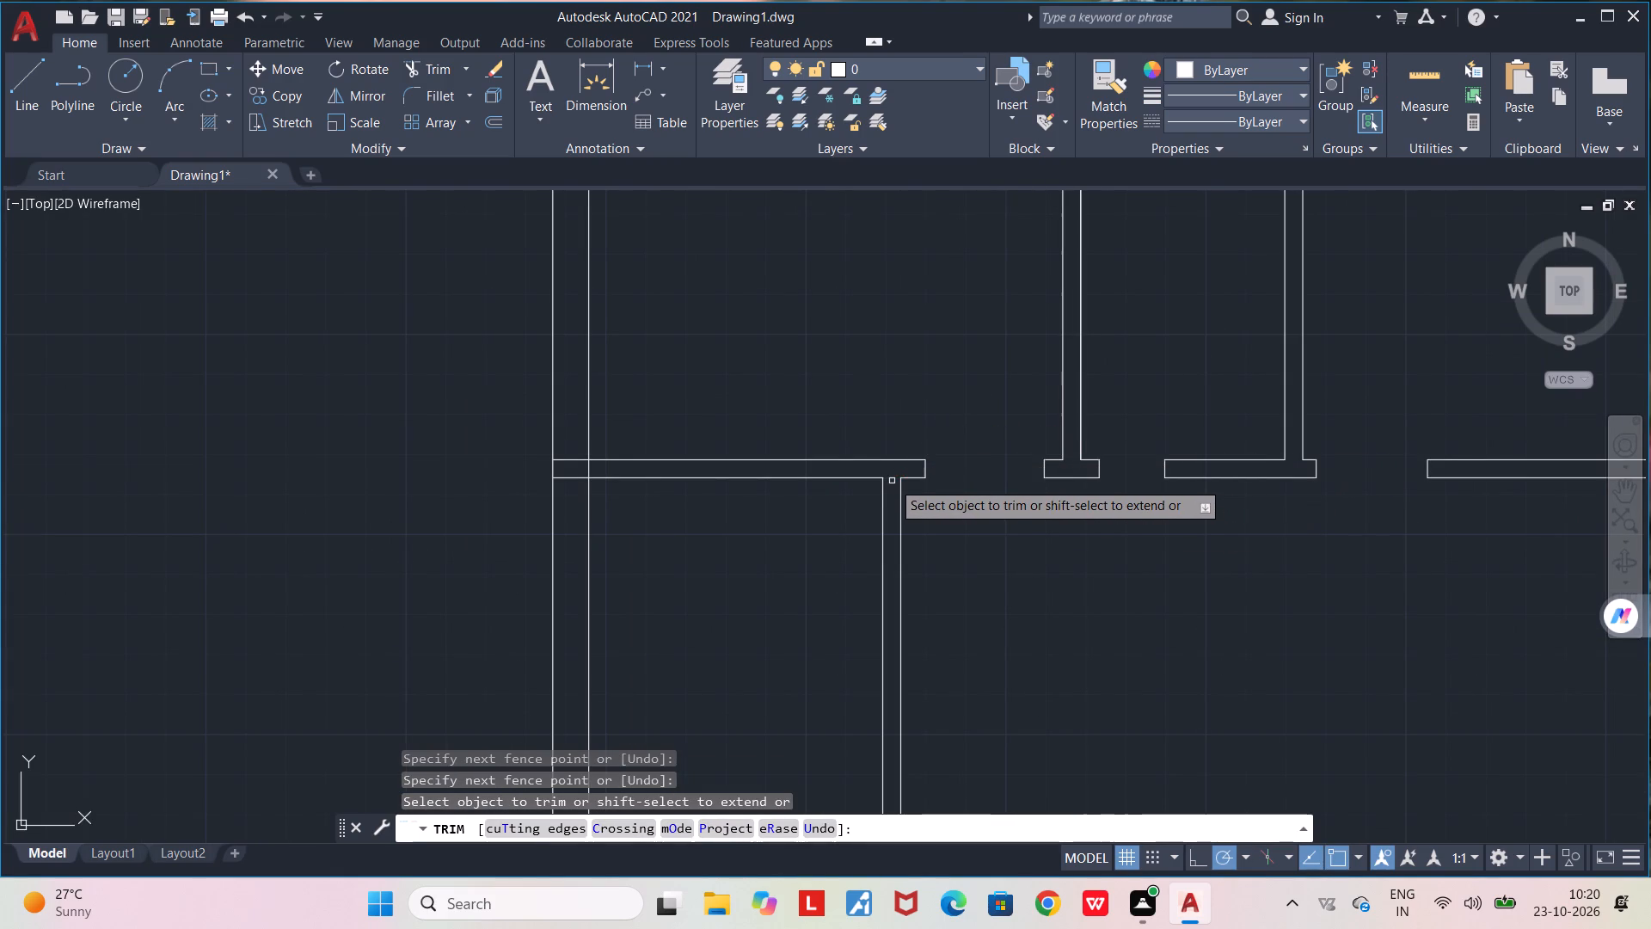
Trim the crossing lines where the upper horizontal partition meets the west exterior wall.
{"action": "middle_click_drag", "start_coordinate": [1055, 577], "coordinate": [1125, 524]}
{"action": "scroll", "coordinate": [1126, 524], "scroll_direction": "down", "scroll_amount": 1}
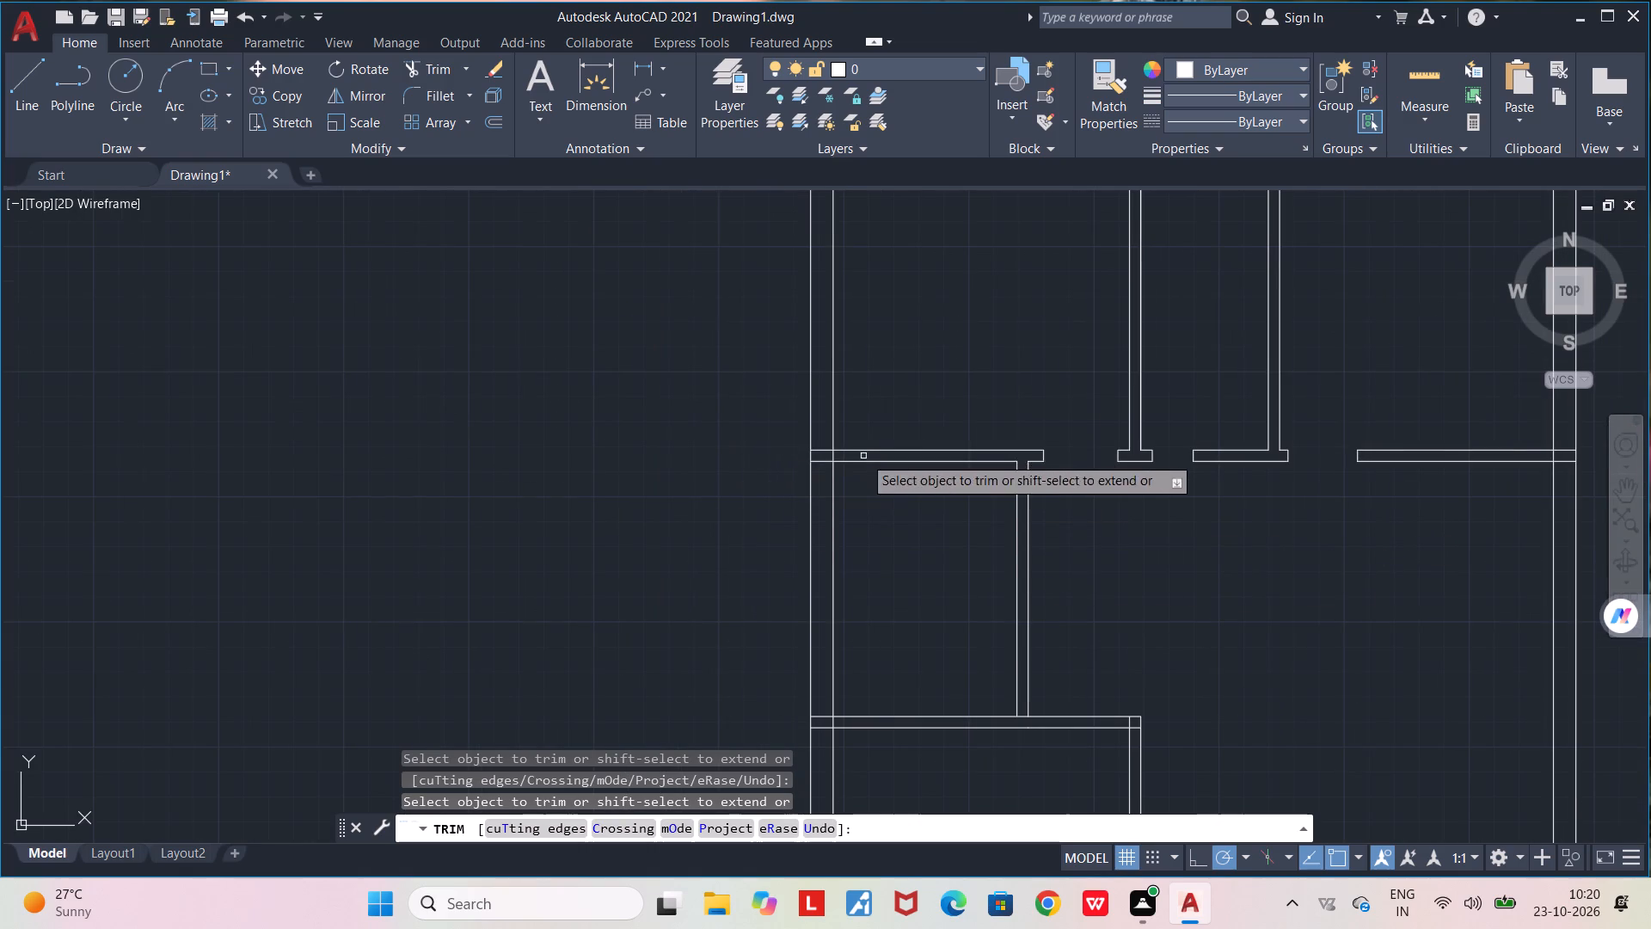
{"action": "scroll", "coordinate": [816, 455], "scroll_direction": "up", "scroll_amount": 4}
{"action": "left_click_drag", "start_coordinate": [831, 399], "coordinate": [828, 562]}
{"action": "left_click_drag", "start_coordinate": [899, 442], "coordinate": [928, 421]}
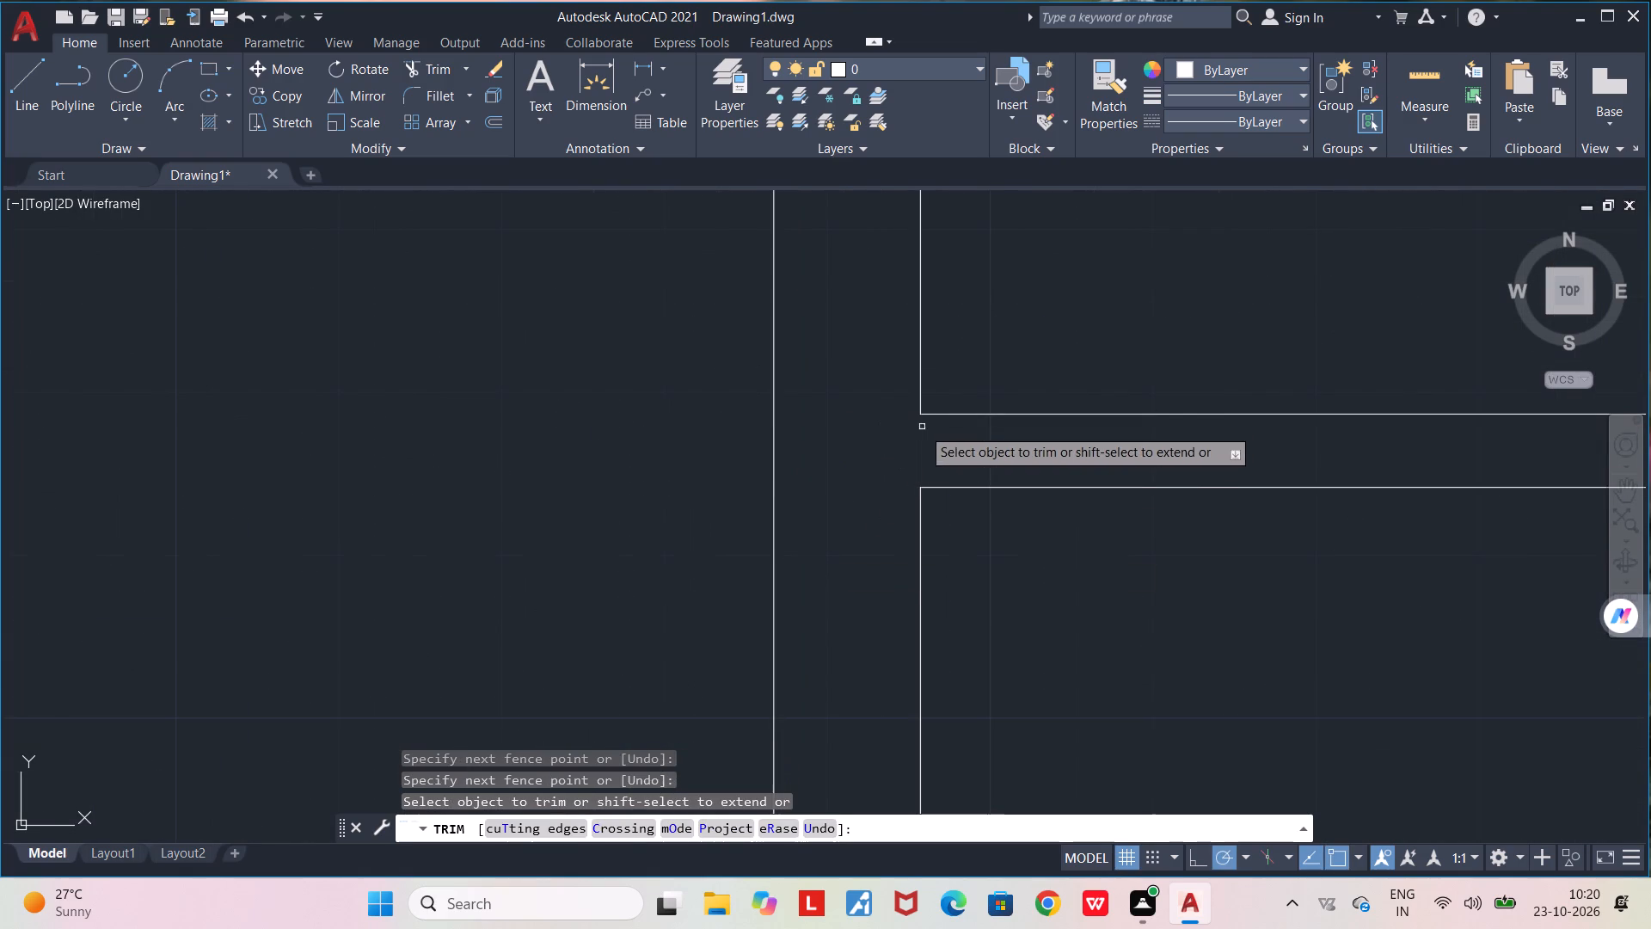
Trim the inner wall lines that overrun into the northwest corner of the exterior walls.
{"action": "scroll", "coordinate": [911, 445], "scroll_direction": "down", "scroll_amount": 4}
{"action": "middle_click_drag", "start_coordinate": [966, 335], "coordinate": [942, 610]}
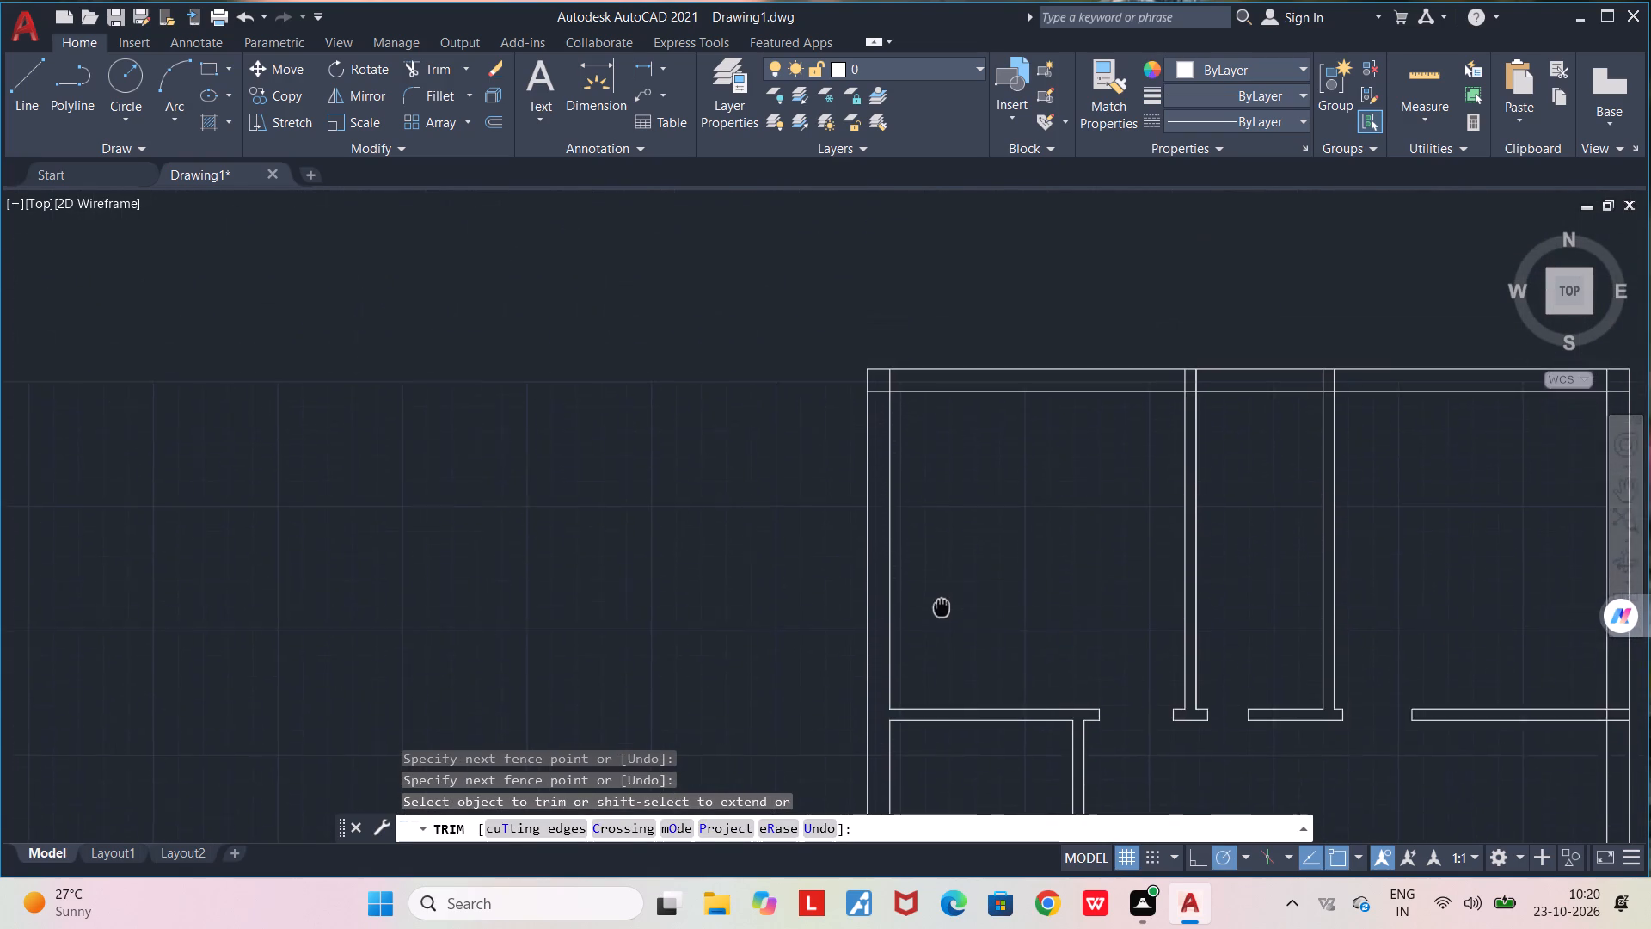
{"action": "middle_click_drag", "start_coordinate": [942, 610], "coordinate": [936, 668]}
{"action": "scroll", "coordinate": [910, 440], "scroll_direction": "up", "scroll_amount": 4}
{"action": "left_click_drag", "start_coordinate": [795, 469], "coordinate": [656, 639]}
Trim the crossing lines where the western upper partition meets the north exterior wall.
{"action": "scroll", "coordinate": [657, 586], "scroll_direction": "down", "scroll_amount": 3}
{"action": "middle_click_drag", "start_coordinate": [1012, 624], "coordinate": [881, 501]}
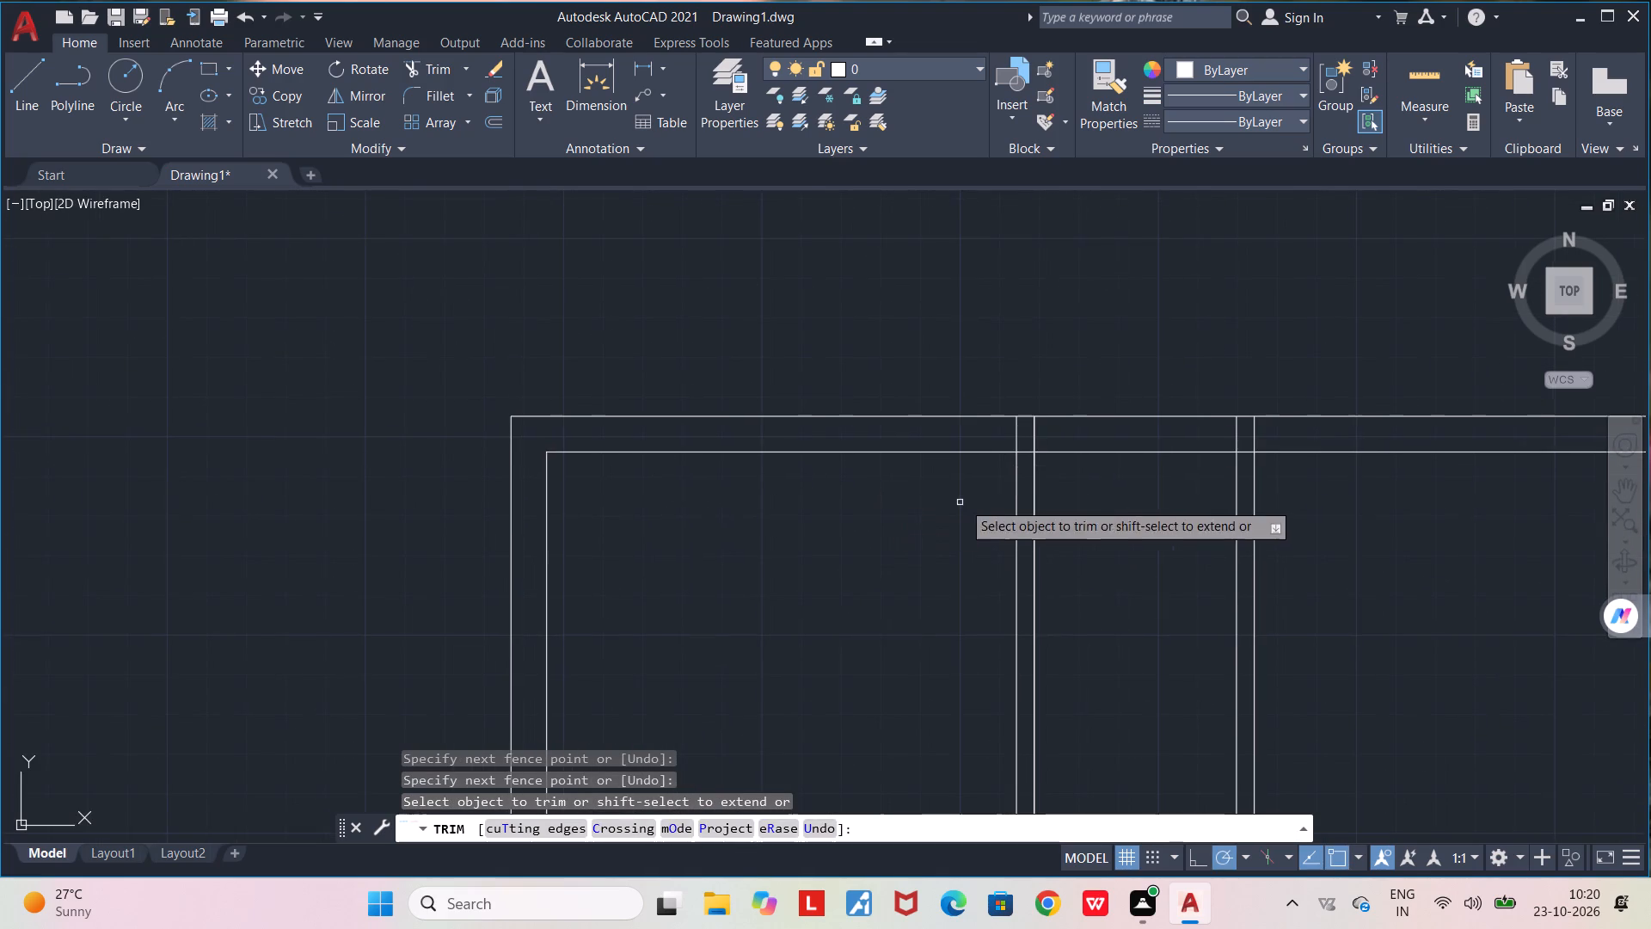
{"action": "scroll", "coordinate": [988, 432], "scroll_direction": "up", "scroll_amount": 2}
{"action": "left_click_drag", "start_coordinate": [988, 432], "coordinate": [1085, 500]}
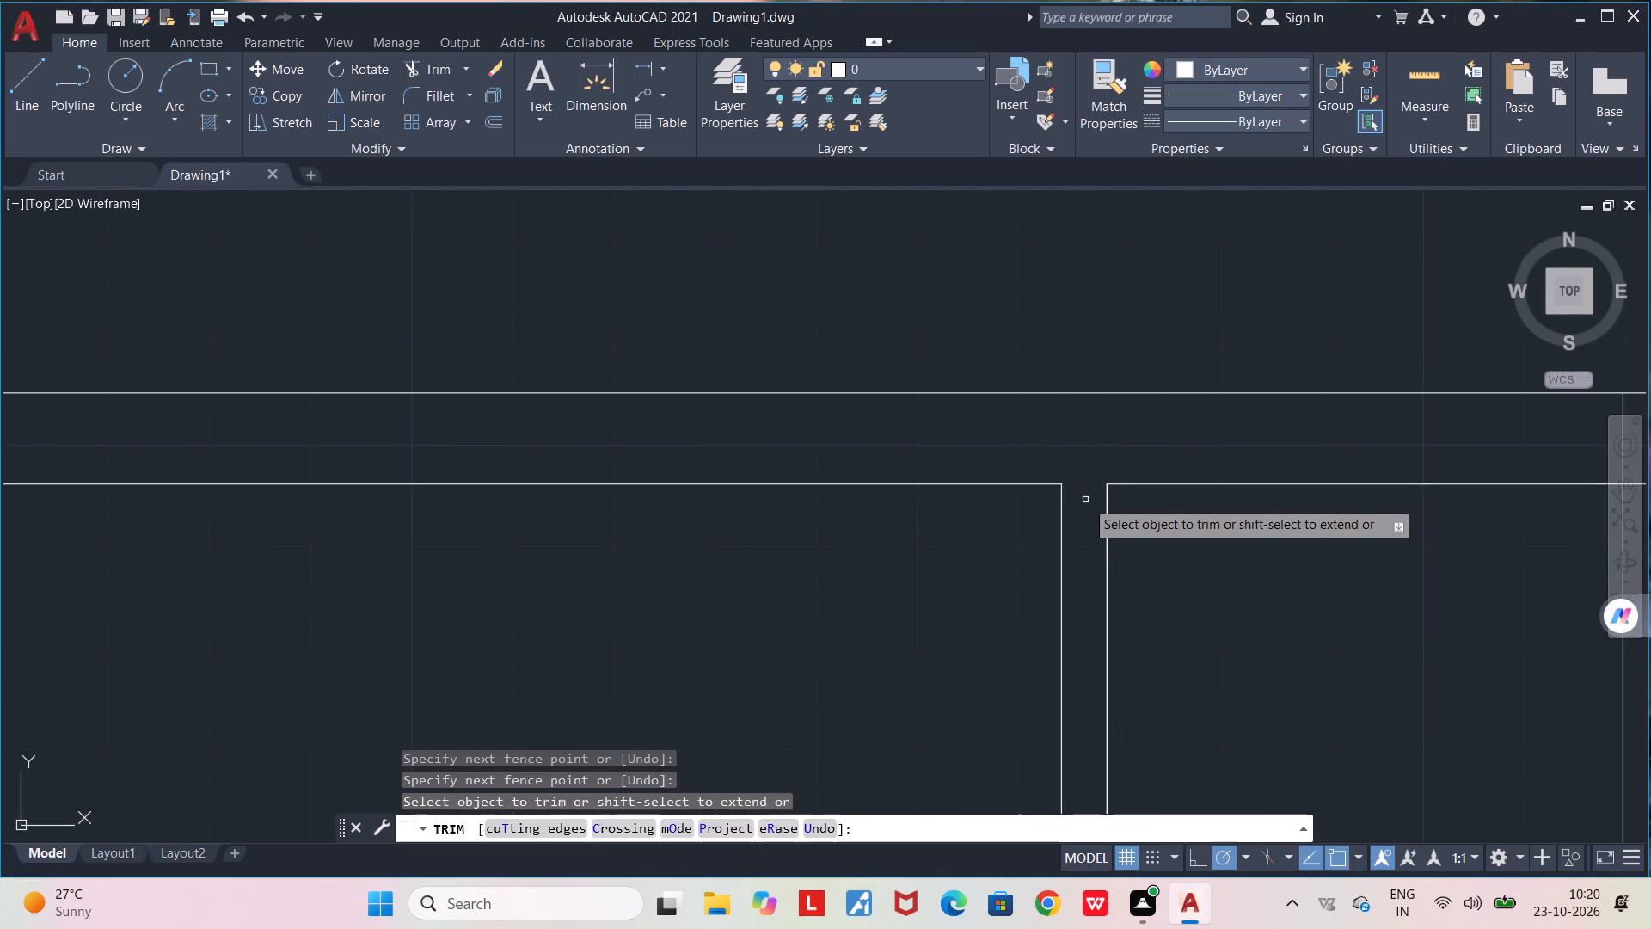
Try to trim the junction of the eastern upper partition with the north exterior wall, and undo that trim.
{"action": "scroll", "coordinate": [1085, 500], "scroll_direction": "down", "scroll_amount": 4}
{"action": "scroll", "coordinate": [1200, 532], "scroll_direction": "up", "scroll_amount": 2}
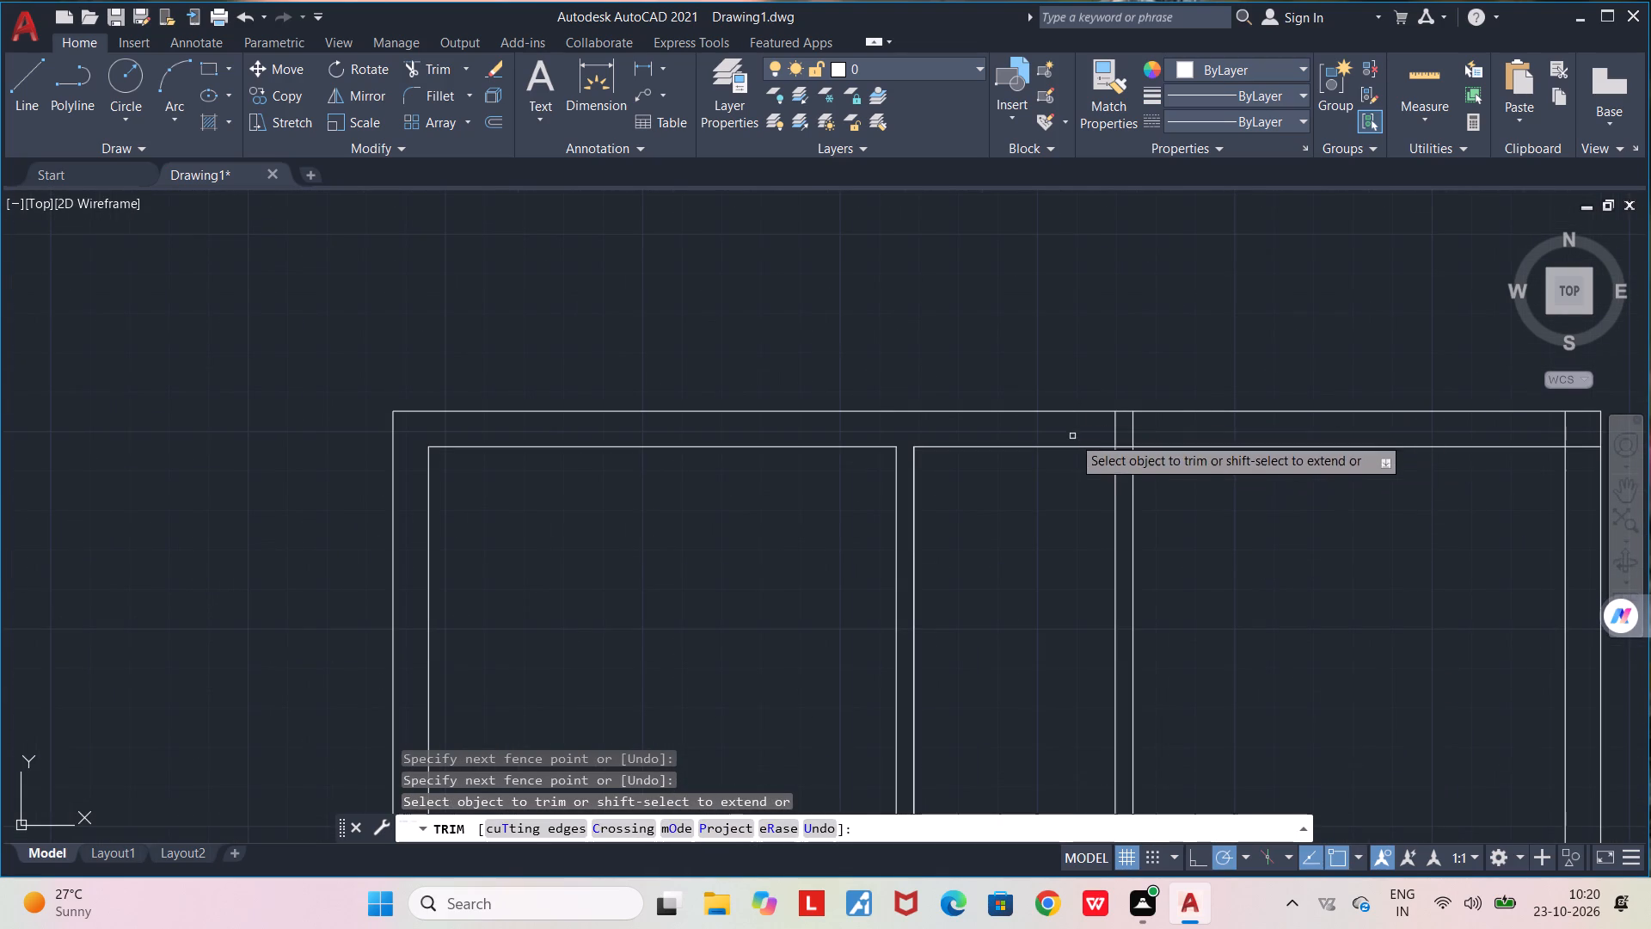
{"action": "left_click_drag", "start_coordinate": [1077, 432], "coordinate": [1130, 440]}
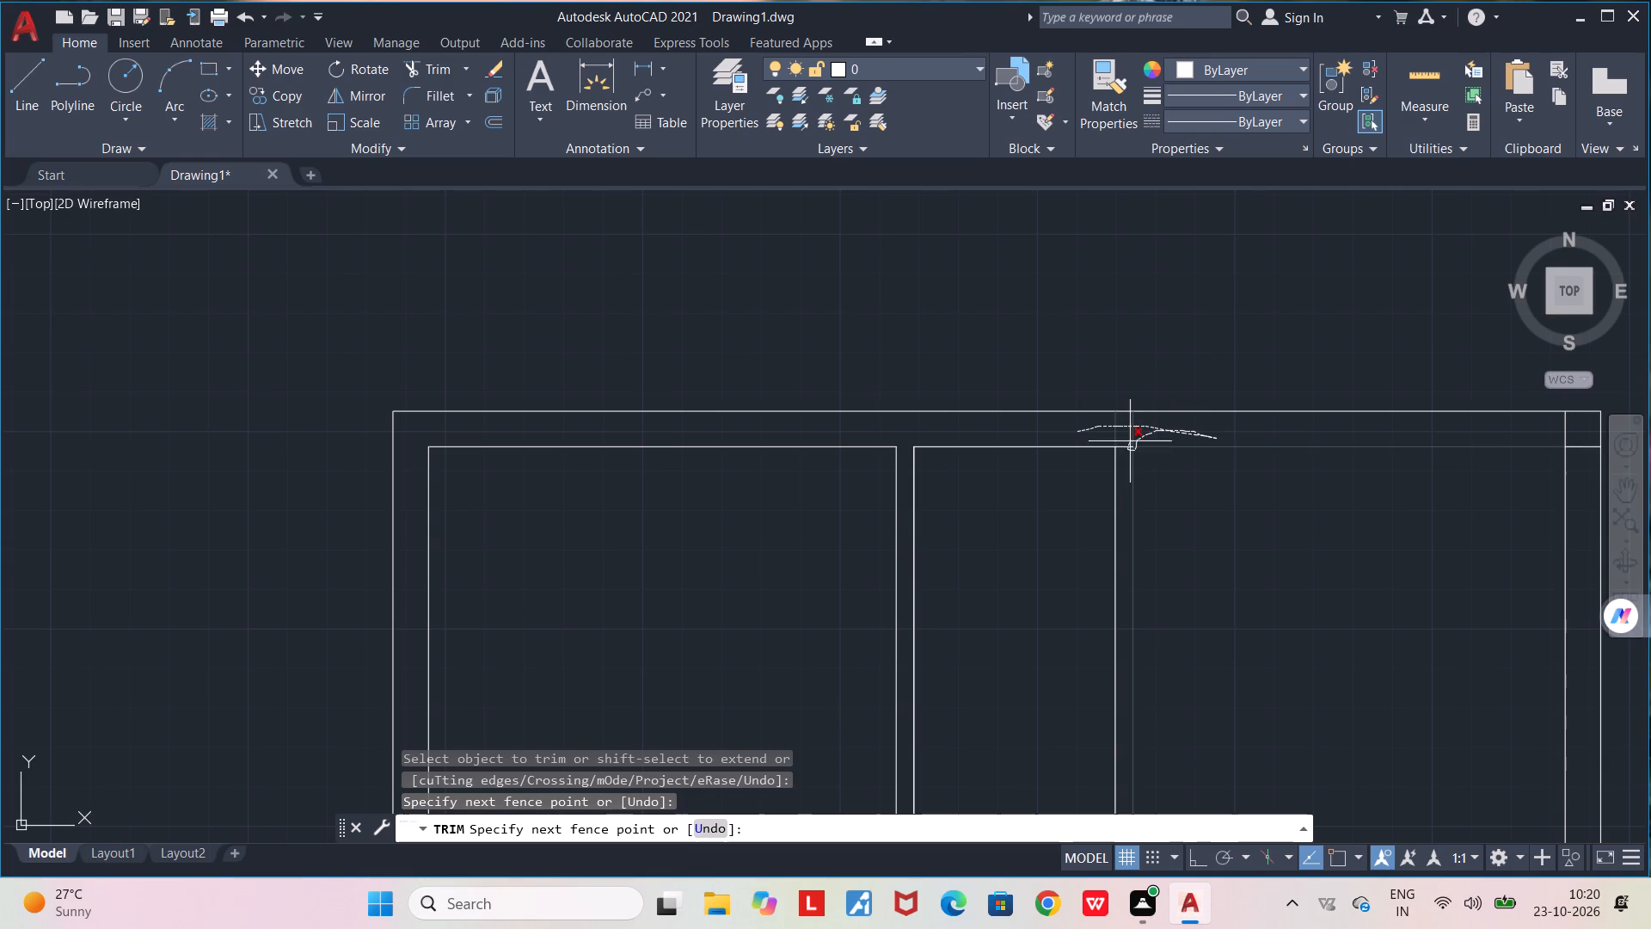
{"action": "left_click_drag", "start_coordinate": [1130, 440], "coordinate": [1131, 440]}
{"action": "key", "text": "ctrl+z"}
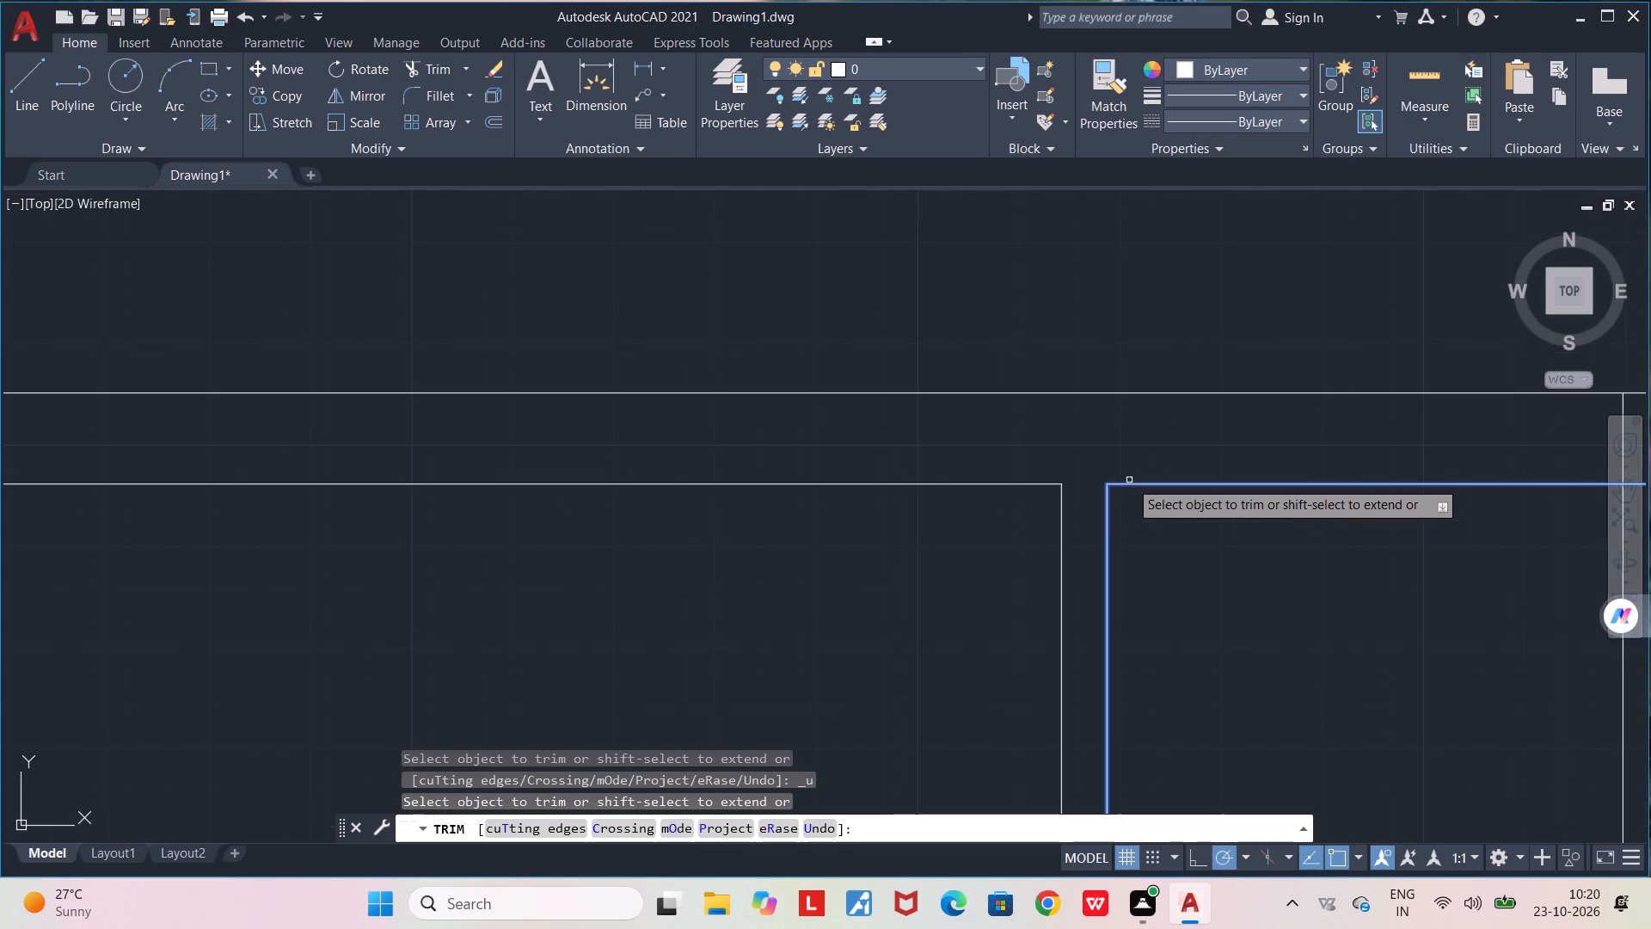
Trim the eastern upper partition's lines inside the north exterior wall and the inner wall line between them.
{"action": "scroll", "coordinate": [1129, 480], "scroll_direction": "down", "scroll_amount": 3}
{"action": "scroll", "coordinate": [1276, 474], "scroll_direction": "up", "scroll_amount": 4}
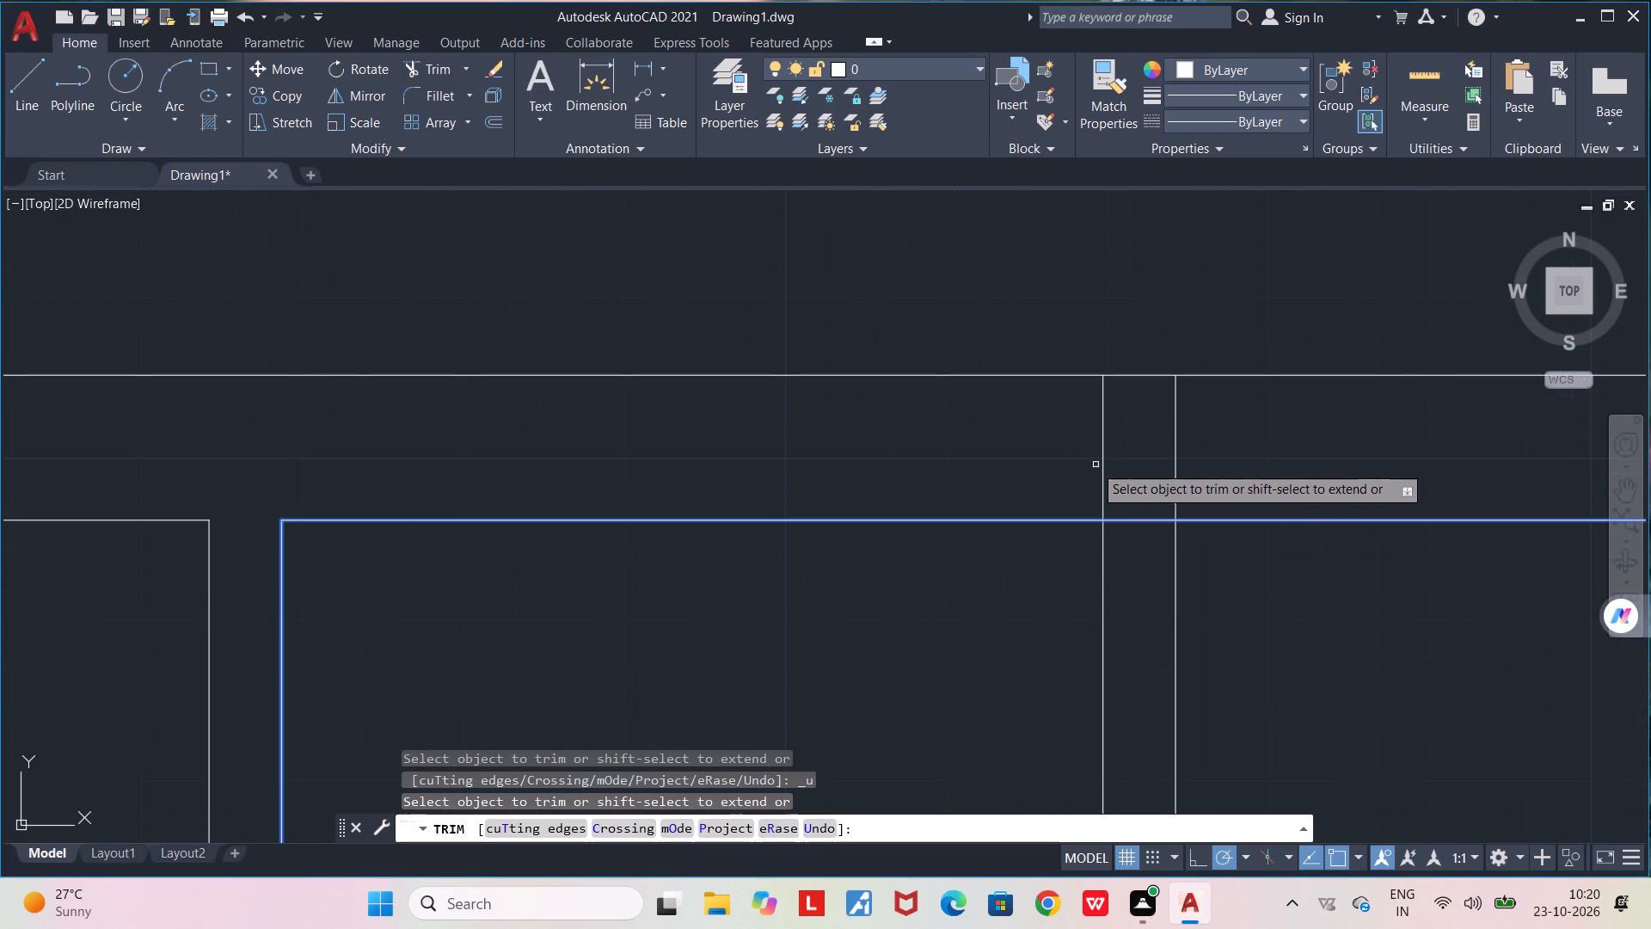
{"action": "left_click", "coordinate": [1034, 458]}
{"action": "left_click", "coordinate": [1265, 458]}
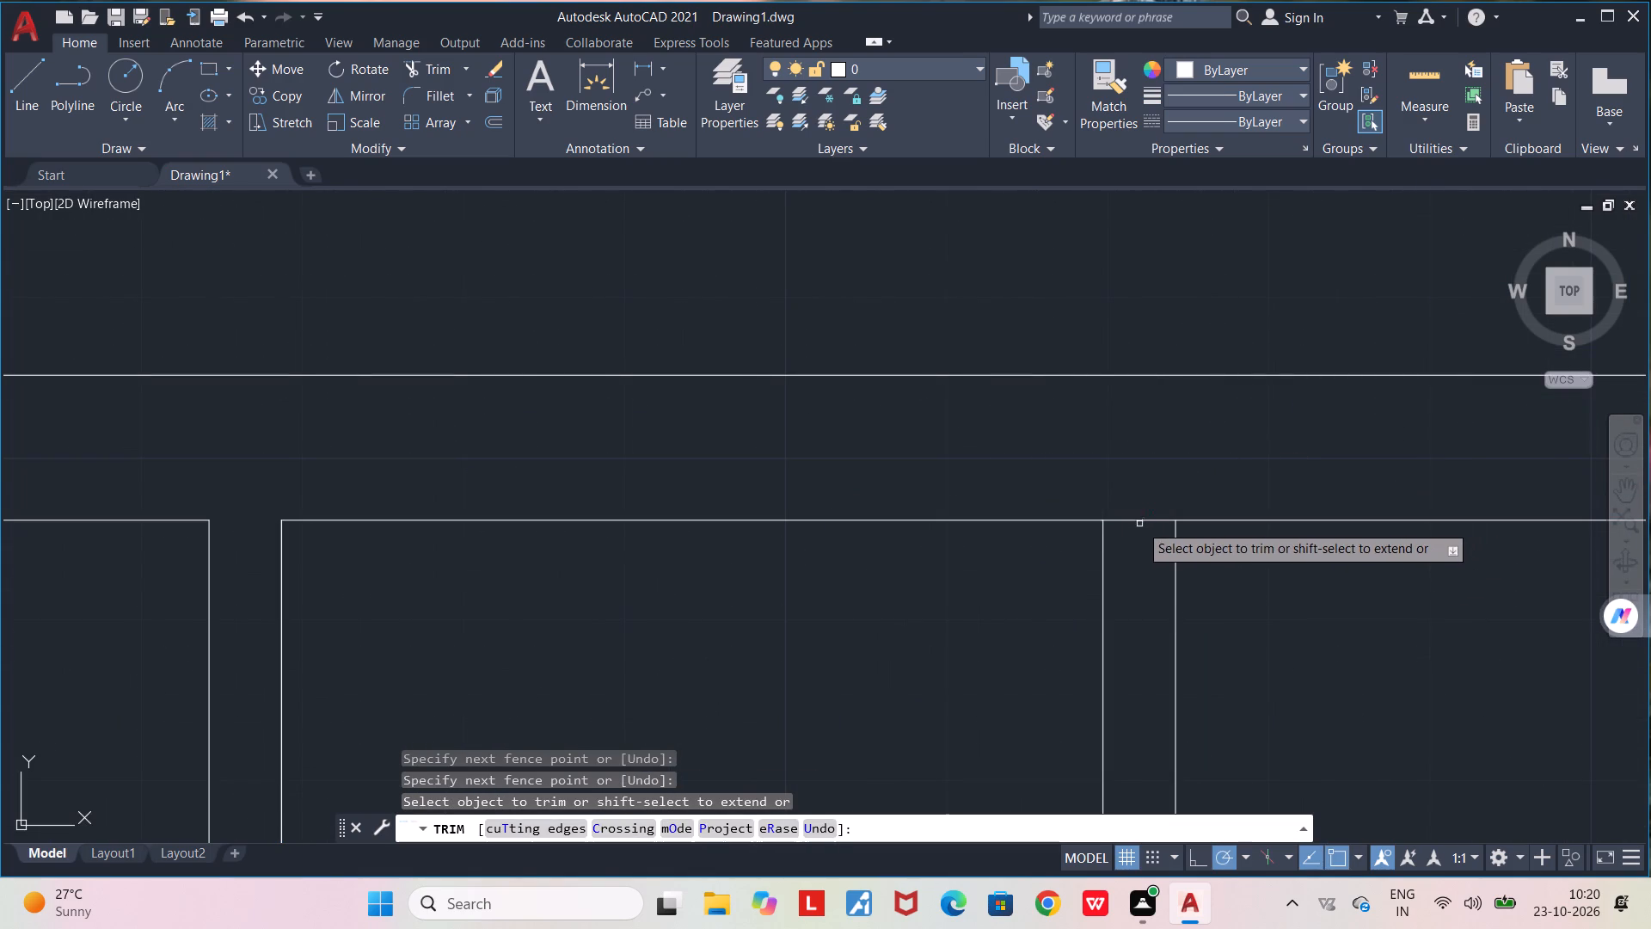
{"action": "left_click", "coordinate": [1139, 521]}
Trim the inner wall lines that overrun into the northeast corner of the exterior walls.
{"action": "scroll", "coordinate": [1144, 542], "scroll_direction": "down", "scroll_amount": 3}
{"action": "middle_click_drag", "start_coordinate": [1329, 655], "coordinate": [889, 458]}
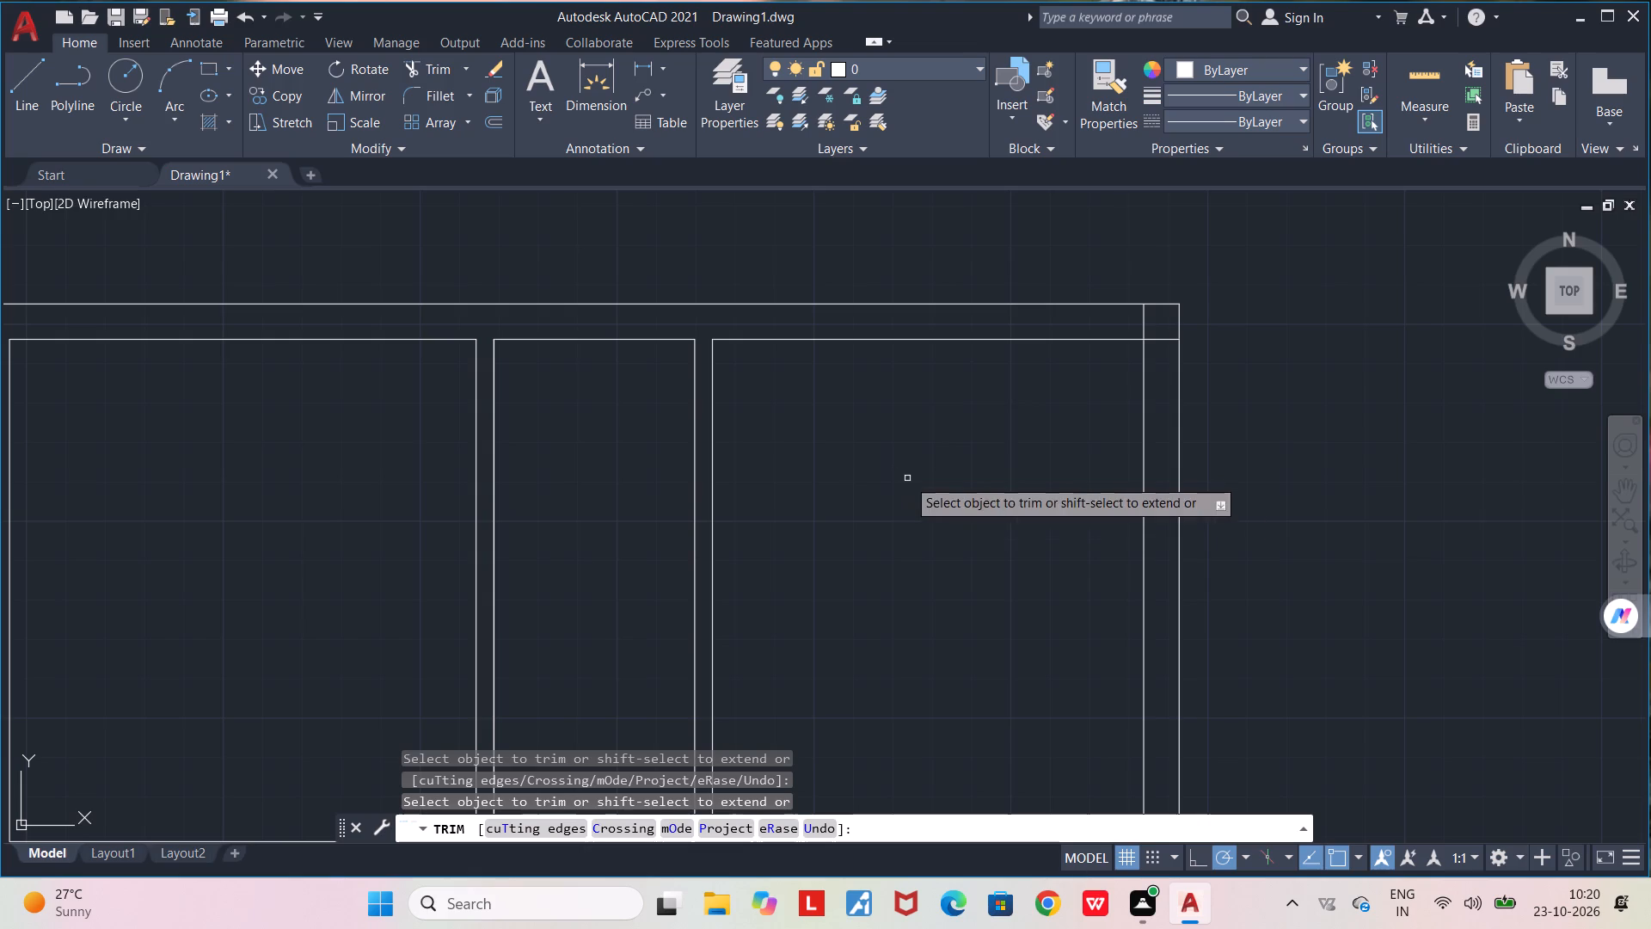
{"action": "scroll", "coordinate": [1132, 334], "scroll_direction": "up", "scroll_amount": 4}
{"action": "left_click", "coordinate": [1144, 292]}
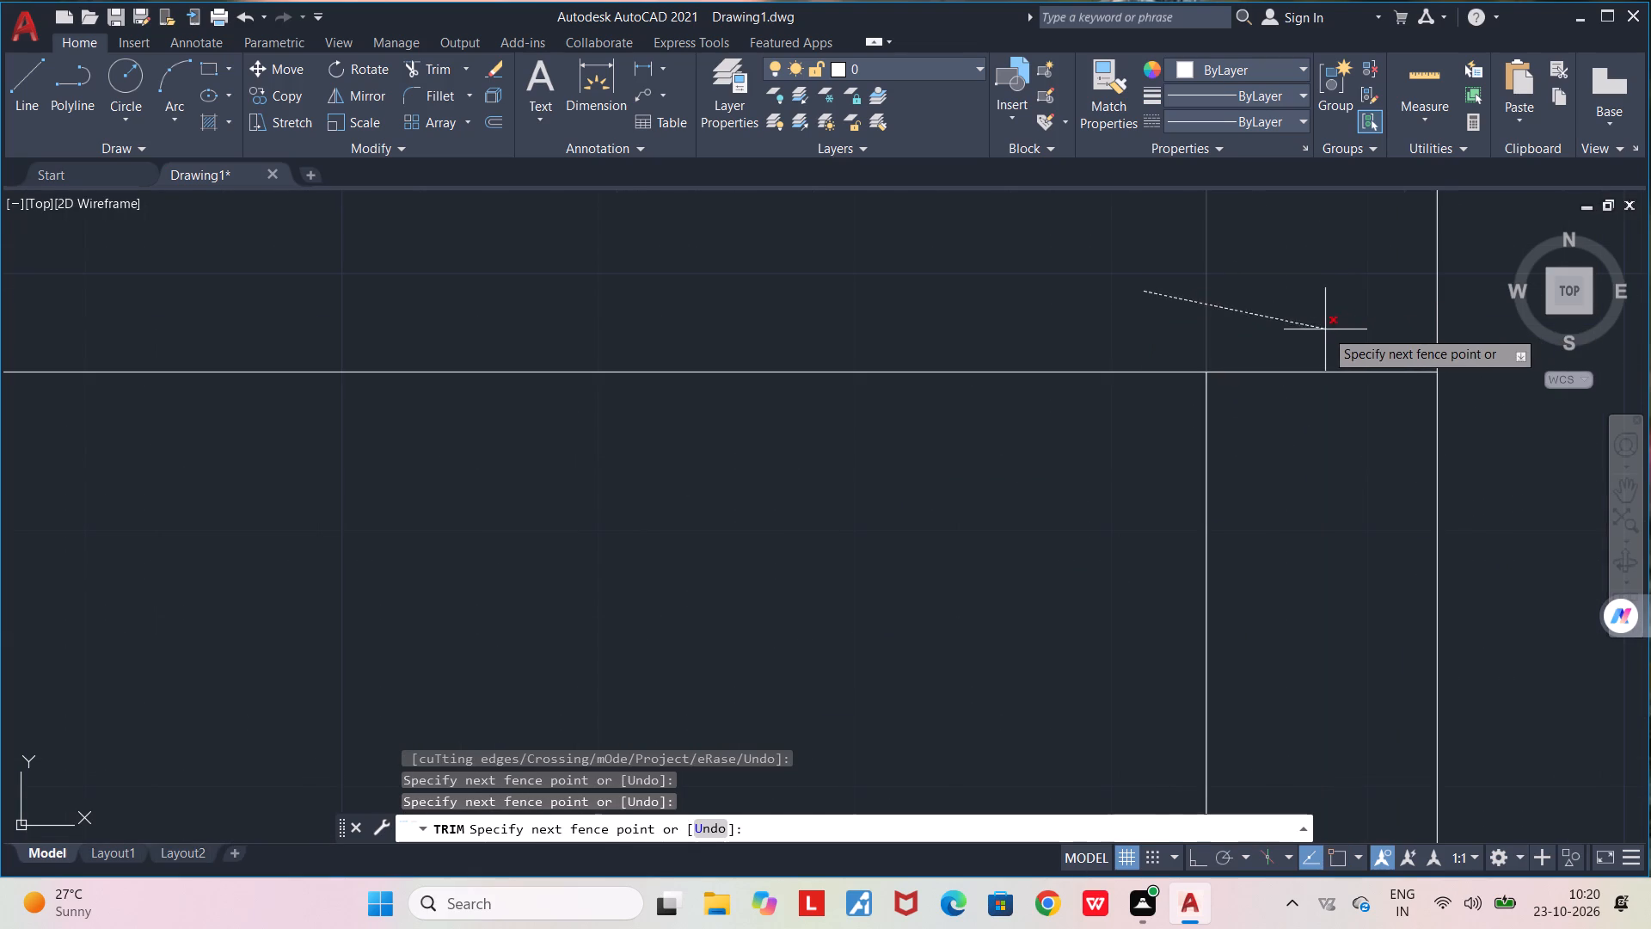
{"action": "left_click", "coordinate": [1323, 341]}
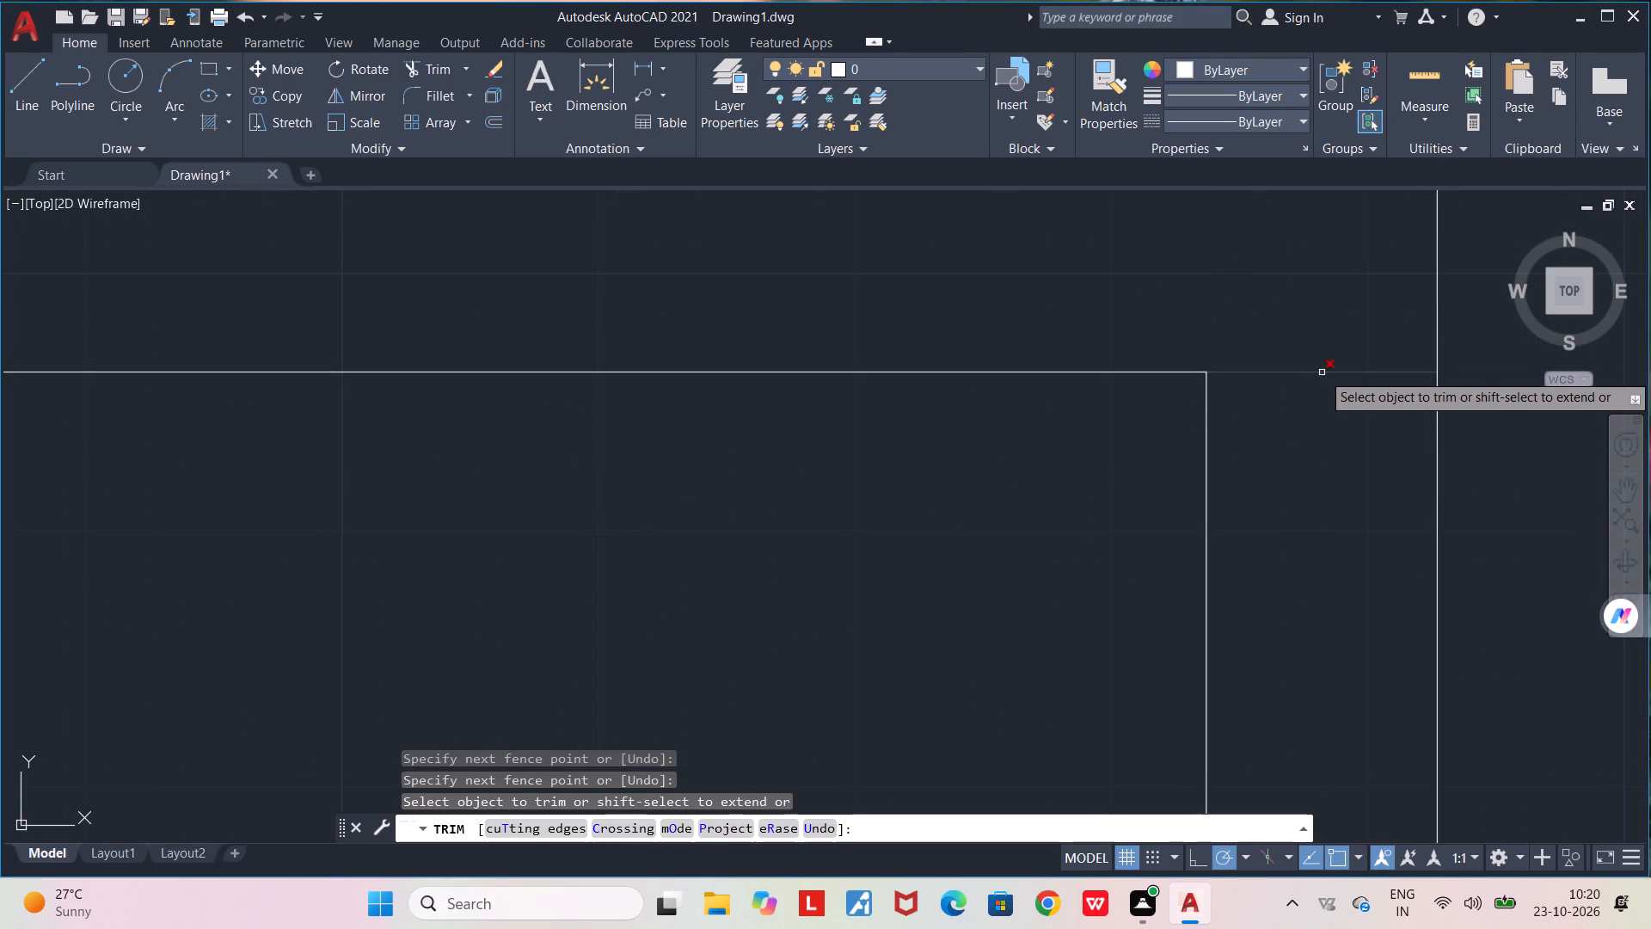
{"action": "left_click", "coordinate": [1322, 372]}
Trim the crossing lines where the upper horizontal partition meets the east exterior wall.
{"action": "scroll", "coordinate": [1320, 405], "scroll_direction": "down", "scroll_amount": 3}
{"action": "middle_click_drag", "start_coordinate": [1065, 630], "coordinate": [1212, 317]}
{"action": "scroll", "coordinate": [1212, 317], "scroll_direction": "down", "scroll_amount": 3}
{"action": "scroll", "coordinate": [1203, 411], "scroll_direction": "up", "scroll_amount": 2}
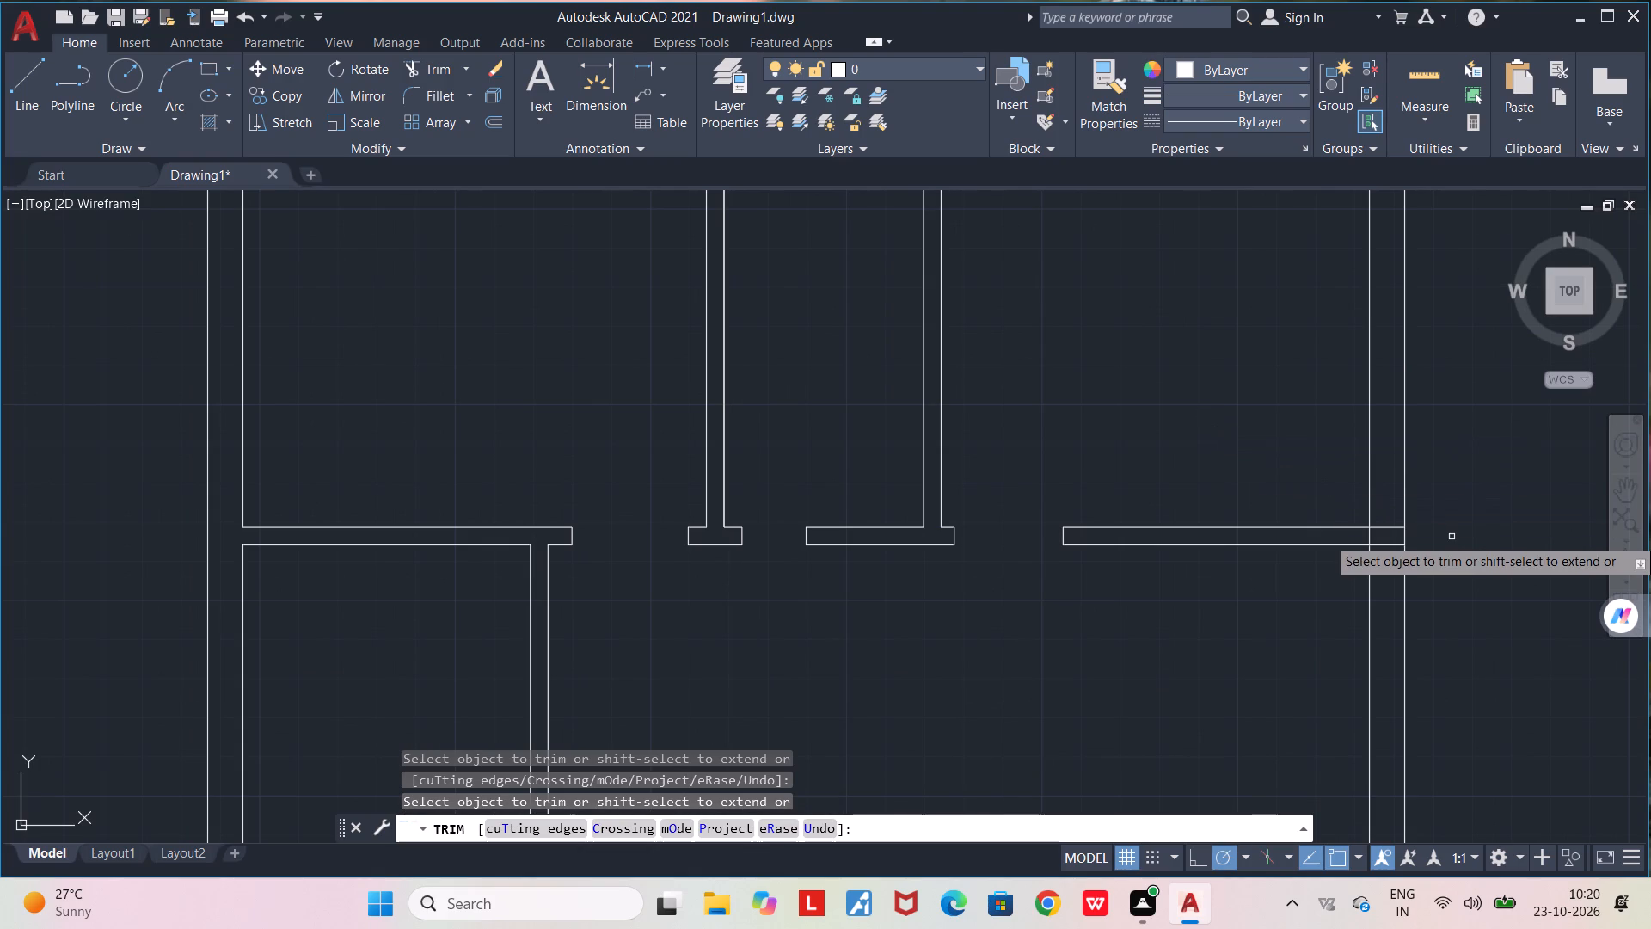
{"action": "scroll", "coordinate": [1390, 548], "scroll_direction": "up", "scroll_amount": 3}
{"action": "left_click", "coordinate": [1409, 418]}
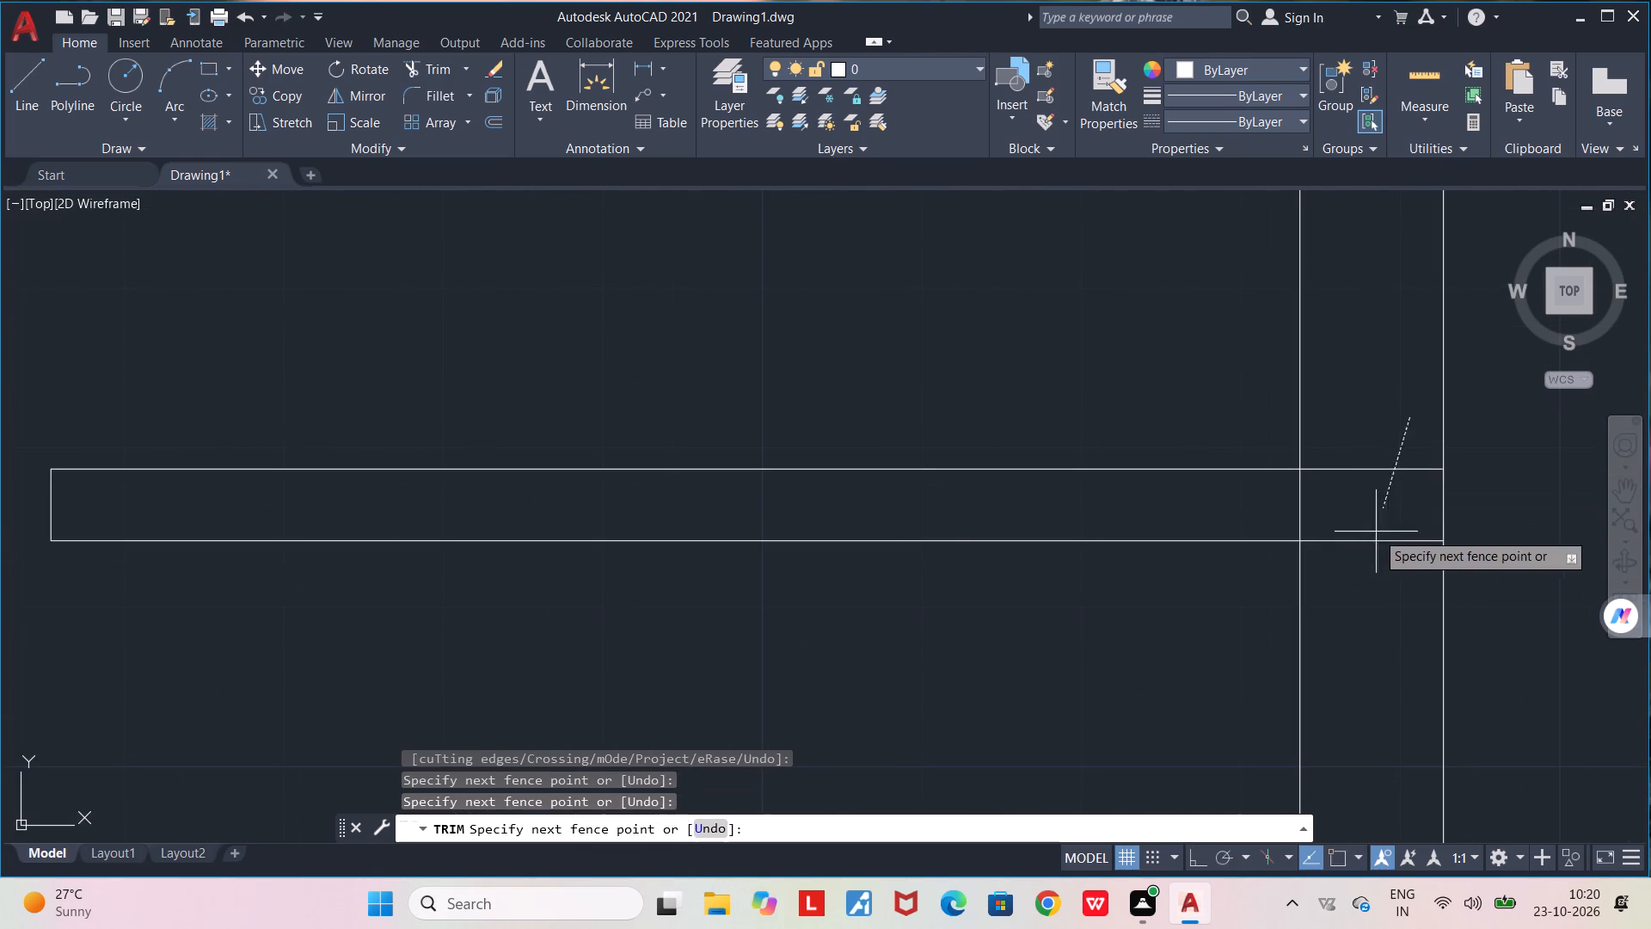
{"action": "left_click", "coordinate": [1372, 574]}
{"action": "left_click", "coordinate": [1298, 513]}
Trim the crossing lines where the middle horizontal partition meets the west exterior wall.
{"action": "scroll", "coordinate": [1315, 515], "scroll_direction": "down", "scroll_amount": 3}
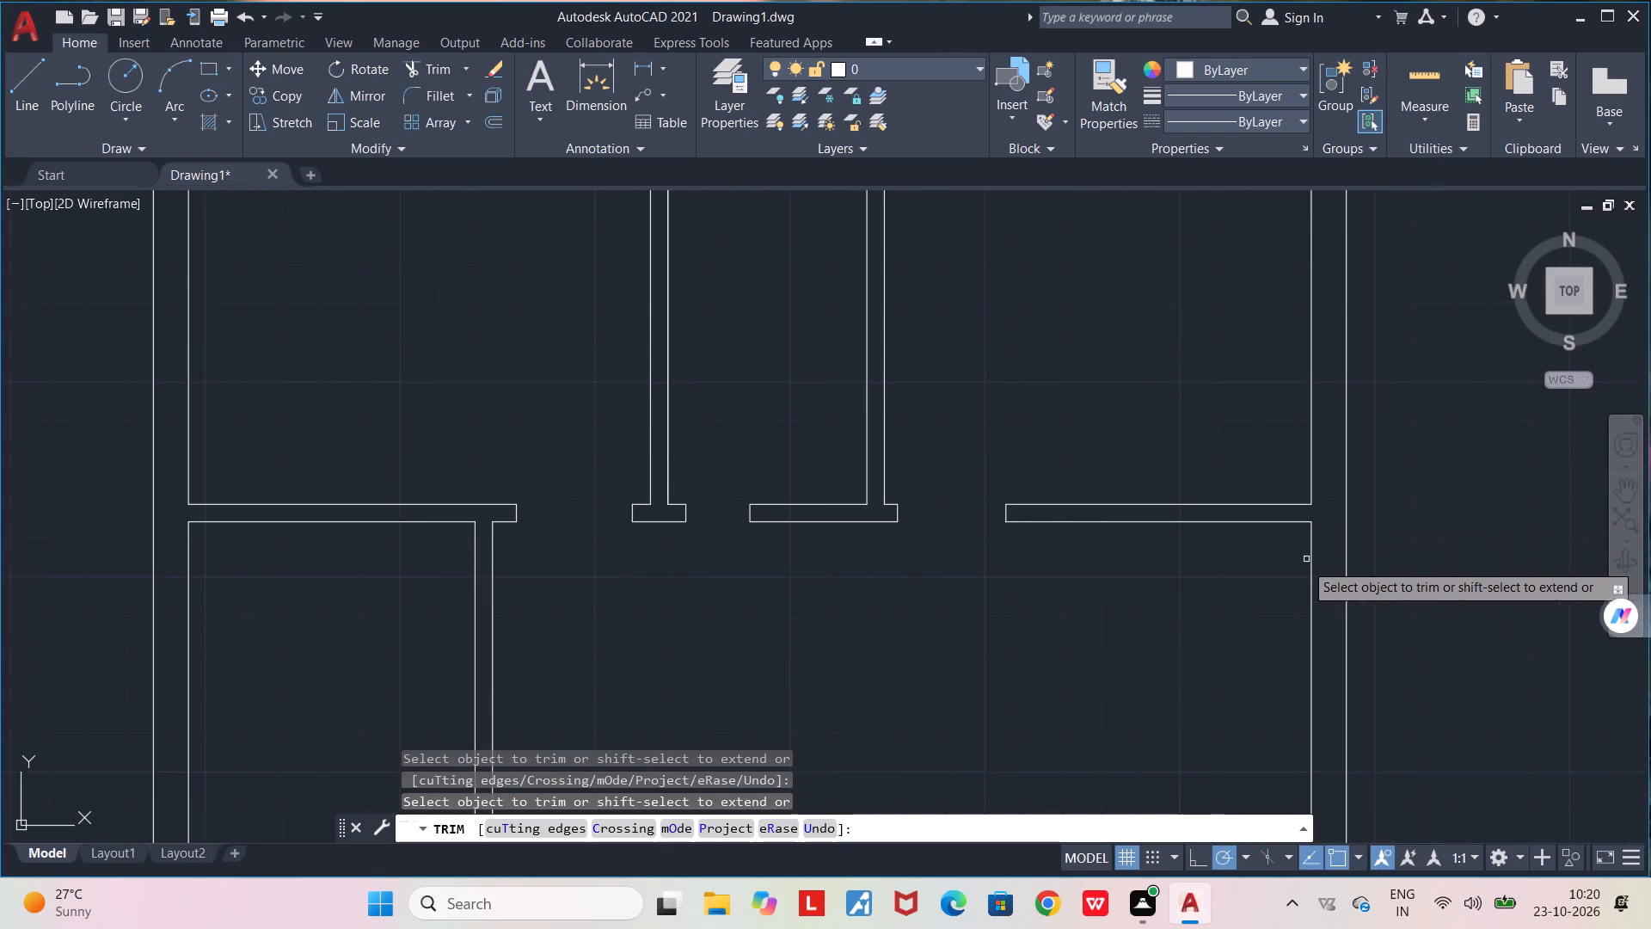
{"action": "middle_click_drag", "start_coordinate": [1148, 651], "coordinate": [1218, 545]}
{"action": "scroll", "coordinate": [1218, 545], "scroll_direction": "down", "scroll_amount": 2}
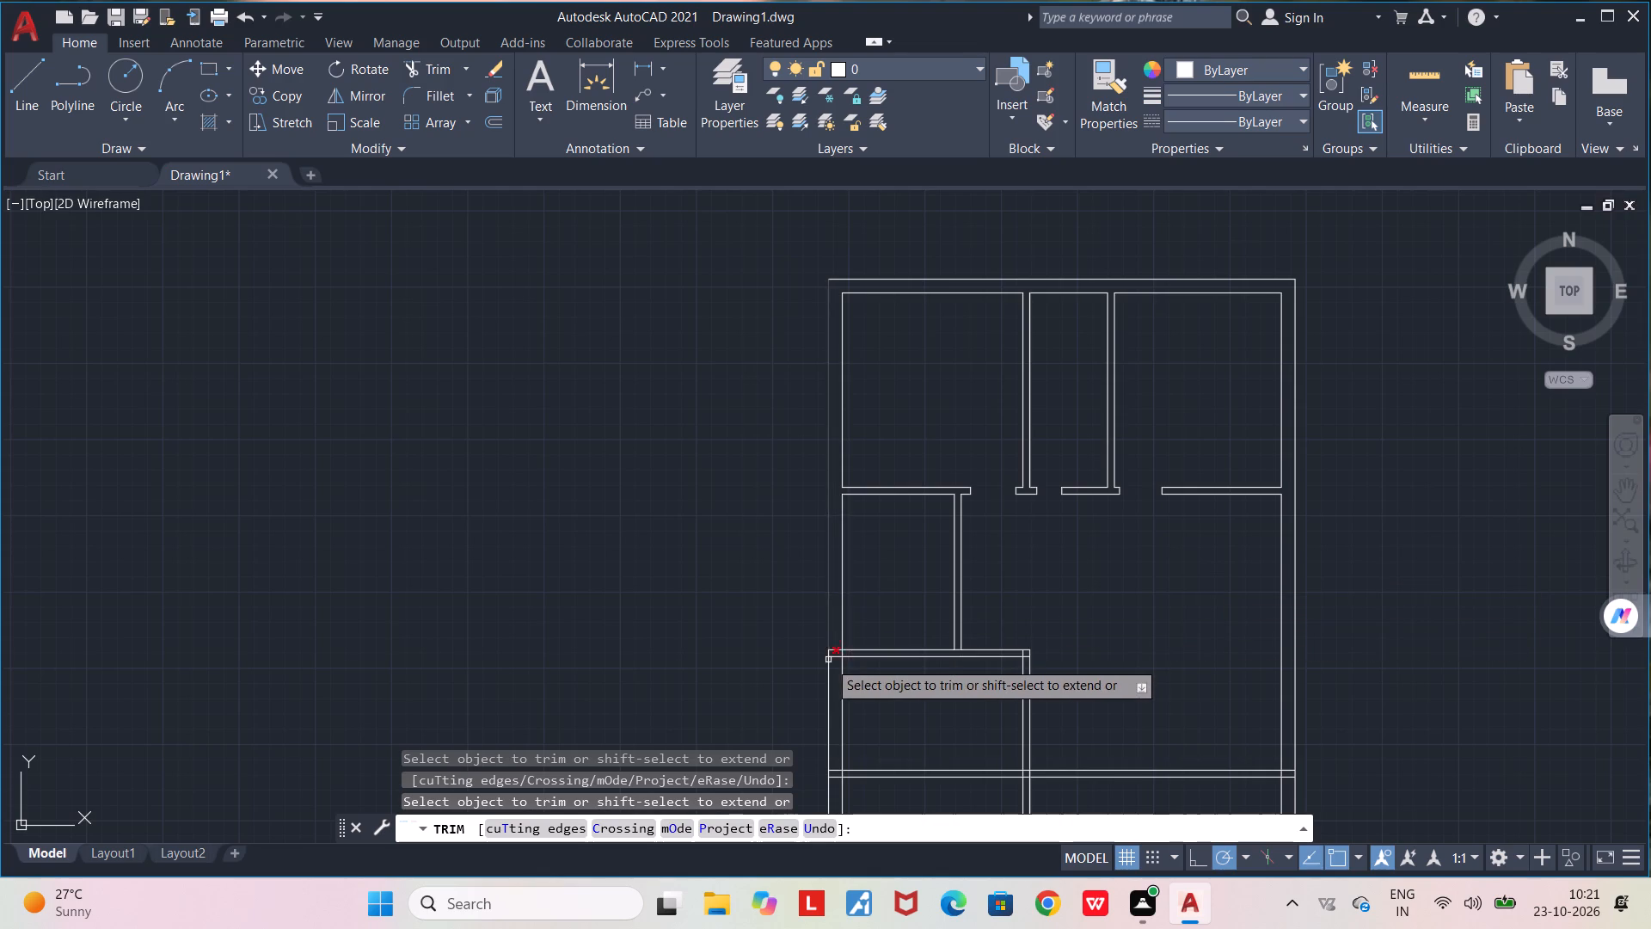
{"action": "scroll", "coordinate": [832, 671], "scroll_direction": "up", "scroll_amount": 4}
{"action": "left_click", "coordinate": [851, 513]}
{"action": "left_click", "coordinate": [856, 609]}
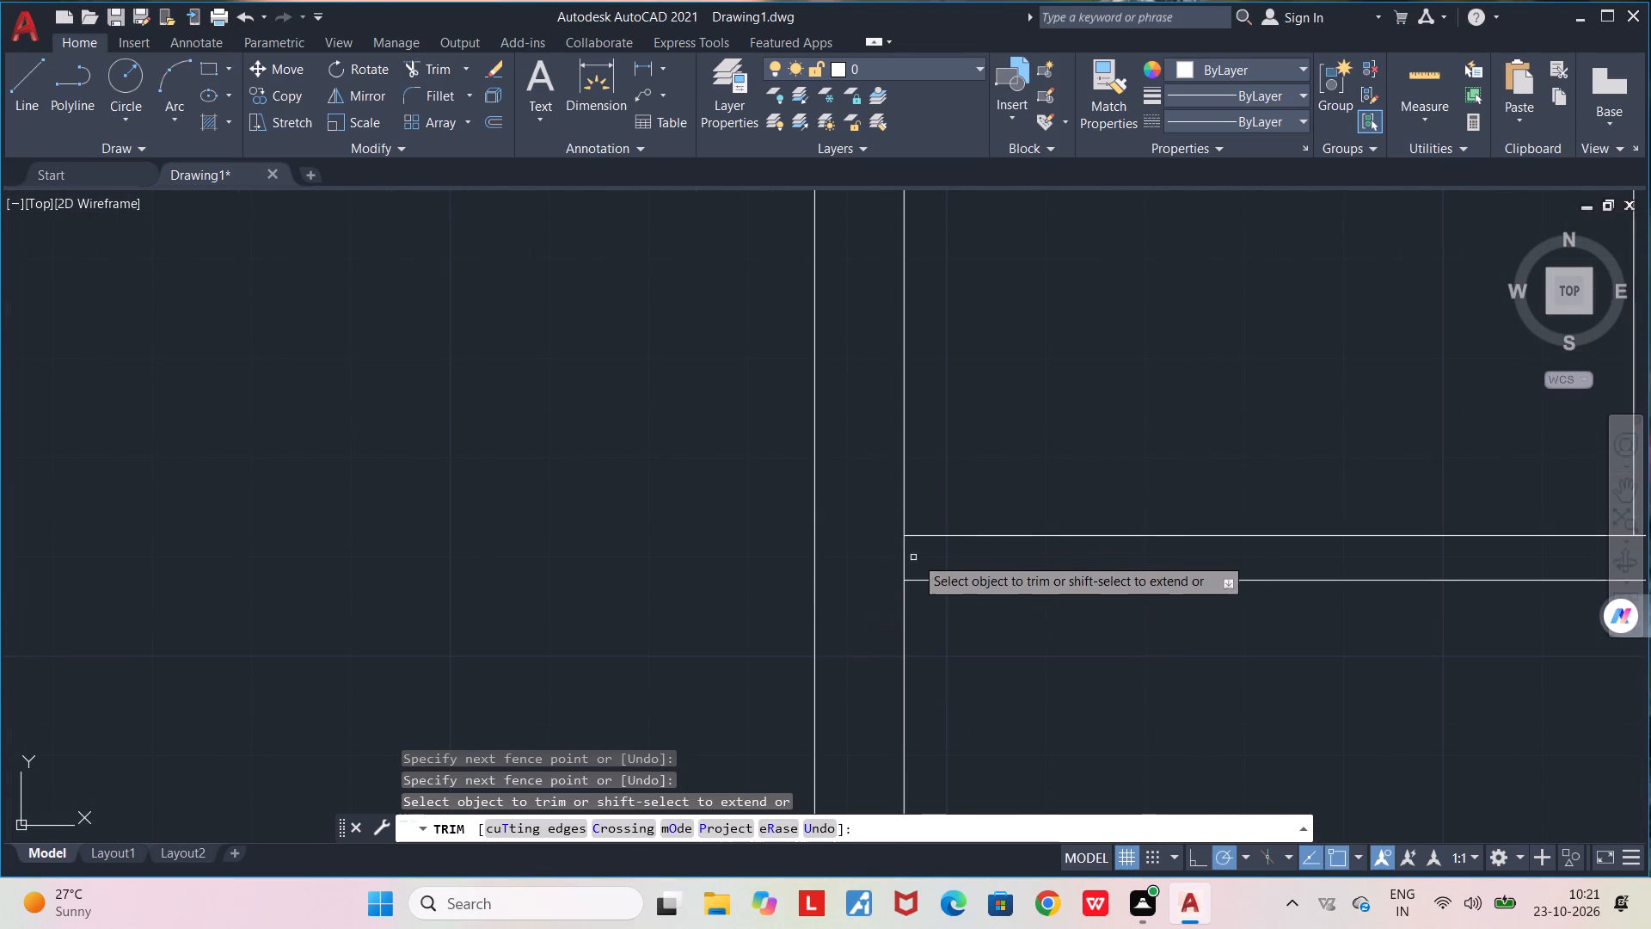
{"action": "left_click", "coordinate": [904, 558]}
Trim the middle partition's upper line between the two lines of the western vertical partition that meets it.
{"action": "scroll", "coordinate": [904, 558], "scroll_direction": "down", "scroll_amount": 3}
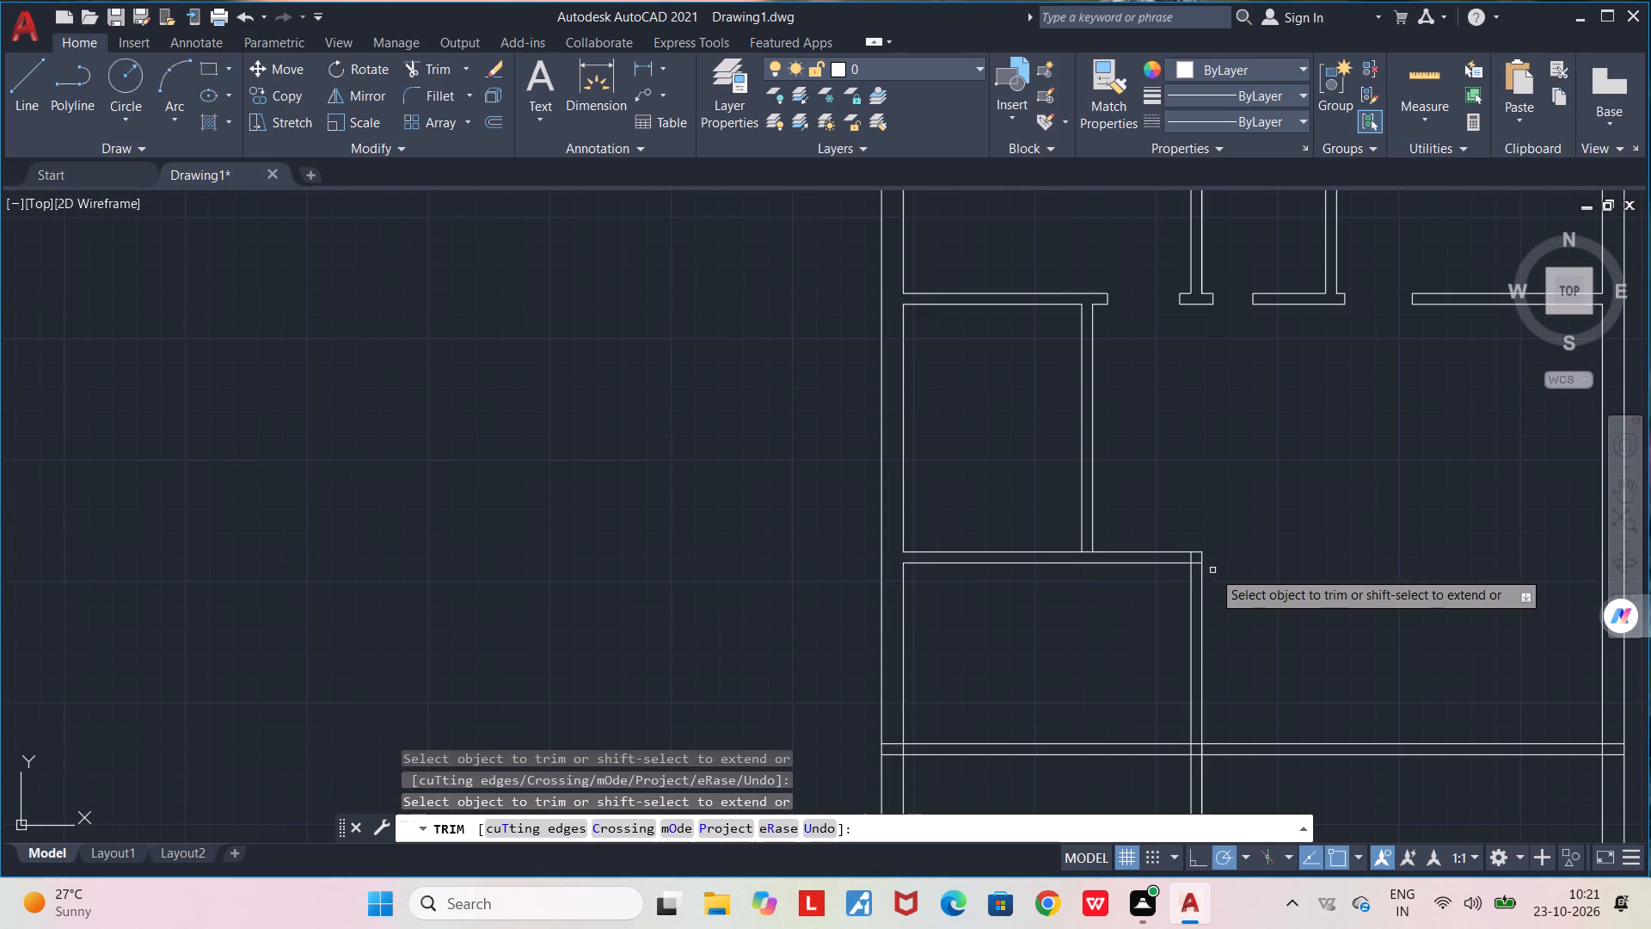
{"action": "scroll", "coordinate": [1209, 569], "scroll_direction": "up", "scroll_amount": 3}
{"action": "left_click", "coordinate": [710, 507]}
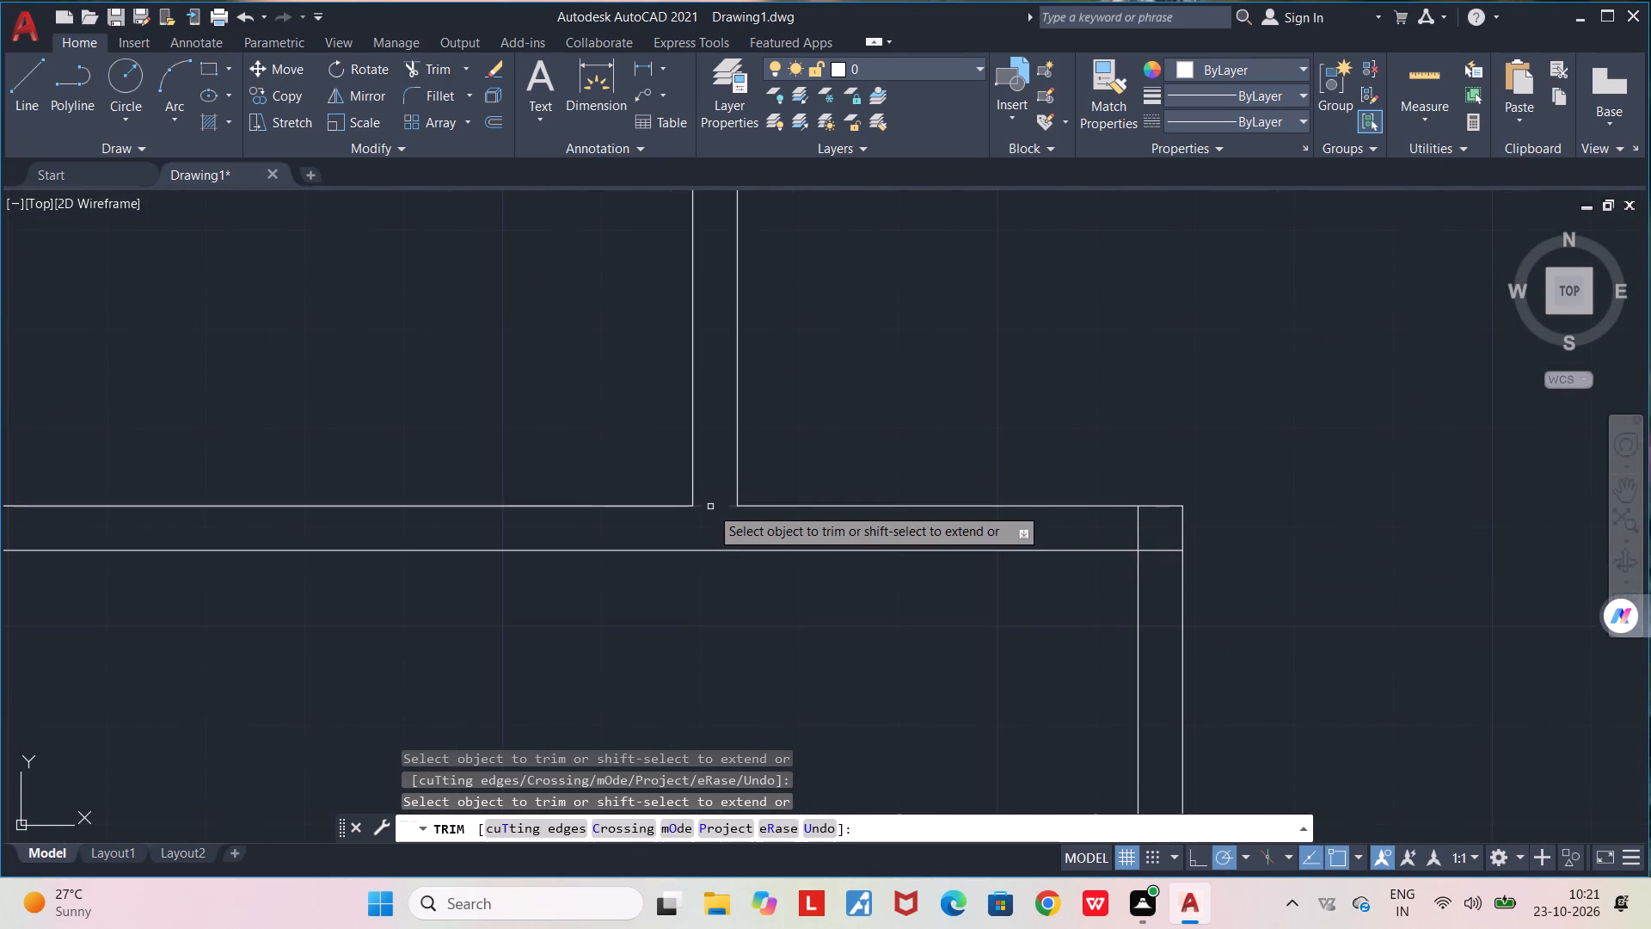
Trim the overlapping inner lines at the east corner of the middle horizontal partition and finish trimming.
{"action": "scroll", "coordinate": [710, 507], "scroll_direction": "down", "scroll_amount": 1}
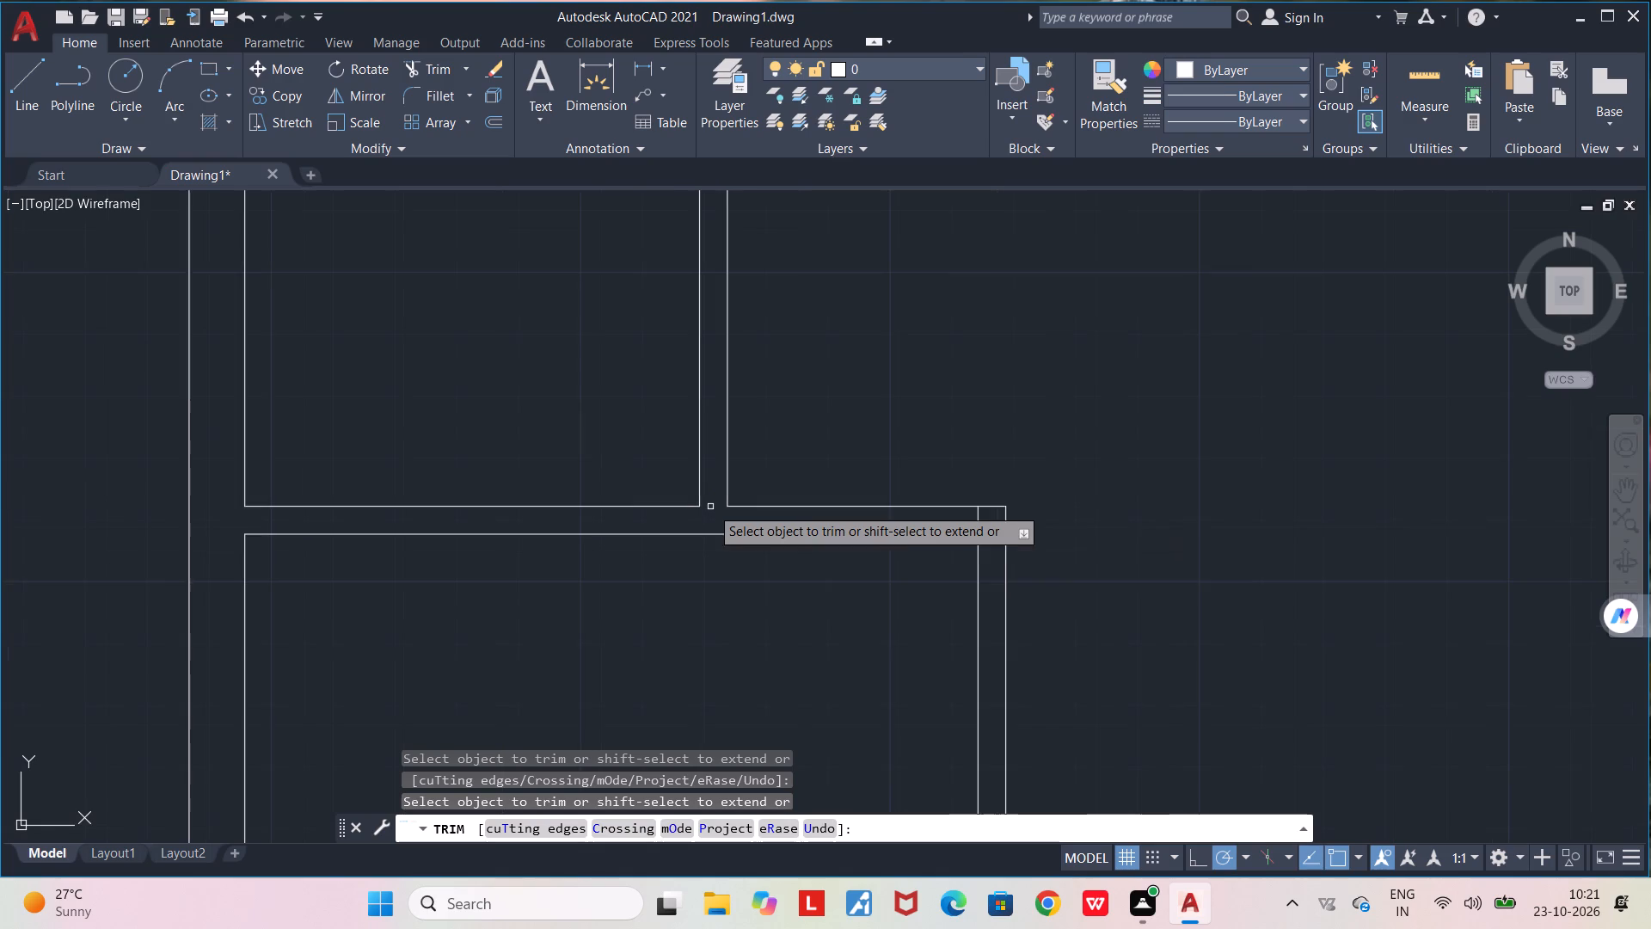
{"action": "scroll", "coordinate": [990, 527], "scroll_direction": "up", "scroll_amount": 5}
{"action": "left_click", "coordinate": [813, 486]}
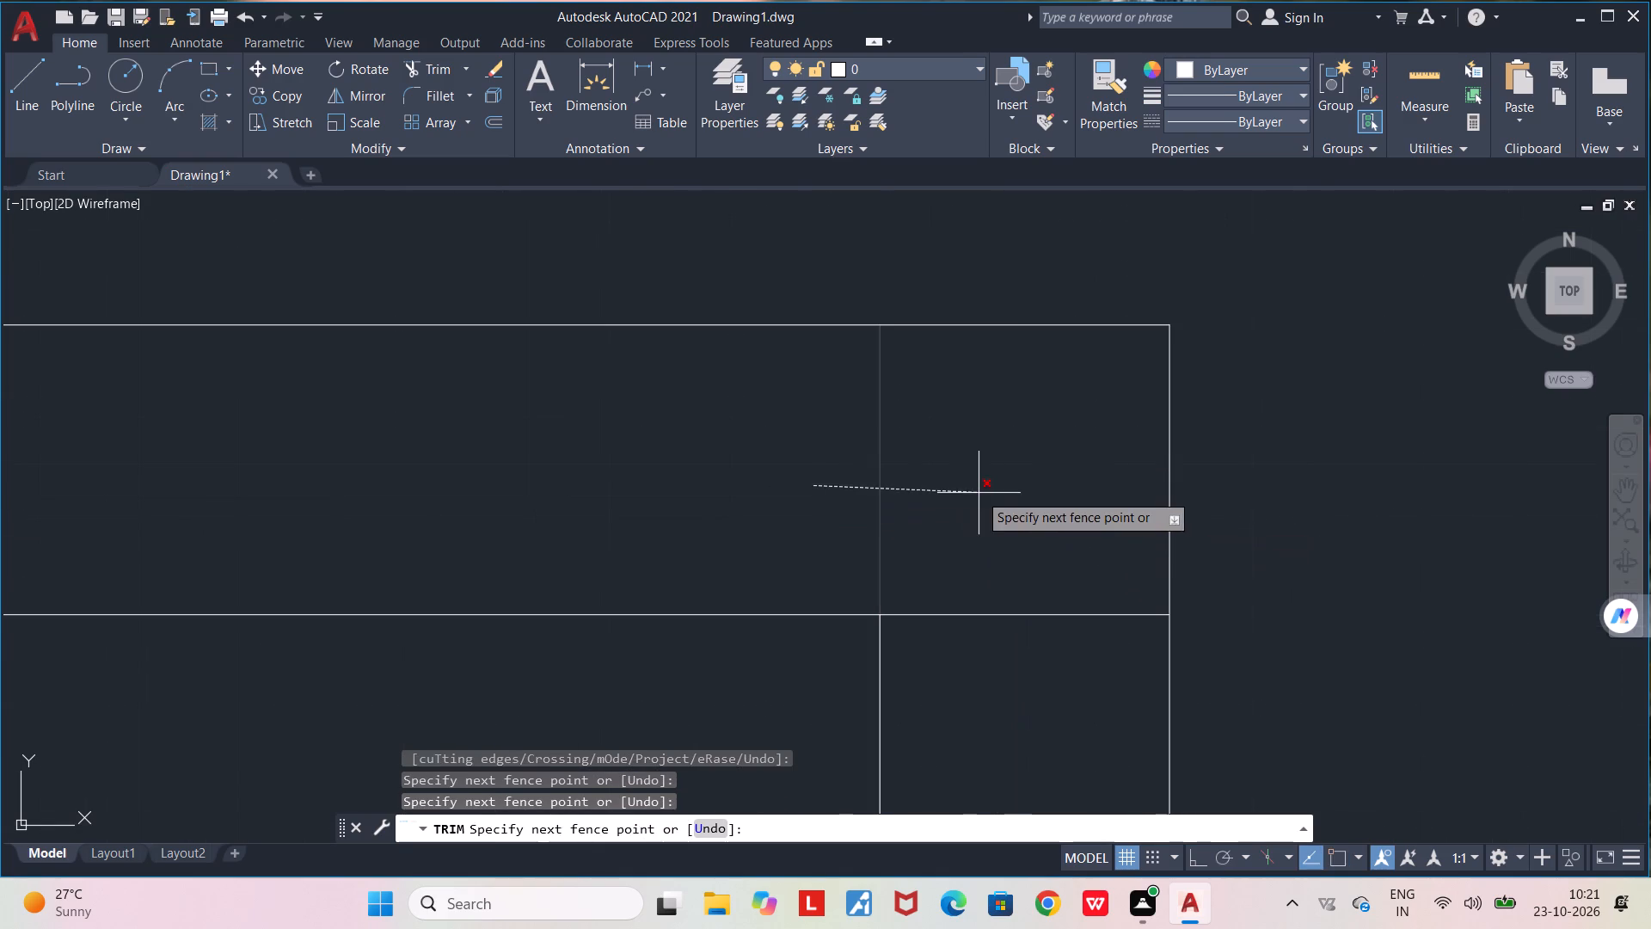
{"action": "left_click", "coordinate": [979, 493]}
{"action": "left_click", "coordinate": [1002, 617]}
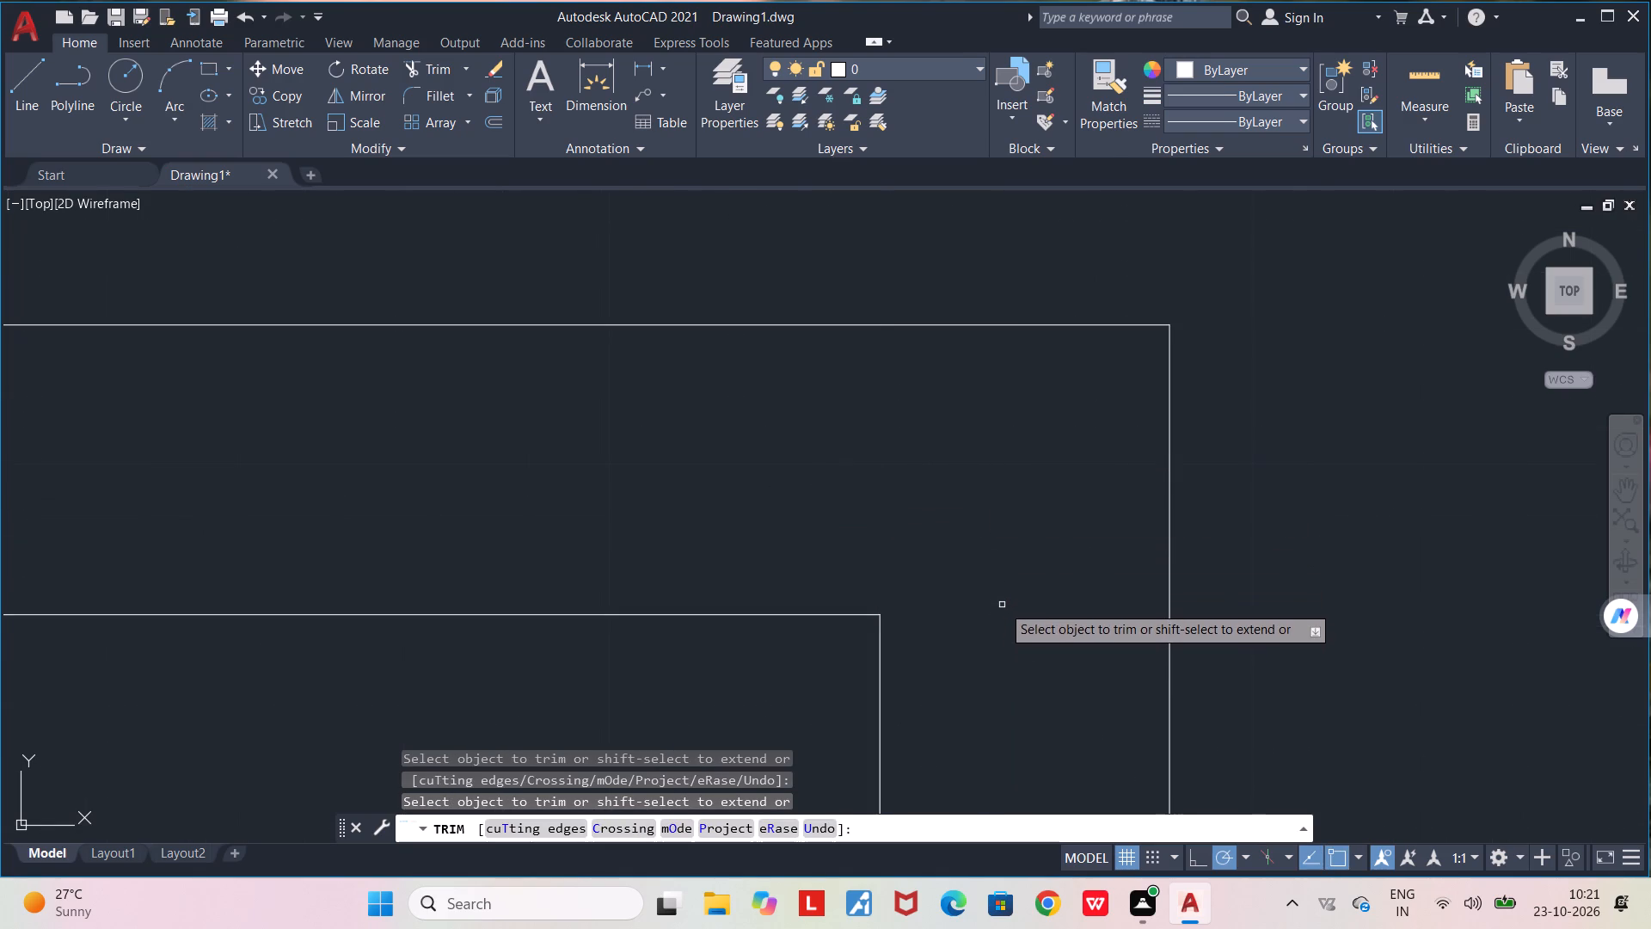
{"action": "scroll", "coordinate": [1002, 602], "scroll_direction": "down", "scroll_amount": 2}
{"action": "middle_click_drag", "start_coordinate": [1010, 629], "coordinate": [1093, 406]}
{"action": "scroll", "coordinate": [1093, 406], "scroll_direction": "down", "scroll_amount": 3}
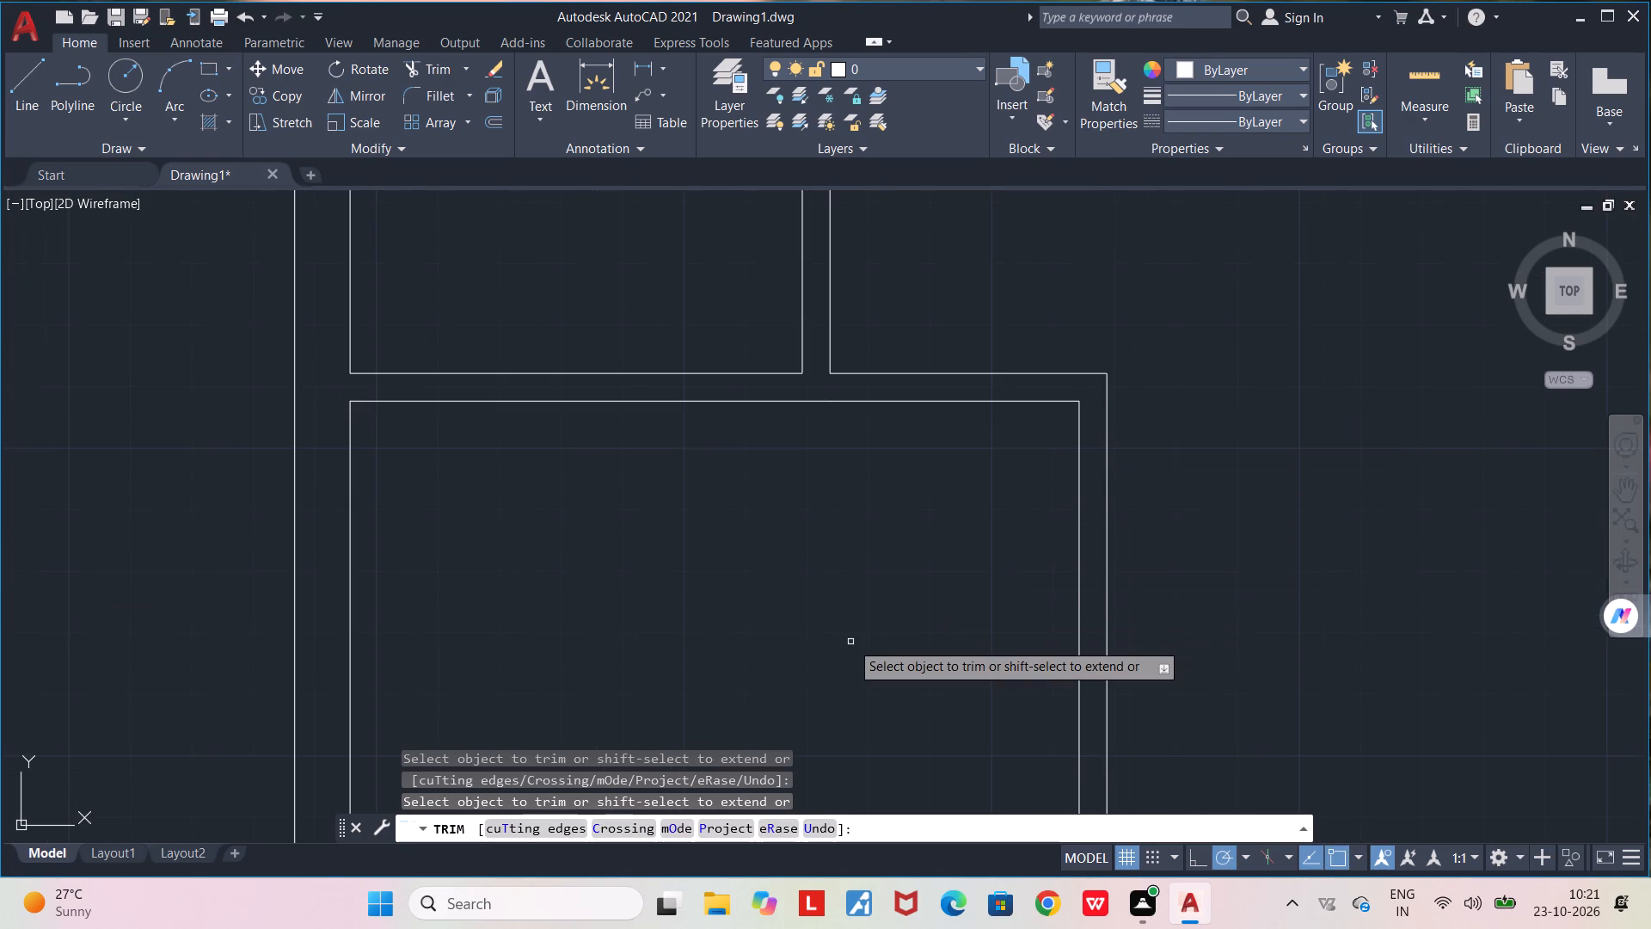
{"action": "middle_click_drag", "start_coordinate": [850, 642], "coordinate": [919, 557]}
{"action": "scroll", "coordinate": [919, 557], "scroll_direction": "down", "scroll_amount": 2}
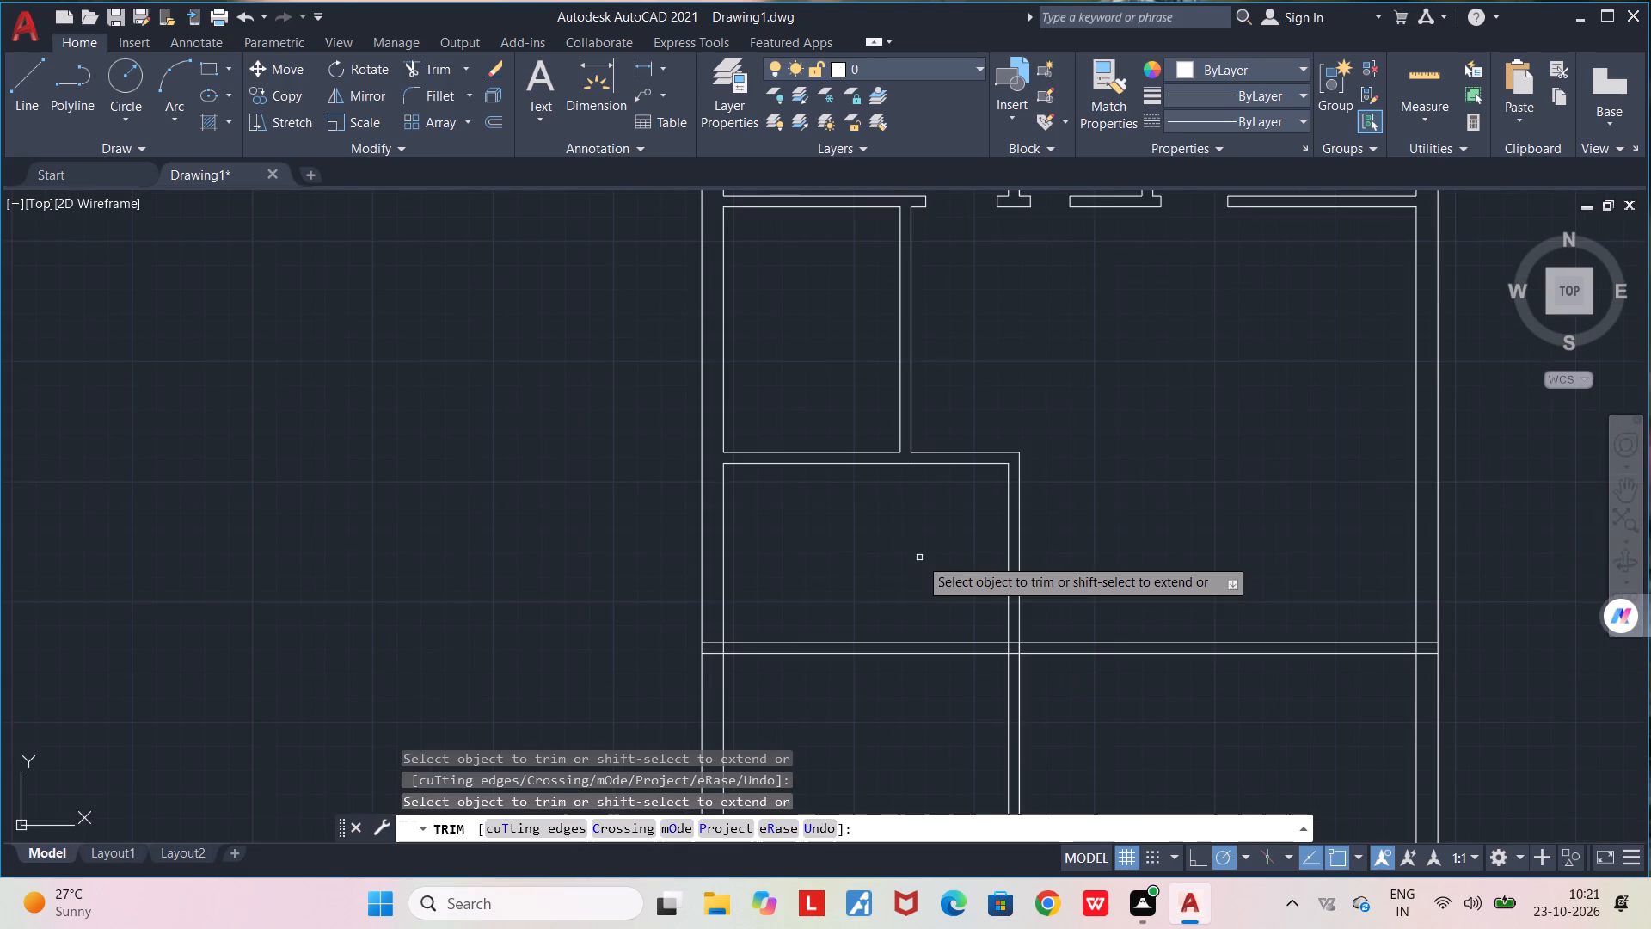
{"action": "scroll", "coordinate": [919, 557], "scroll_direction": "down", "scroll_amount": 1}
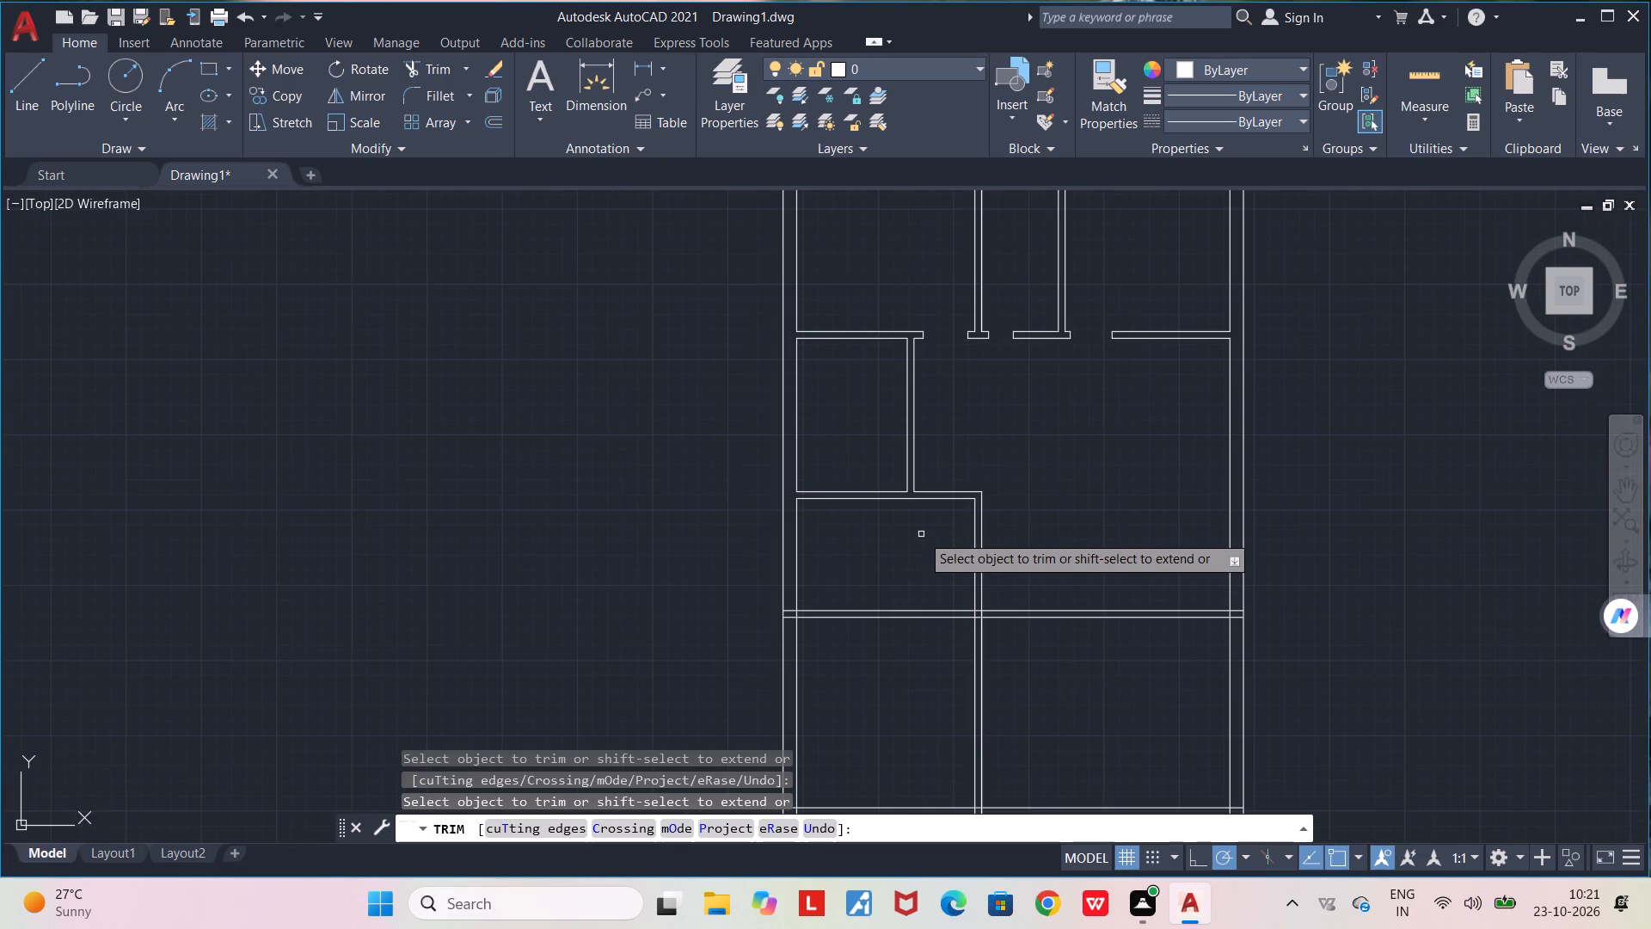
{"action": "scroll", "coordinate": [914, 444], "scroll_direction": "up", "scroll_amount": 4}
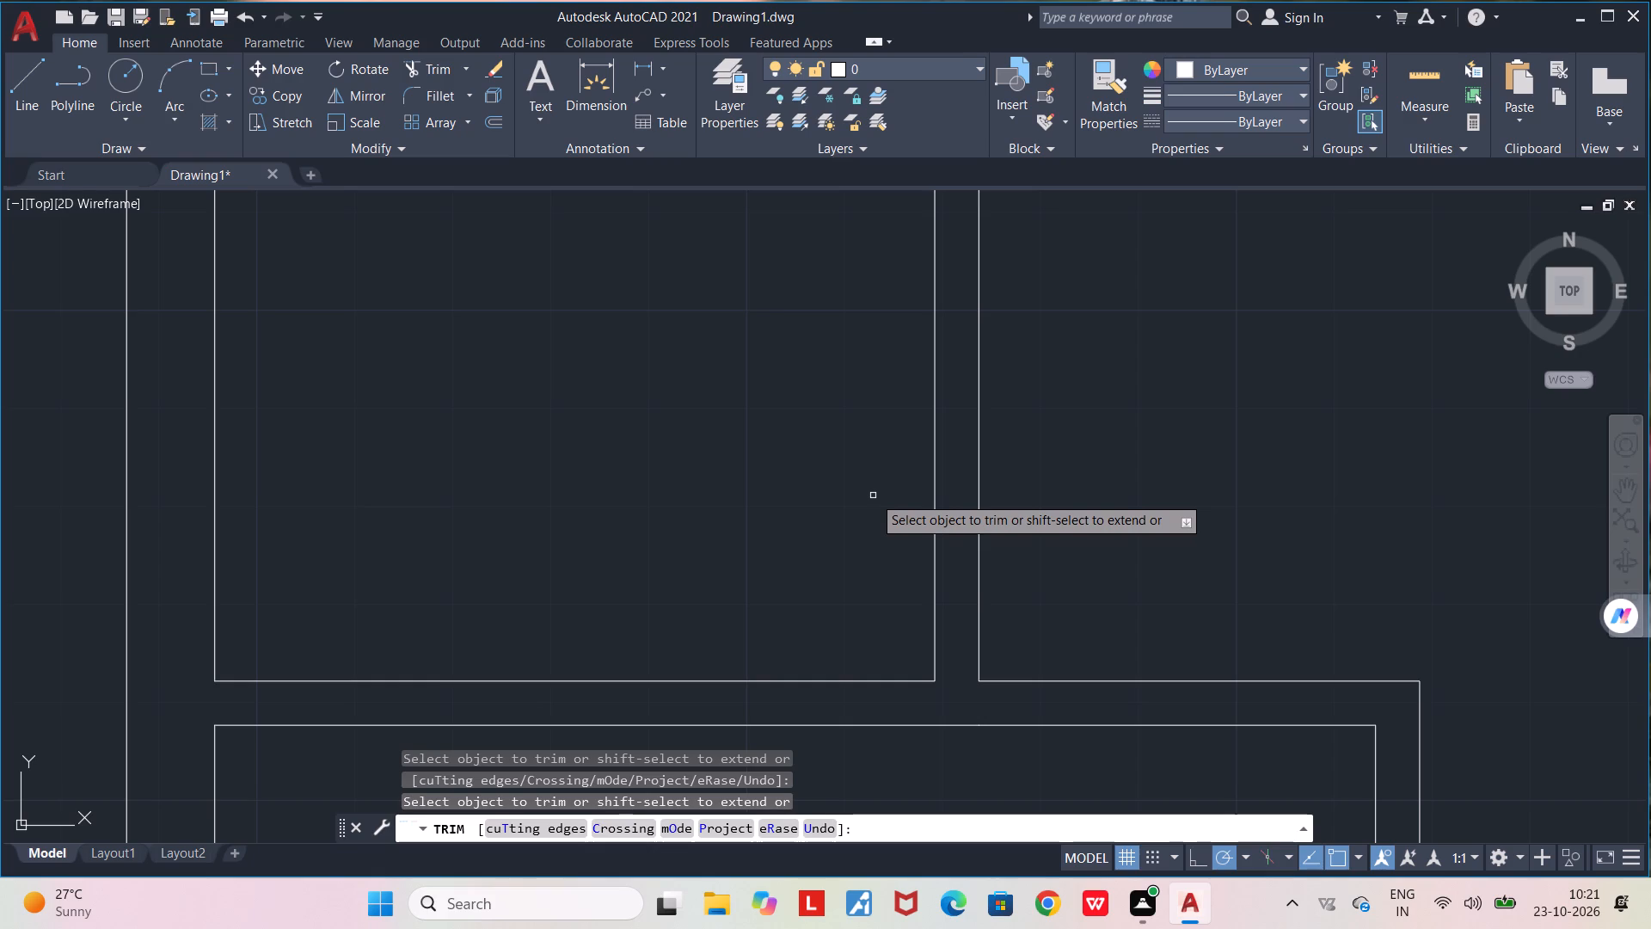
{"action": "key", "text": "space"}
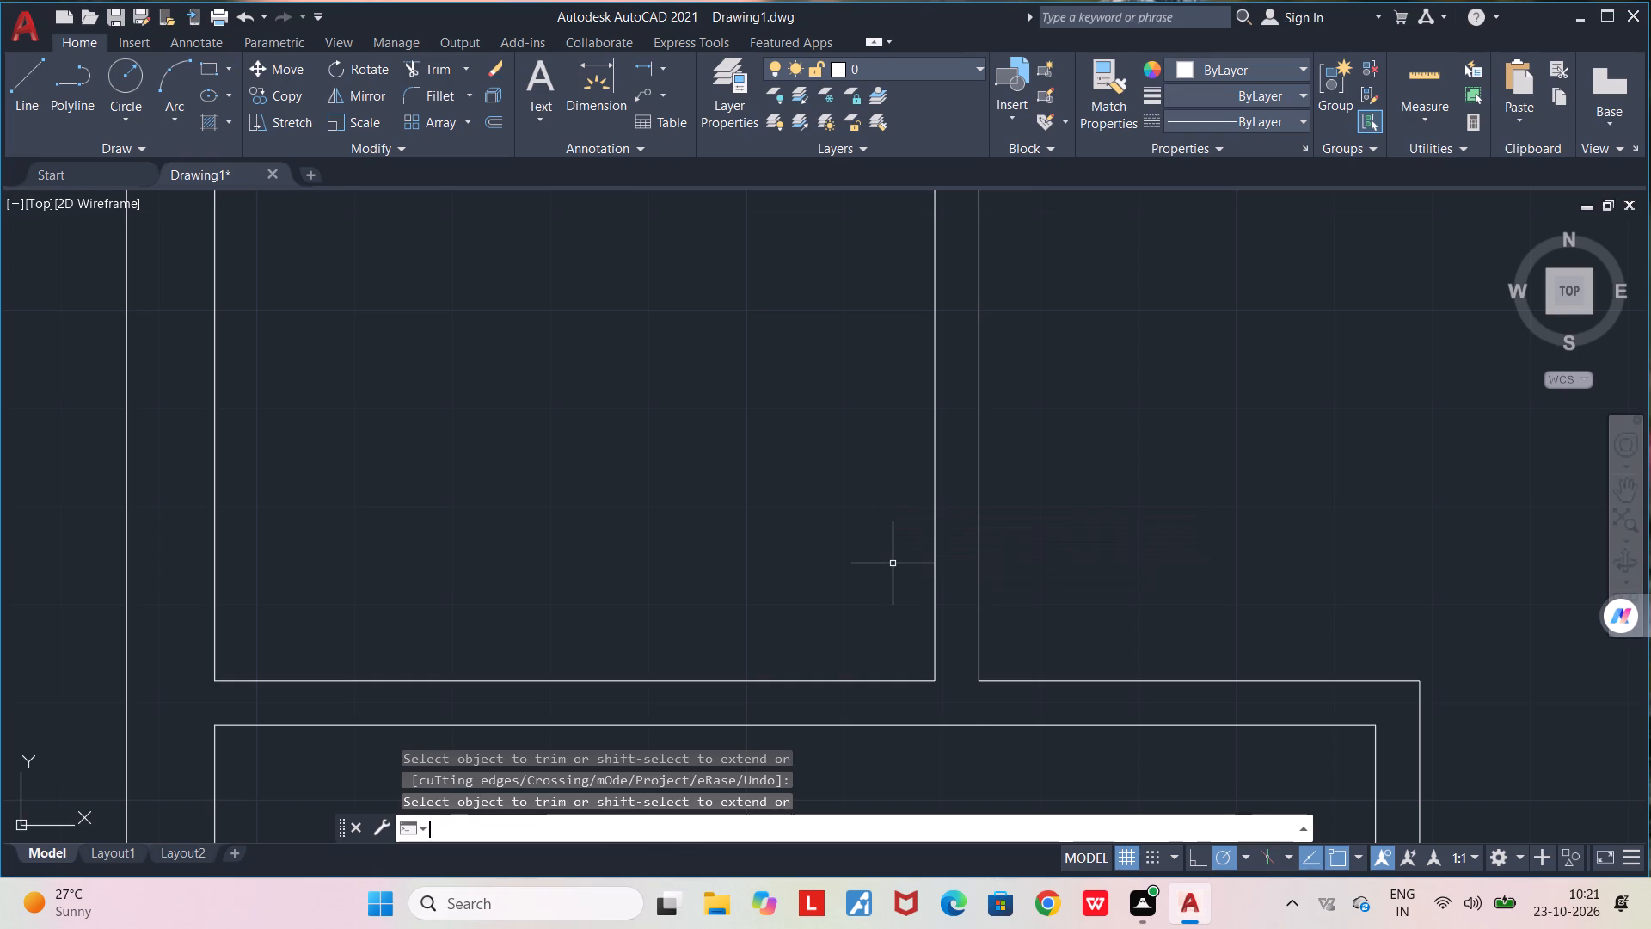
Draw two door jamb lines across the western vertical partition, one just above the middle partition and one farther north, about 1'-10" long.
{"action": "type", "text": "L"}
{"action": "key", "text": "Return"}
{"action": "scroll", "coordinate": [968, 707], "scroll_direction": "up", "scroll_amount": 3}
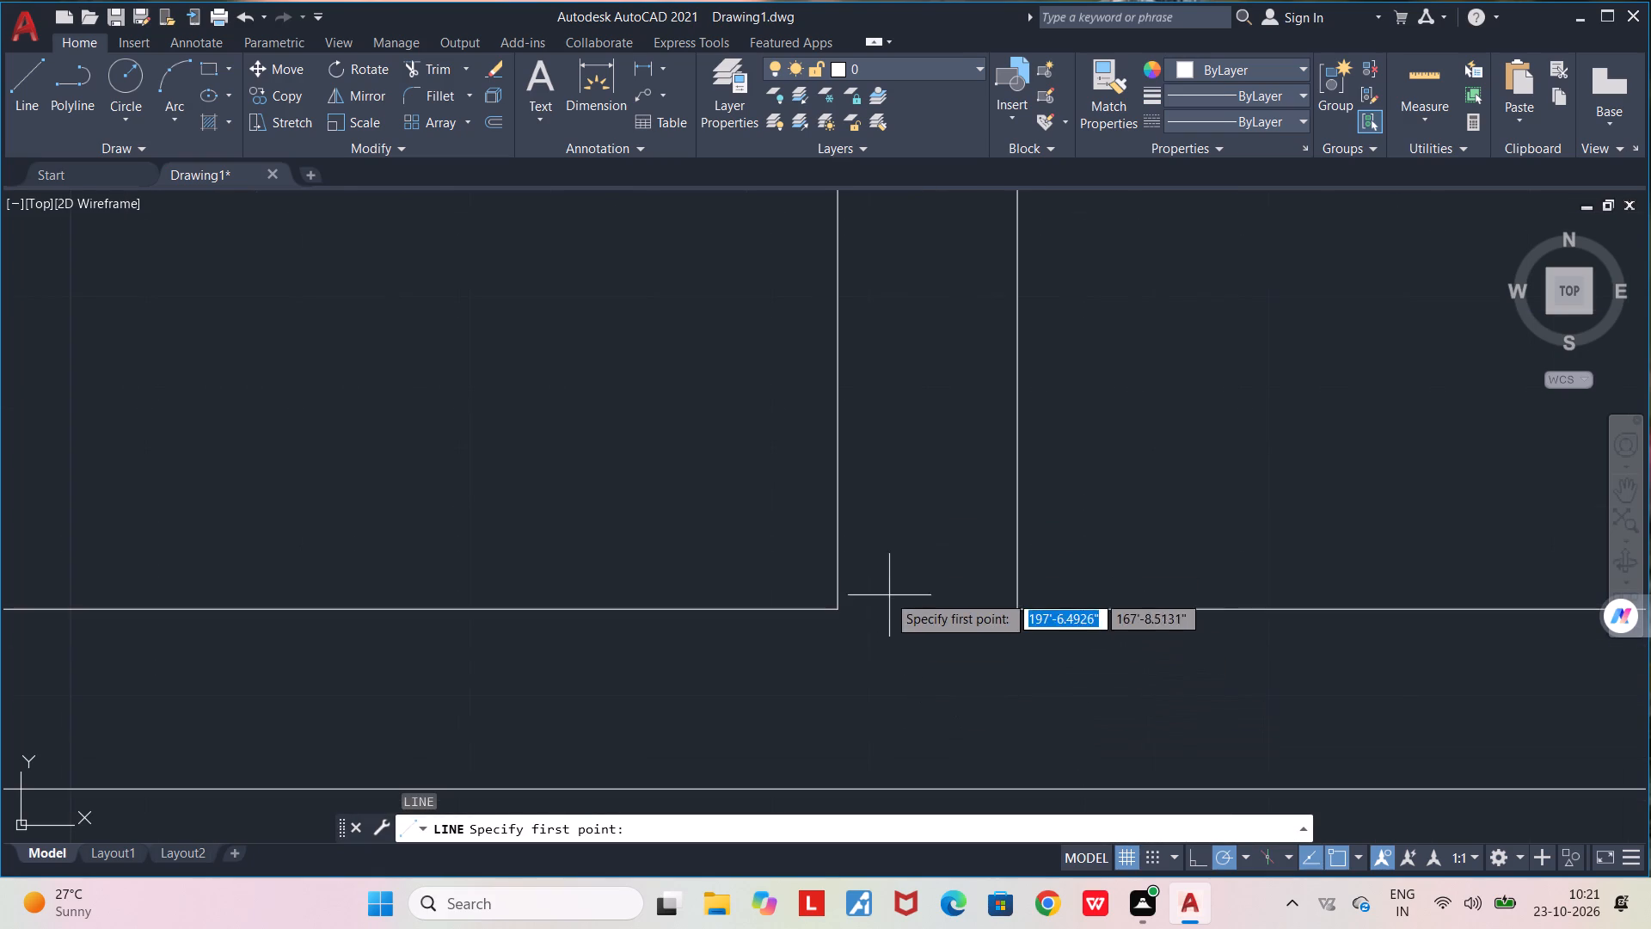
{"action": "left_click", "coordinate": [837, 579]}
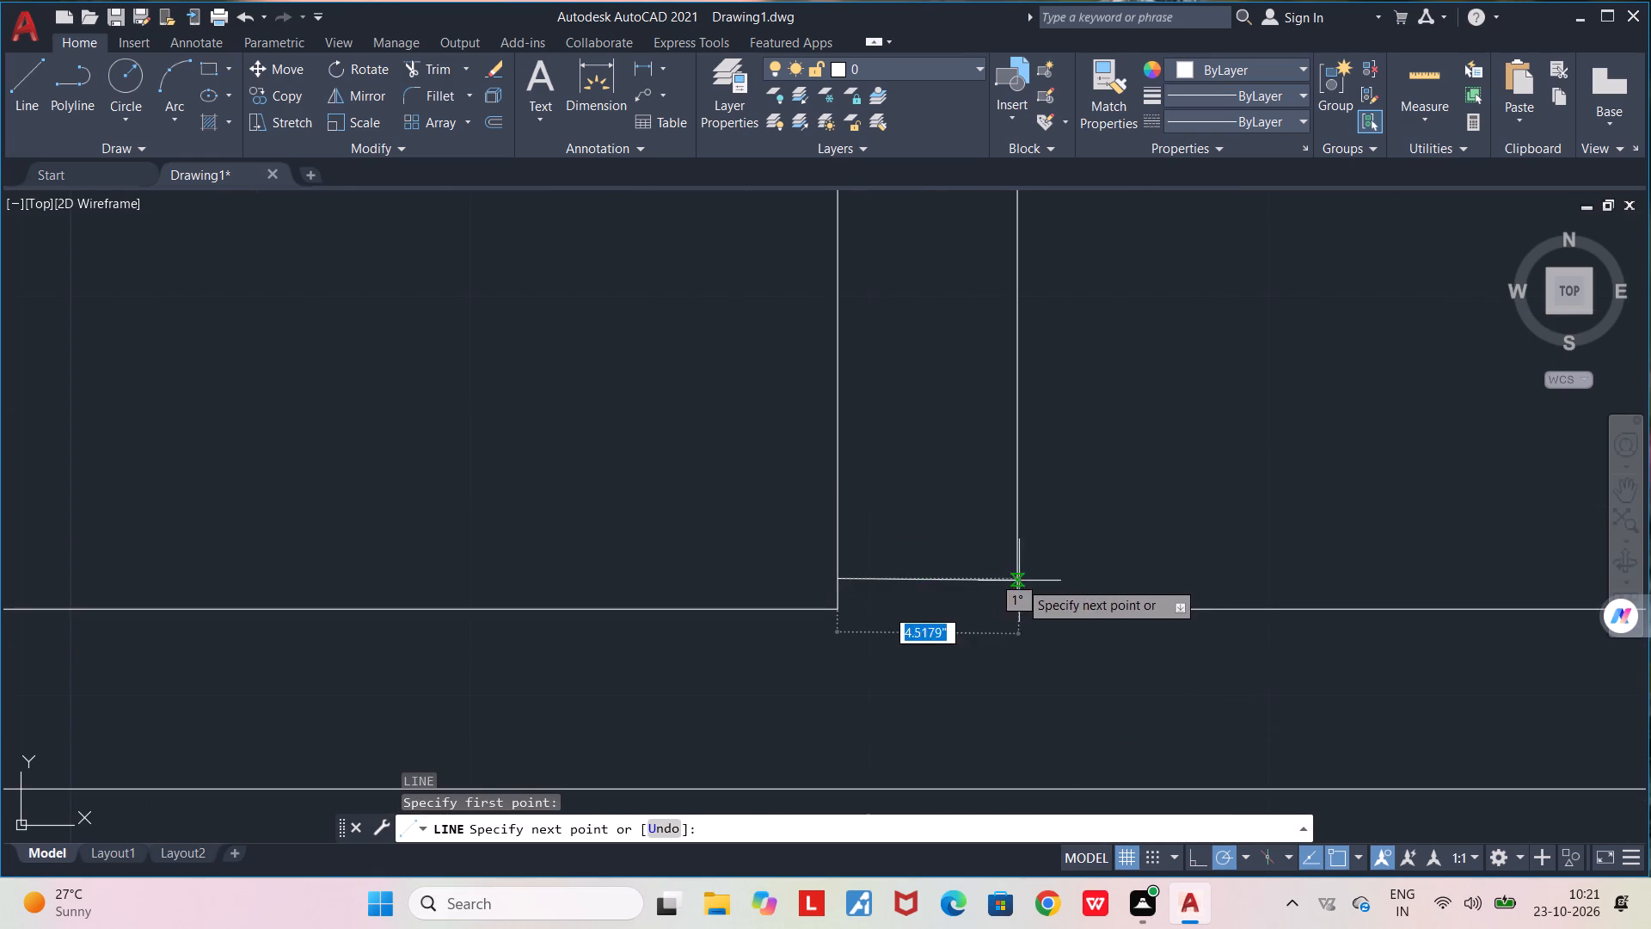
{"action": "left_click", "coordinate": [1045, 575]}
{"action": "key", "text": "space"}
{"action": "middle_click_drag", "start_coordinate": [1097, 403], "coordinate": [1080, 552]}
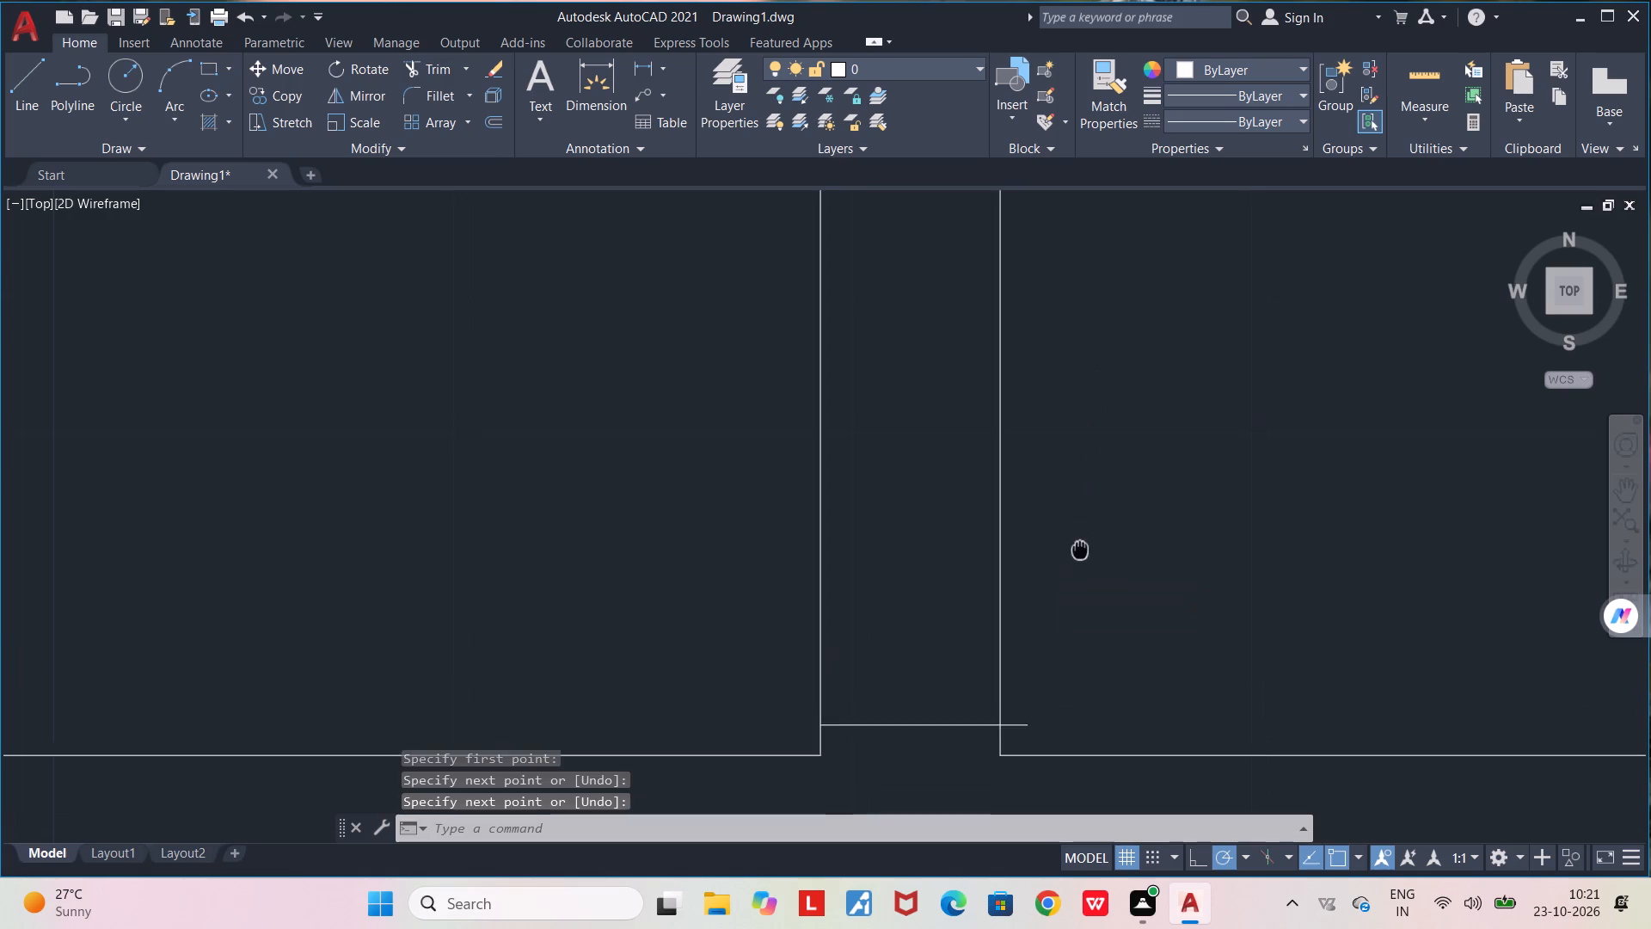
{"action": "middle_click_drag", "start_coordinate": [1080, 552], "coordinate": [1075, 606]}
{"action": "key", "text": "space"}
{"action": "scroll", "coordinate": [1075, 606], "scroll_direction": "down", "scroll_amount": 5}
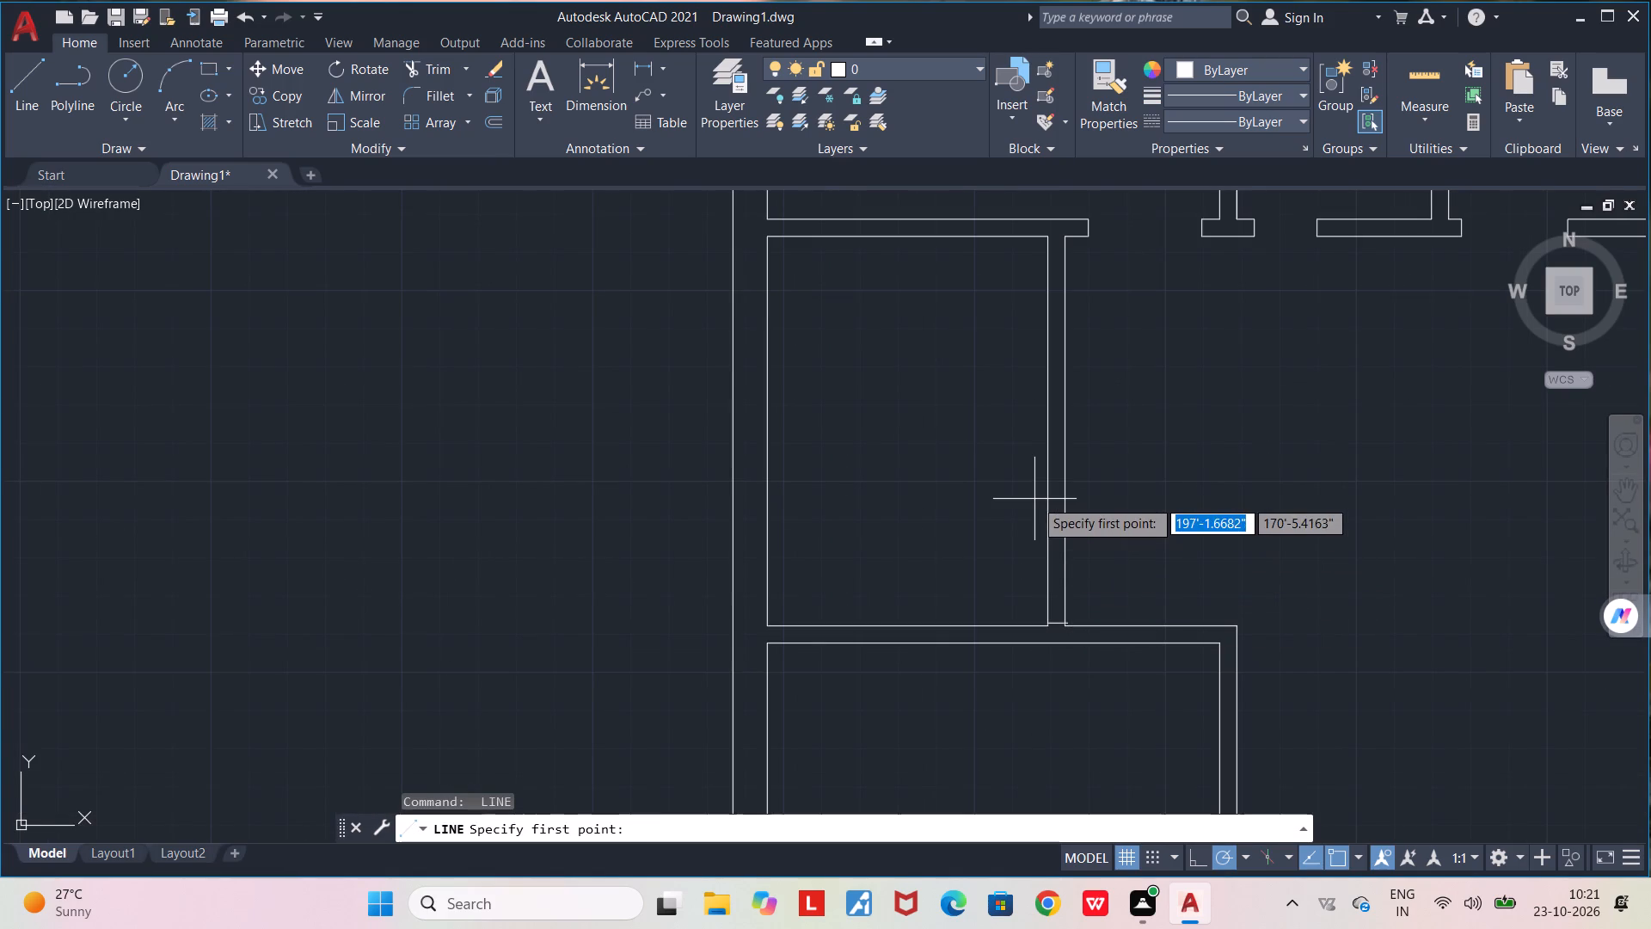
{"action": "left_click", "coordinate": [1046, 531]}
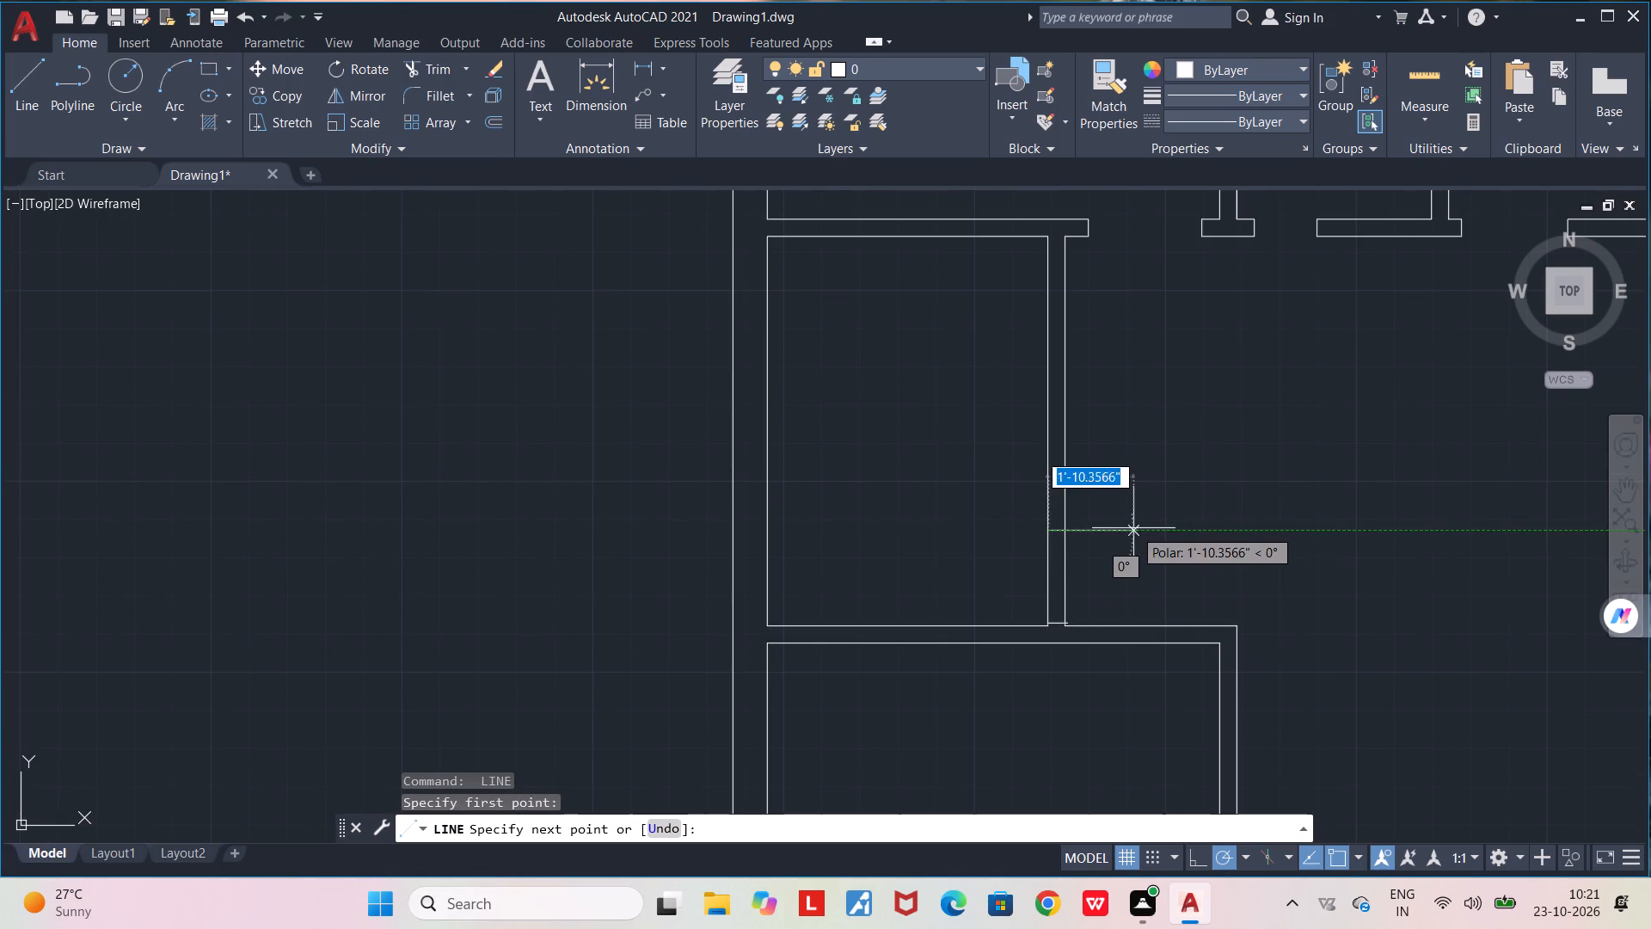
{"action": "left_click", "coordinate": [1133, 528]}
{"action": "key", "text": "space"}
Trim the western vertical partition between the two jamb lines to open the doorway, and cut off the jamb lines' overrunning ends.
{"action": "type", "text": "TR"}
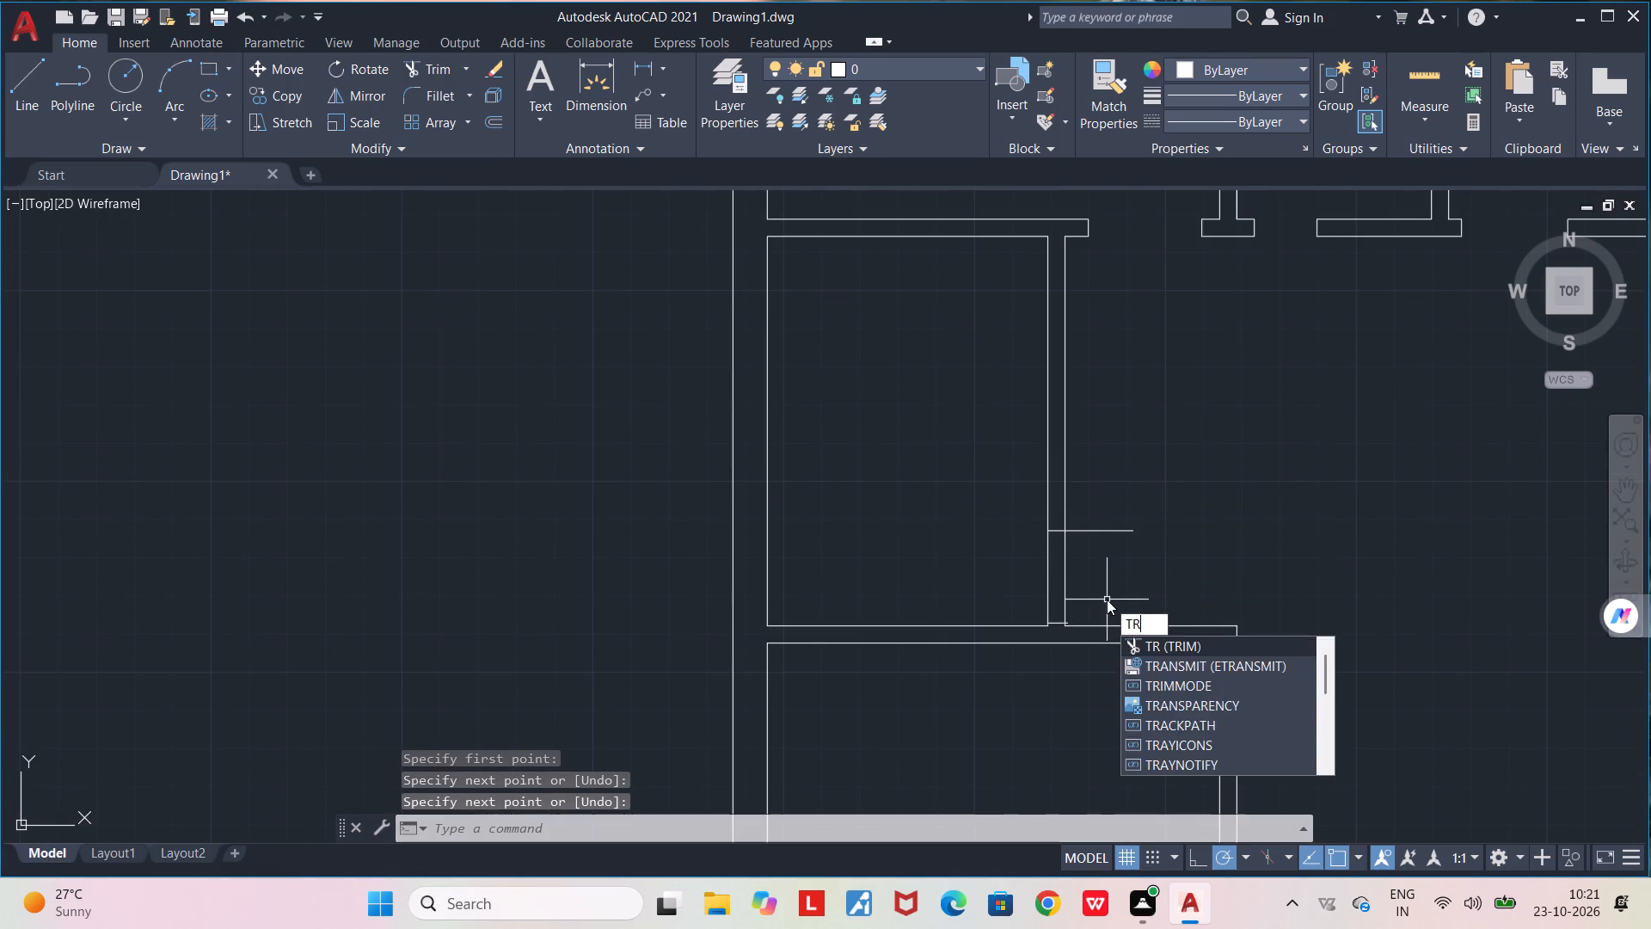
{"action": "key", "text": "Return"}
{"action": "left_click_drag", "start_coordinate": [1119, 508], "coordinate": [1052, 591]}
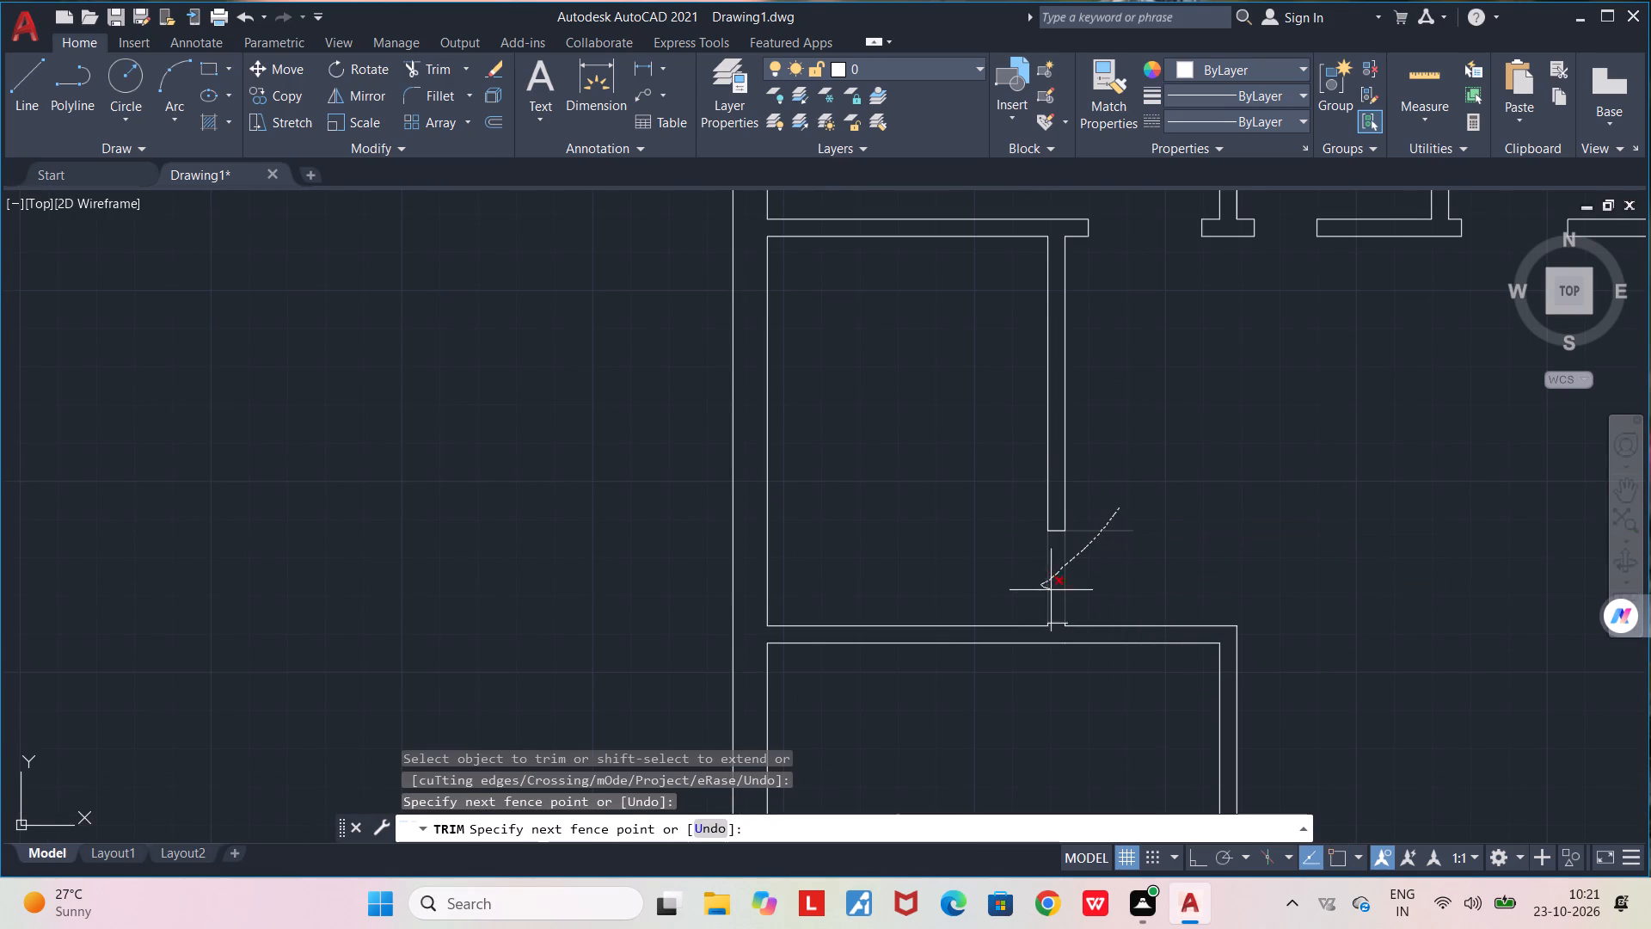
{"action": "left_click_drag", "start_coordinate": [1052, 591], "coordinate": [1063, 596]}
{"action": "scroll", "coordinate": [1068, 588], "scroll_direction": "up", "scroll_amount": 4}
{"action": "middle_click_drag", "start_coordinate": [1054, 711], "coordinate": [1054, 436]}
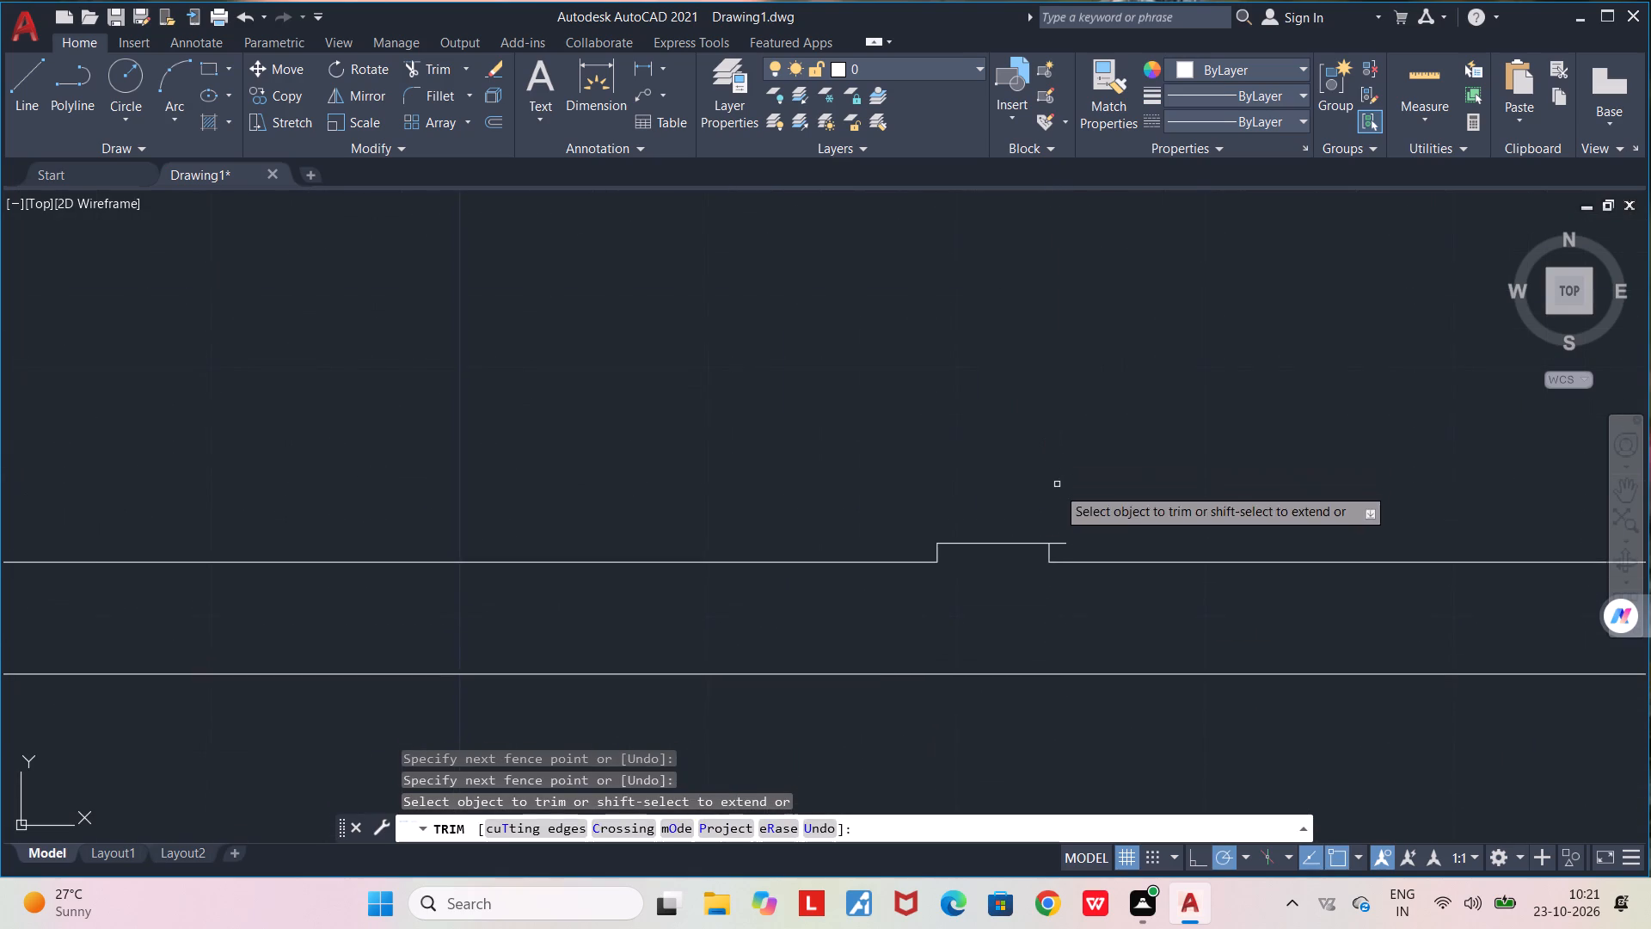
{"action": "scroll", "coordinate": [1056, 517], "scroll_direction": "up", "scroll_amount": 1}
{"action": "left_click", "coordinate": [1063, 563]}
{"action": "scroll", "coordinate": [1080, 513], "scroll_direction": "down", "scroll_amount": 2}
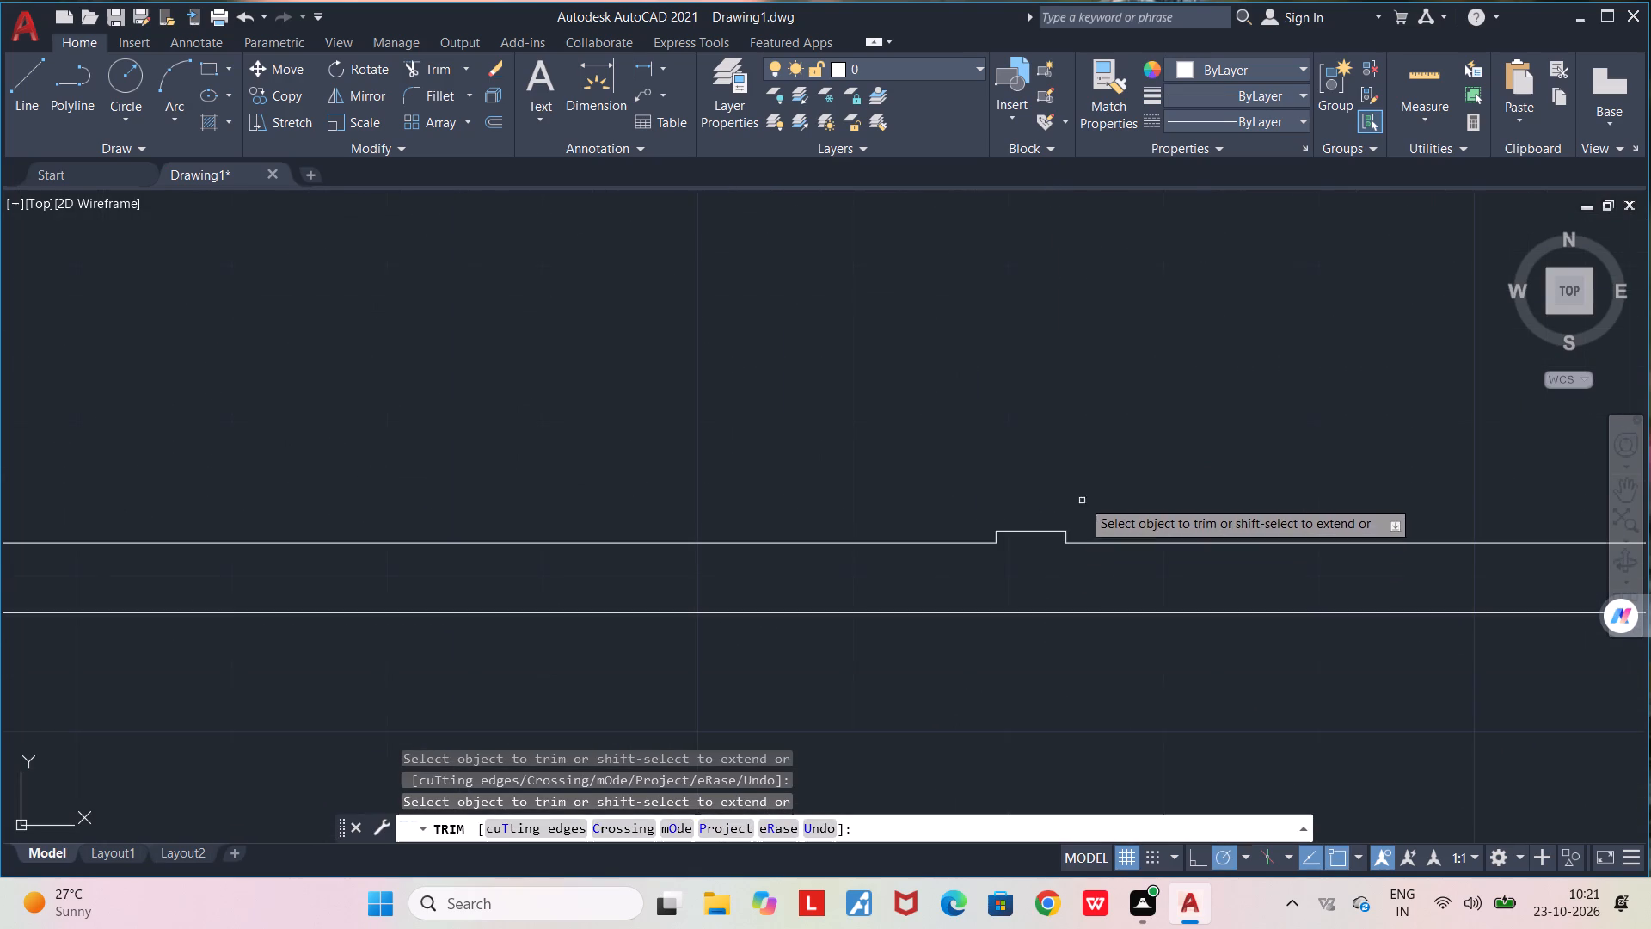
{"action": "middle_click_drag", "start_coordinate": [1116, 411], "coordinate": [1059, 572]}
{"action": "scroll", "coordinate": [1060, 570], "scroll_direction": "down", "scroll_amount": 2}
{"action": "middle_click_drag", "start_coordinate": [1077, 536], "coordinate": [1030, 575]}
{"action": "scroll", "coordinate": [1030, 575], "scroll_direction": "down", "scroll_amount": 1}
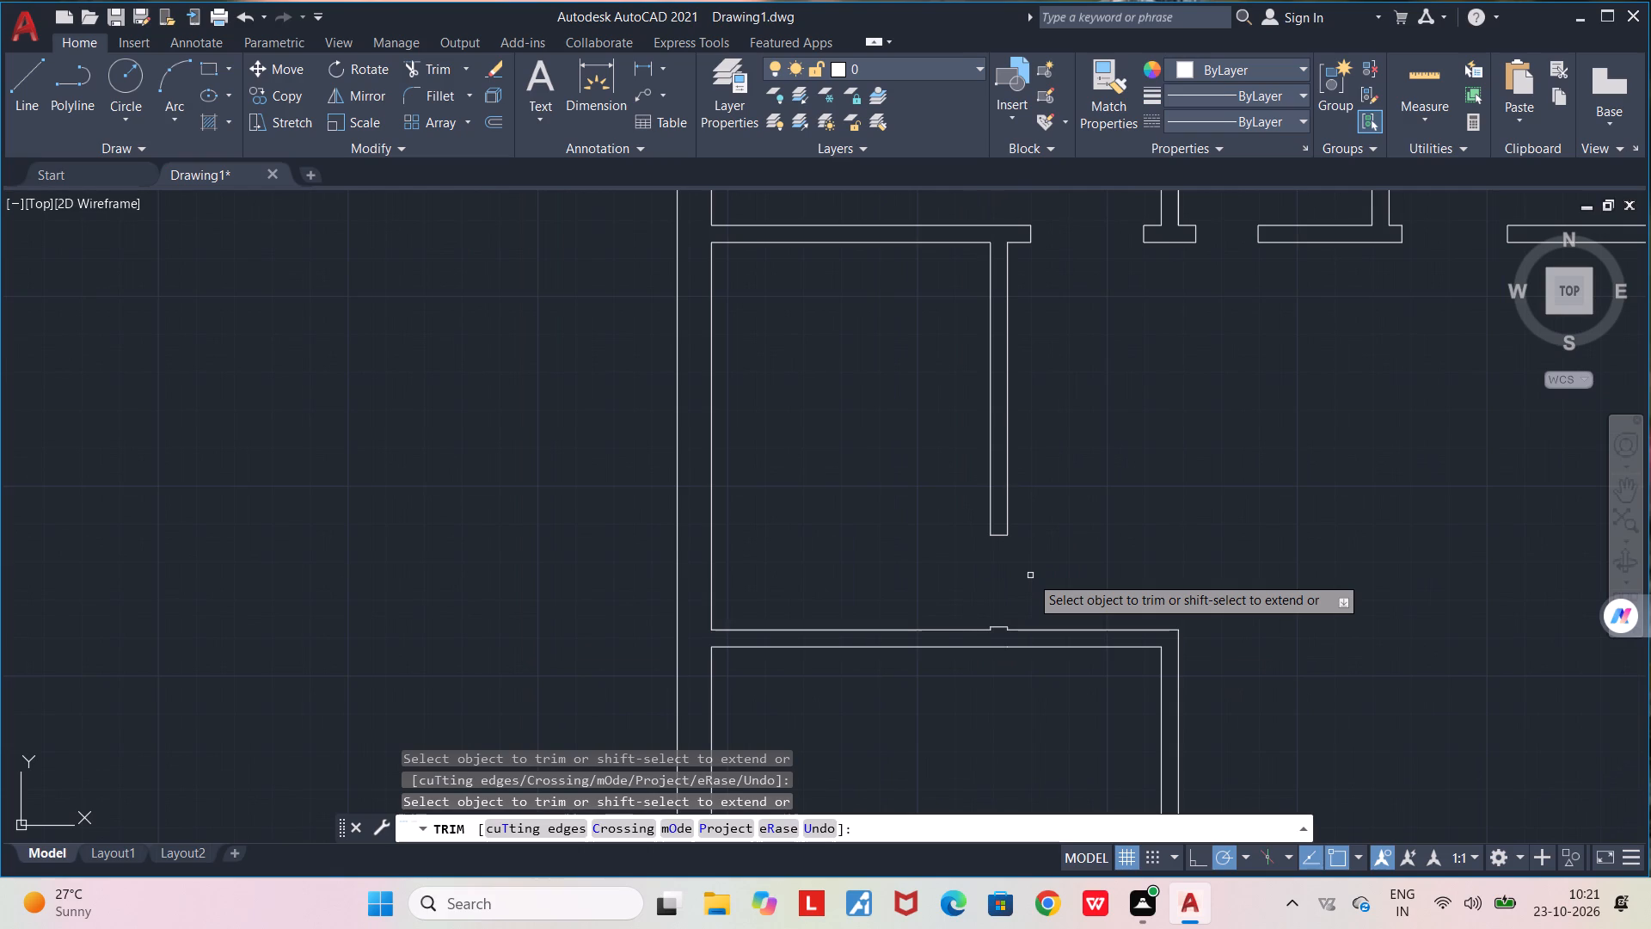
{"action": "key", "text": "space"}
Draw a horizontal line about 7" long from the middle partition's inner east corner across the adjoining vertical partition.
{"action": "middle_click_drag", "start_coordinate": [1027, 581], "coordinate": [969, 549]}
{"action": "scroll", "coordinate": [969, 549], "scroll_direction": "down", "scroll_amount": 2}
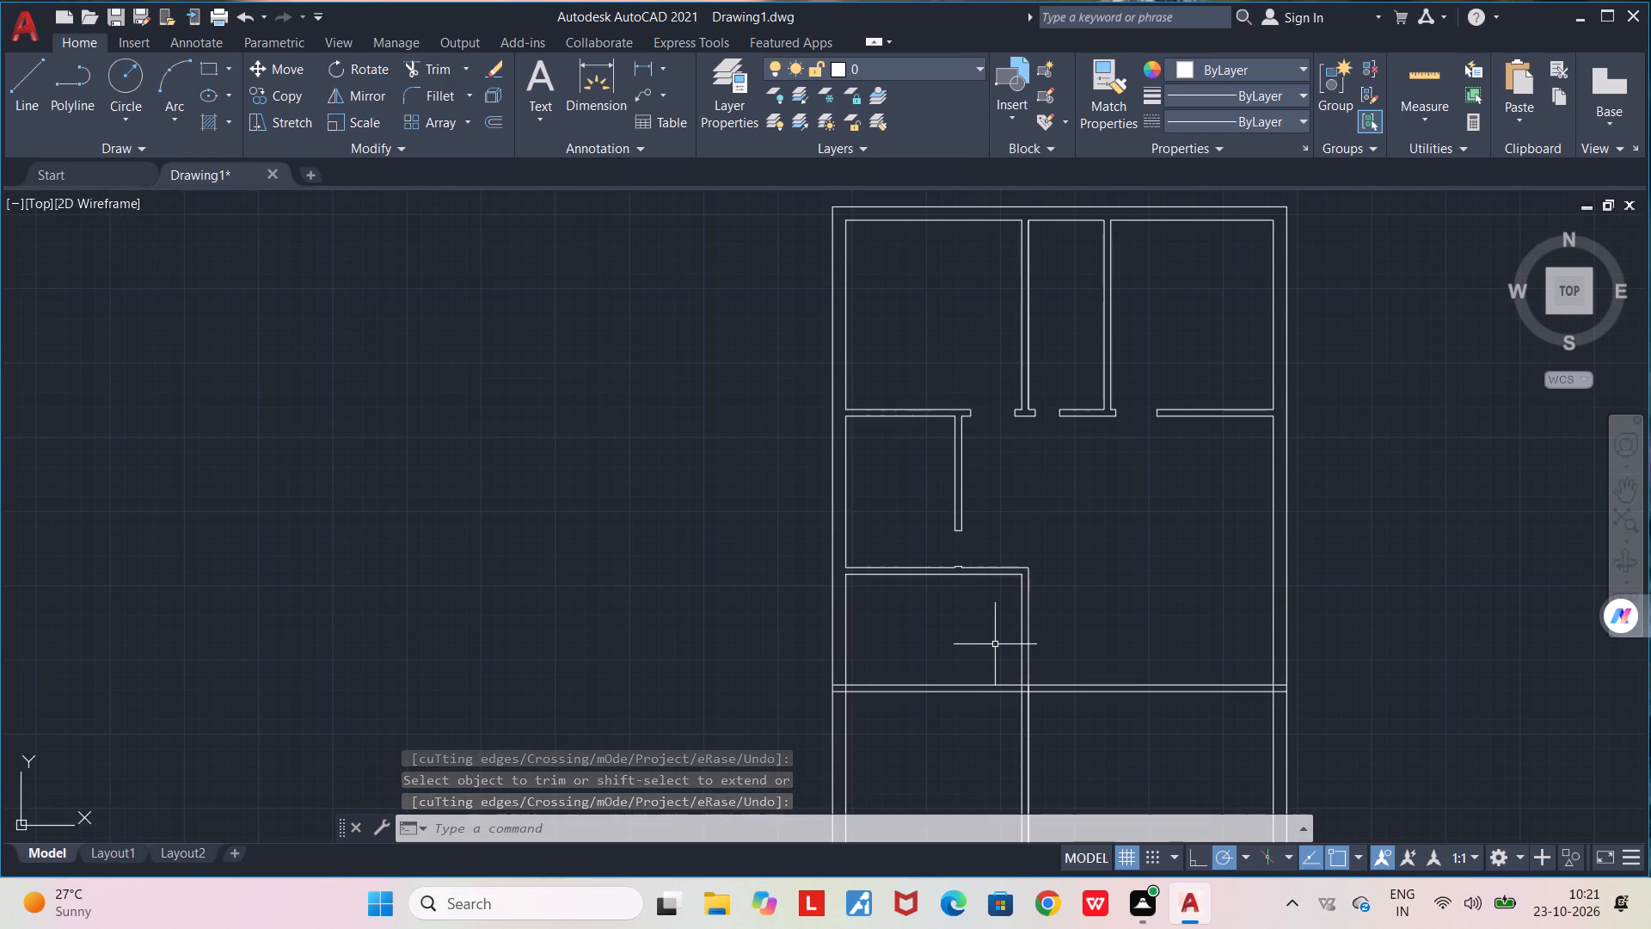
{"action": "key", "text": "l"}
{"action": "key", "text": "Return"}
{"action": "scroll", "coordinate": [1005, 598], "scroll_direction": "up", "scroll_amount": 5}
{"action": "left_click", "coordinate": [1041, 514]}
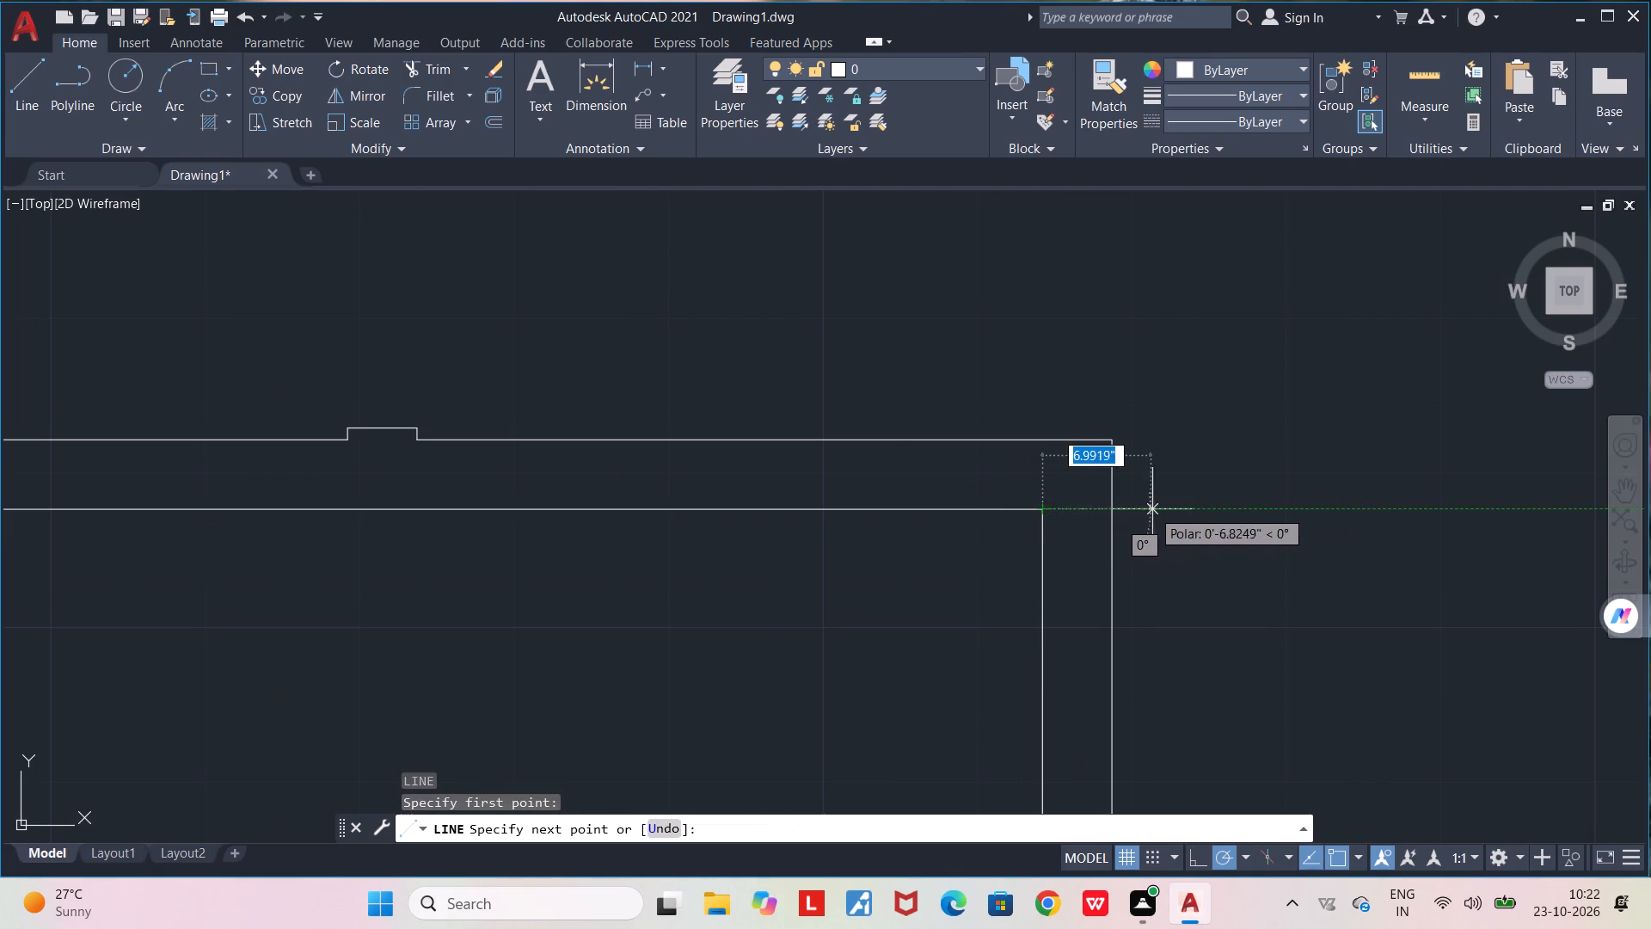
{"action": "left_click", "coordinate": [1155, 508]}
{"action": "key", "text": "space"}
Trim away the vertical partition between the middle and lower horizontal partitions, along with the overrun of the new closing line.
{"action": "middle_click_drag", "start_coordinate": [1139, 674], "coordinate": [1102, 370]}
{"action": "scroll", "coordinate": [1102, 370], "scroll_direction": "down", "scroll_amount": 2}
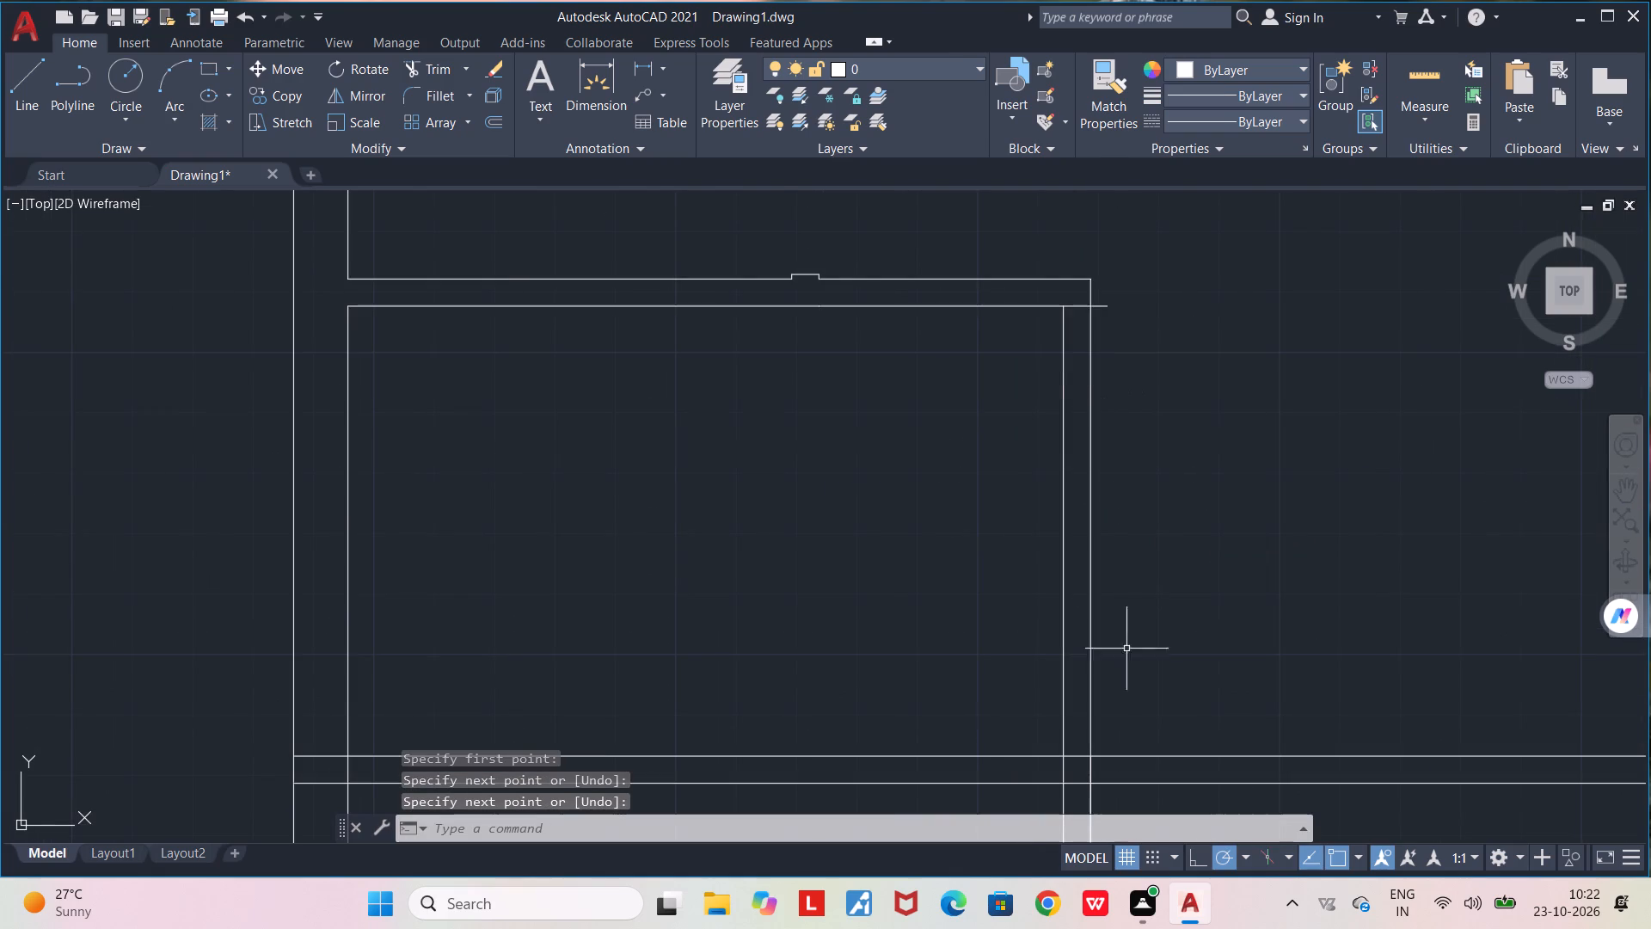
{"action": "middle_click_drag", "start_coordinate": [1124, 661], "coordinate": [1108, 616]}
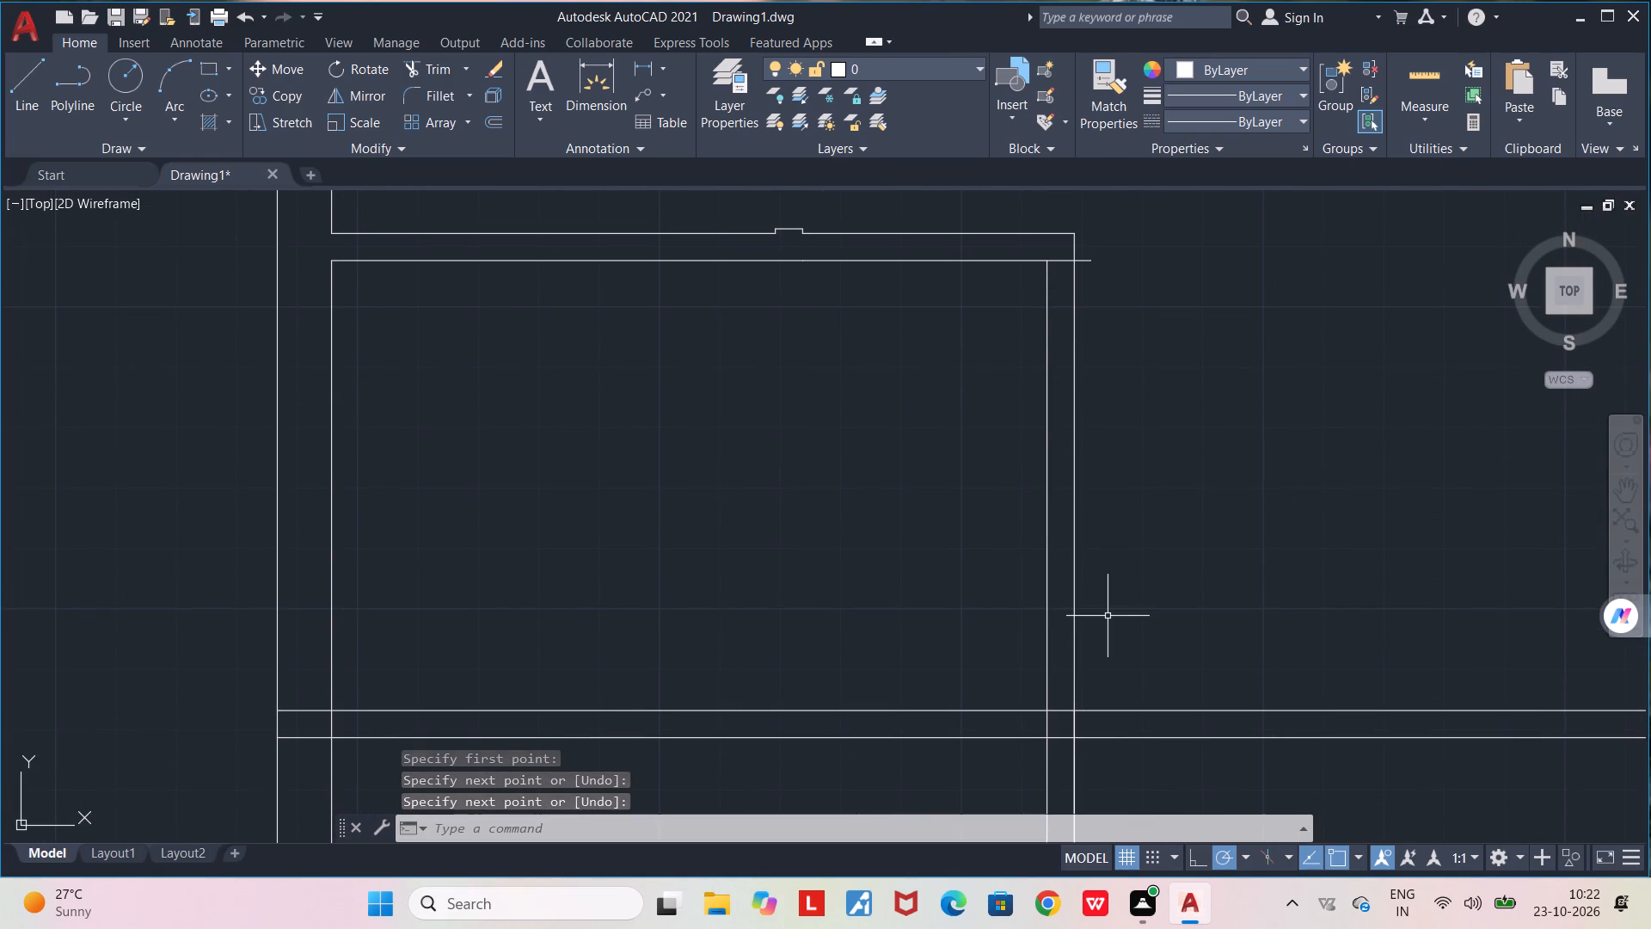
{"action": "type", "text": "TR"}
{"action": "key", "text": "Return"}
{"action": "left_click_drag", "start_coordinate": [1096, 243], "coordinate": [1094, 246]}
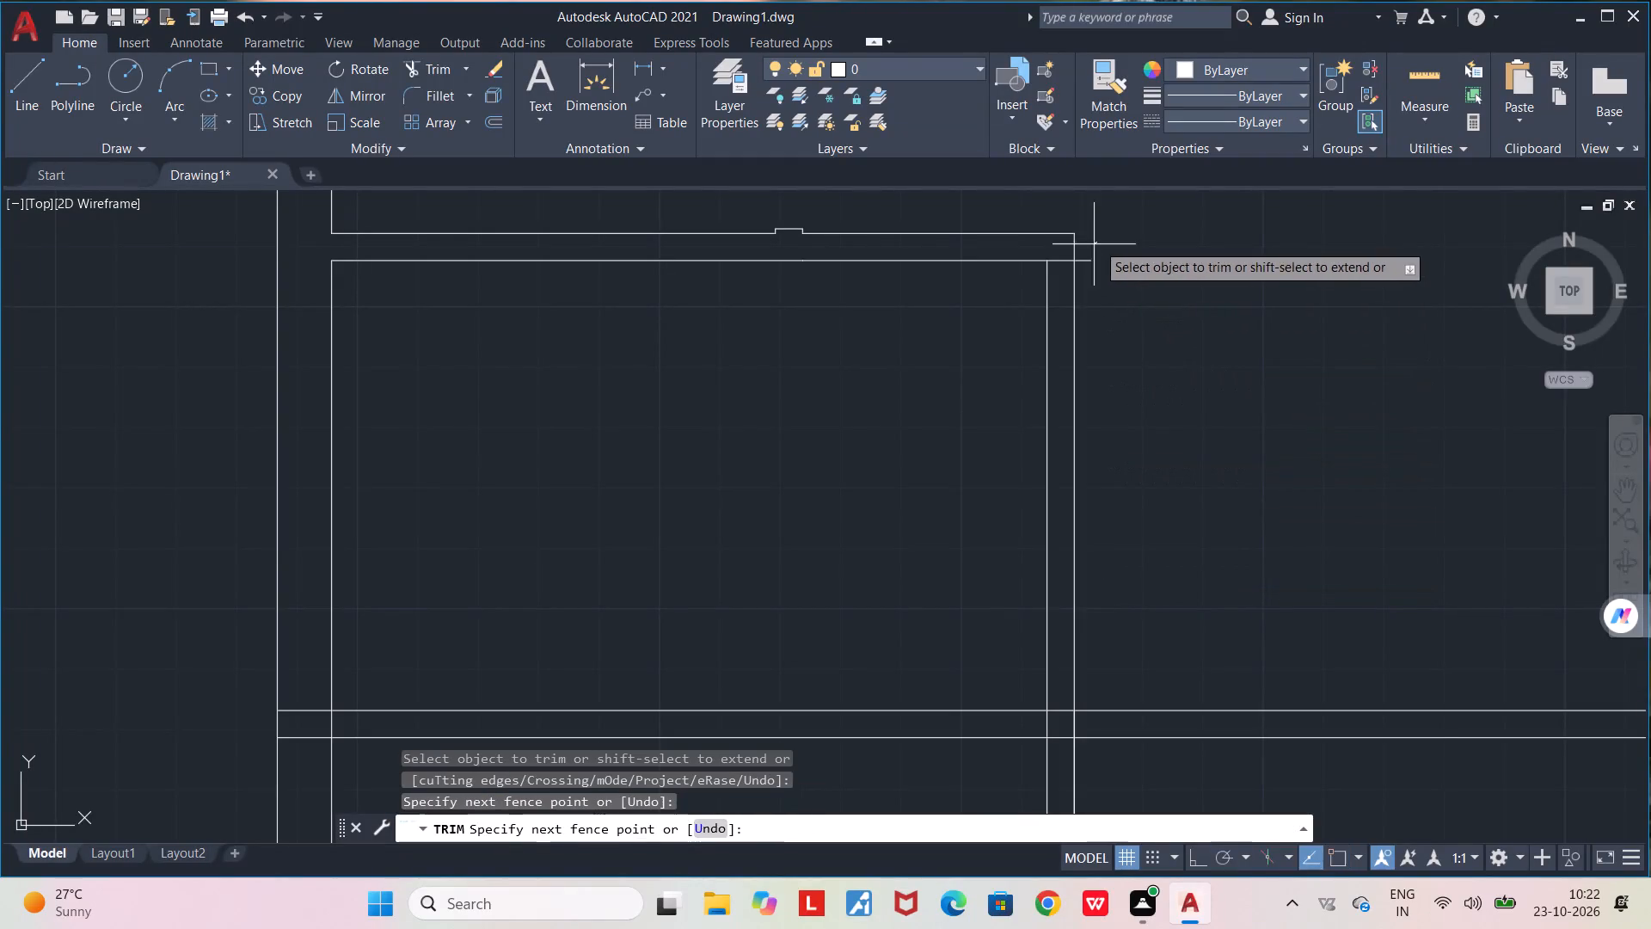
{"action": "left_click_drag", "start_coordinate": [1094, 246], "coordinate": [990, 428]}
{"action": "scroll", "coordinate": [1045, 491], "scroll_direction": "down", "scroll_amount": 2}
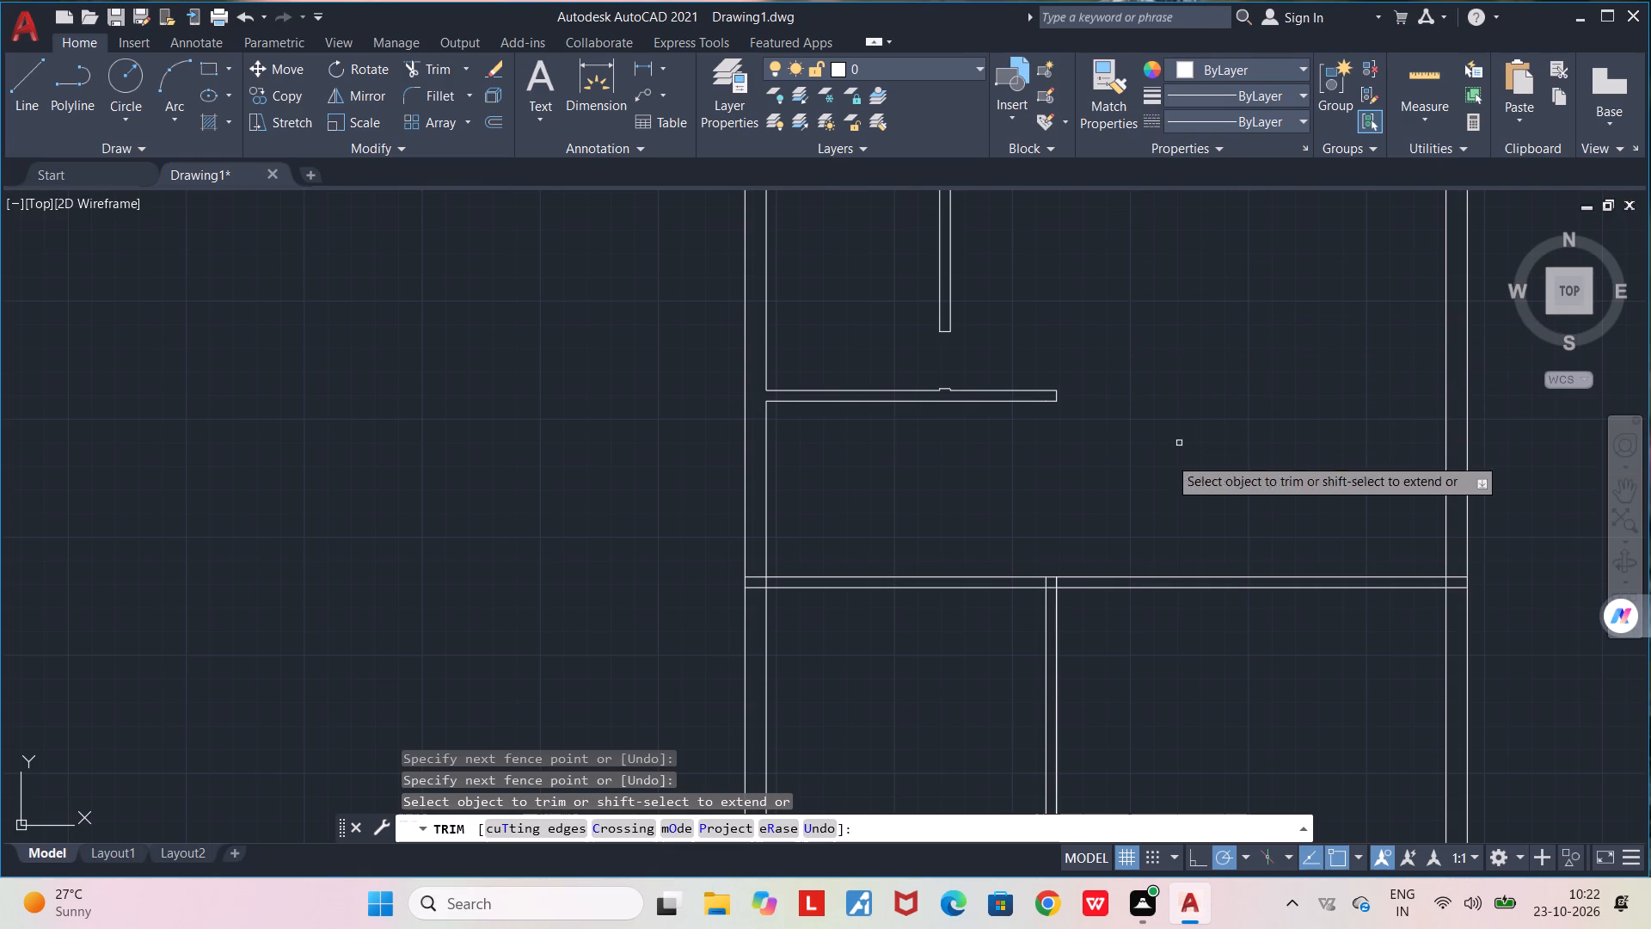
{"action": "middle_click_drag", "start_coordinate": [1139, 478], "coordinate": [1059, 407]}
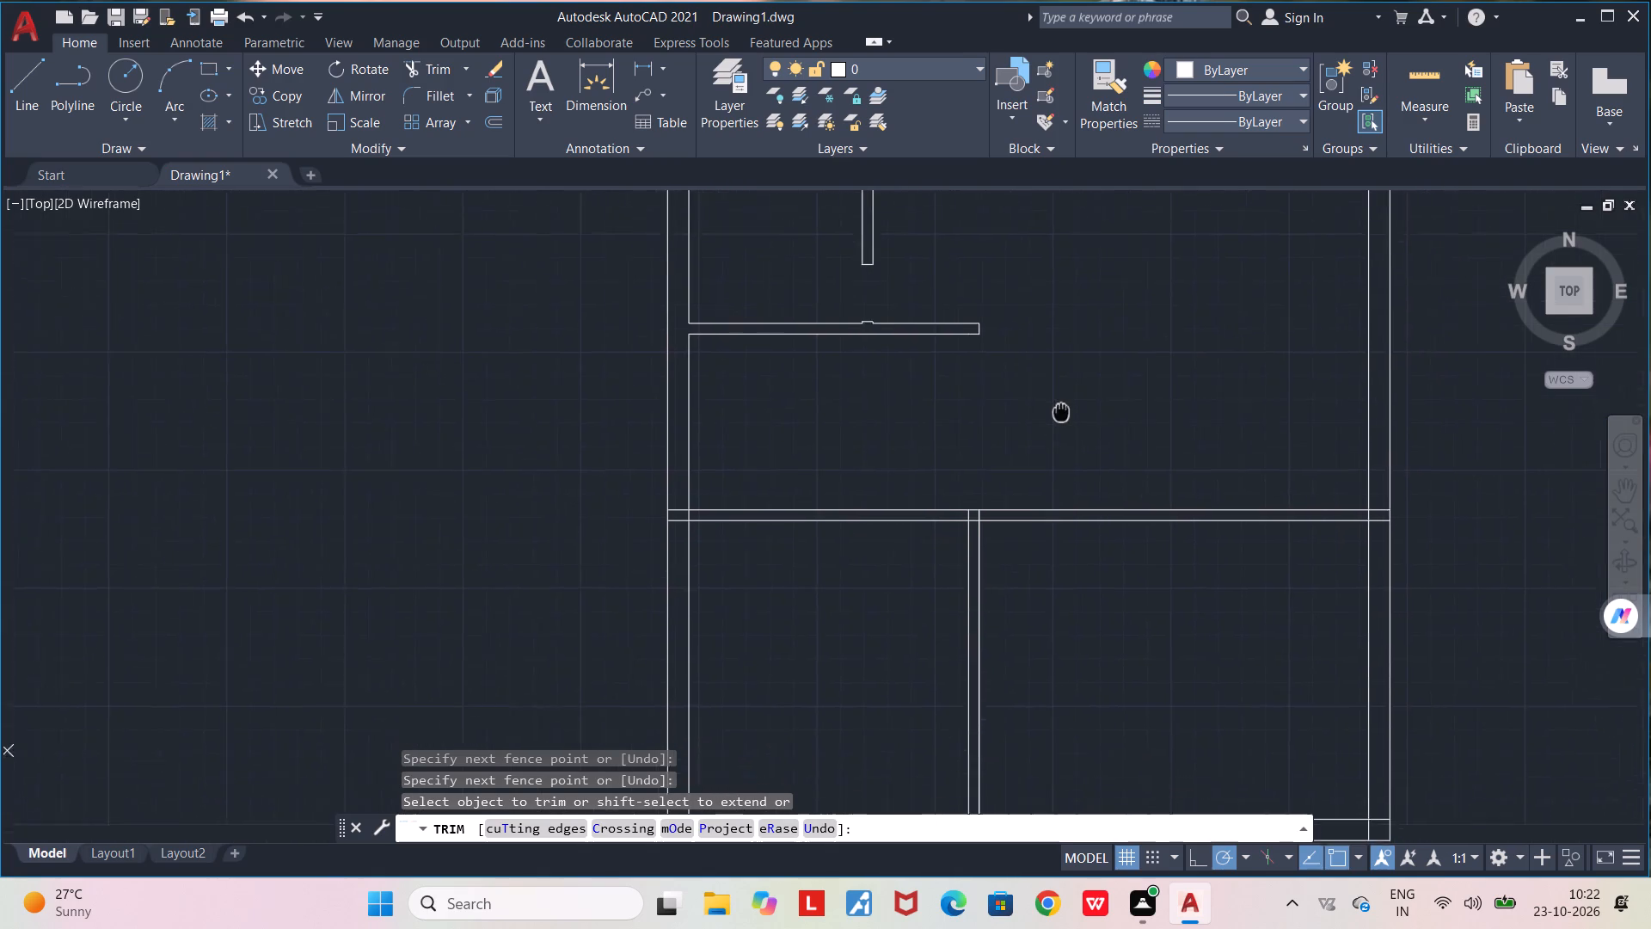
{"action": "middle_click_drag", "start_coordinate": [1059, 407], "coordinate": [1046, 360]}
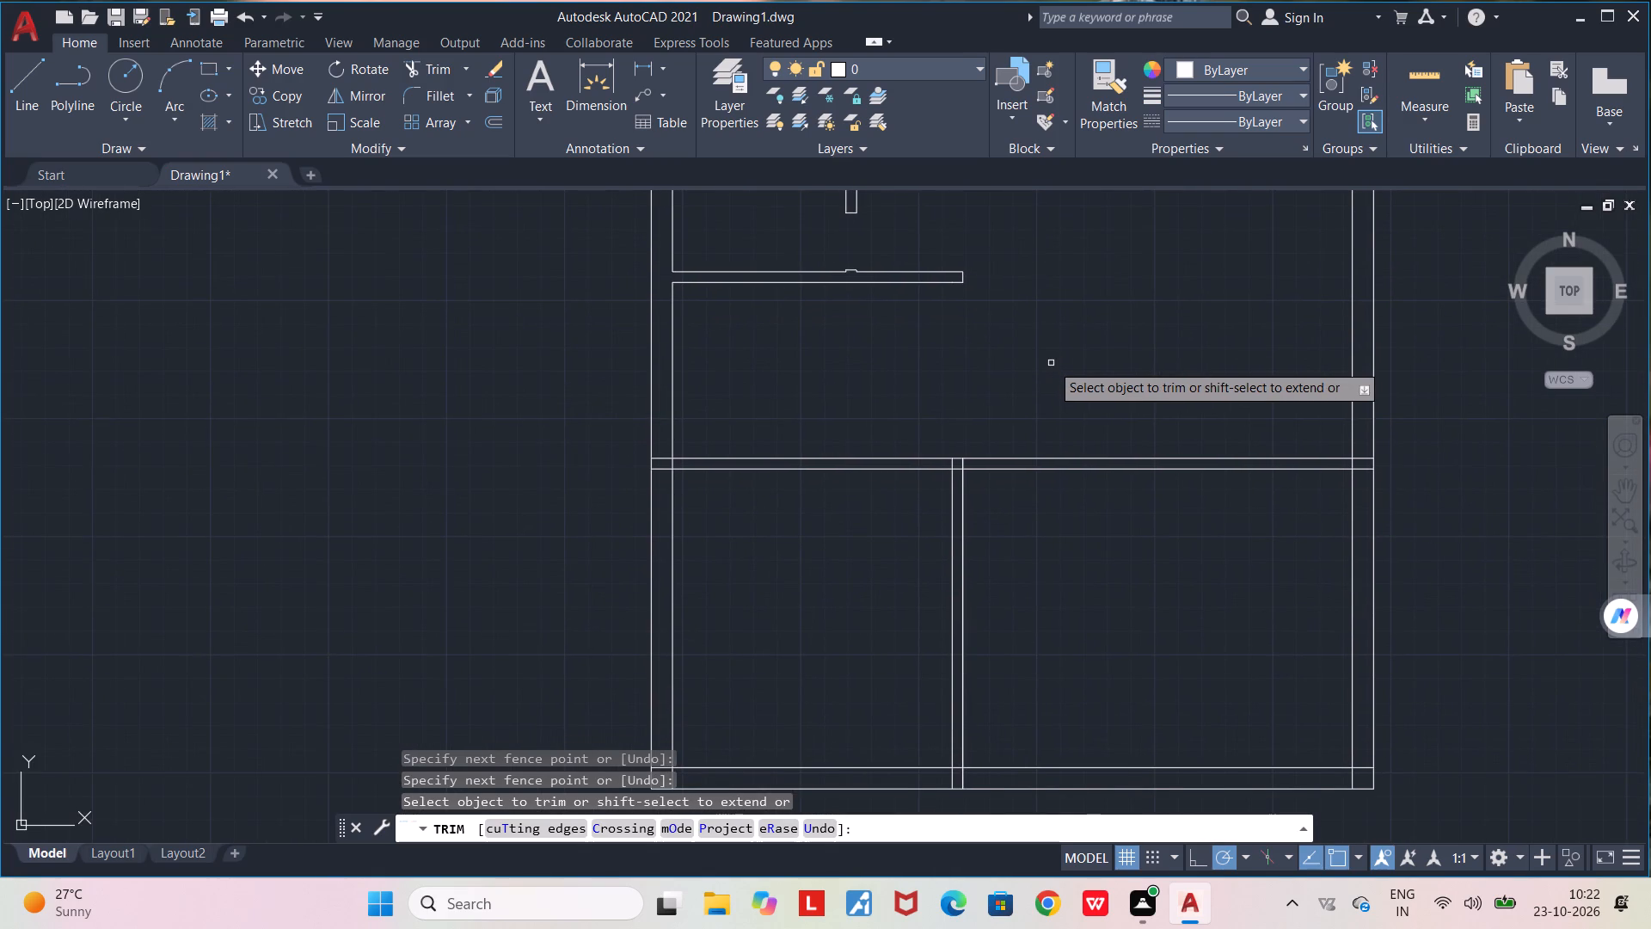
{"action": "key", "text": "space"}
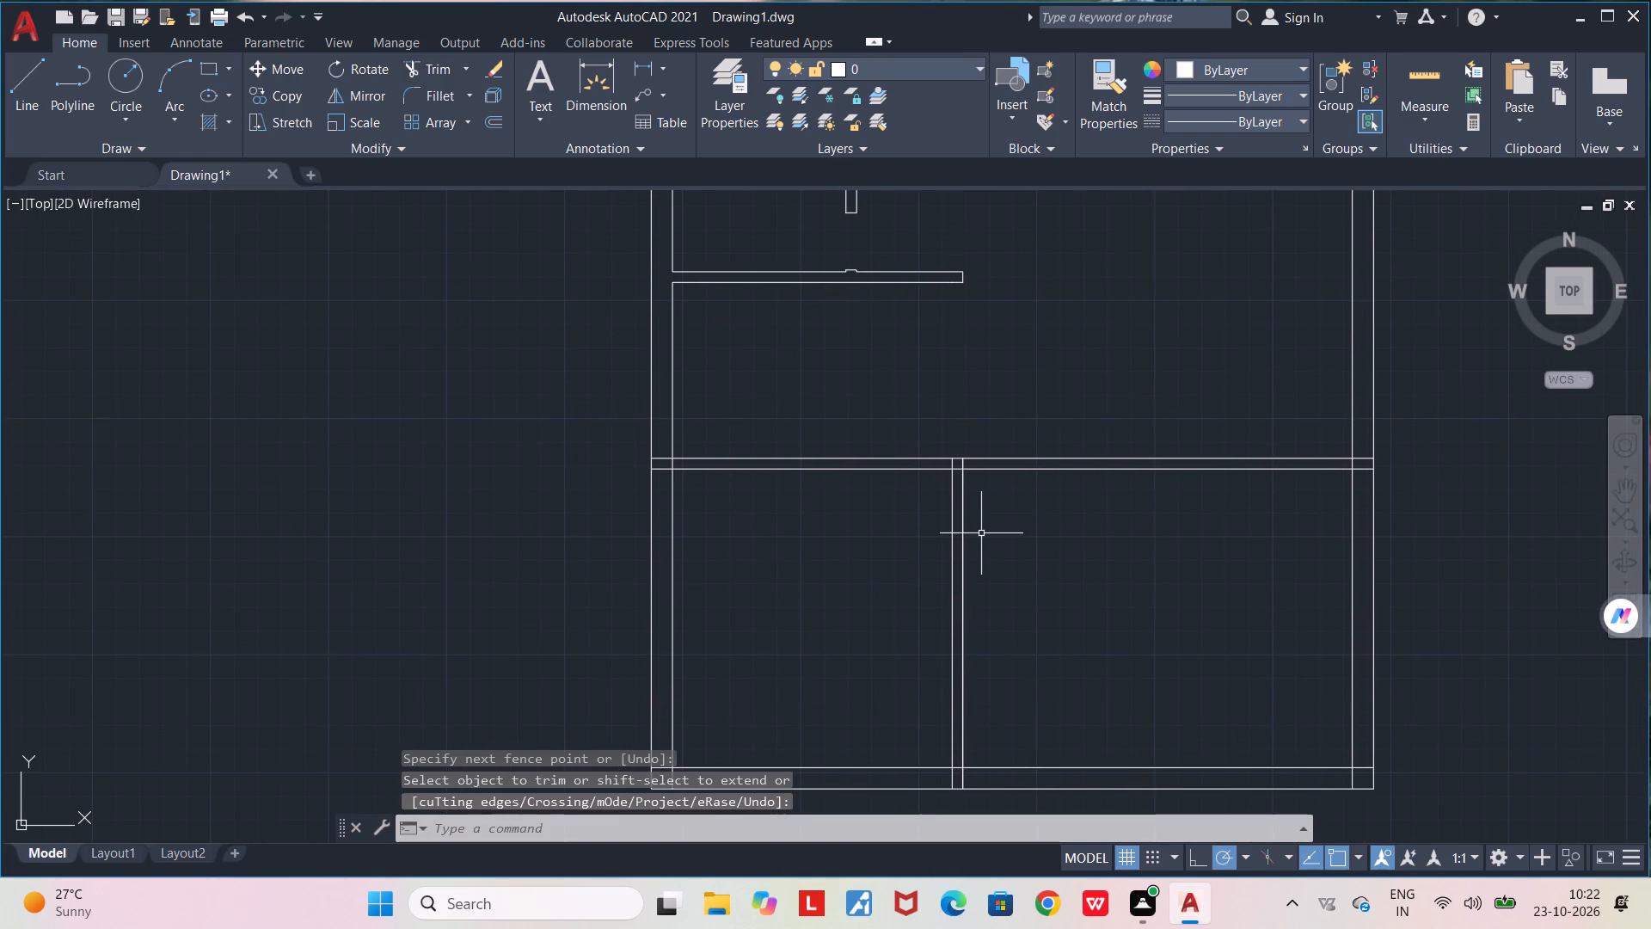
Draw a horizontal jamb line across the southern vertical partition, a short distance south of the lower horizontal partition.
{"action": "scroll", "coordinate": [981, 533], "scroll_direction": "up", "scroll_amount": 2}
{"action": "middle_click_drag", "start_coordinate": [975, 518], "coordinate": [973, 433]}
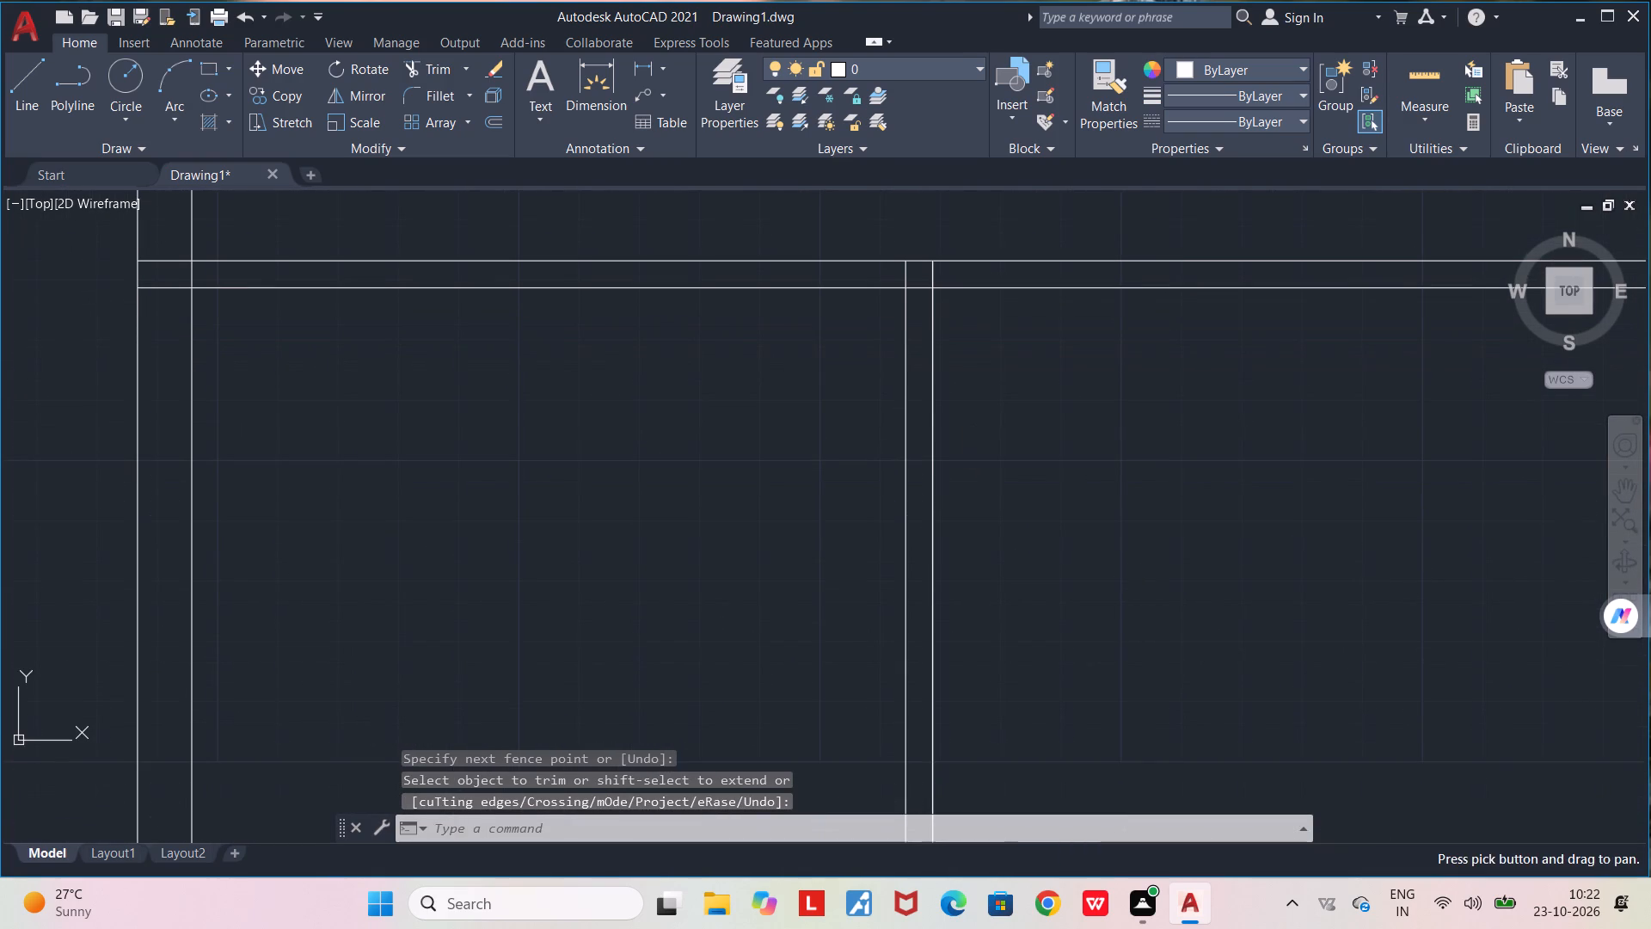
{"action": "key", "text": "l"}
{"action": "key", "text": "Return"}
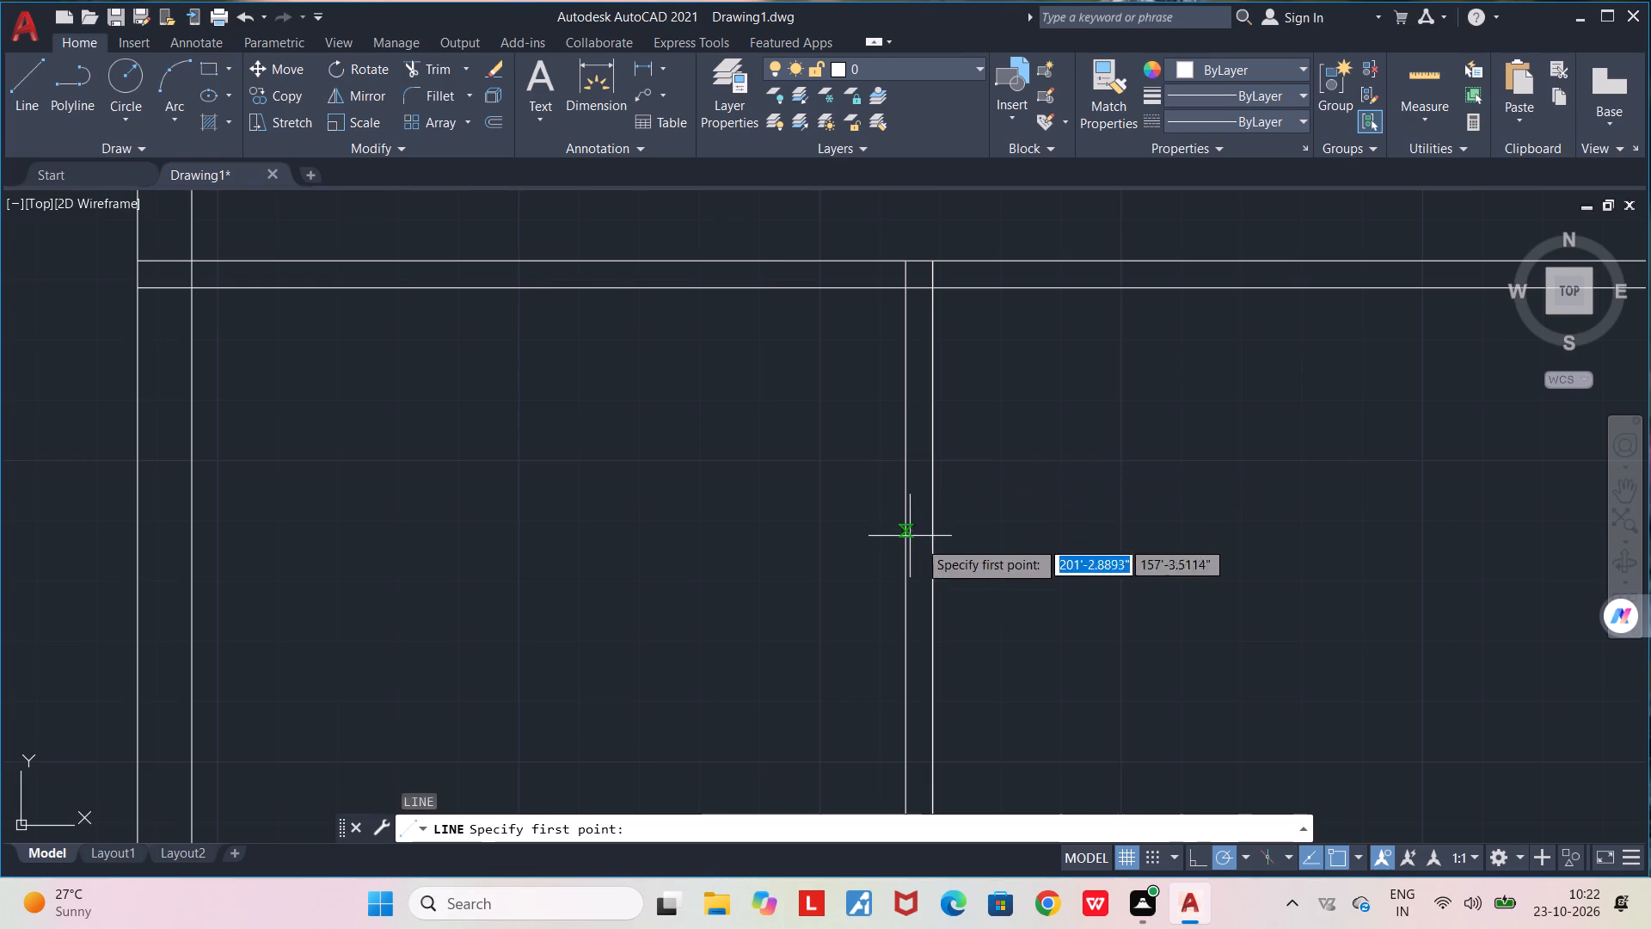
{"action": "left_click", "coordinate": [905, 461]}
{"action": "left_click", "coordinate": [1014, 465]}
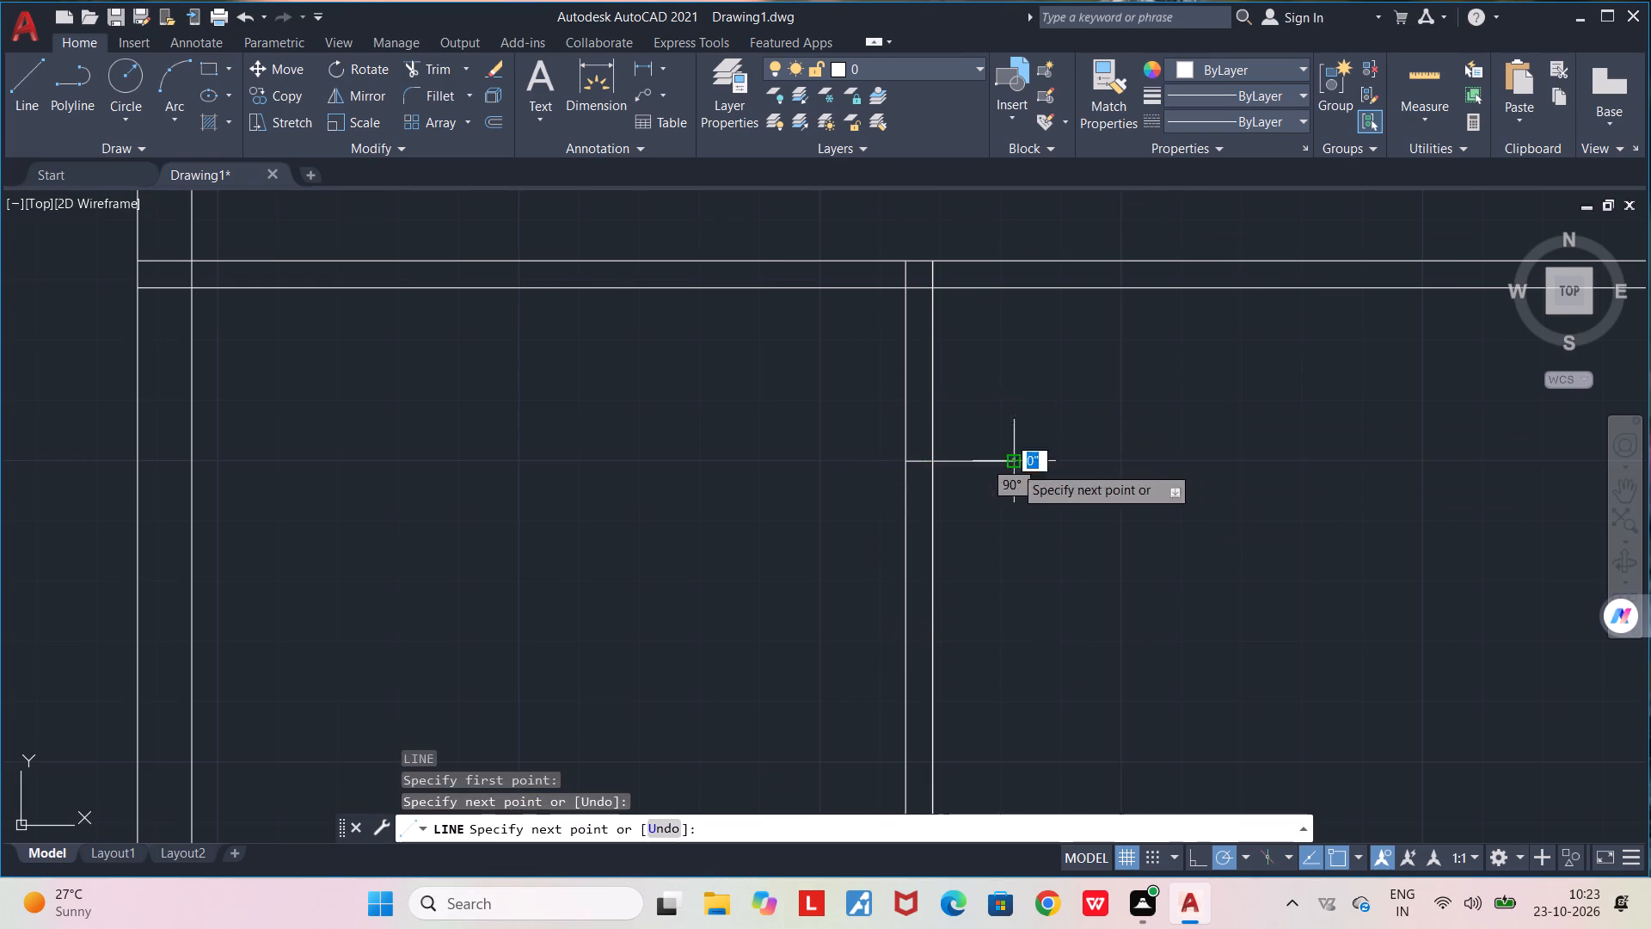
{"action": "key", "text": "space"}
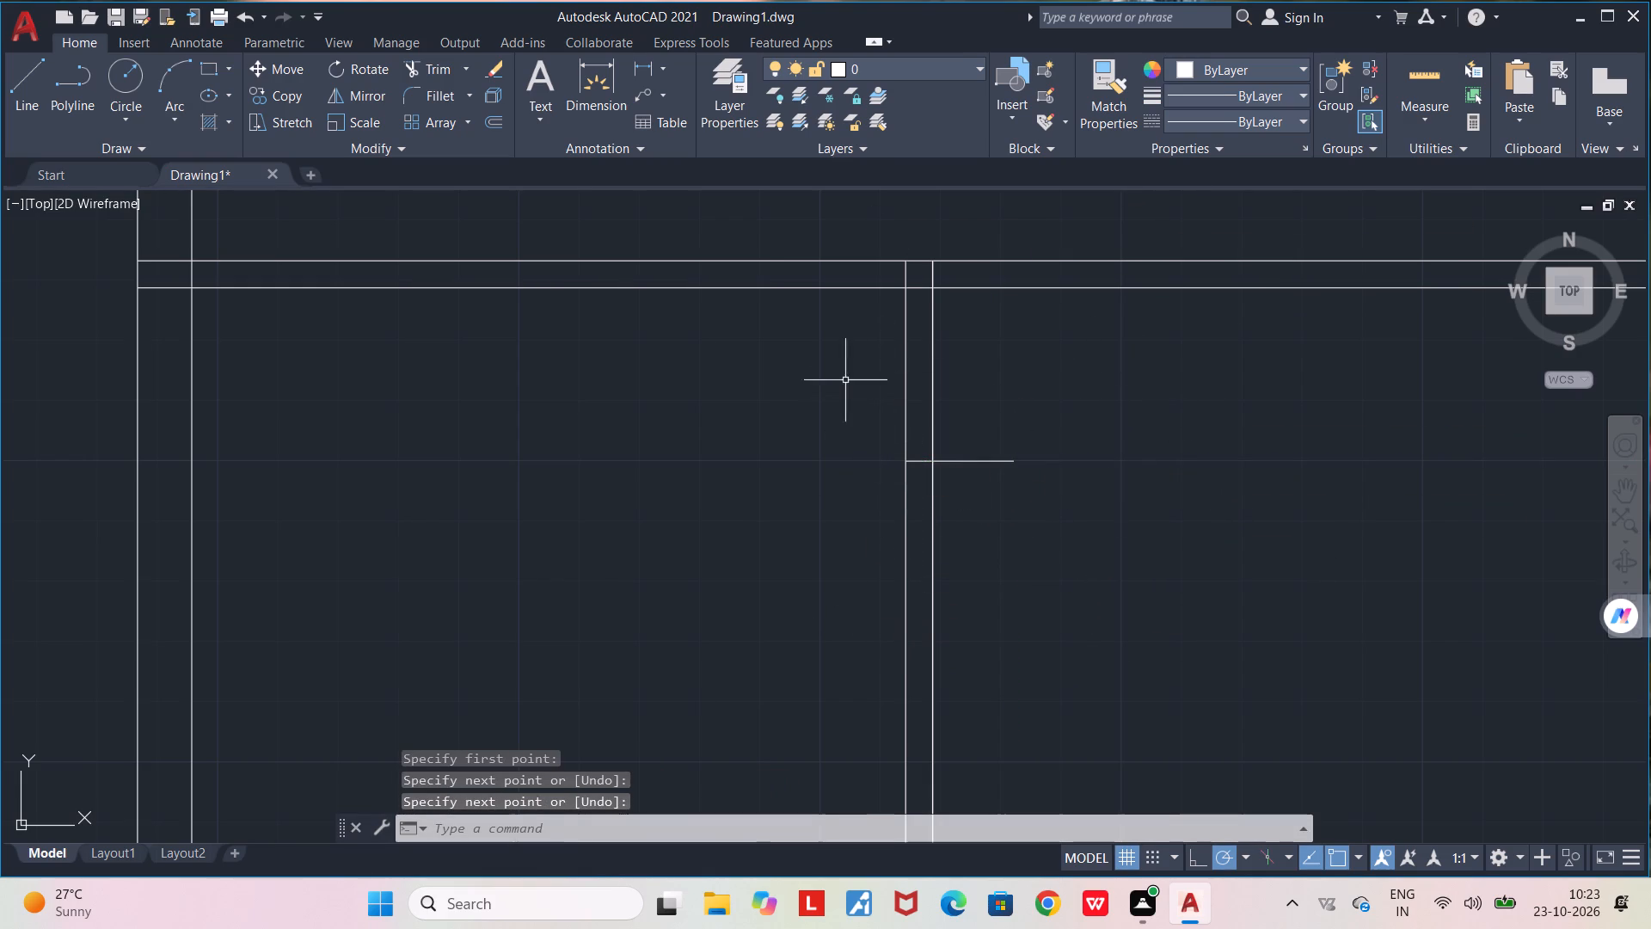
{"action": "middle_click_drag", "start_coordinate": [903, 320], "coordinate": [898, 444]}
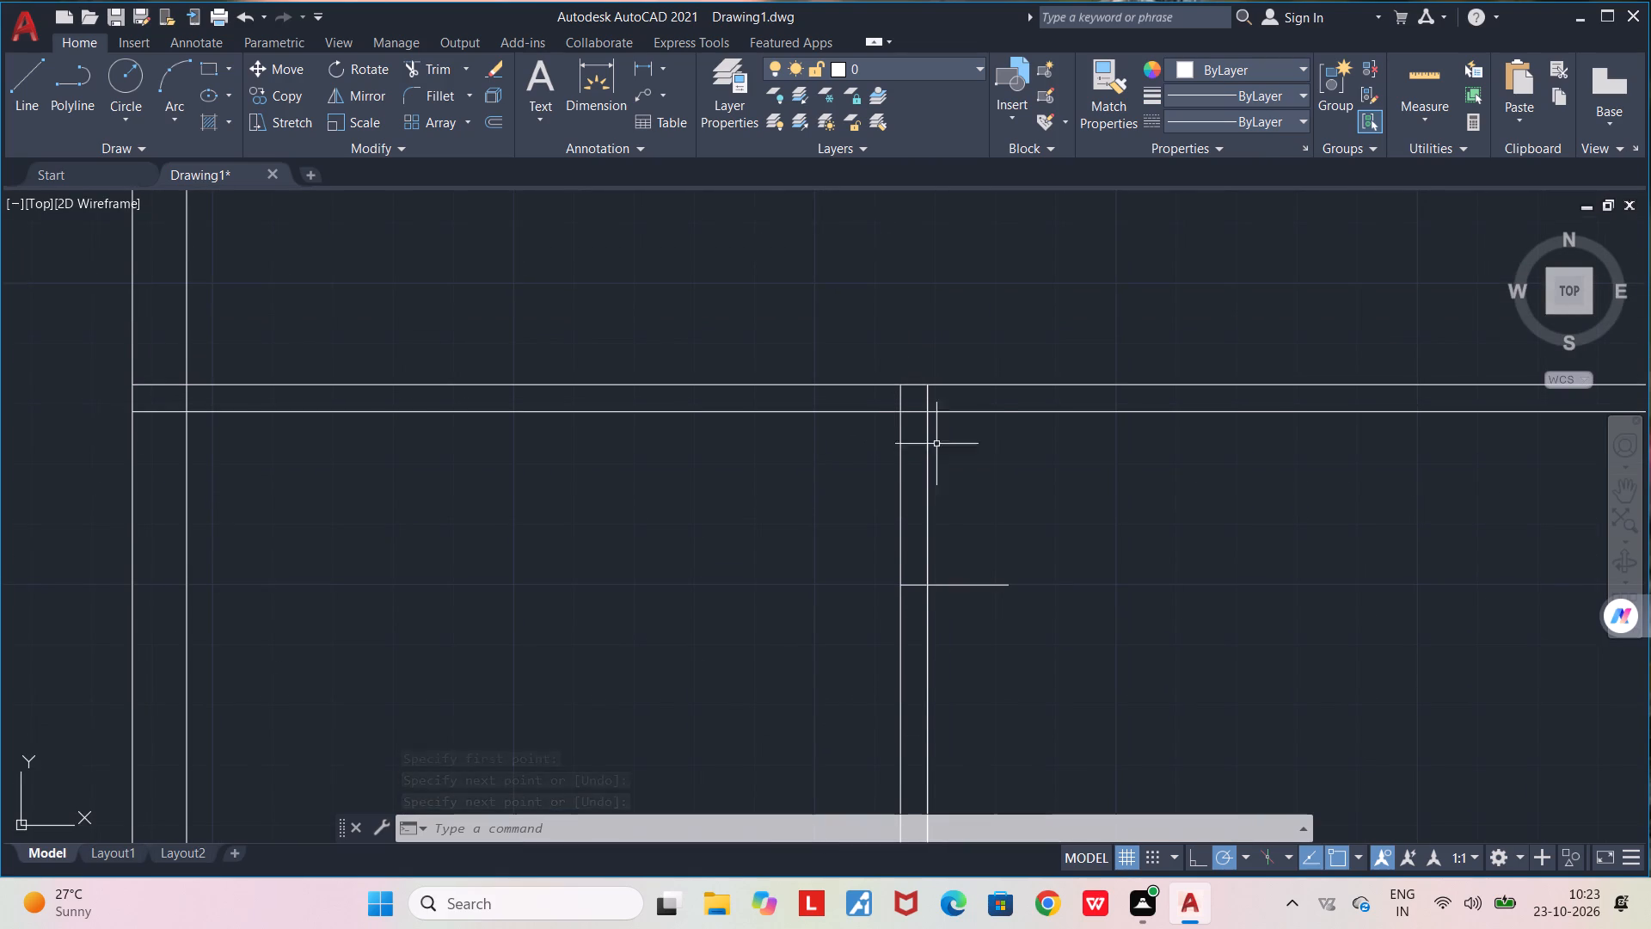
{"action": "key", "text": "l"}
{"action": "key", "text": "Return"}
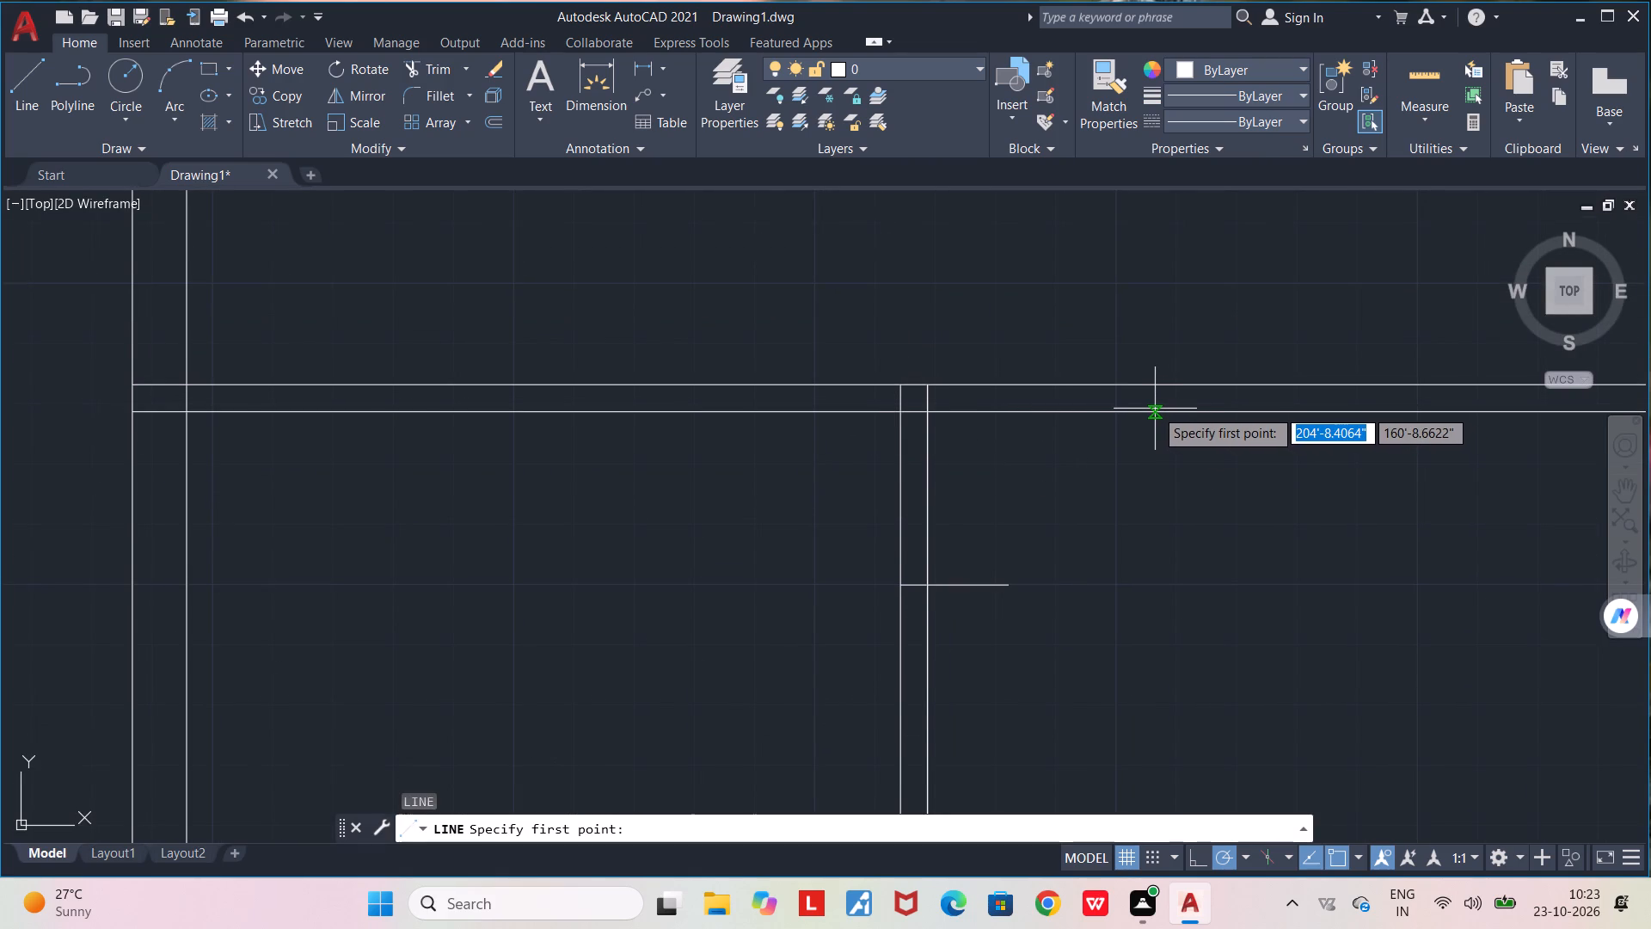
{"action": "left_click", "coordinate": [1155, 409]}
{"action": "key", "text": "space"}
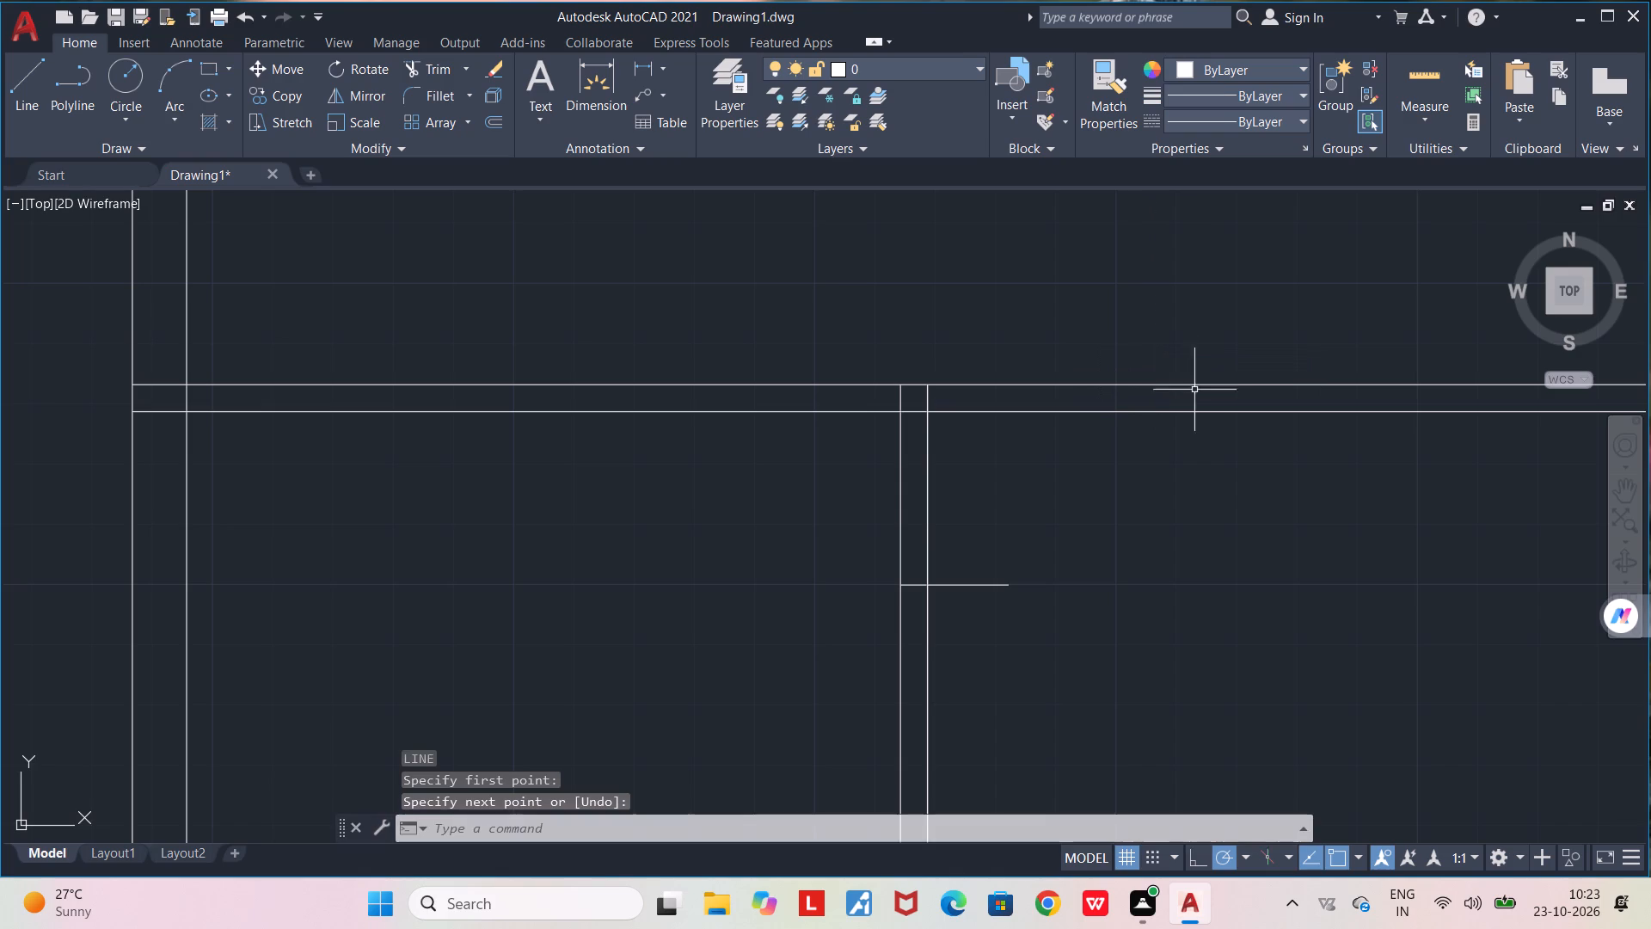
Draw a vertical jamb line across the lower horizontal partition, east of its junction with the southern vertical partition.
{"action": "key", "text": "space"}
{"action": "left_click", "coordinate": [1244, 410]}
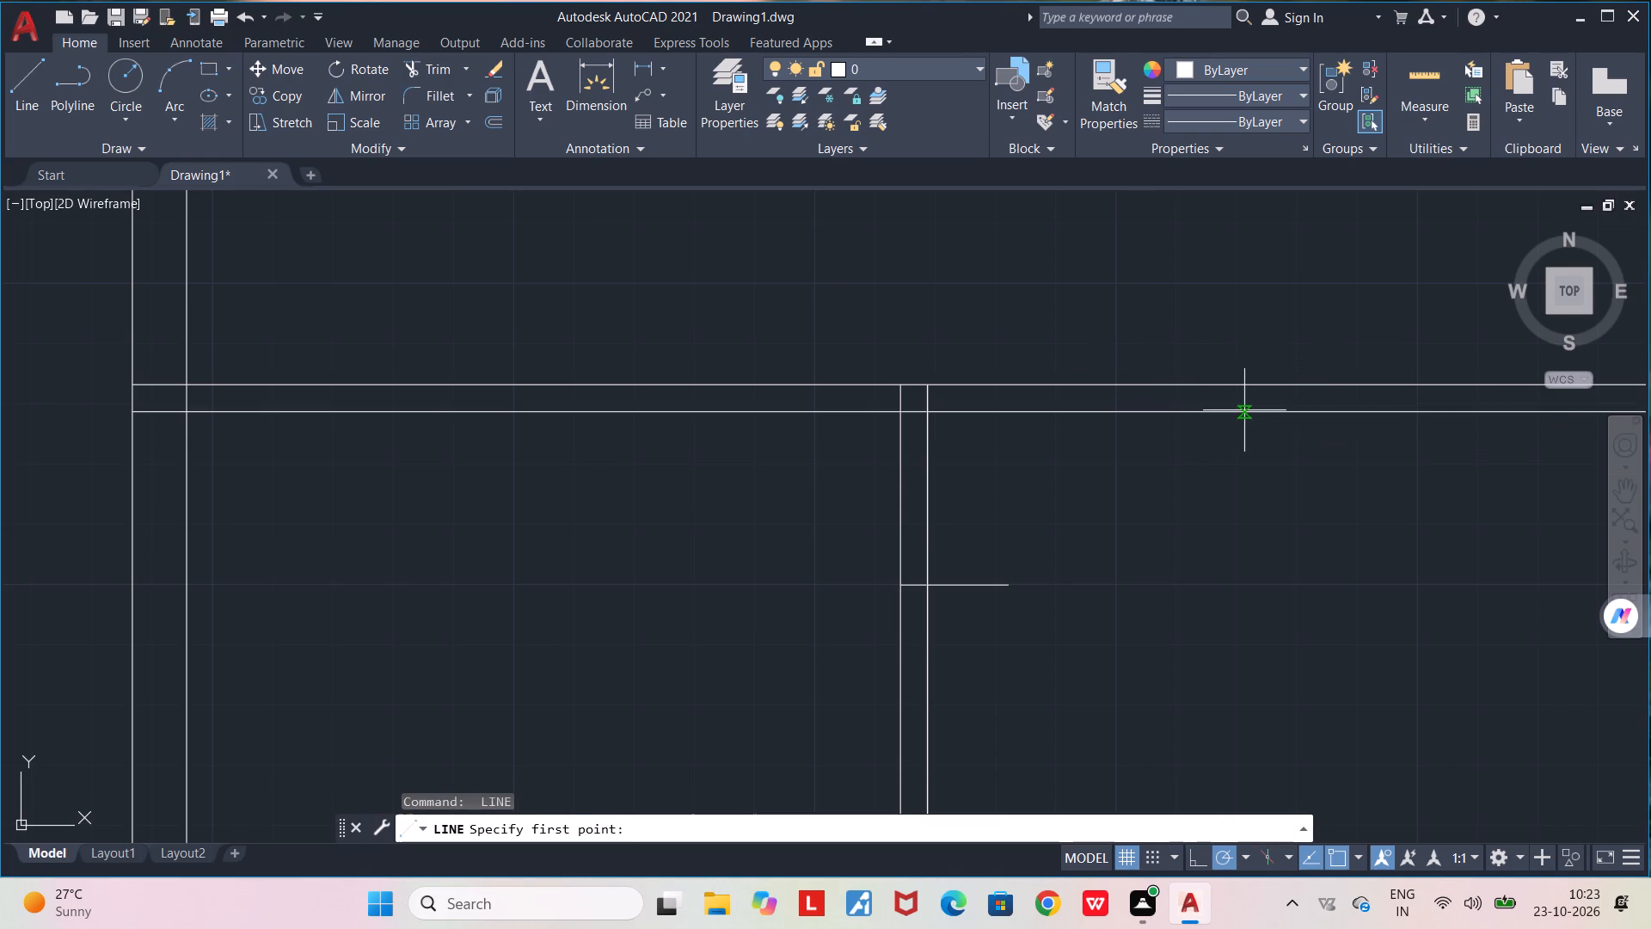
{"action": "left_click", "coordinate": [1237, 342]}
{"action": "key", "text": "space"}
Trim the lower horizontal and southern vertical partitions back to the new jamb lines to open both doorways, removing overruns and the leftover junction segment.
{"action": "type", "text": "TR"}
{"action": "key", "text": "space"}
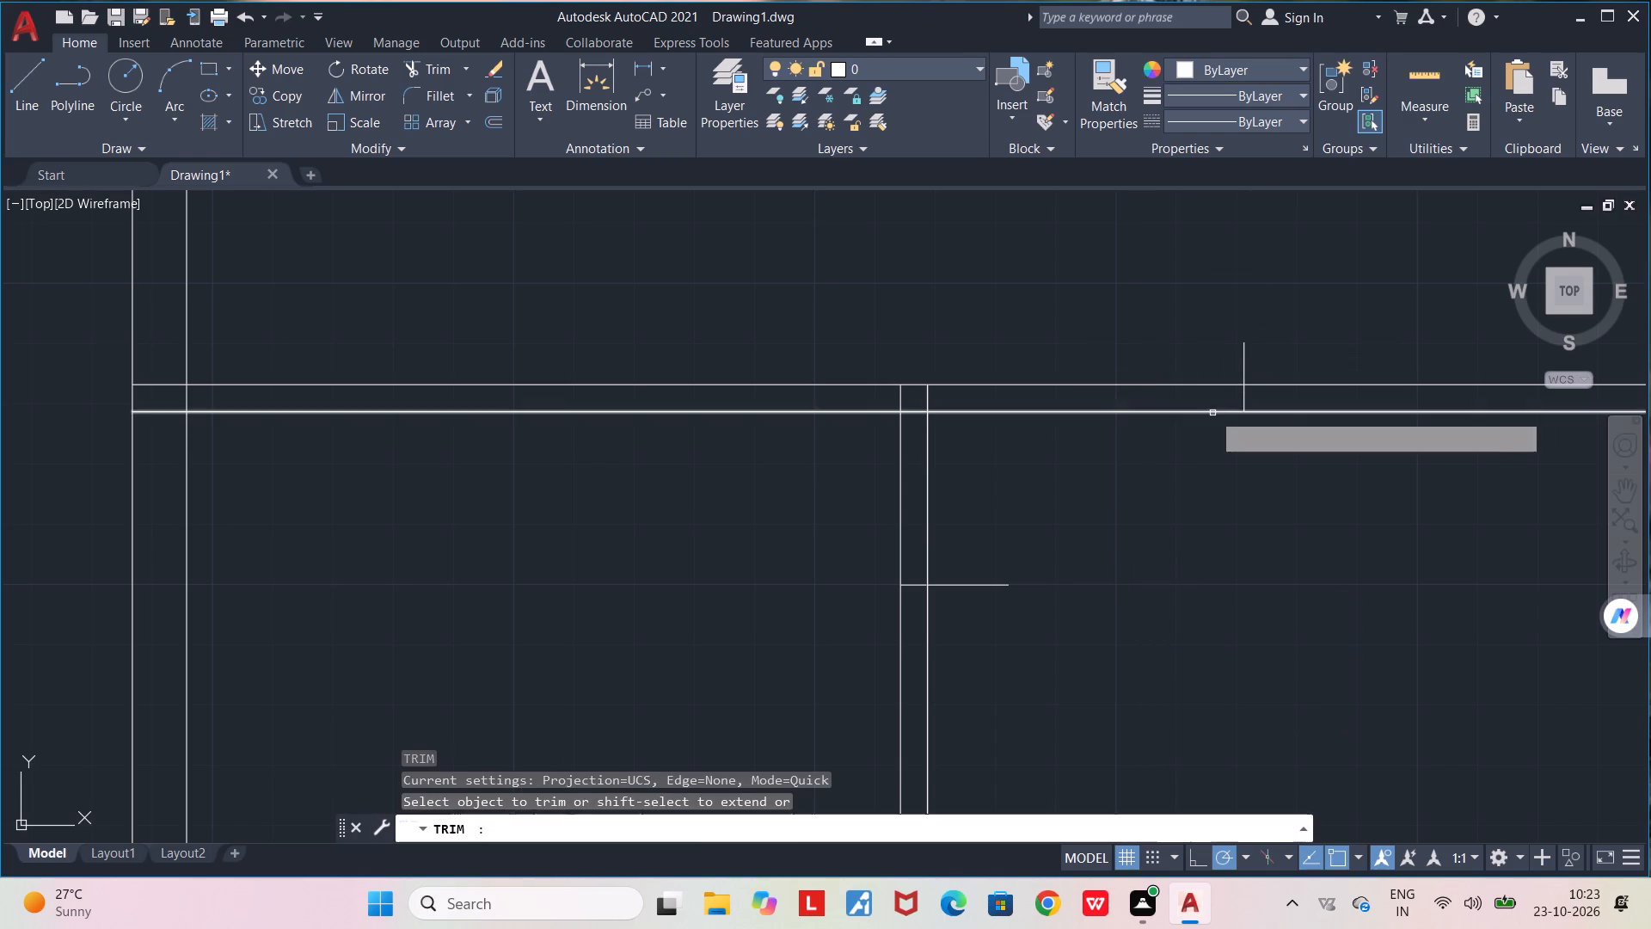
{"action": "left_click_drag", "start_coordinate": [1255, 342], "coordinate": [1047, 464]}
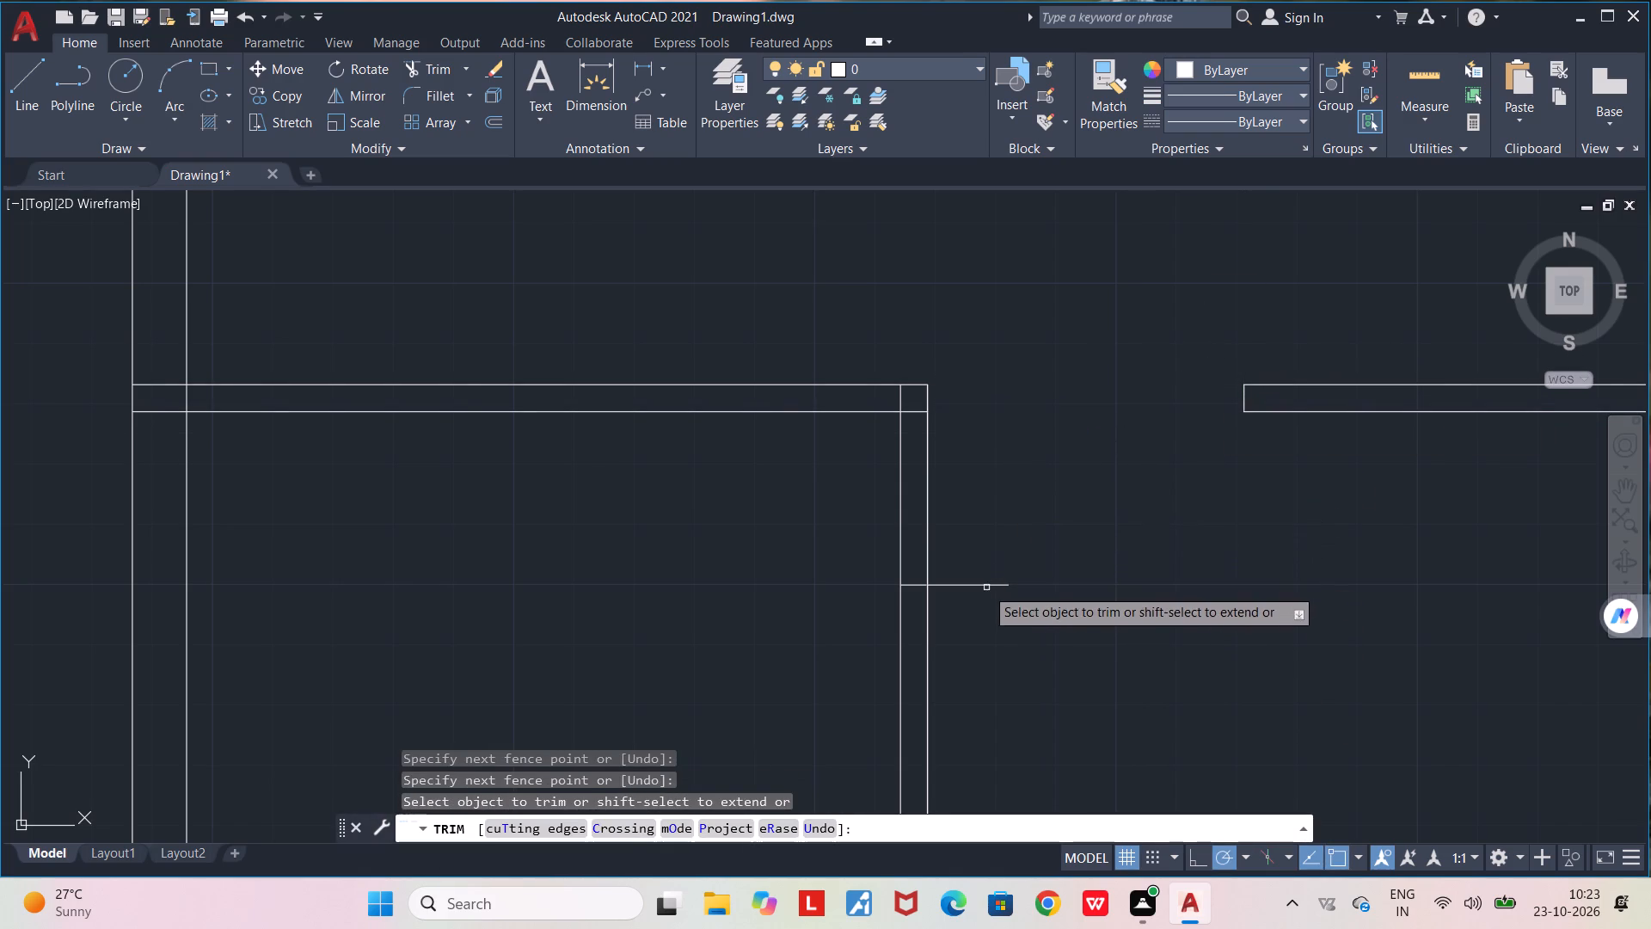
{"action": "left_click_drag", "start_coordinate": [979, 599], "coordinate": [883, 466]}
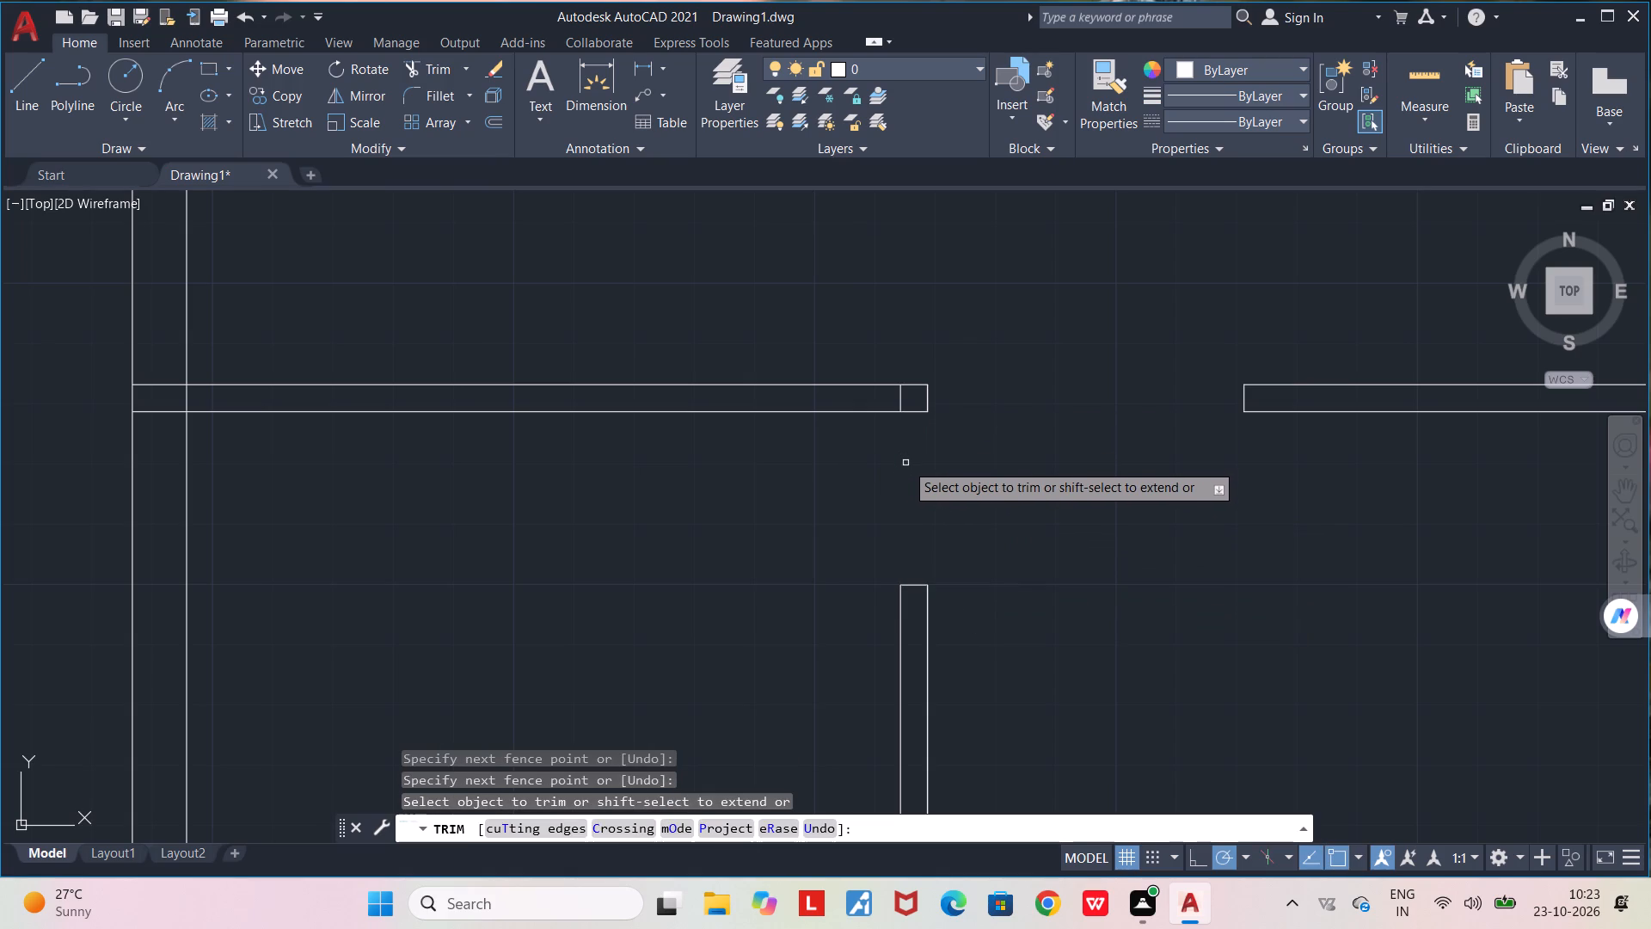
{"action": "left_click", "coordinate": [899, 397]}
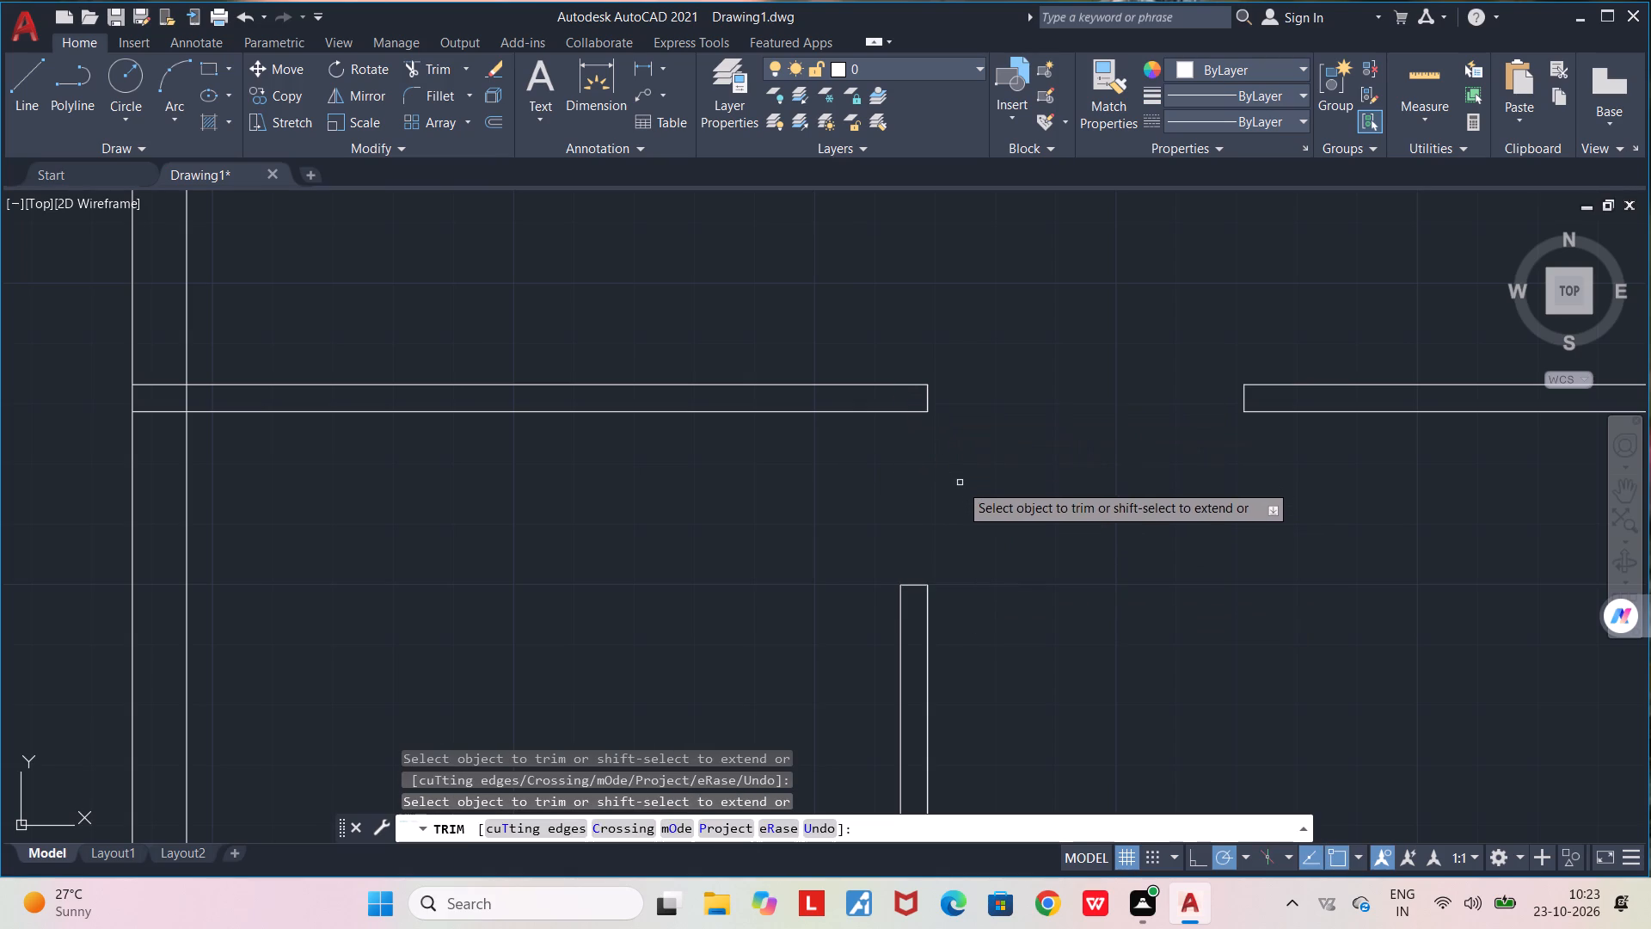
Trim the overlapping lines where the lower horizontal partition meets the west exterior wall.
{"action": "scroll", "coordinate": [961, 489], "scroll_direction": "down", "scroll_amount": 1}
{"action": "middle_click_drag", "start_coordinate": [973, 532], "coordinate": [977, 413]}
{"action": "scroll", "coordinate": [977, 413], "scroll_direction": "down", "scroll_amount": 1}
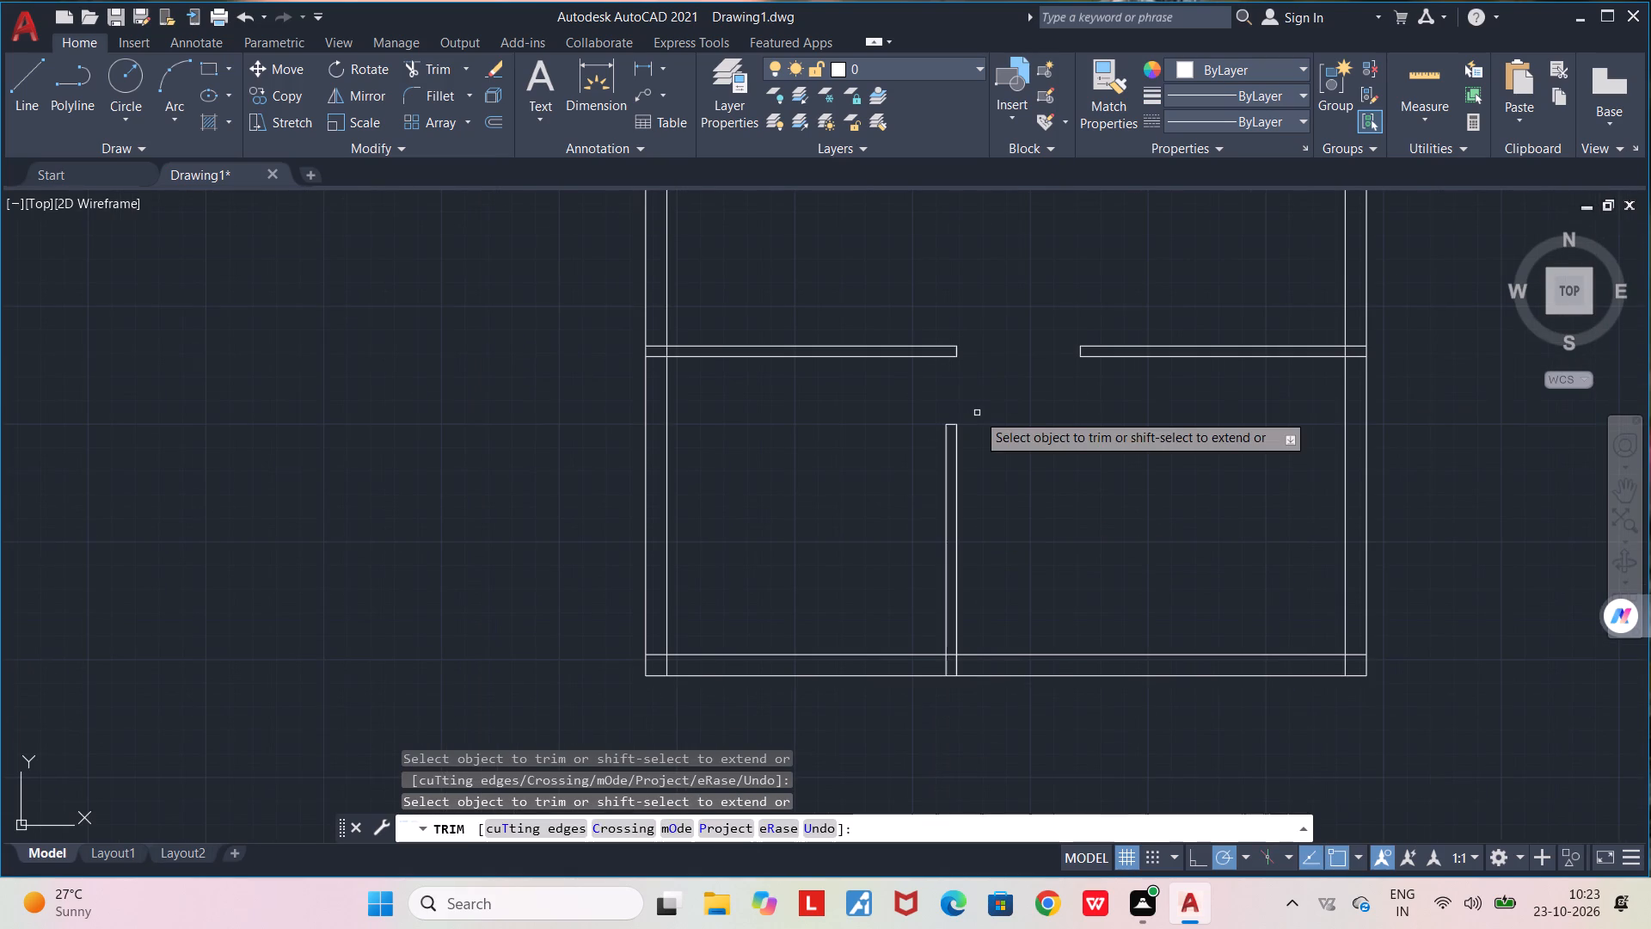
{"action": "scroll", "coordinate": [977, 413], "scroll_direction": "down", "scroll_amount": 2}
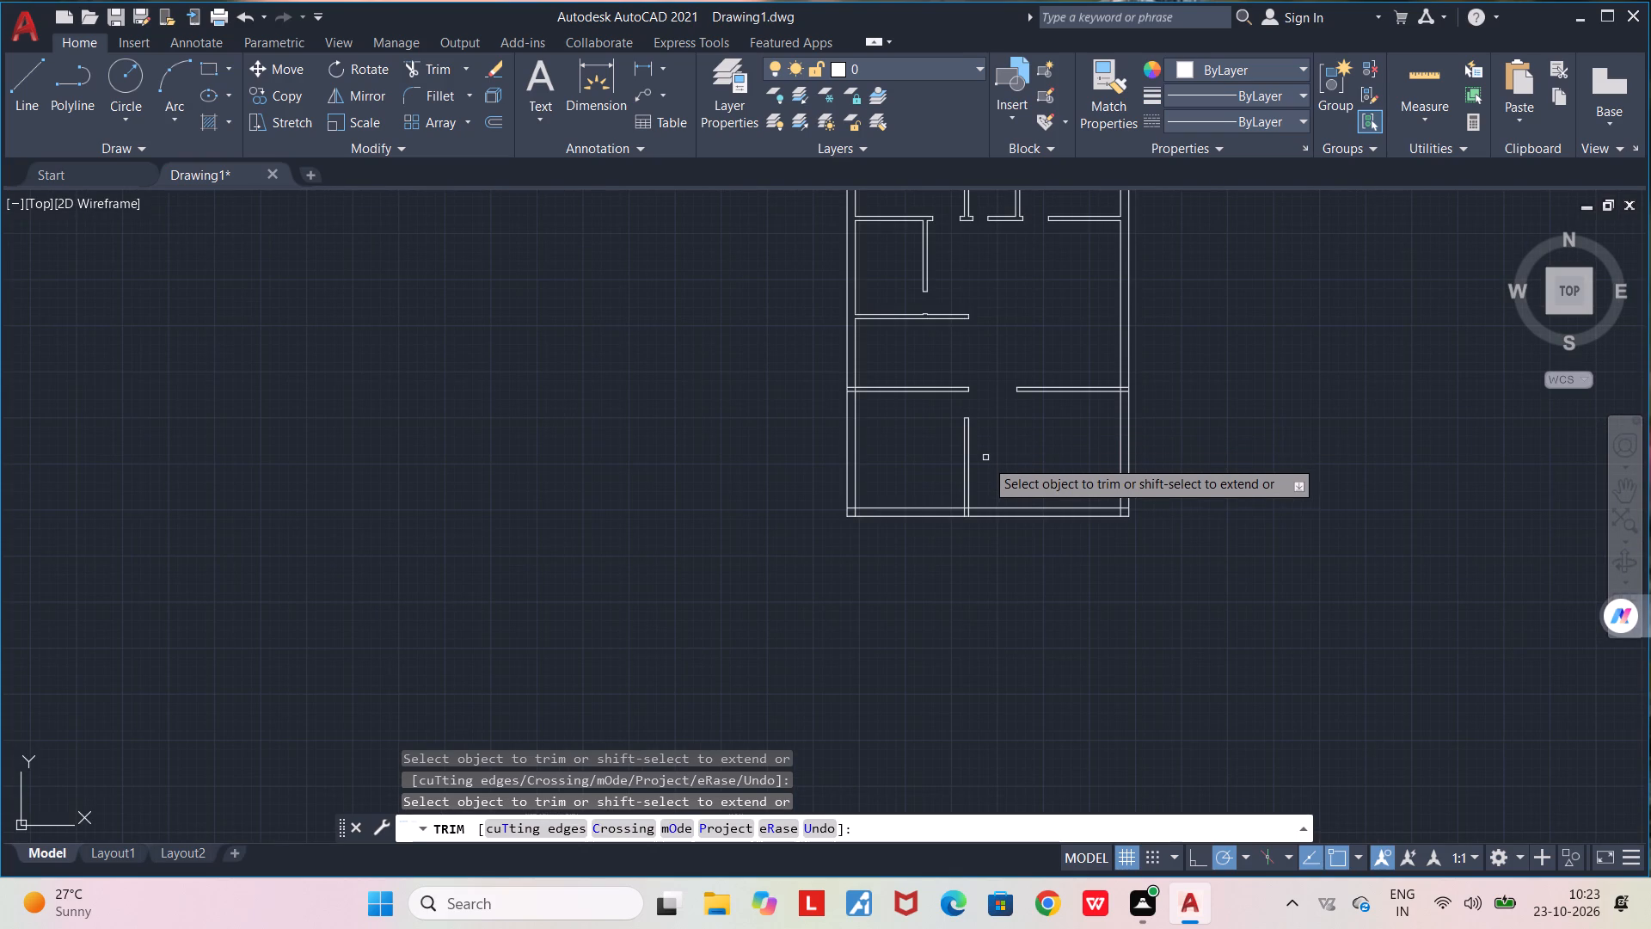
{"action": "middle_click_drag", "start_coordinate": [999, 491], "coordinate": [1044, 490]}
{"action": "scroll", "coordinate": [1040, 488], "scroll_direction": "up", "scroll_amount": 1}
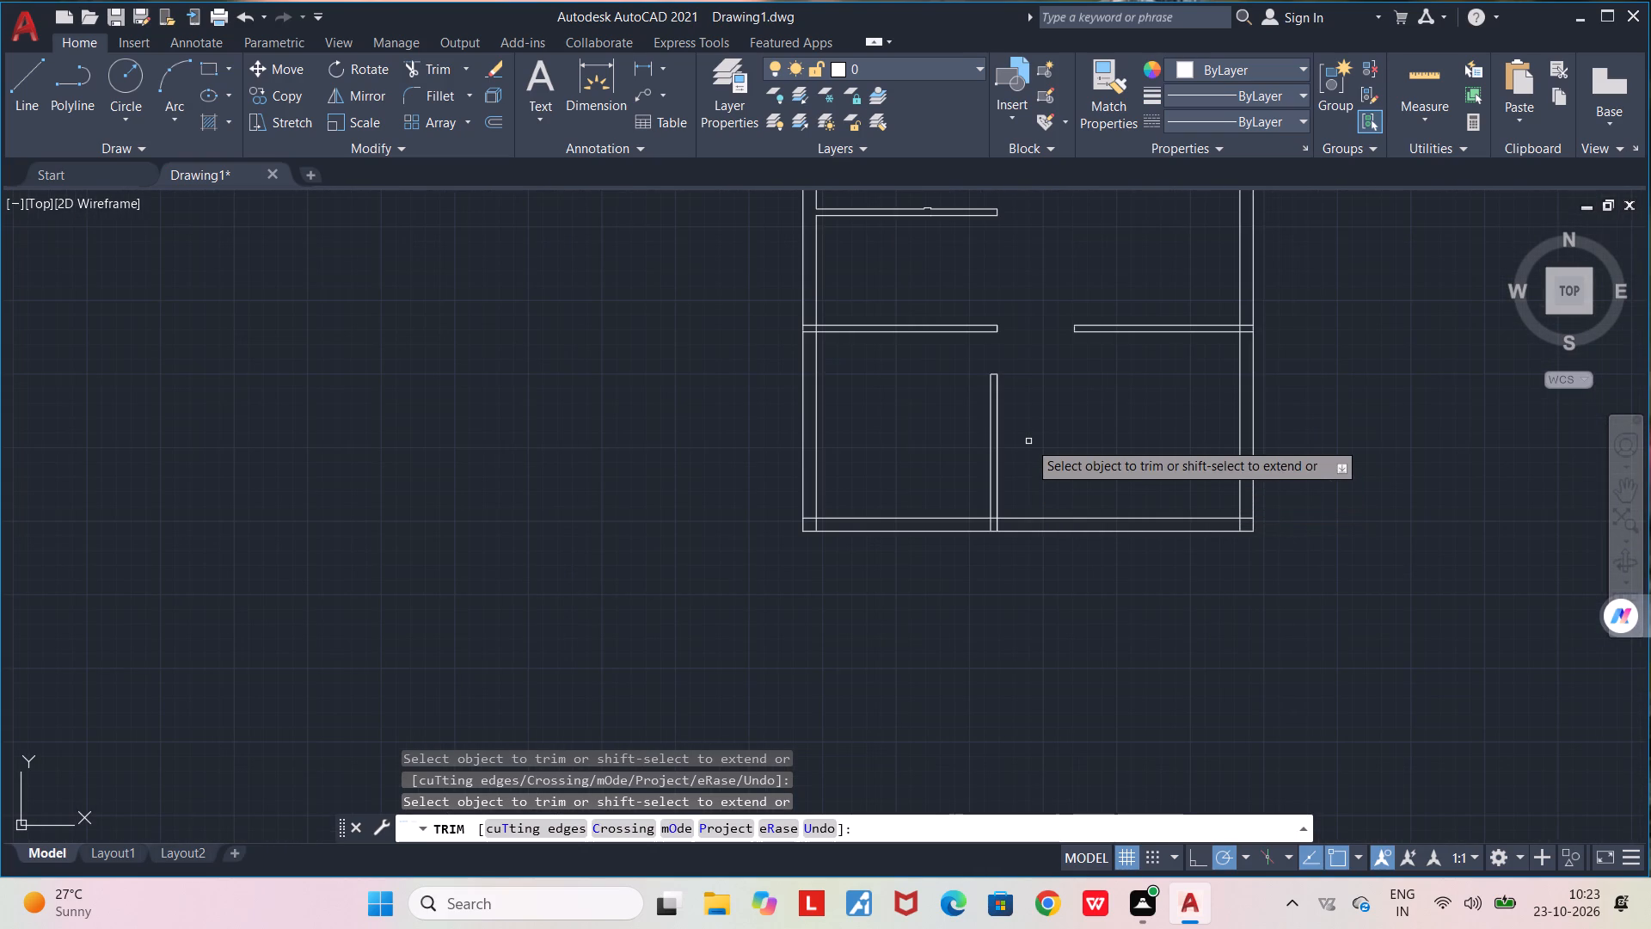
{"action": "middle_click_drag", "start_coordinate": [1028, 441], "coordinate": [1107, 598]}
{"action": "scroll", "coordinate": [881, 477], "scroll_direction": "up", "scroll_amount": 4}
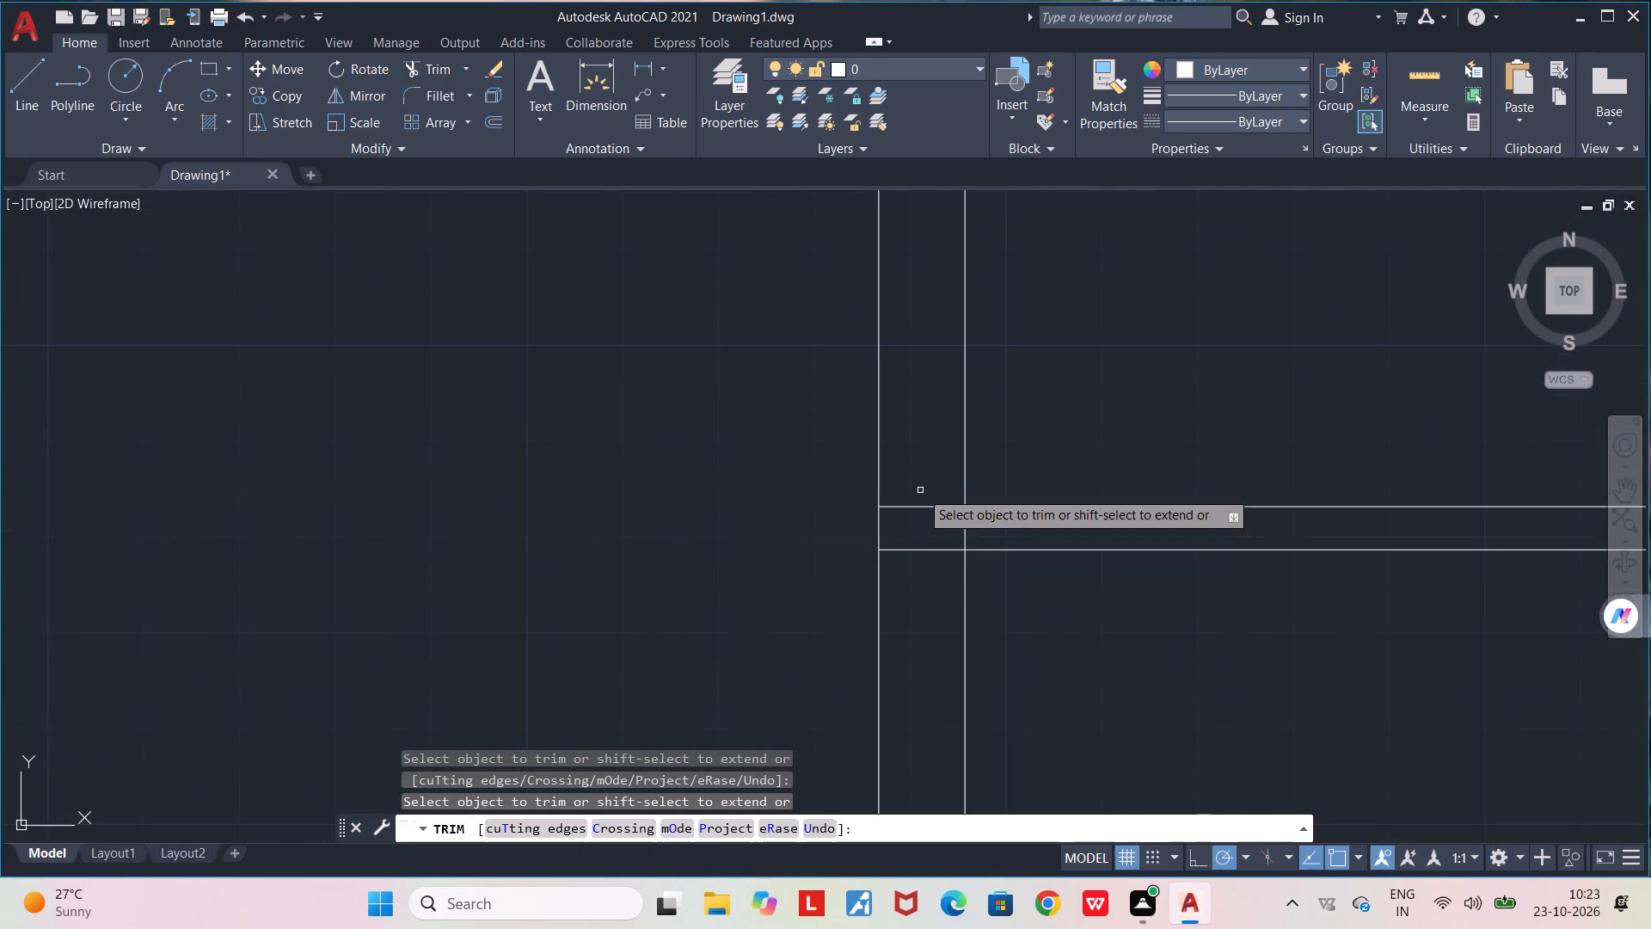
{"action": "left_click_drag", "start_coordinate": [920, 490], "coordinate": [979, 521]}
Trim the overlapping lines where the lower horizontal partition meets the east exterior wall.
{"action": "scroll", "coordinate": [974, 520], "scroll_direction": "down", "scroll_amount": 4}
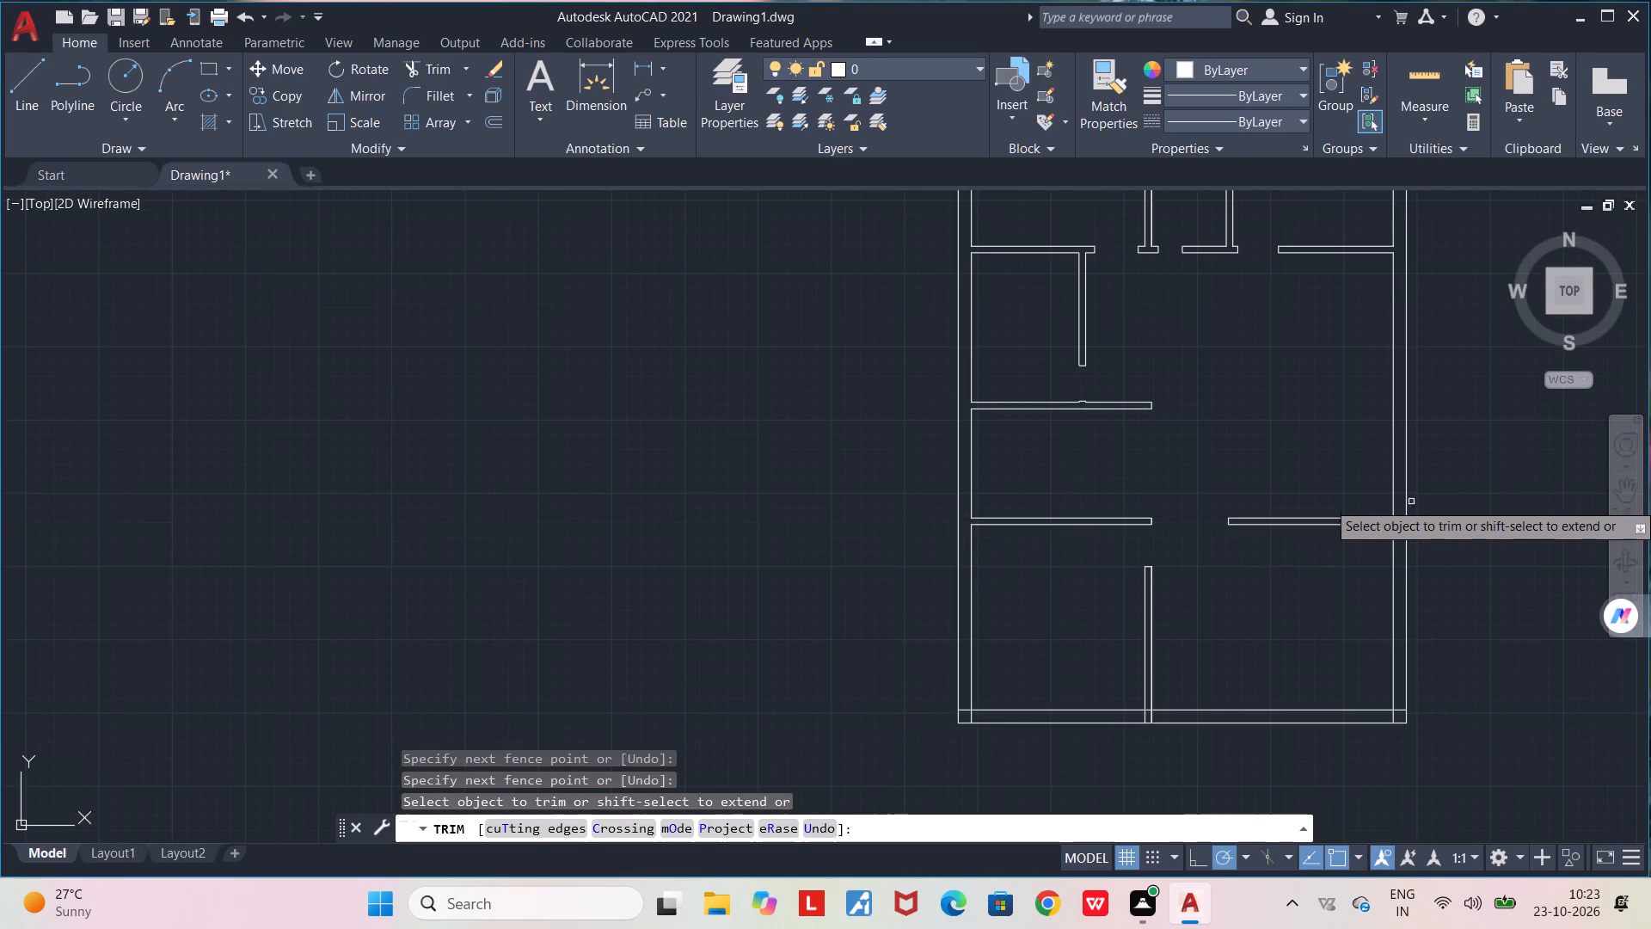
{"action": "scroll", "coordinate": [1437, 524], "scroll_direction": "up", "scroll_amount": 4}
{"action": "left_click", "coordinate": [1181, 471]}
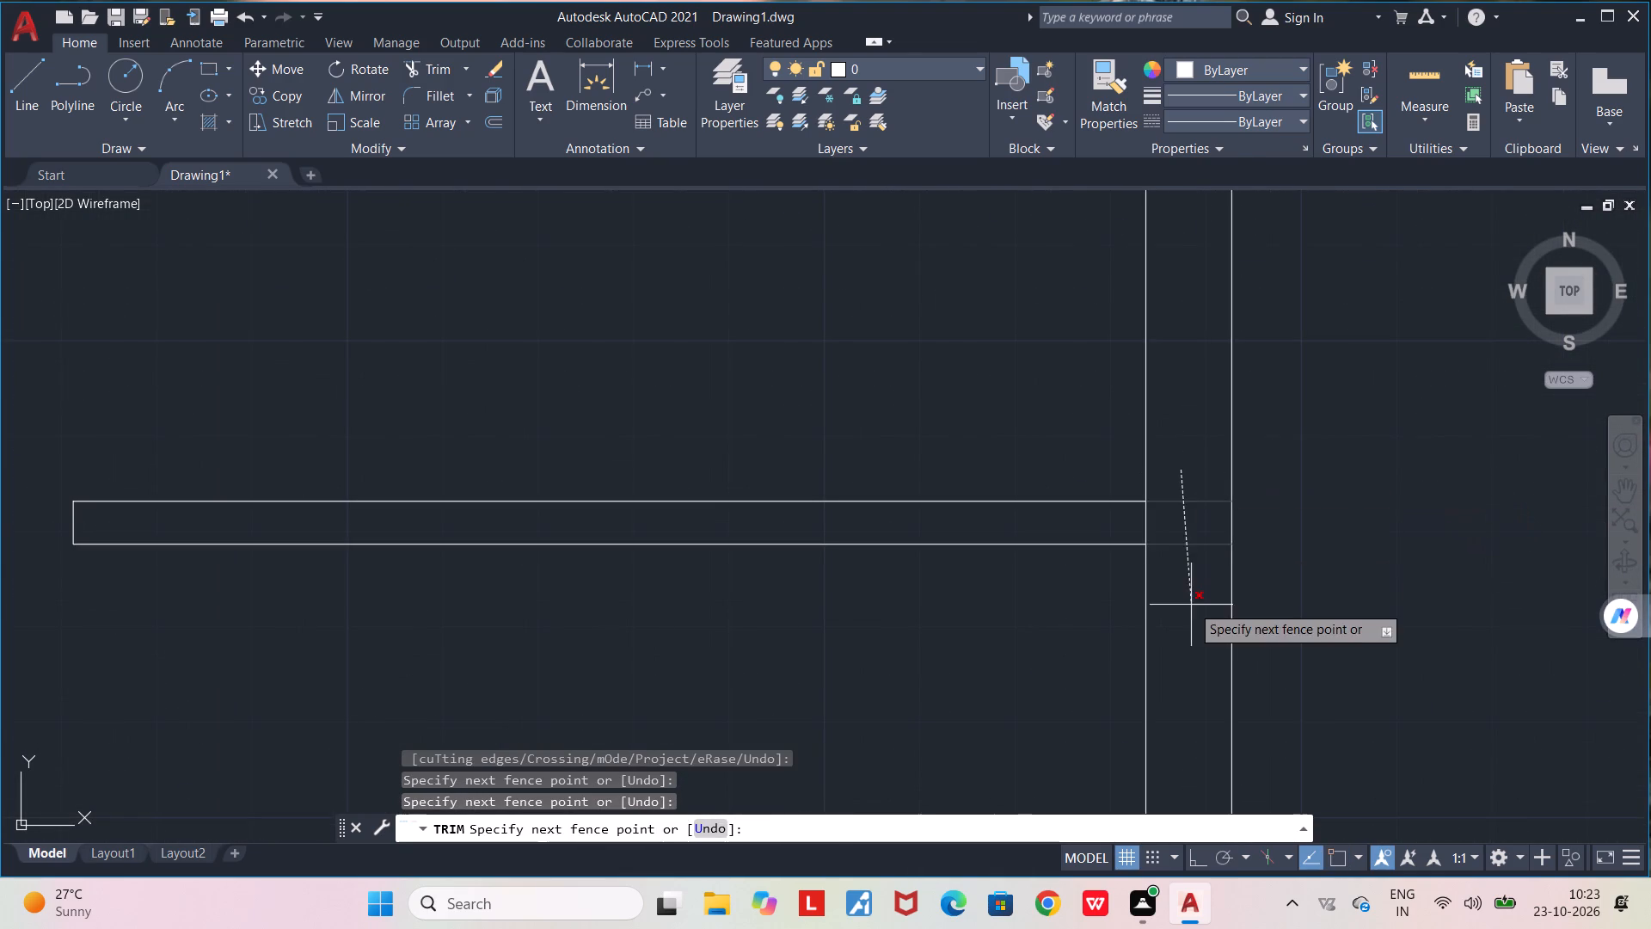
{"action": "left_click", "coordinate": [1140, 527]}
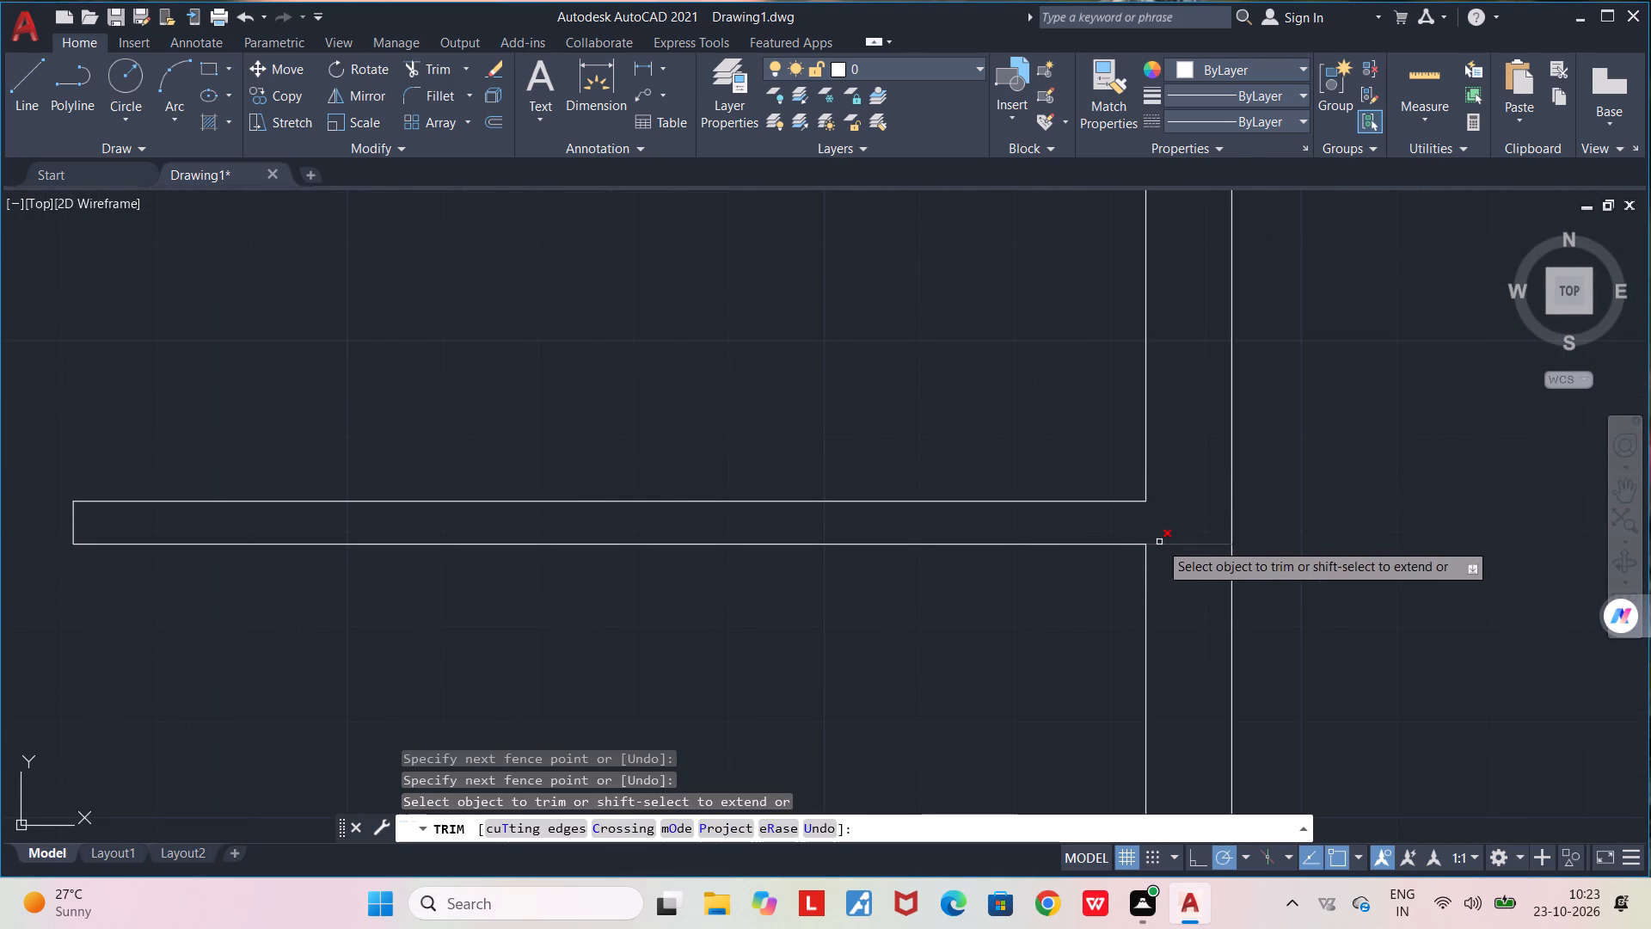
{"action": "left_click", "coordinate": [1159, 542]}
Trim the inner wall lines that overrun at the southeast corner of the exterior walls.
{"action": "scroll", "coordinate": [1178, 573], "scroll_direction": "down", "scroll_amount": 3}
{"action": "middle_click_drag", "start_coordinate": [1088, 649], "coordinate": [1169, 391]}
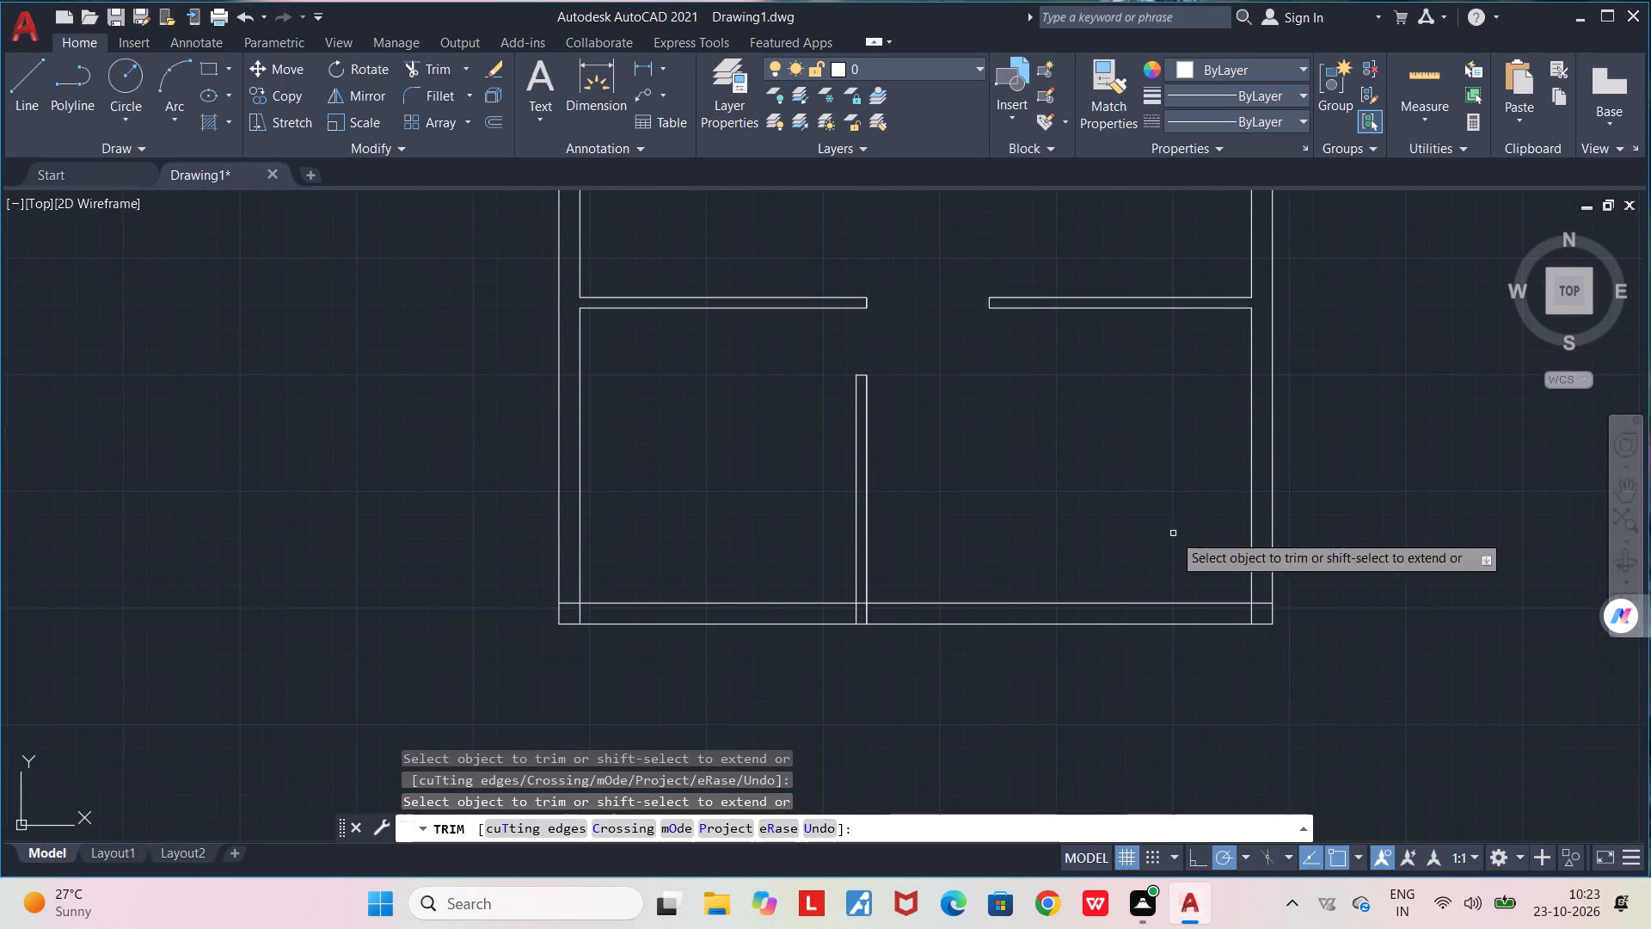
{"action": "scroll", "coordinate": [1255, 613], "scroll_direction": "up", "scroll_amount": 4}
{"action": "left_click", "coordinate": [1269, 538]}
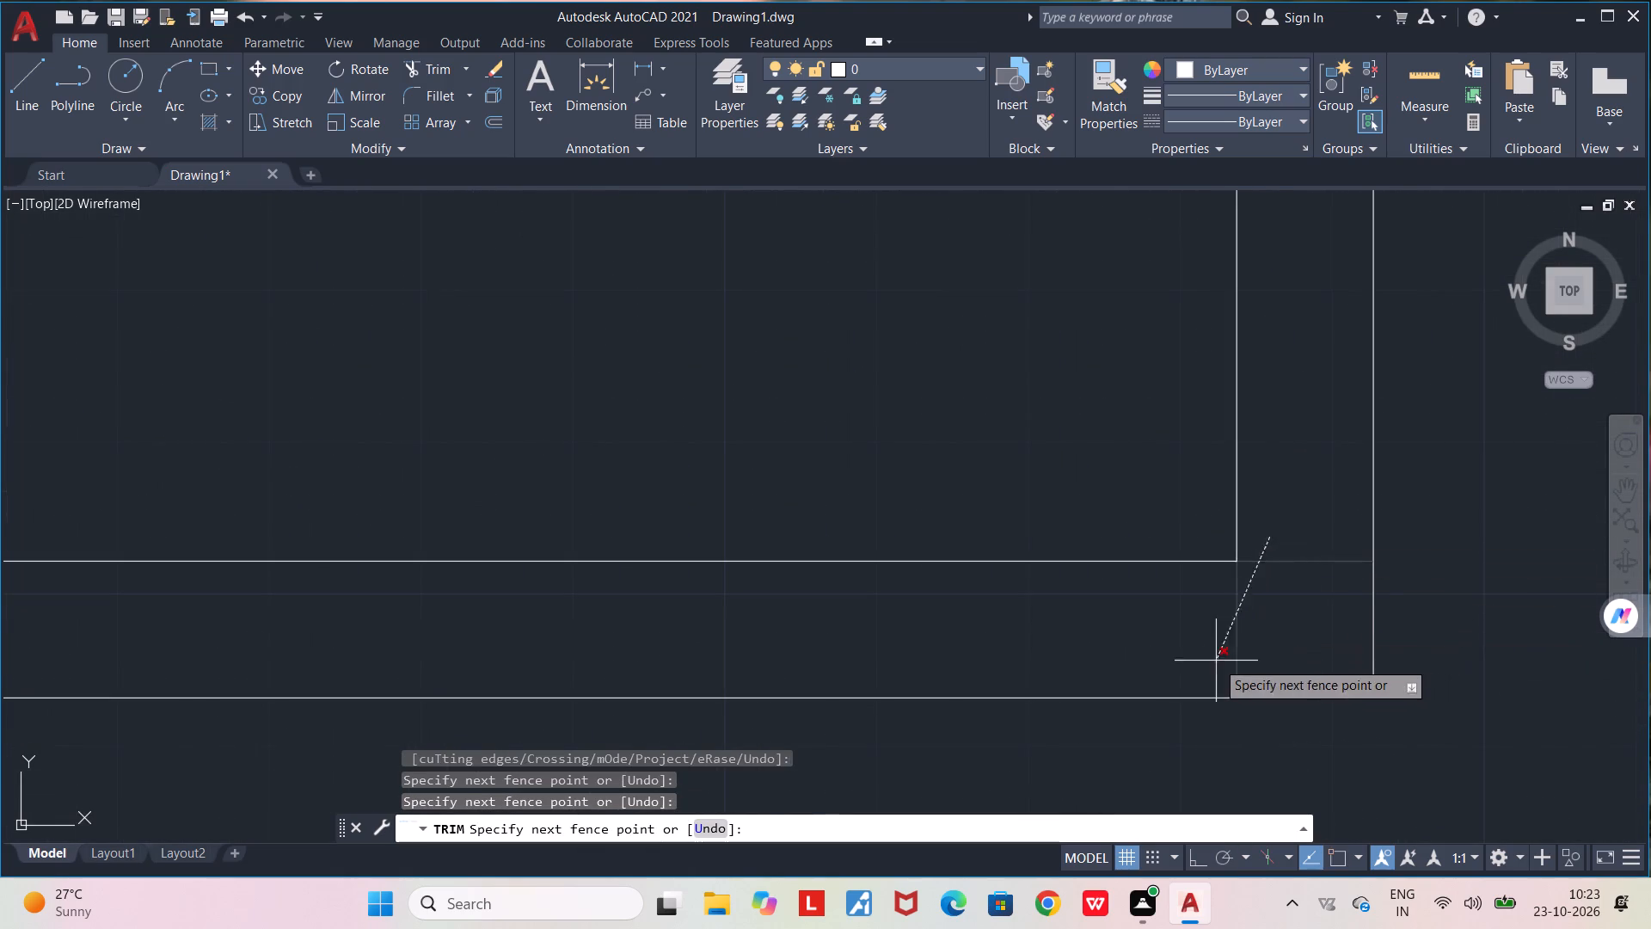
{"action": "left_click", "coordinate": [1214, 660]}
Trim the overlapping lines where the southern vertical partition meets the south exterior wall.
{"action": "scroll", "coordinate": [1214, 658], "scroll_direction": "down", "scroll_amount": 3}
{"action": "middle_click_drag", "start_coordinate": [973, 723], "coordinate": [1312, 611]}
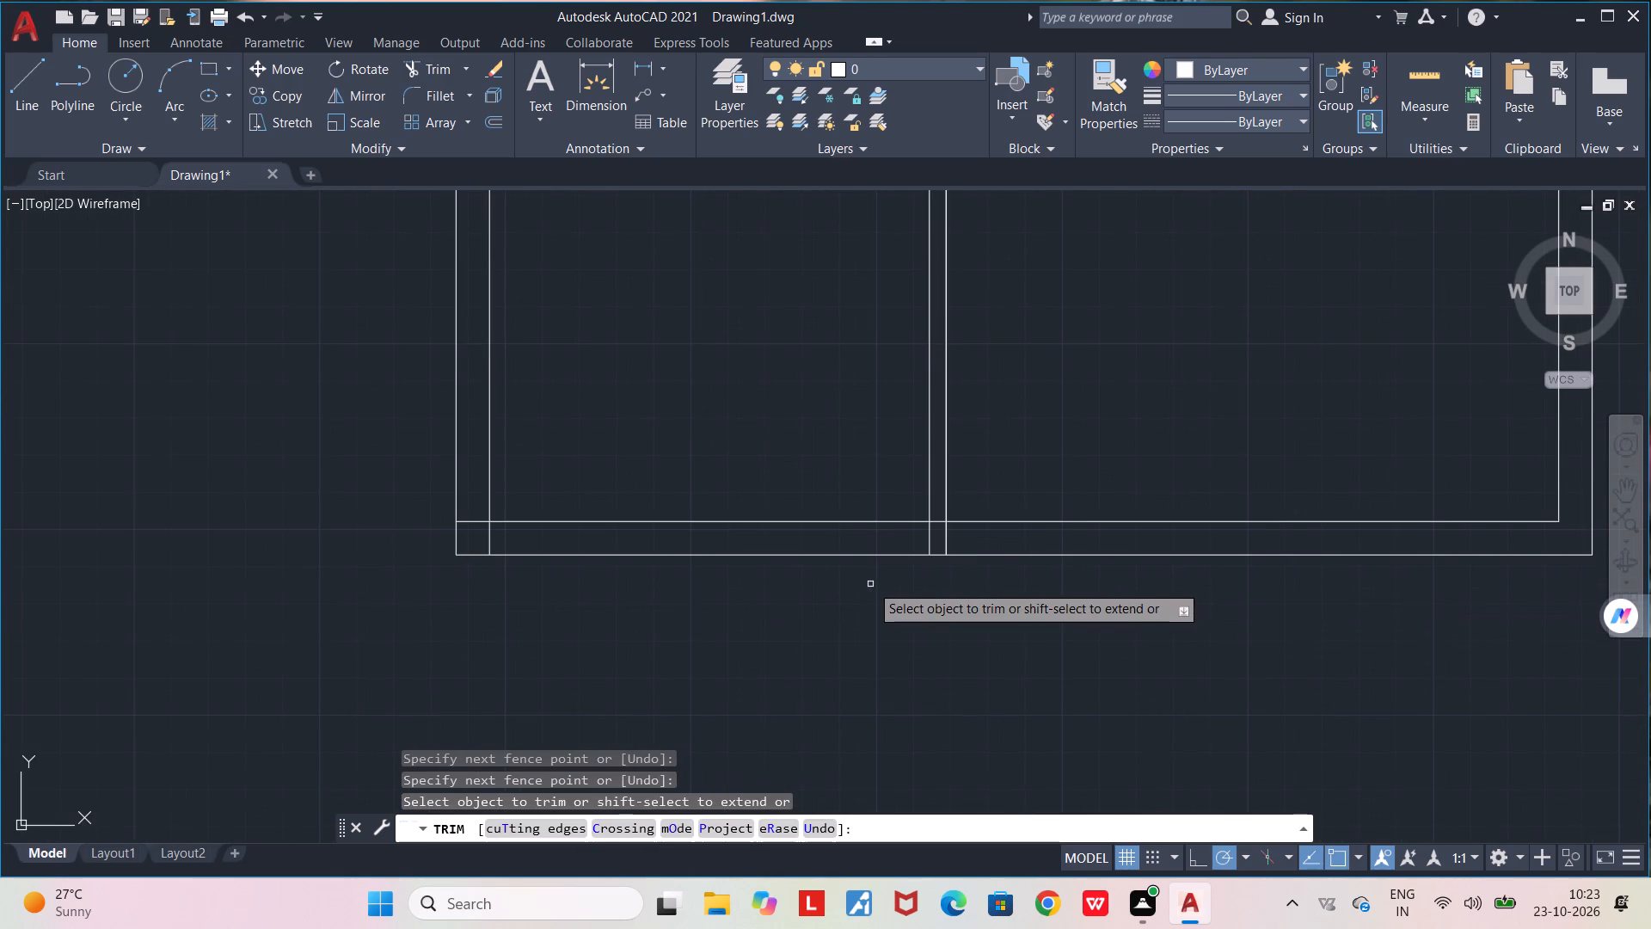
{"action": "scroll", "coordinate": [945, 538], "scroll_direction": "up", "scroll_amount": 2}
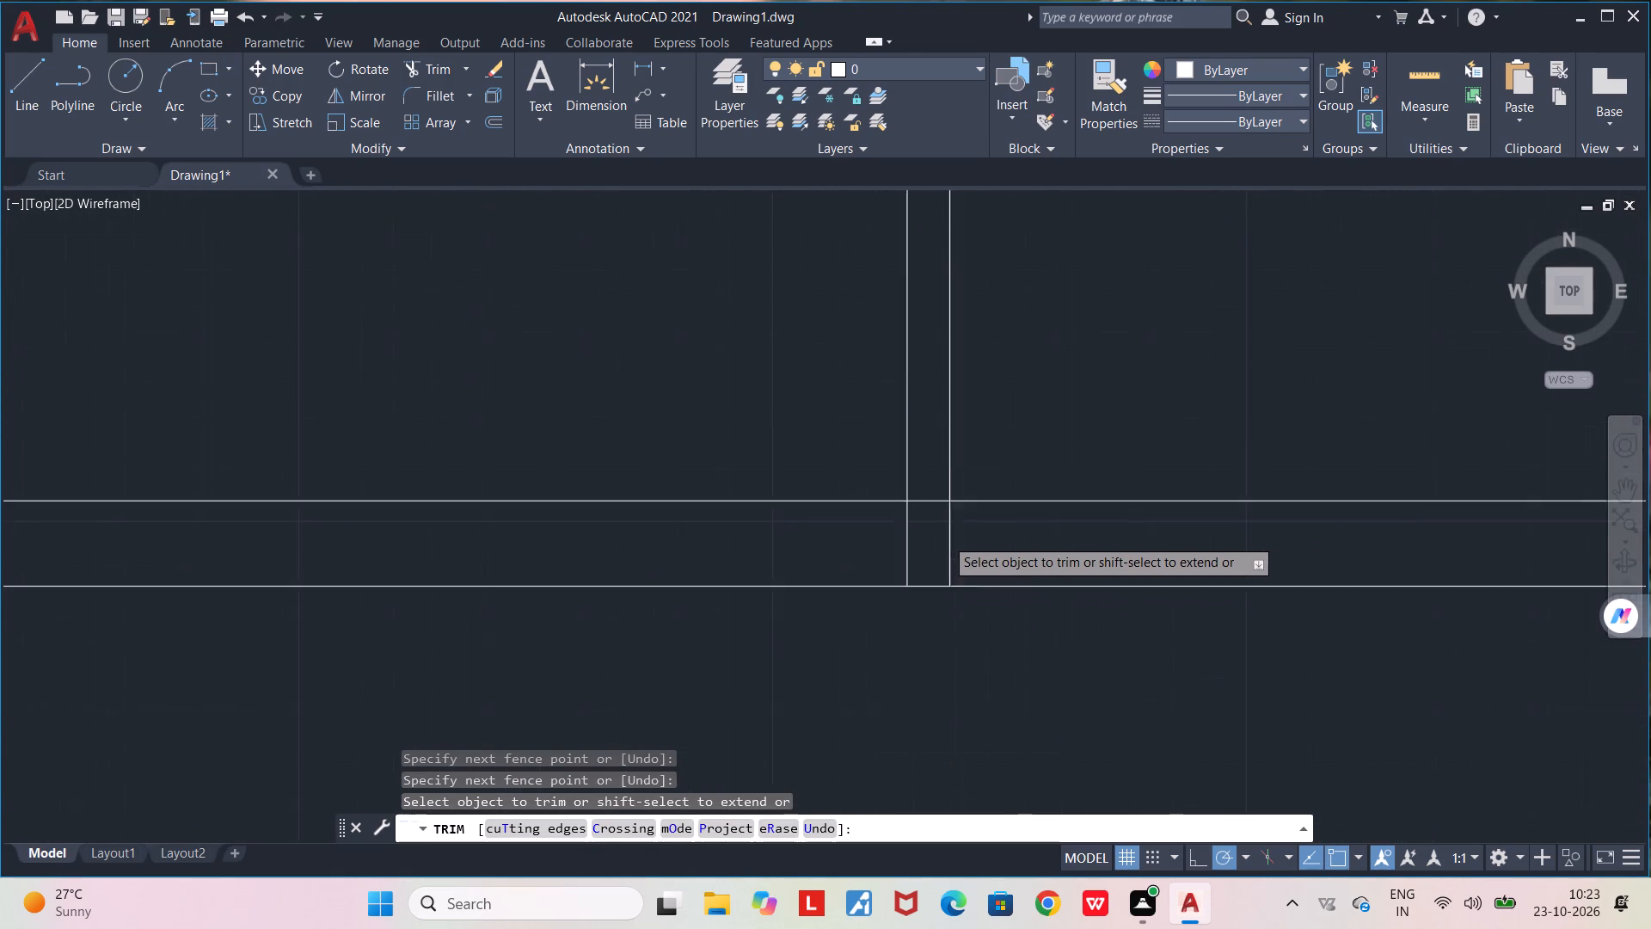
{"action": "scroll", "coordinate": [945, 538], "scroll_direction": "up", "scroll_amount": 1}
{"action": "left_click", "coordinate": [974, 548]}
{"action": "left_click", "coordinate": [865, 552]}
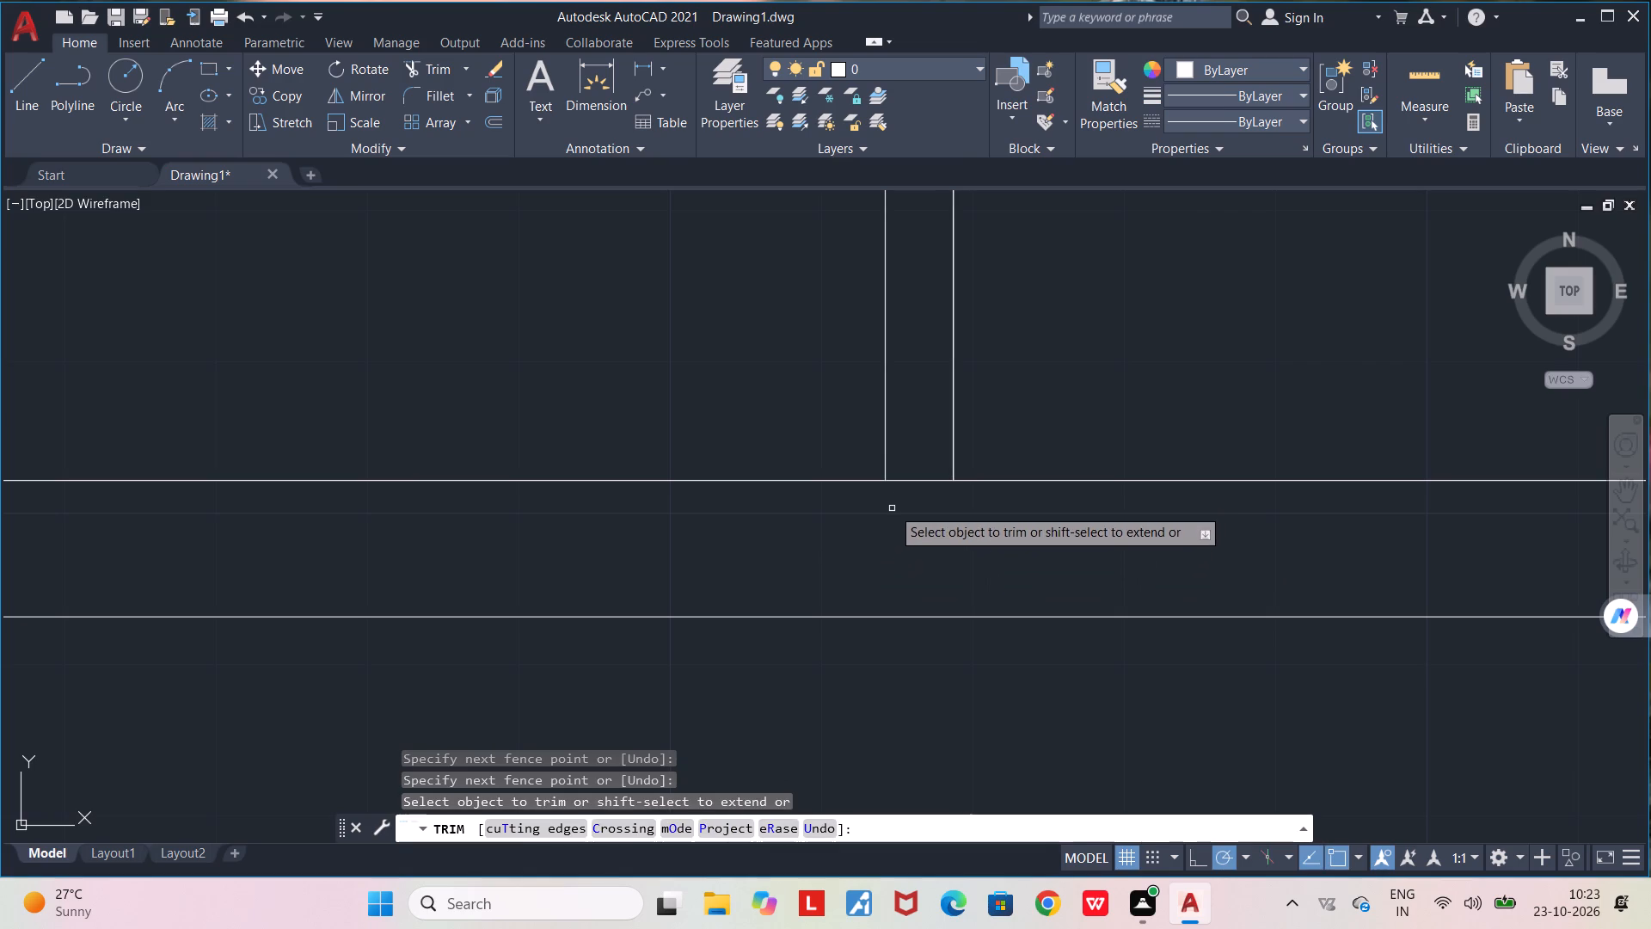
{"action": "left_click", "coordinate": [905, 479]}
Trim the inner wall lines that overrun at the southwest corner of the exterior walls.
{"action": "scroll", "coordinate": [902, 491], "scroll_direction": "down", "scroll_amount": 3}
{"action": "middle_click_drag", "start_coordinate": [898, 511], "coordinate": [1209, 523]}
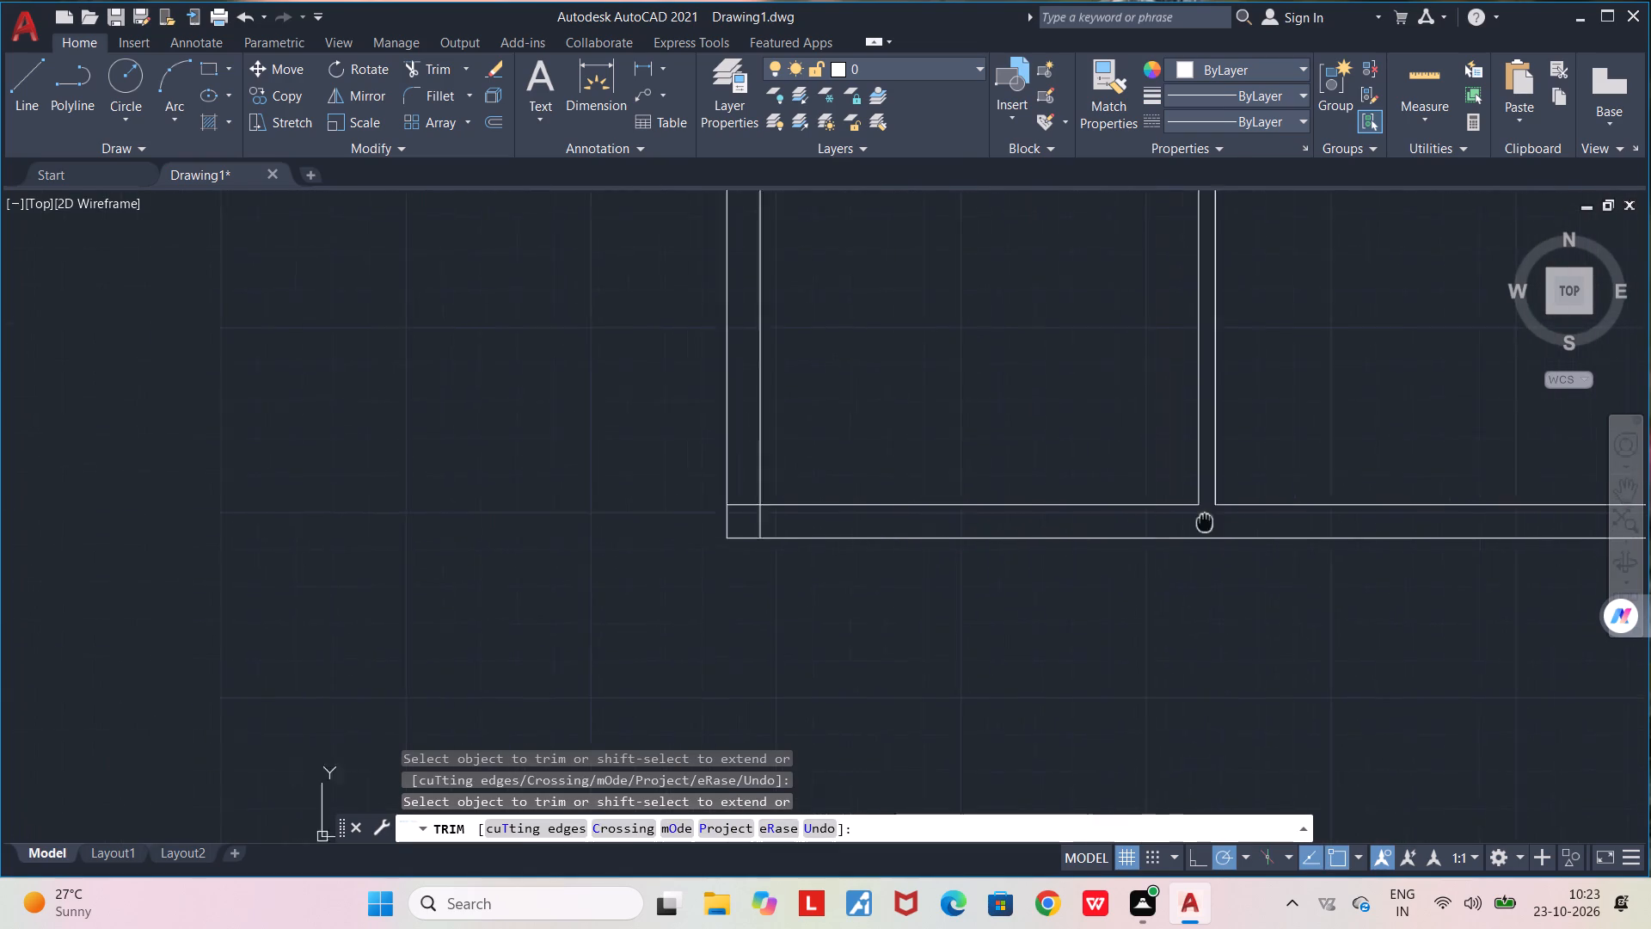
{"action": "middle_click_drag", "start_coordinate": [1209, 523], "coordinate": [1258, 526]}
{"action": "scroll", "coordinate": [819, 528], "scroll_direction": "up", "scroll_amount": 3}
{"action": "left_click", "coordinate": [740, 420]}
{"action": "left_click", "coordinate": [727, 532]}
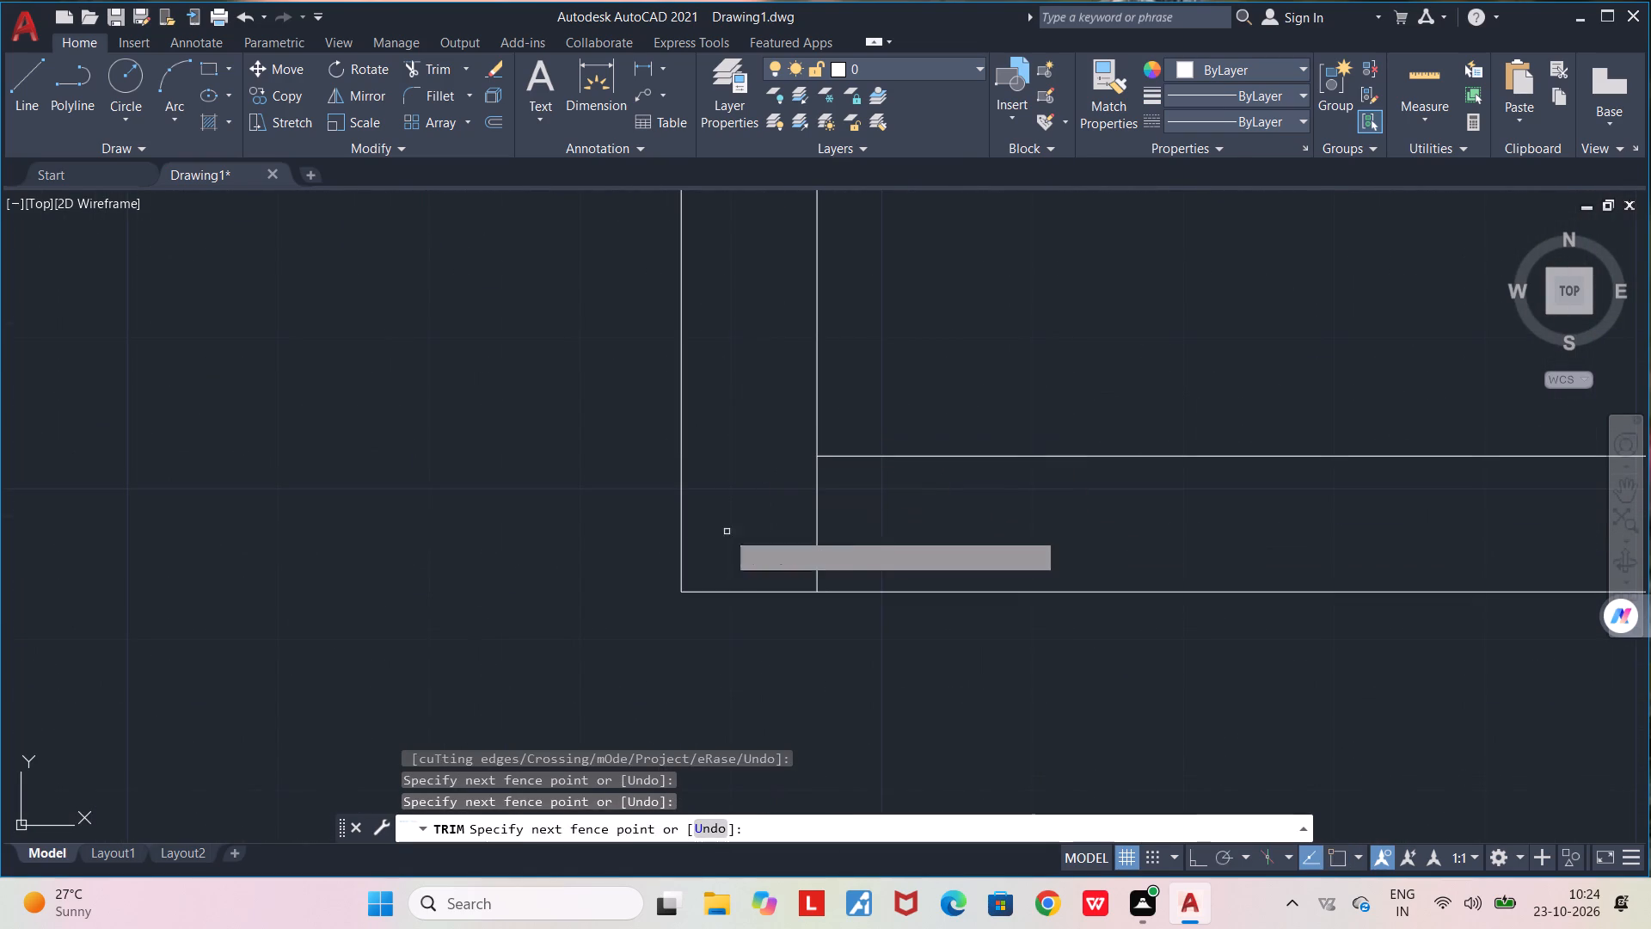
{"action": "left_click", "coordinate": [819, 549]}
{"action": "scroll", "coordinate": [929, 541], "scroll_direction": "down", "scroll_amount": 3}
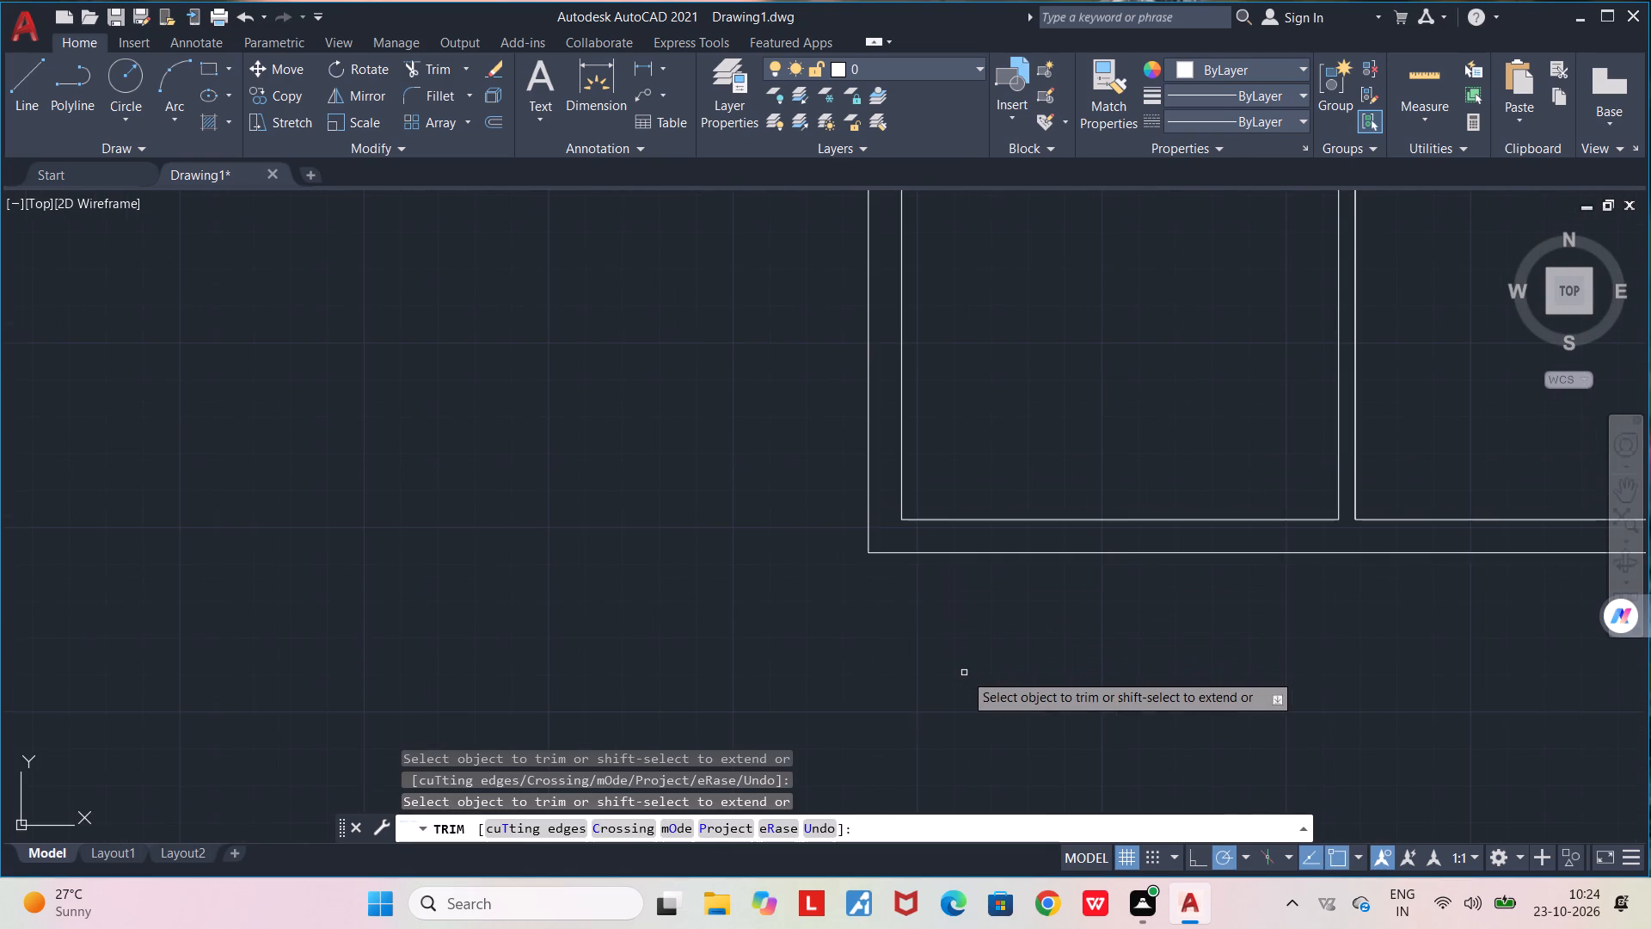
{"action": "key", "text": "Escape"}
Draw two vertical jamb lines across the south exterior wall, east of the vertical partition, making the eastern one about 2'-6" long.
{"action": "middle_click_drag", "start_coordinate": [964, 673], "coordinate": [612, 644]}
{"action": "scroll", "coordinate": [614, 645], "scroll_direction": "down", "scroll_amount": 3}
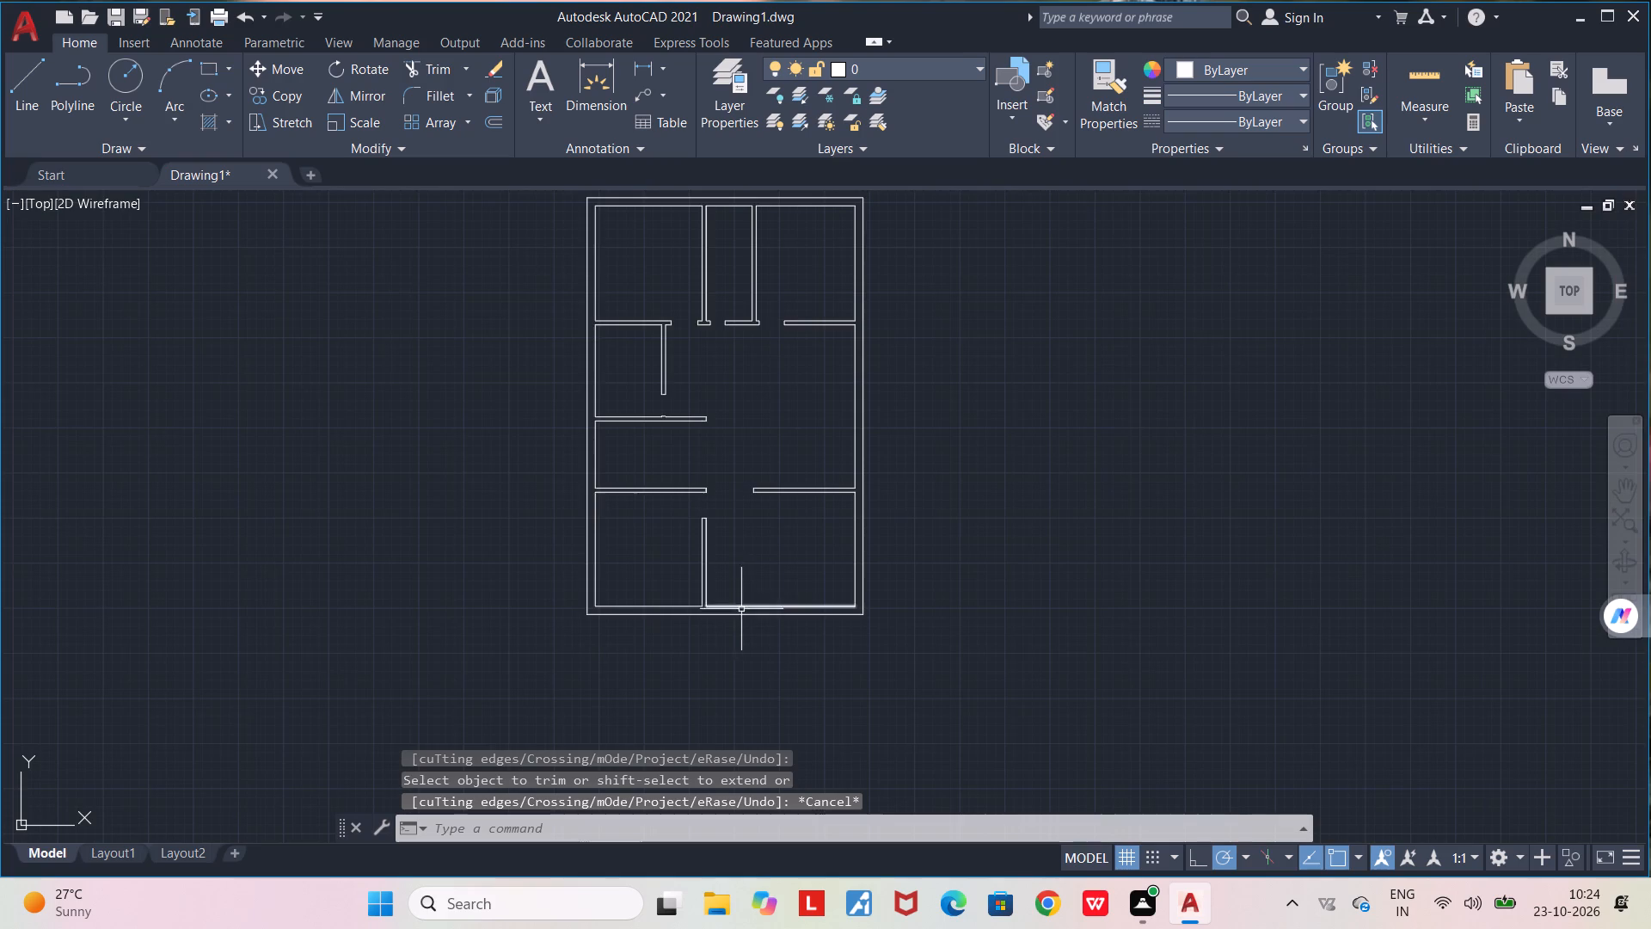
{"action": "scroll", "coordinate": [742, 631], "scroll_direction": "up", "scroll_amount": 3}
{"action": "middle_click_drag", "start_coordinate": [784, 667], "coordinate": [935, 562]}
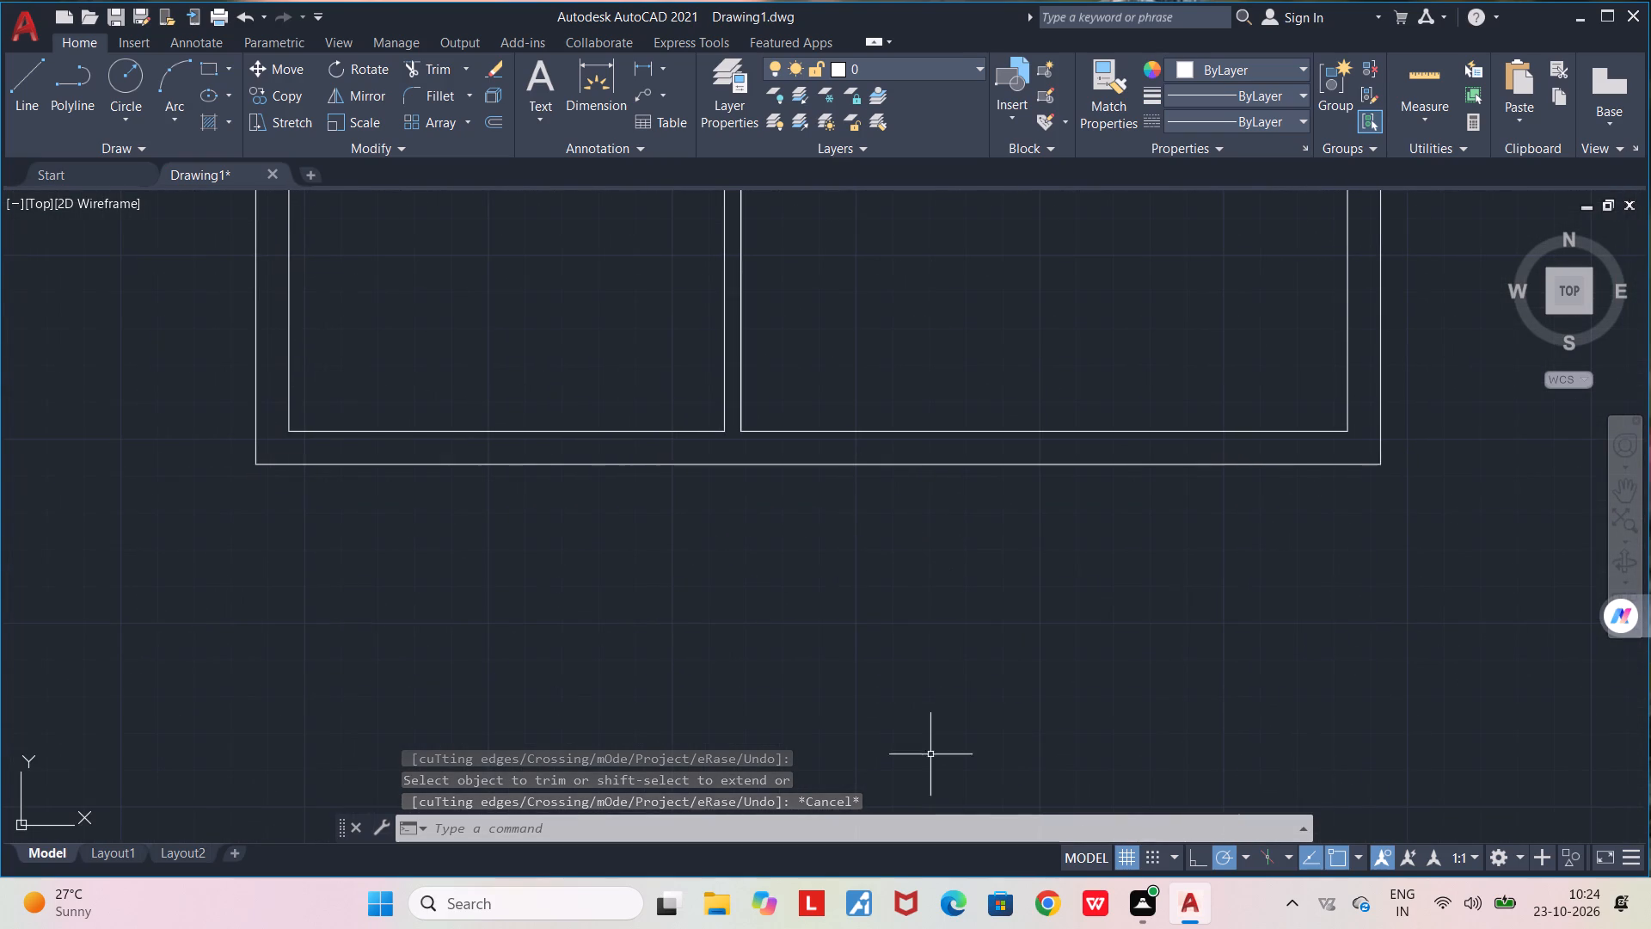
{"action": "key", "text": "l"}
{"action": "key", "text": "Return"}
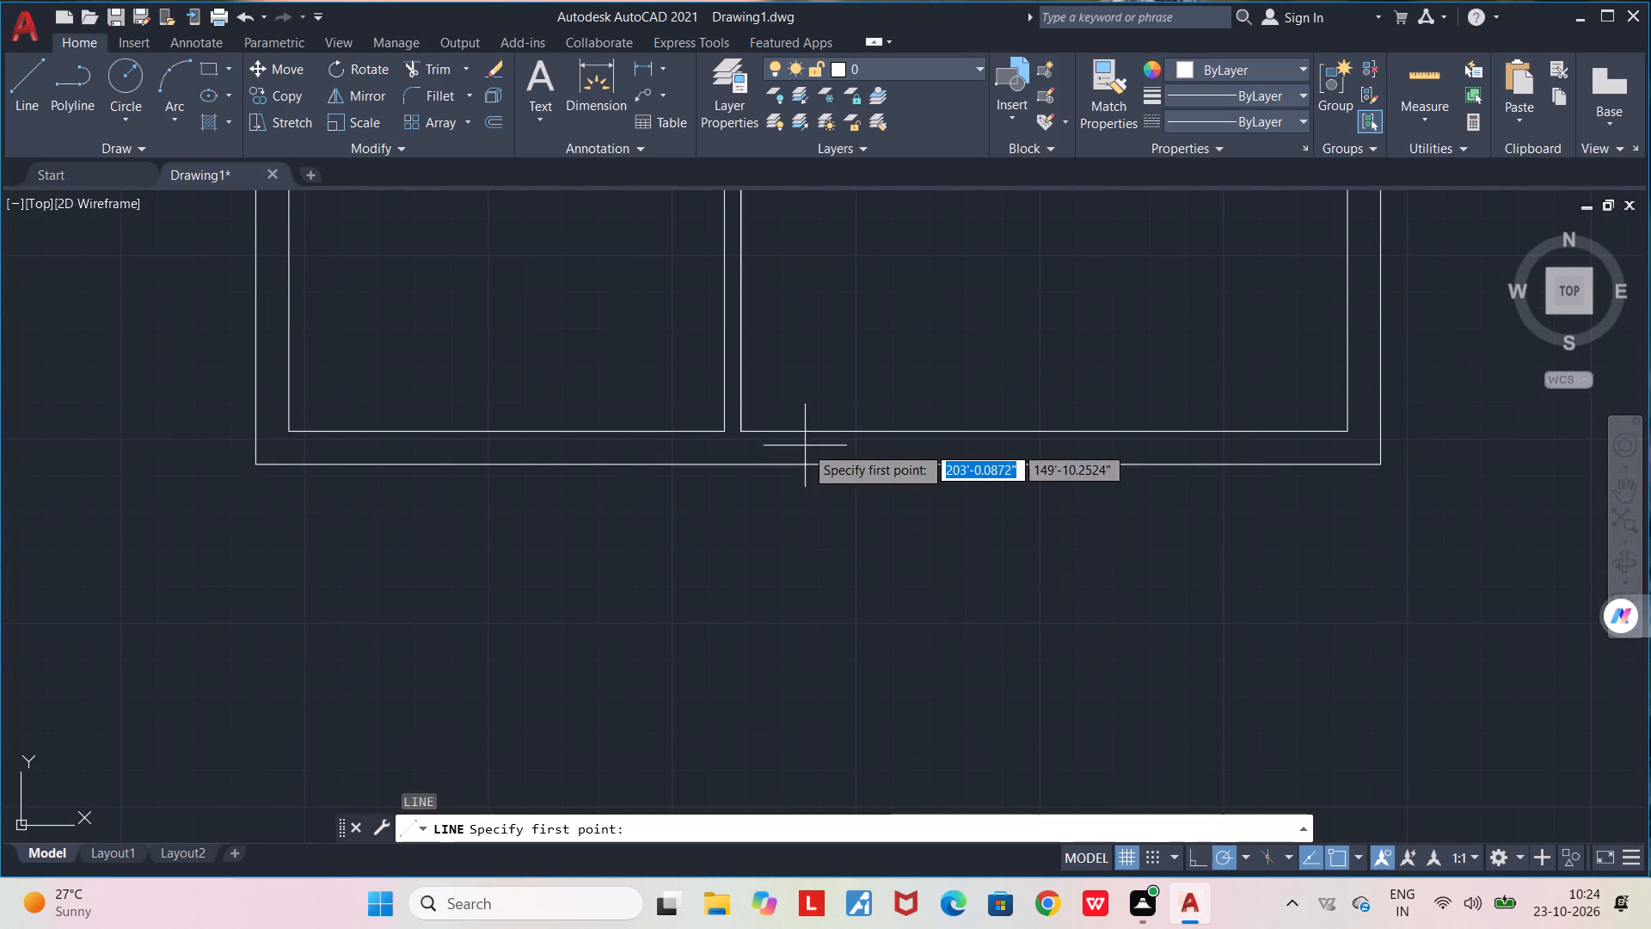
{"action": "left_click", "coordinate": [775, 436]}
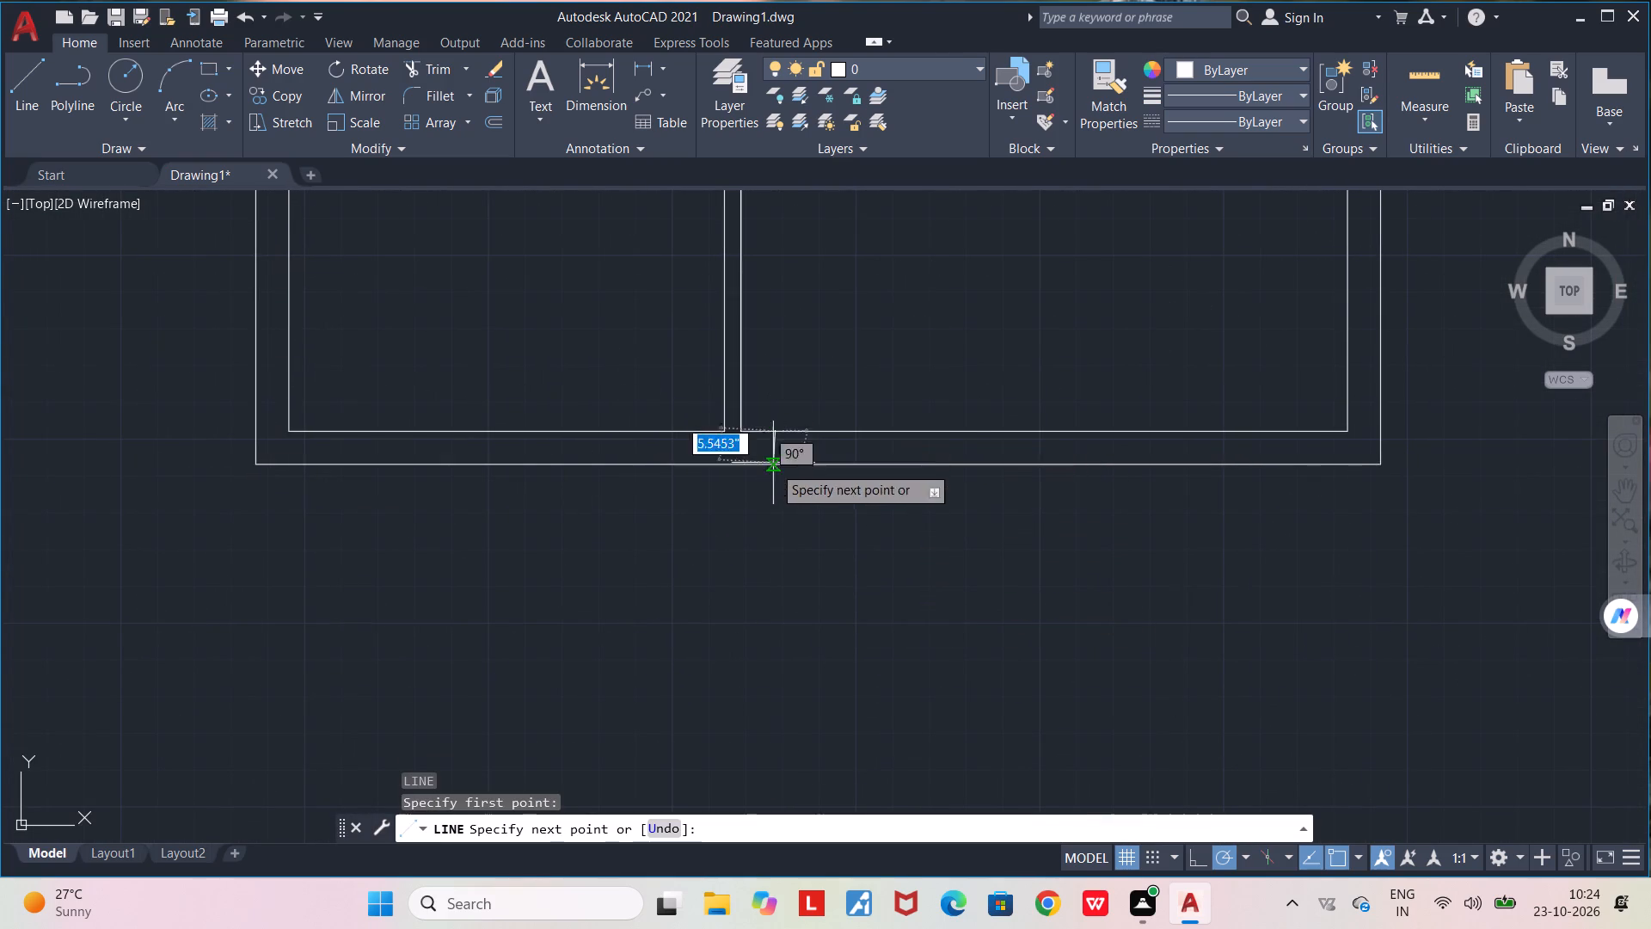
{"action": "left_click", "coordinate": [770, 521]}
{"action": "key", "text": "space"}
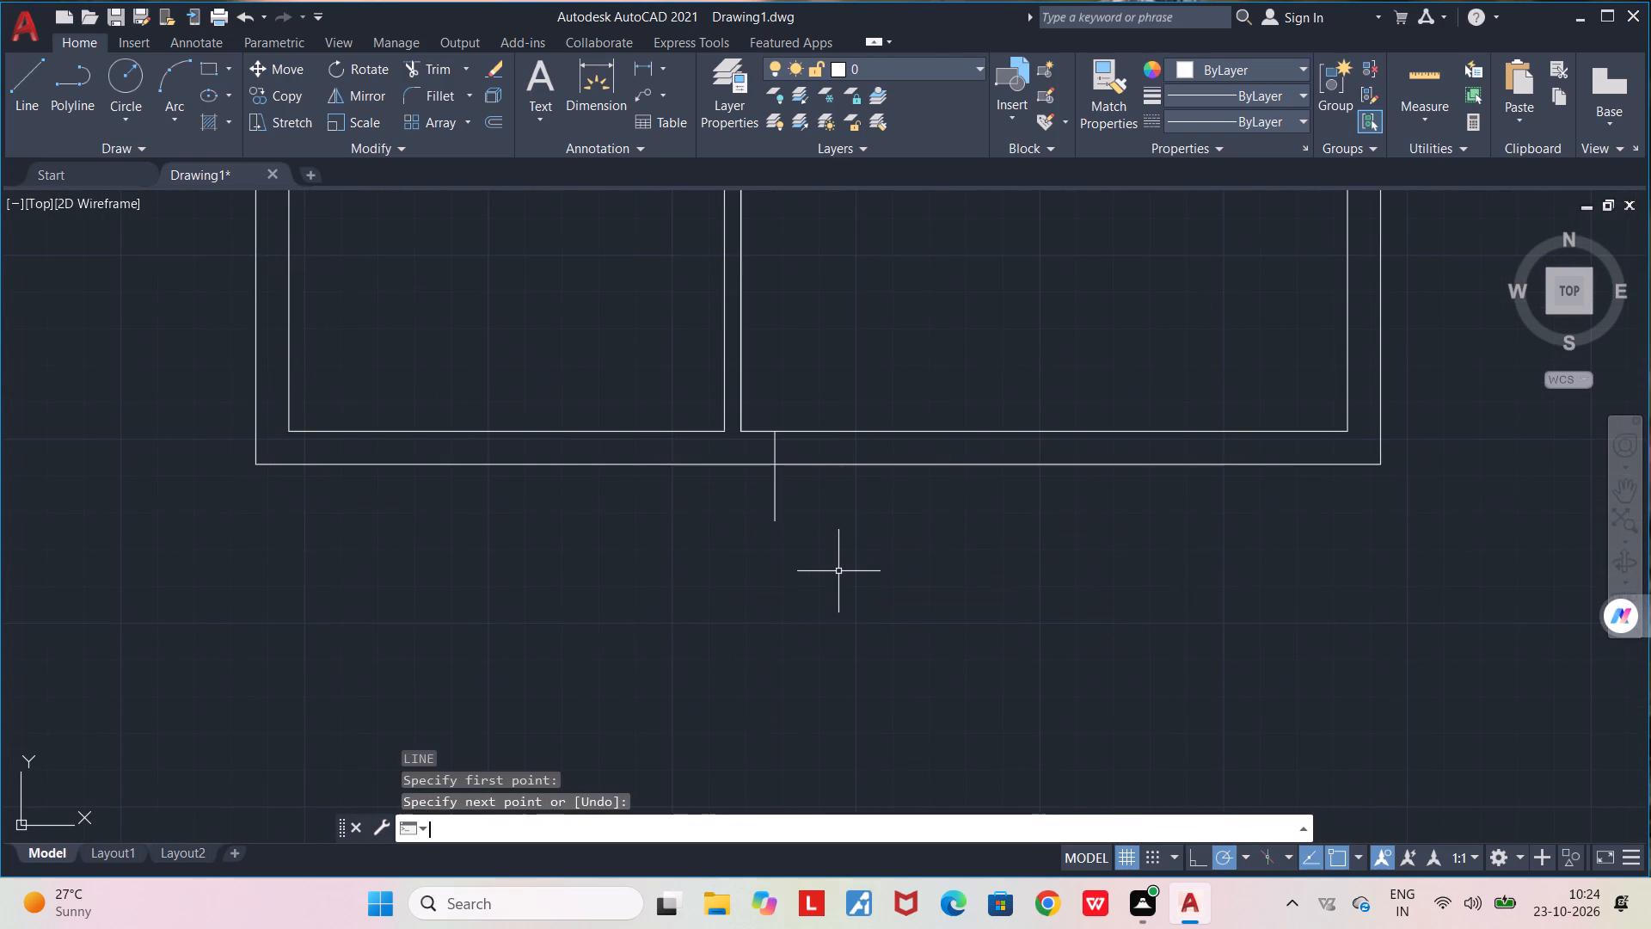
{"action": "key", "text": "l"}
{"action": "key", "text": "Return"}
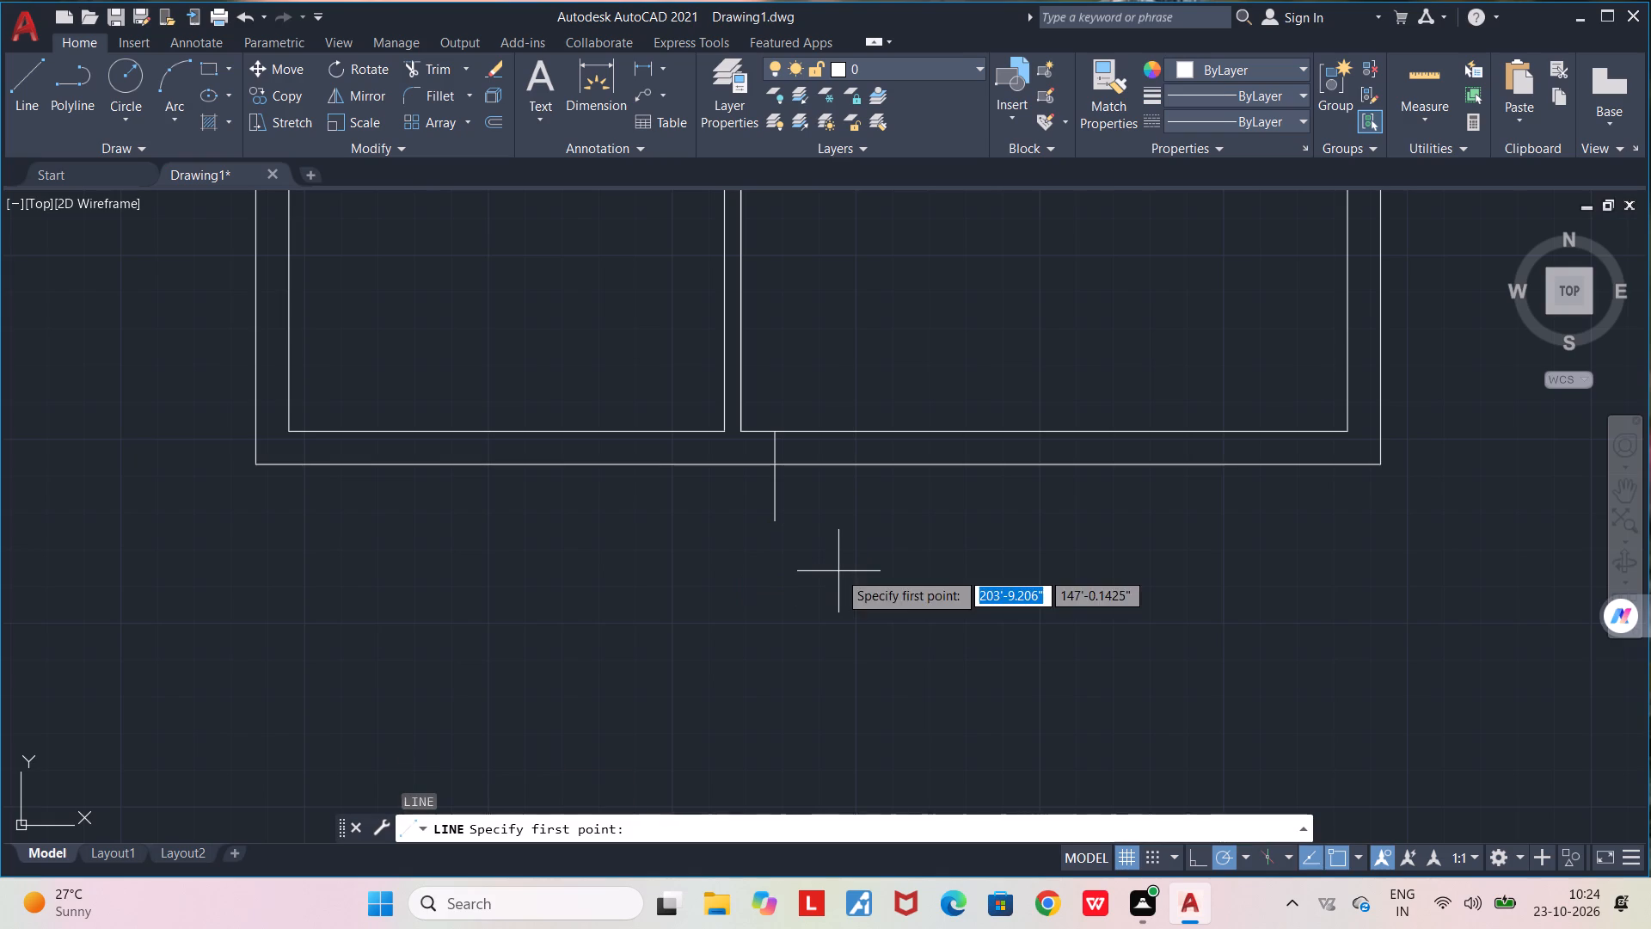
{"action": "left_click", "coordinate": [936, 435]}
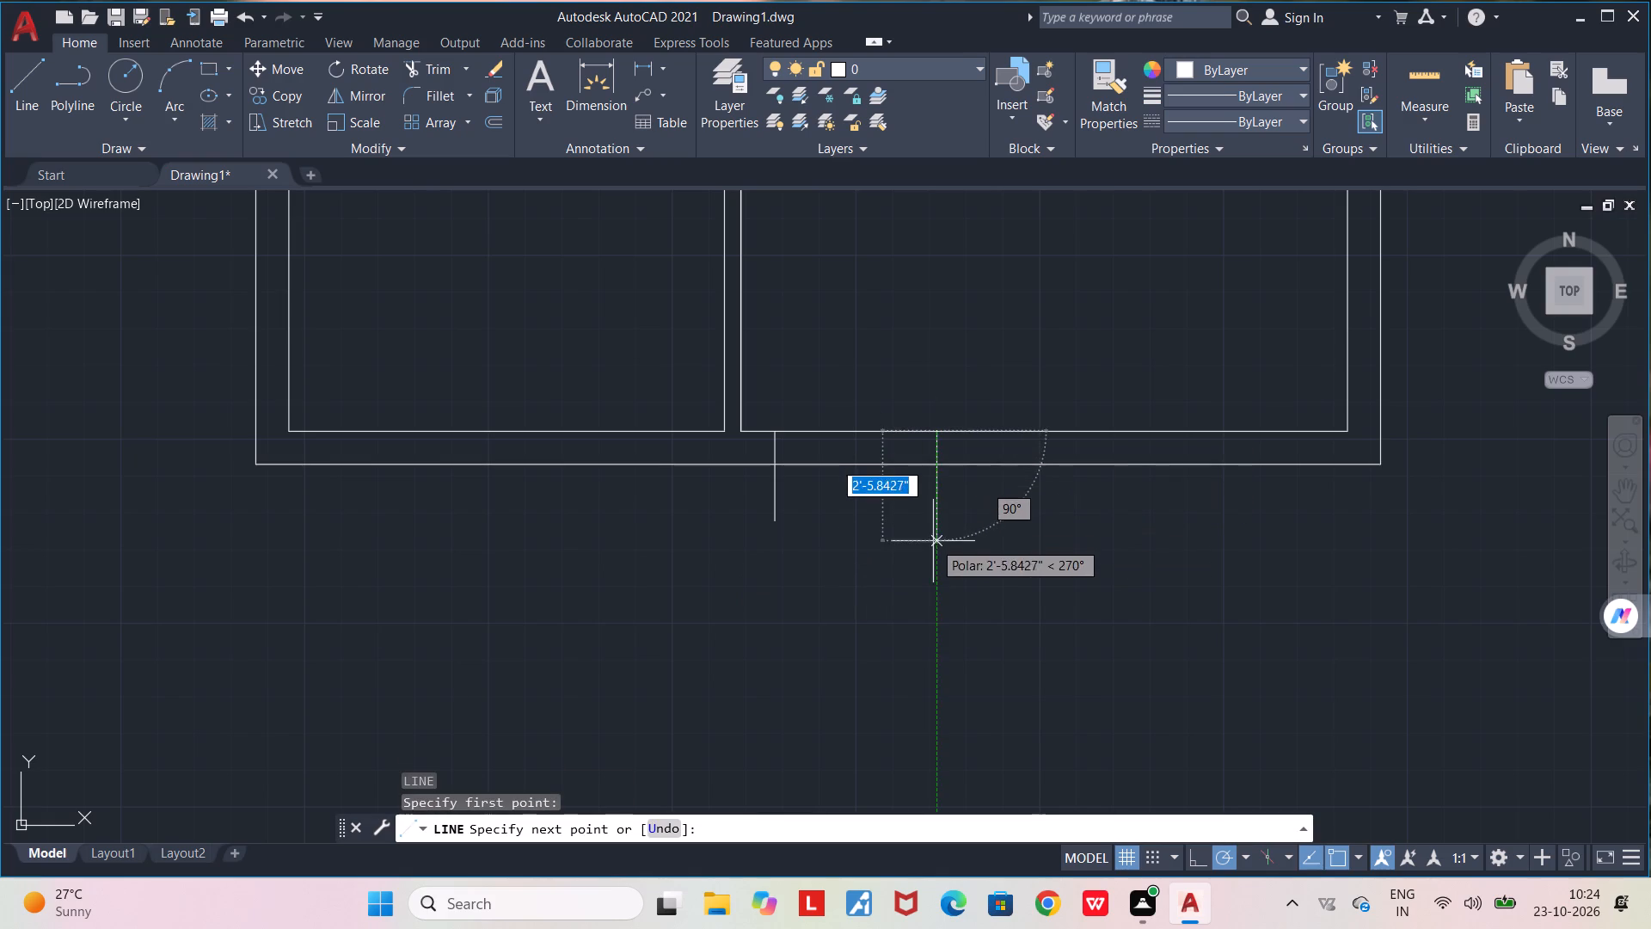
{"action": "left_click", "coordinate": [933, 541]}
{"action": "key", "text": "space"}
Trim the south exterior wall lines between the two jamb lines and the jamb ends overrunning the wall to cut the door opening.
{"action": "type", "text": "TR"}
{"action": "key", "text": "Return"}
{"action": "left_click_drag", "start_coordinate": [758, 504], "coordinate": [875, 372]}
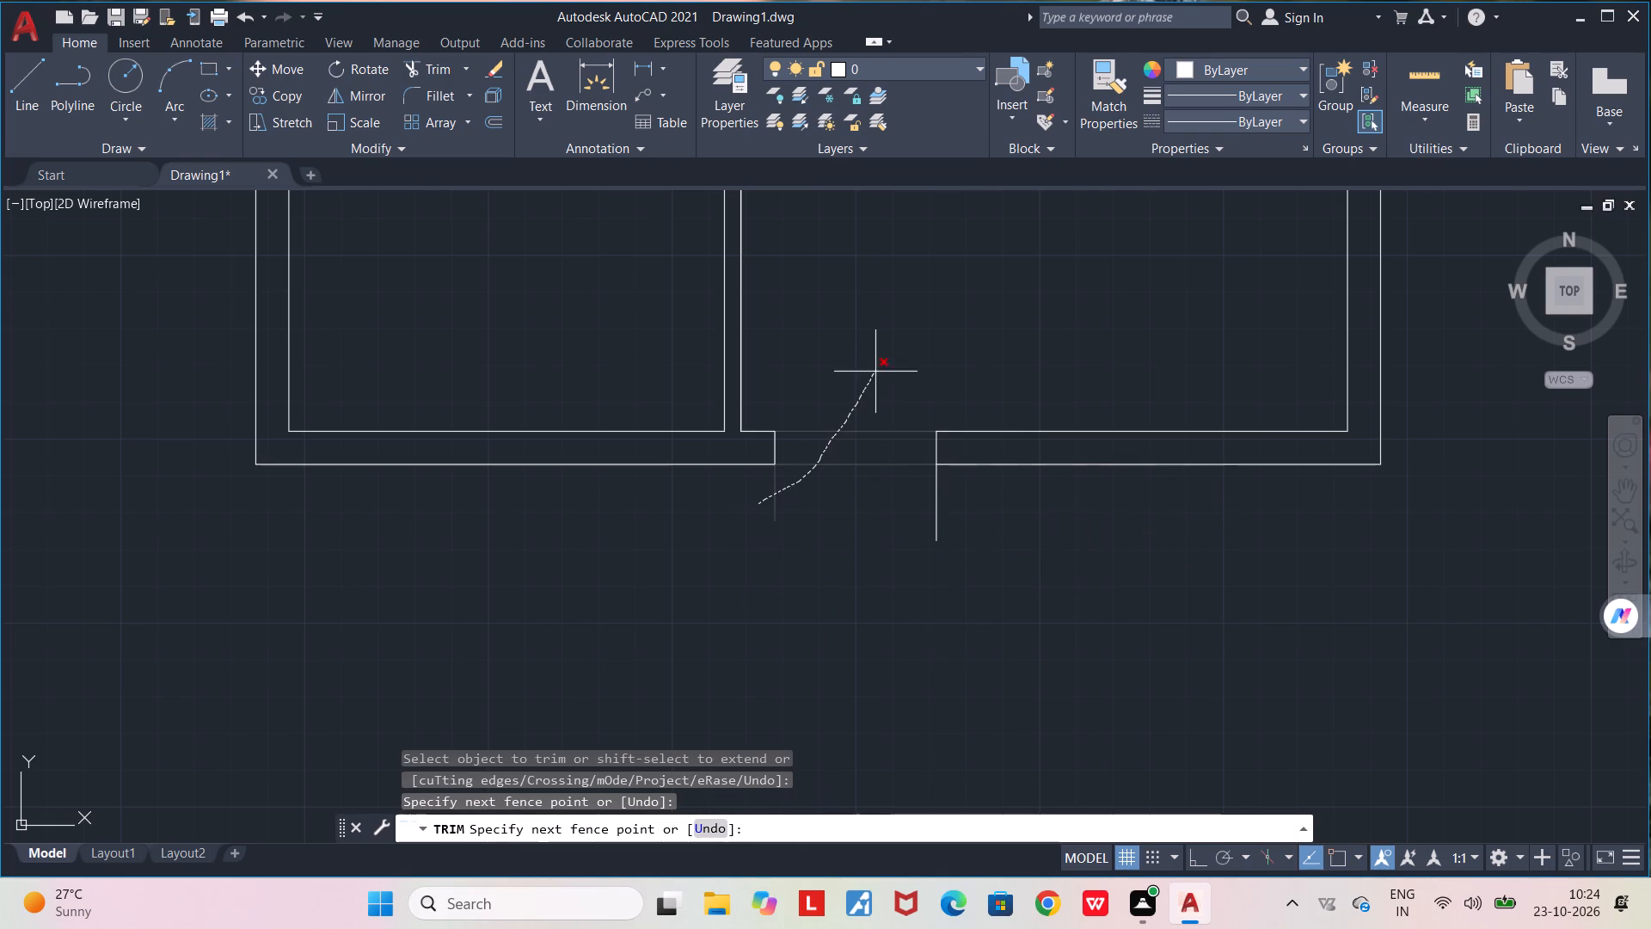
{"action": "left_click_drag", "start_coordinate": [875, 372], "coordinate": [967, 521]}
{"action": "scroll", "coordinate": [915, 526], "scroll_direction": "down", "scroll_amount": 2}
{"action": "middle_click_drag", "start_coordinate": [904, 581], "coordinate": [900, 578]}
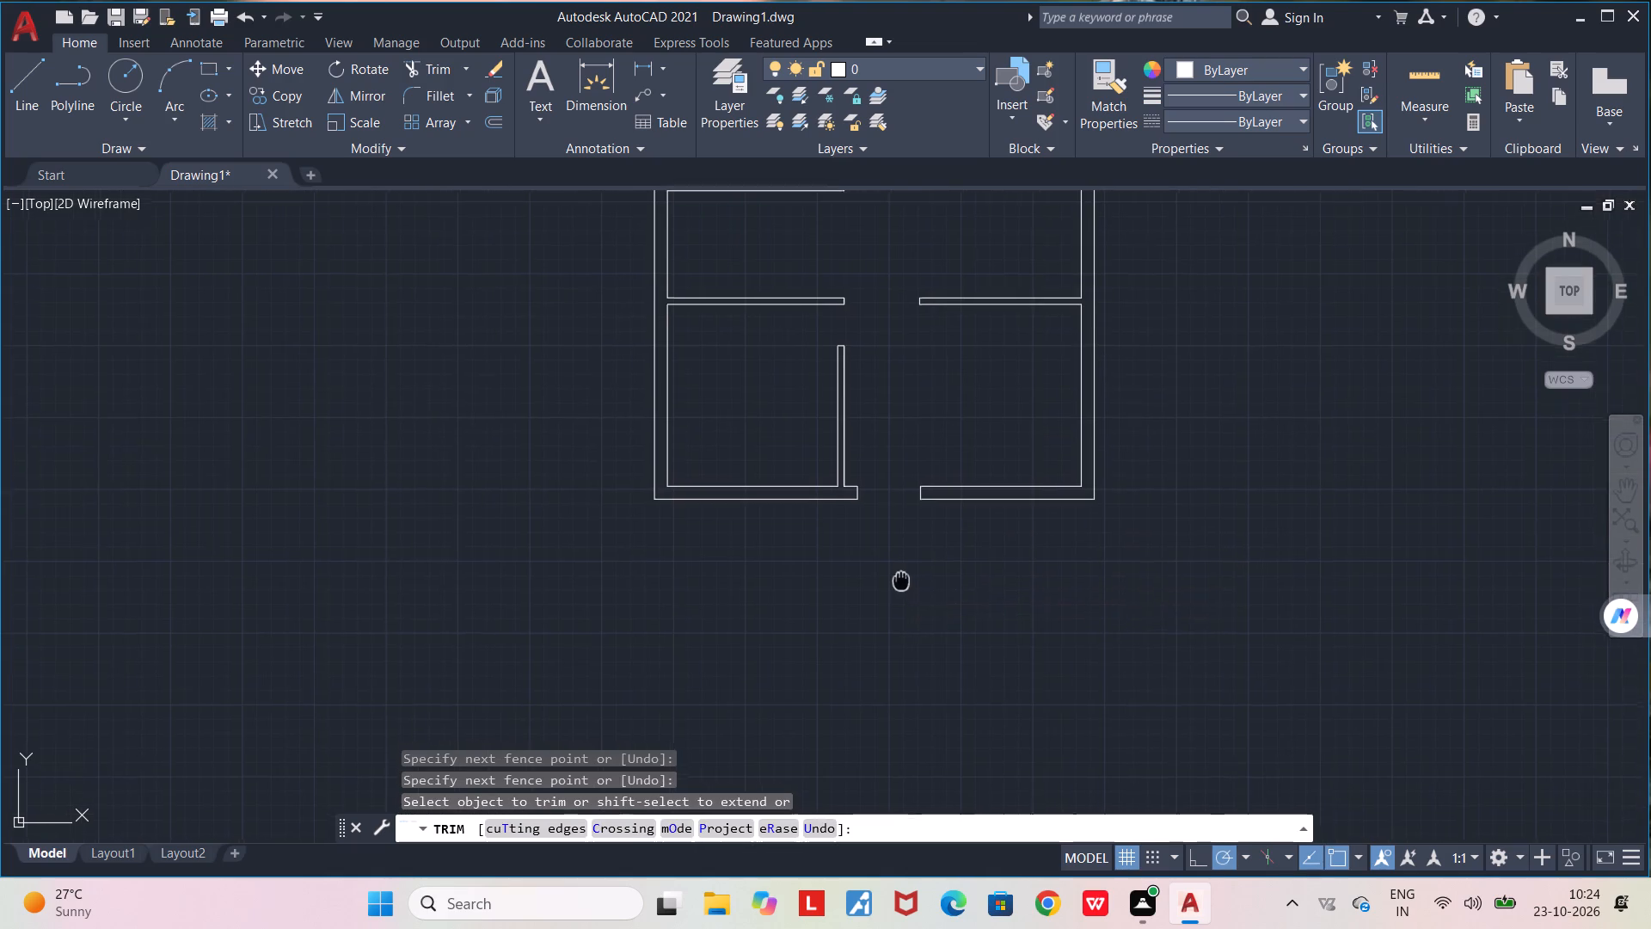
{"action": "middle_click_drag", "start_coordinate": [900, 578], "coordinate": [895, 520]}
{"action": "scroll", "coordinate": [895, 520], "scroll_direction": "down", "scroll_amount": 1}
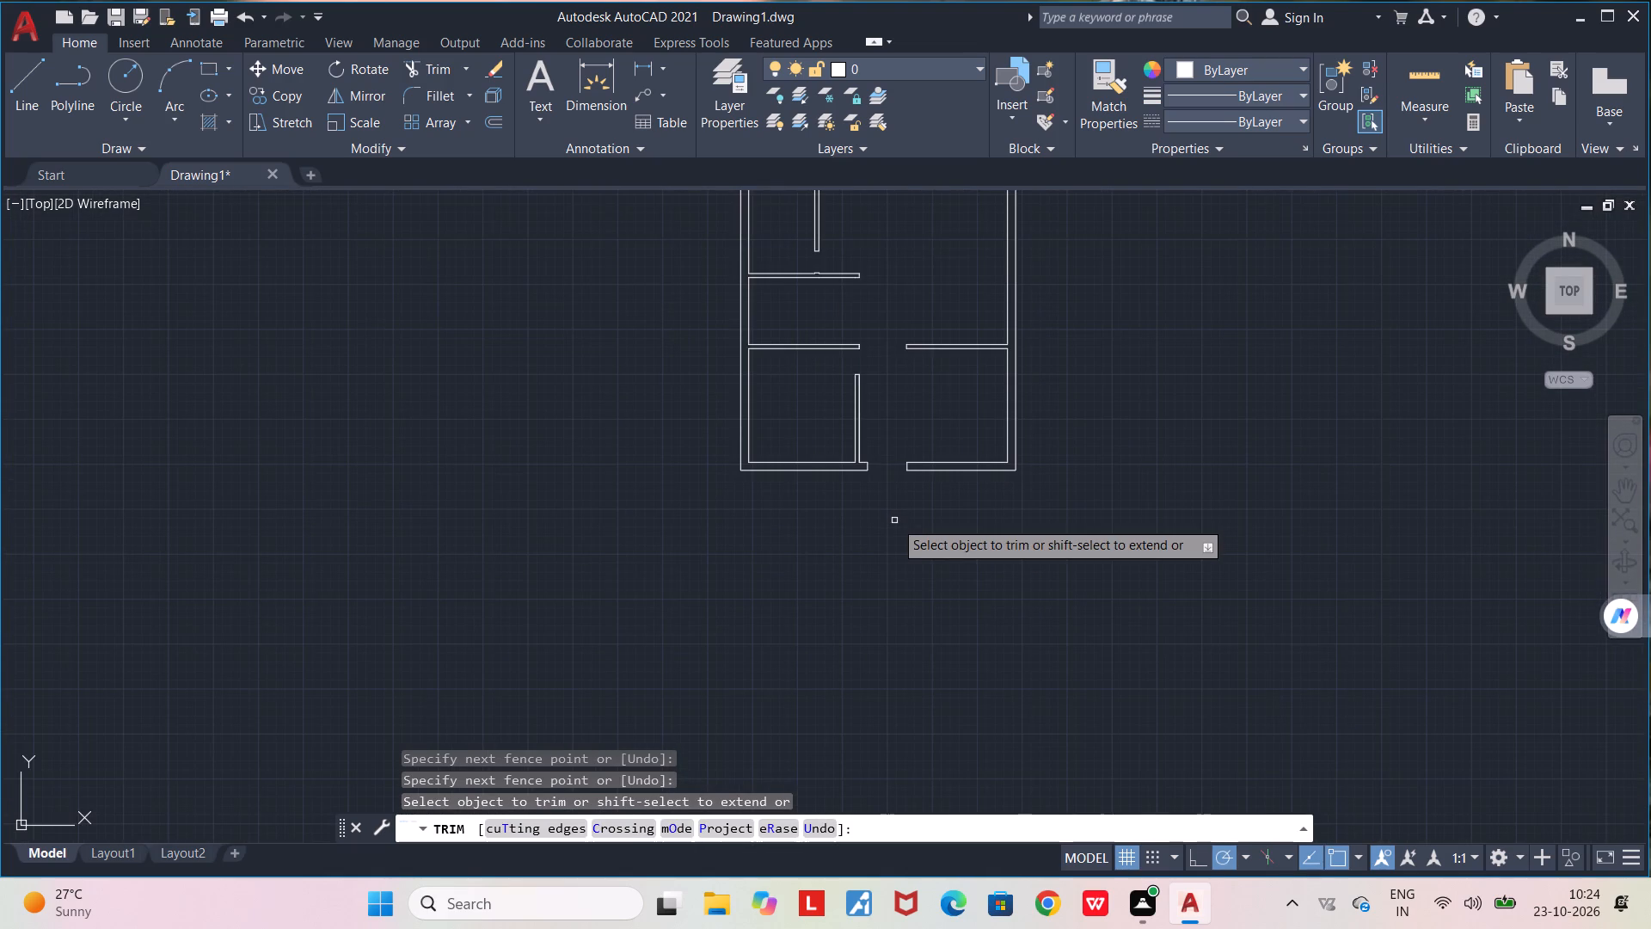
{"action": "key", "text": "space"}
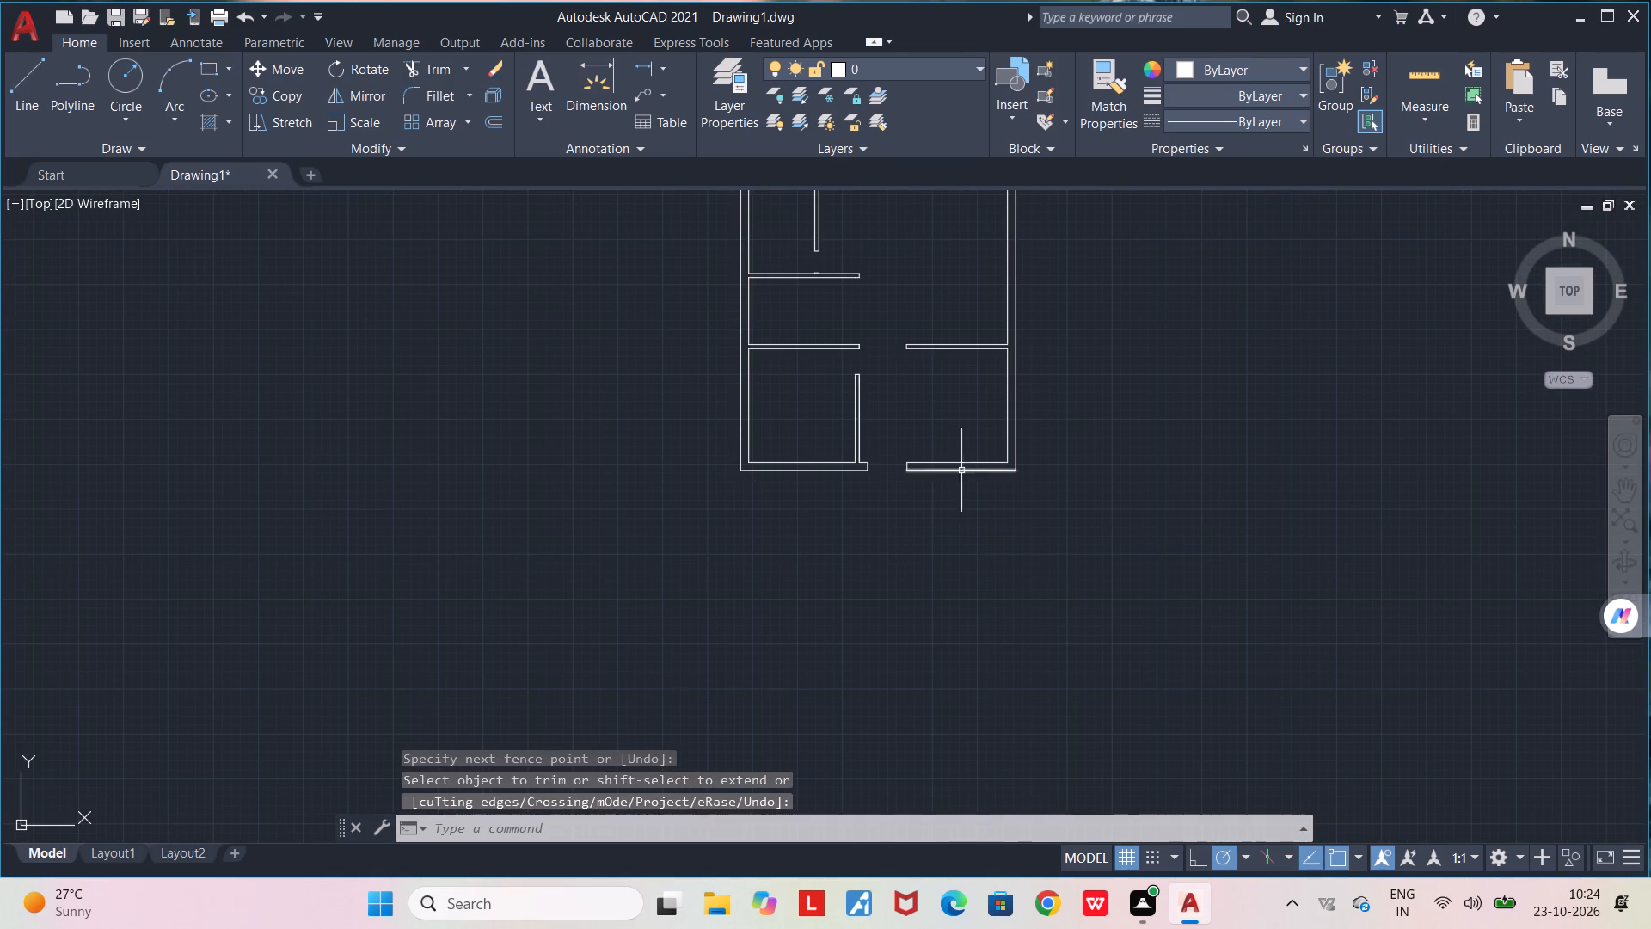
Draw a window rectangle about 3'-8" long across the full thickness of the south exterior wall, east of the door opening.
{"action": "scroll", "coordinate": [984, 455], "scroll_direction": "up", "scroll_amount": 2}
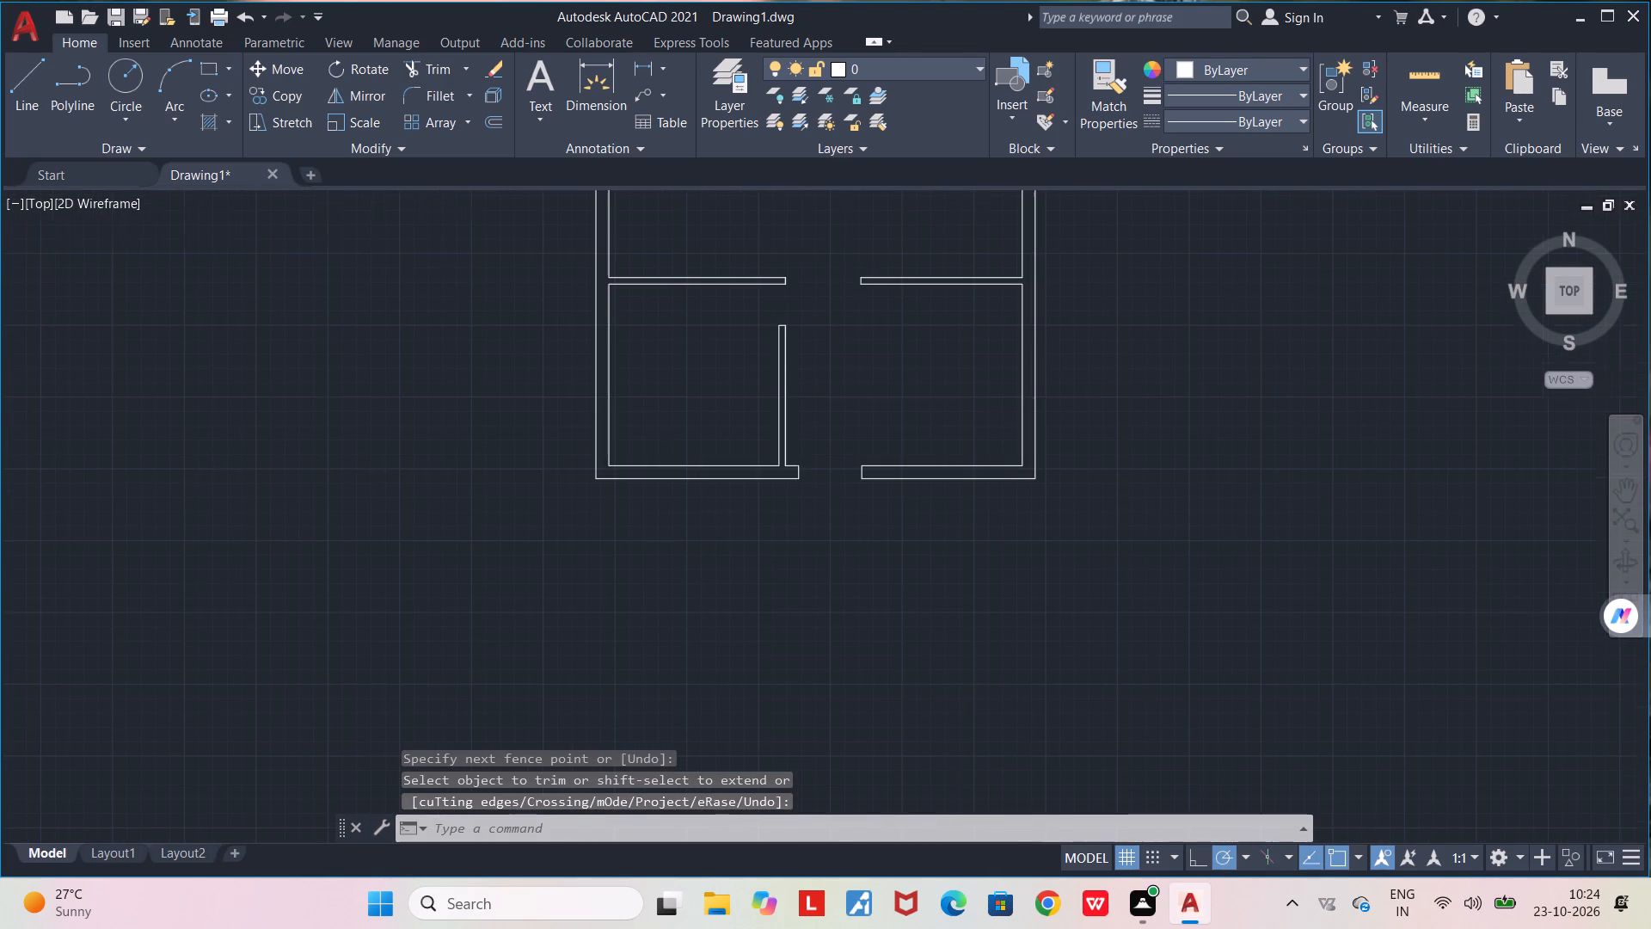
{"action": "left_click", "coordinate": [205, 68]}
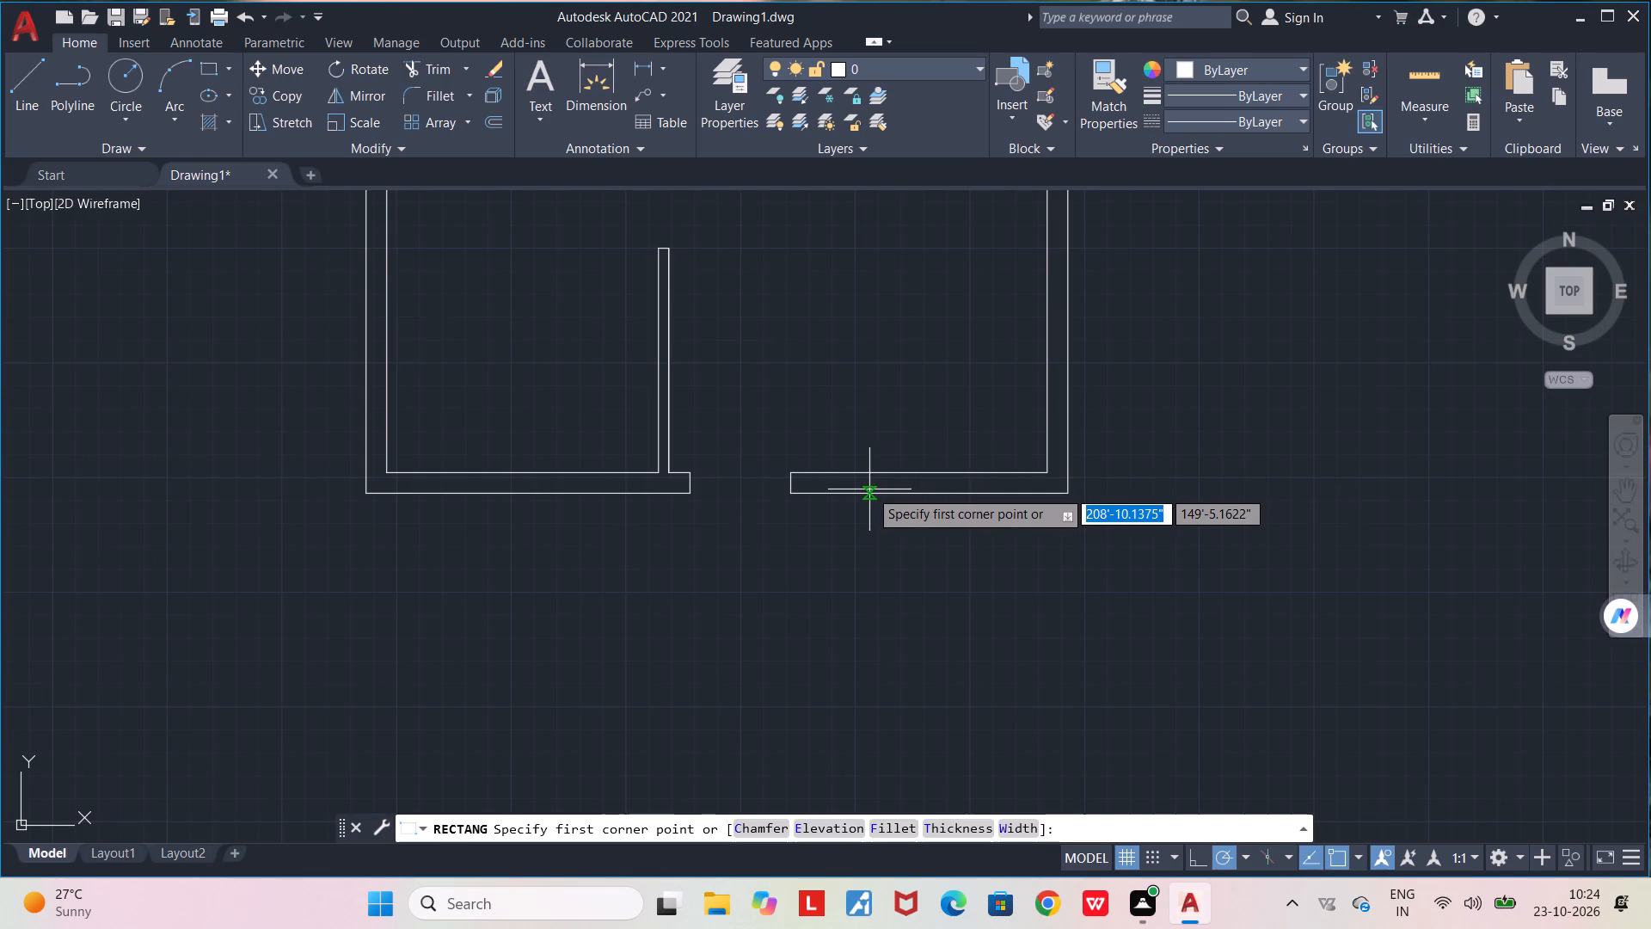
{"action": "scroll", "coordinate": [876, 476], "scroll_direction": "up", "scroll_amount": 1}
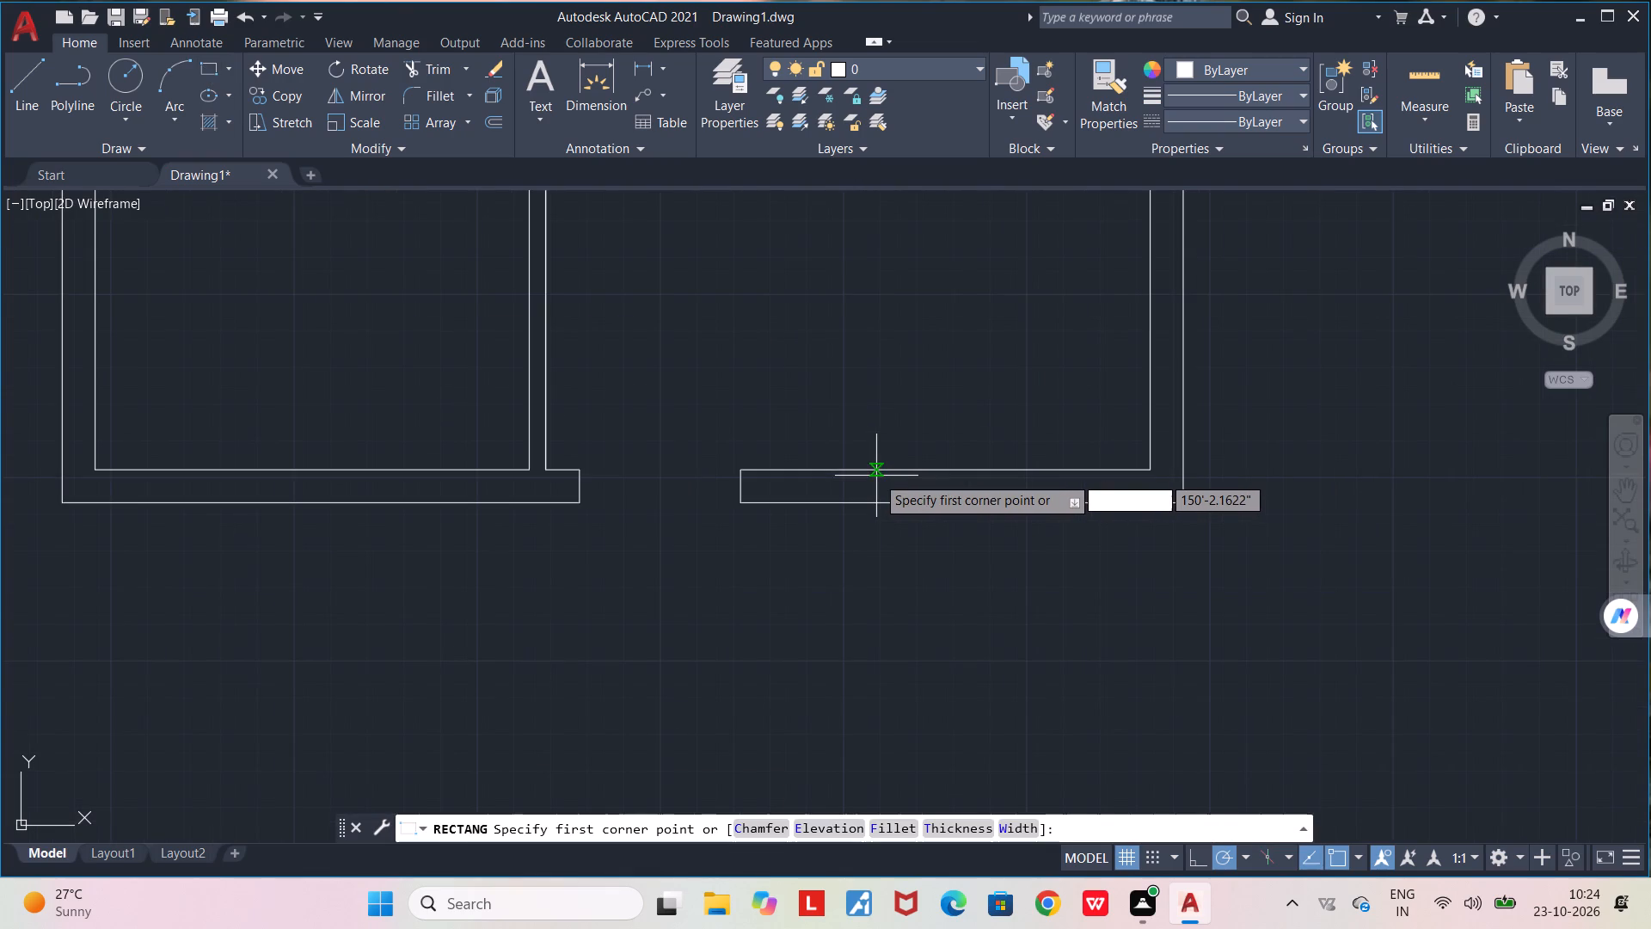
{"action": "left_click", "coordinate": [865, 474]}
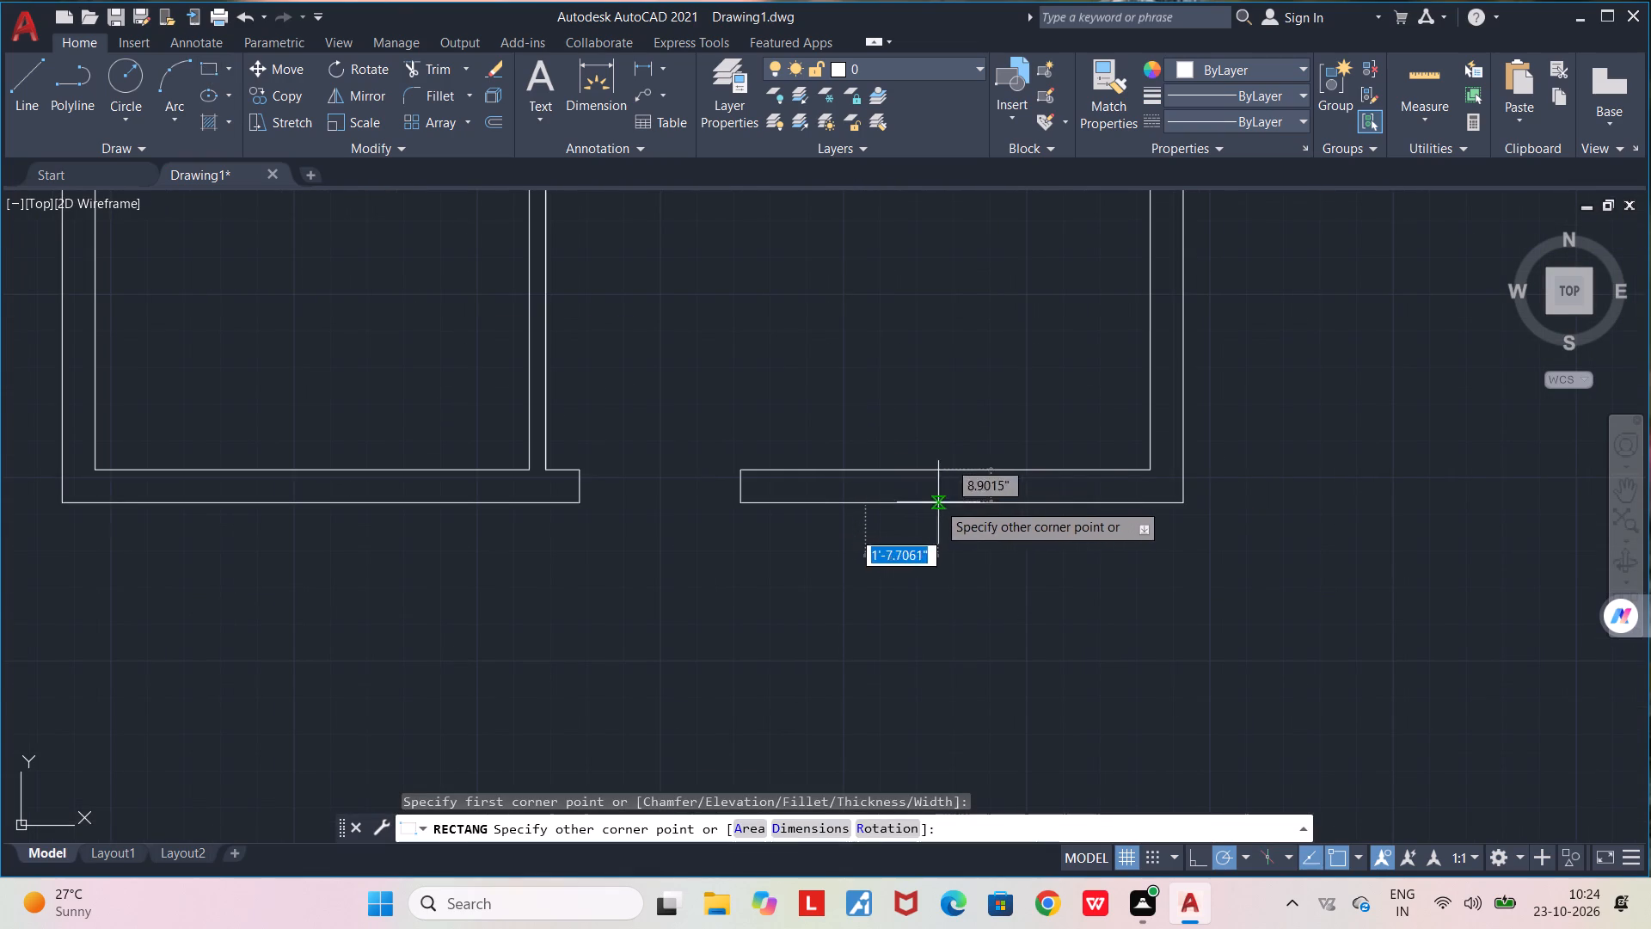
{"action": "left_click", "coordinate": [1026, 503]}
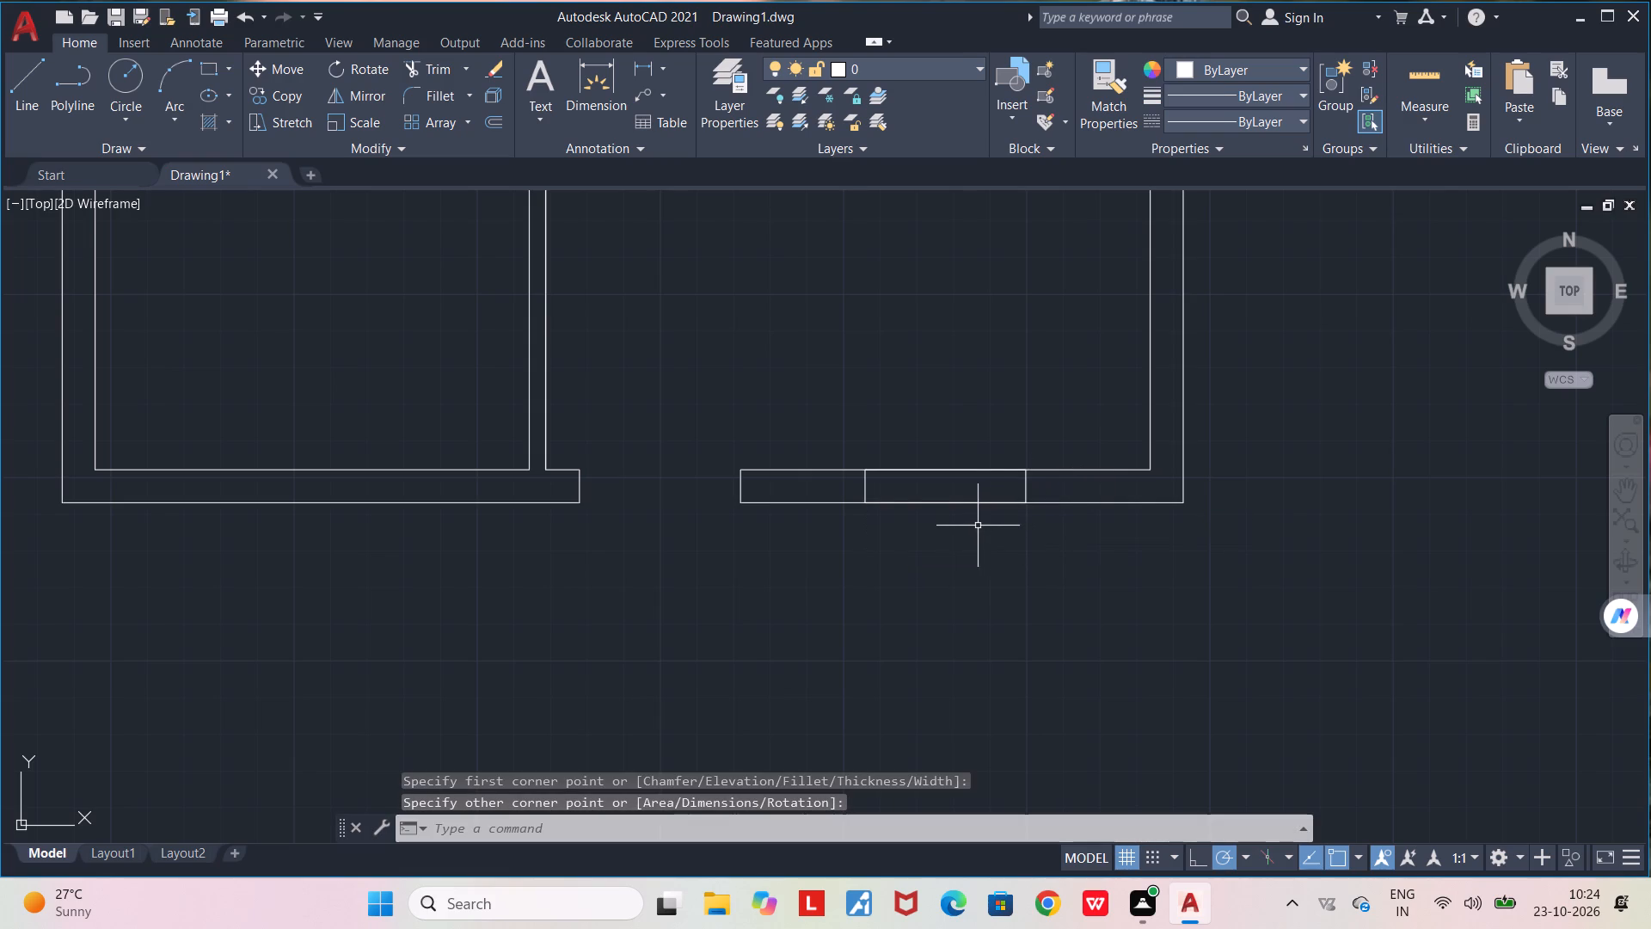
Draw a horizontal centre line through the south wall's window rectangle, joining the midpoints of its short sides.
{"action": "scroll", "coordinate": [976, 522], "scroll_direction": "up", "scroll_amount": 3}
{"action": "scroll", "coordinate": [976, 521], "scroll_direction": "down", "scroll_amount": 2}
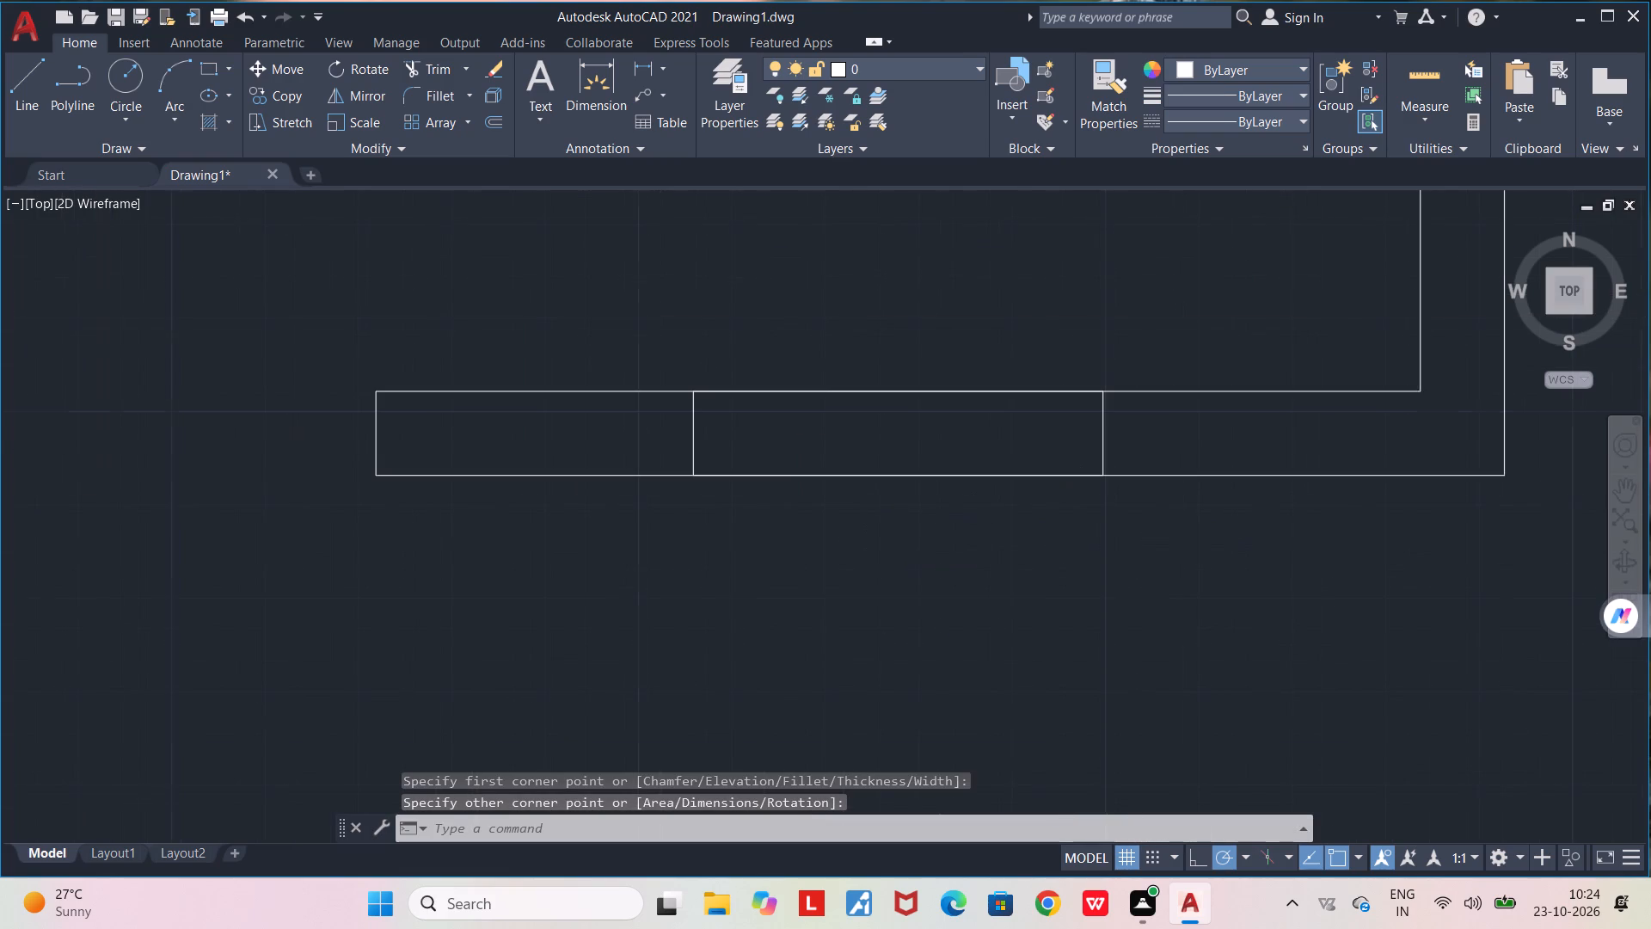
{"action": "key", "text": "l"}
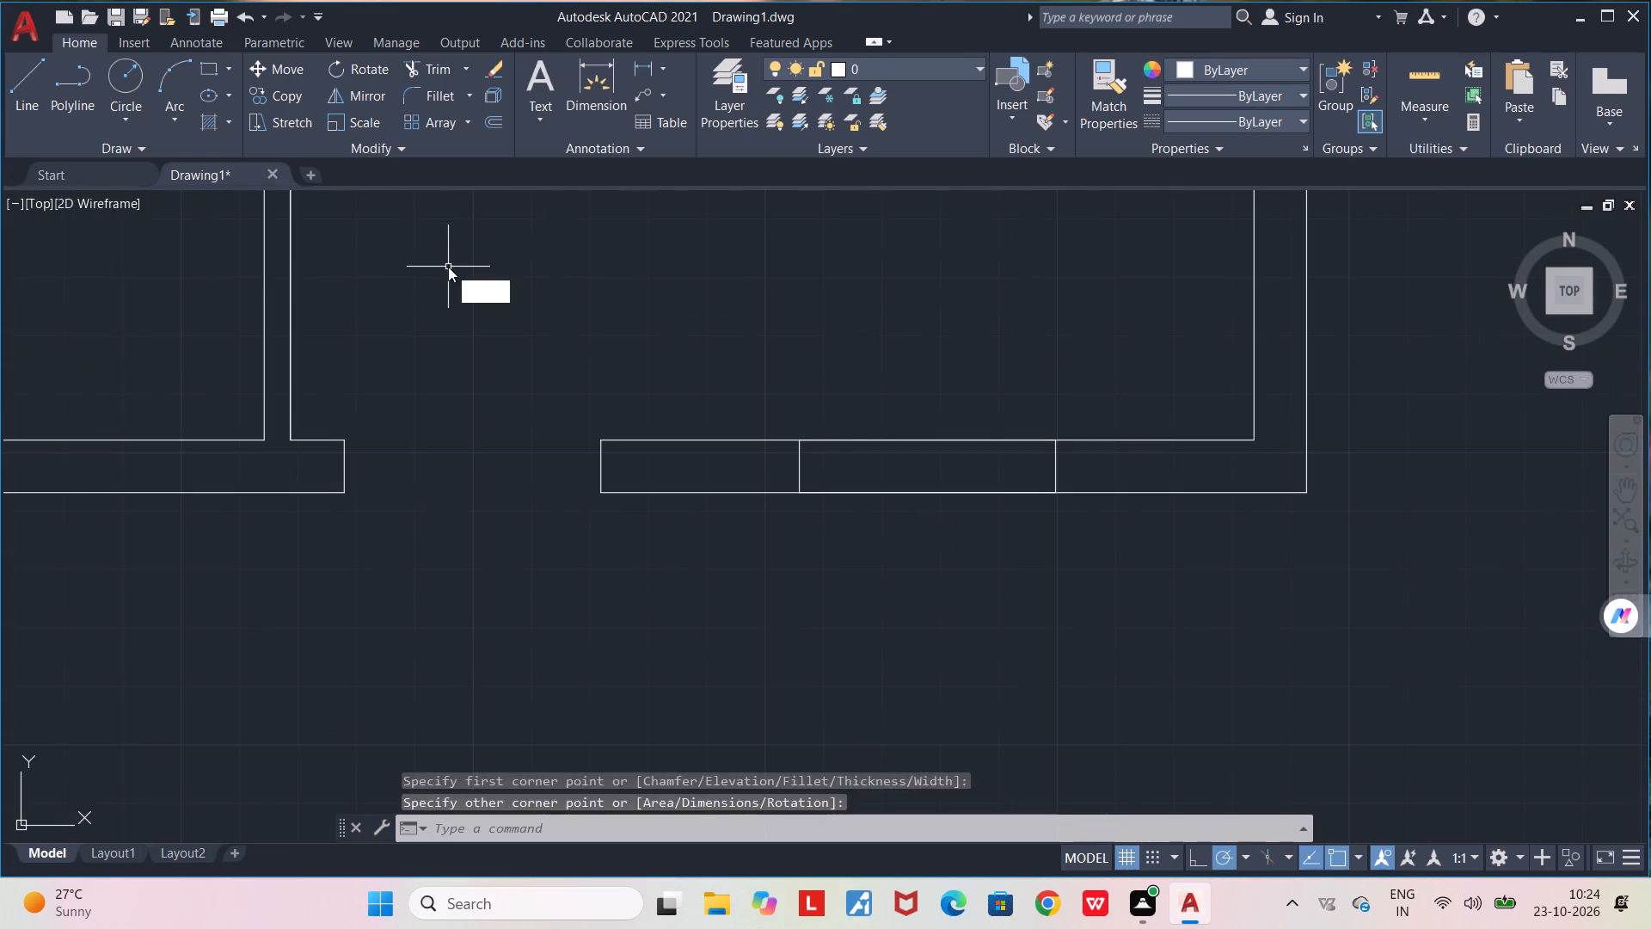
{"action": "key", "text": "Return"}
{"action": "left_click", "coordinate": [801, 466]}
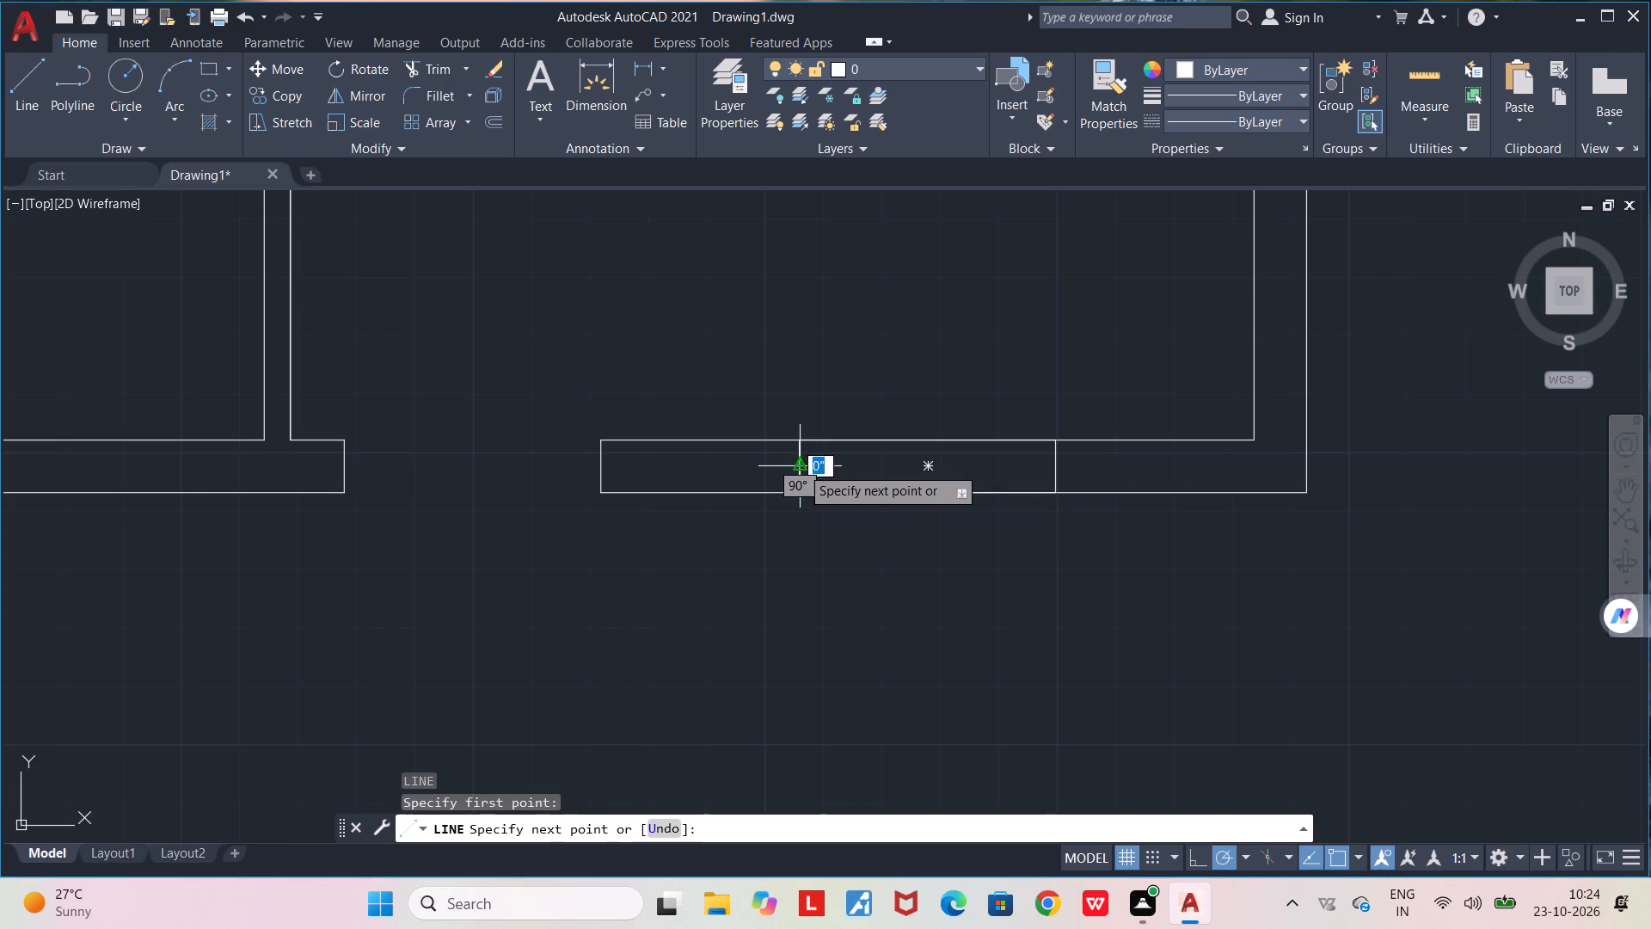
{"action": "left_click", "coordinate": [1058, 465]}
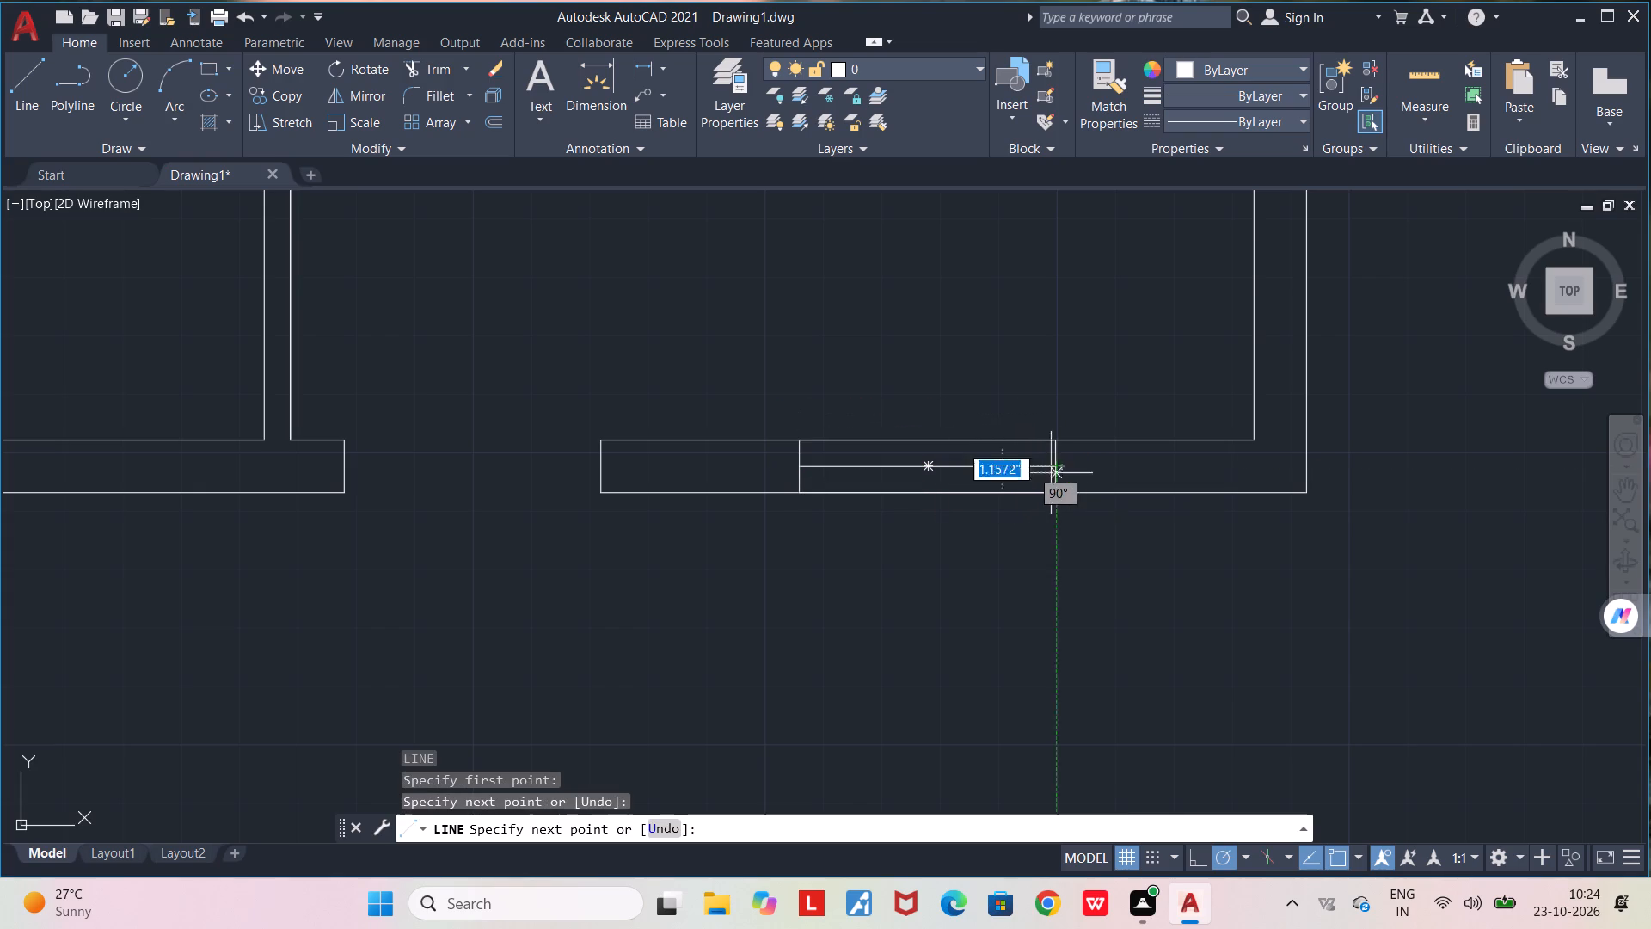
{"action": "key", "text": "space"}
Draw two more horizontal lines across the south window, one midway below and one midway above its centre line.
{"action": "scroll", "coordinate": [909, 471], "scroll_direction": "up", "scroll_amount": 2}
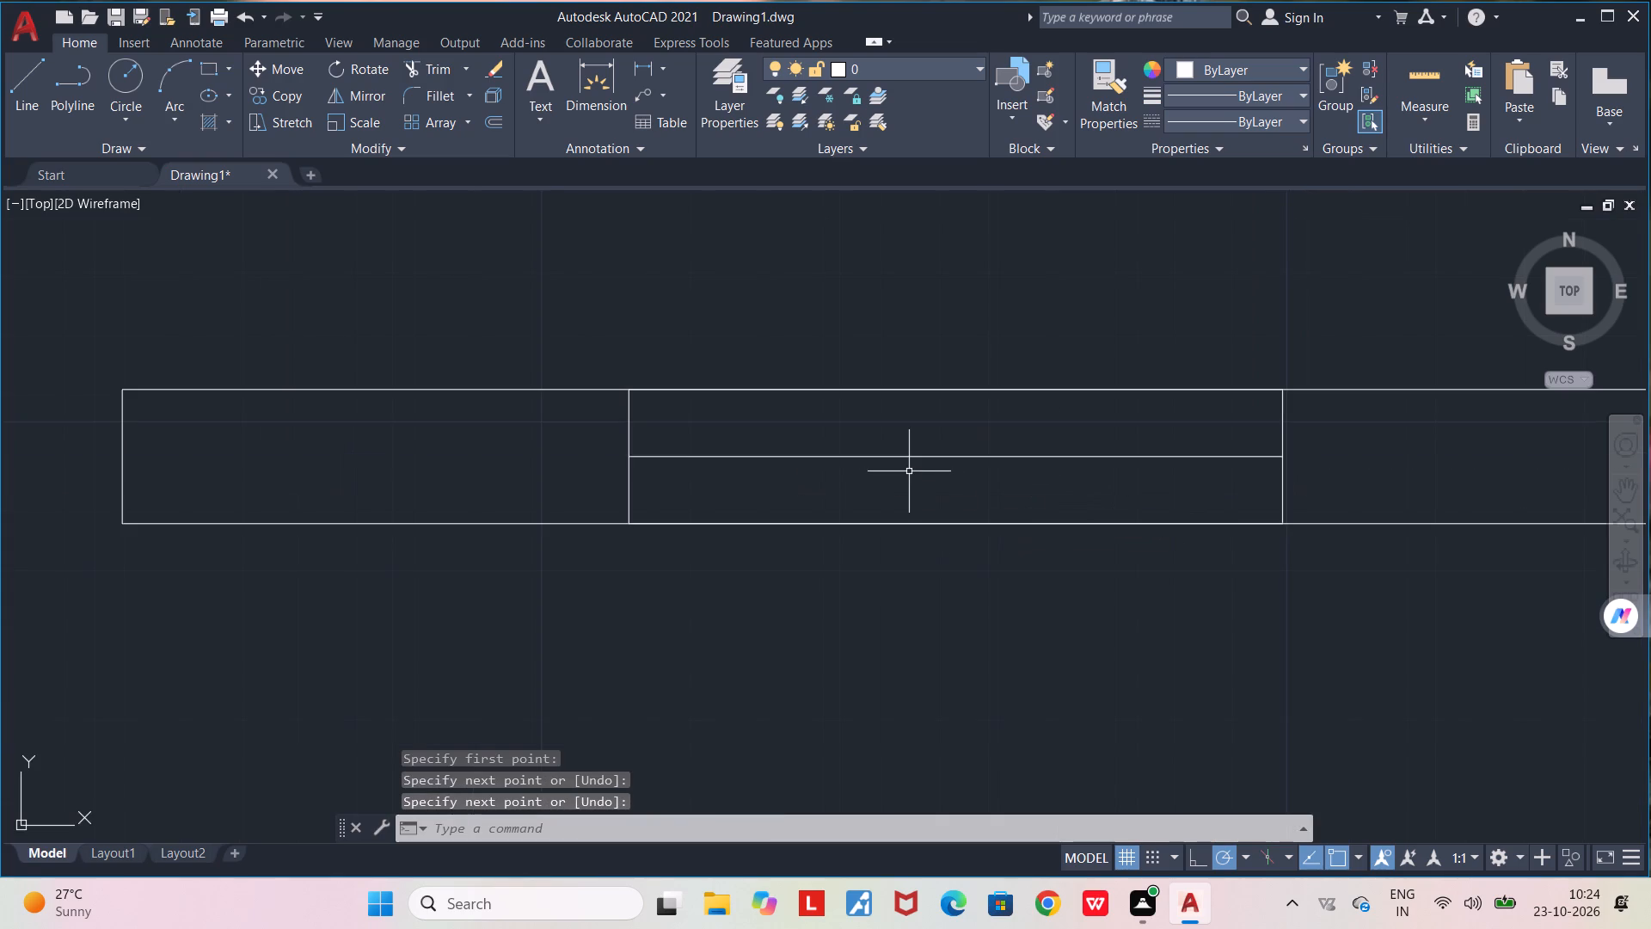
{"action": "key", "text": "l"}
{"action": "key", "text": "Return"}
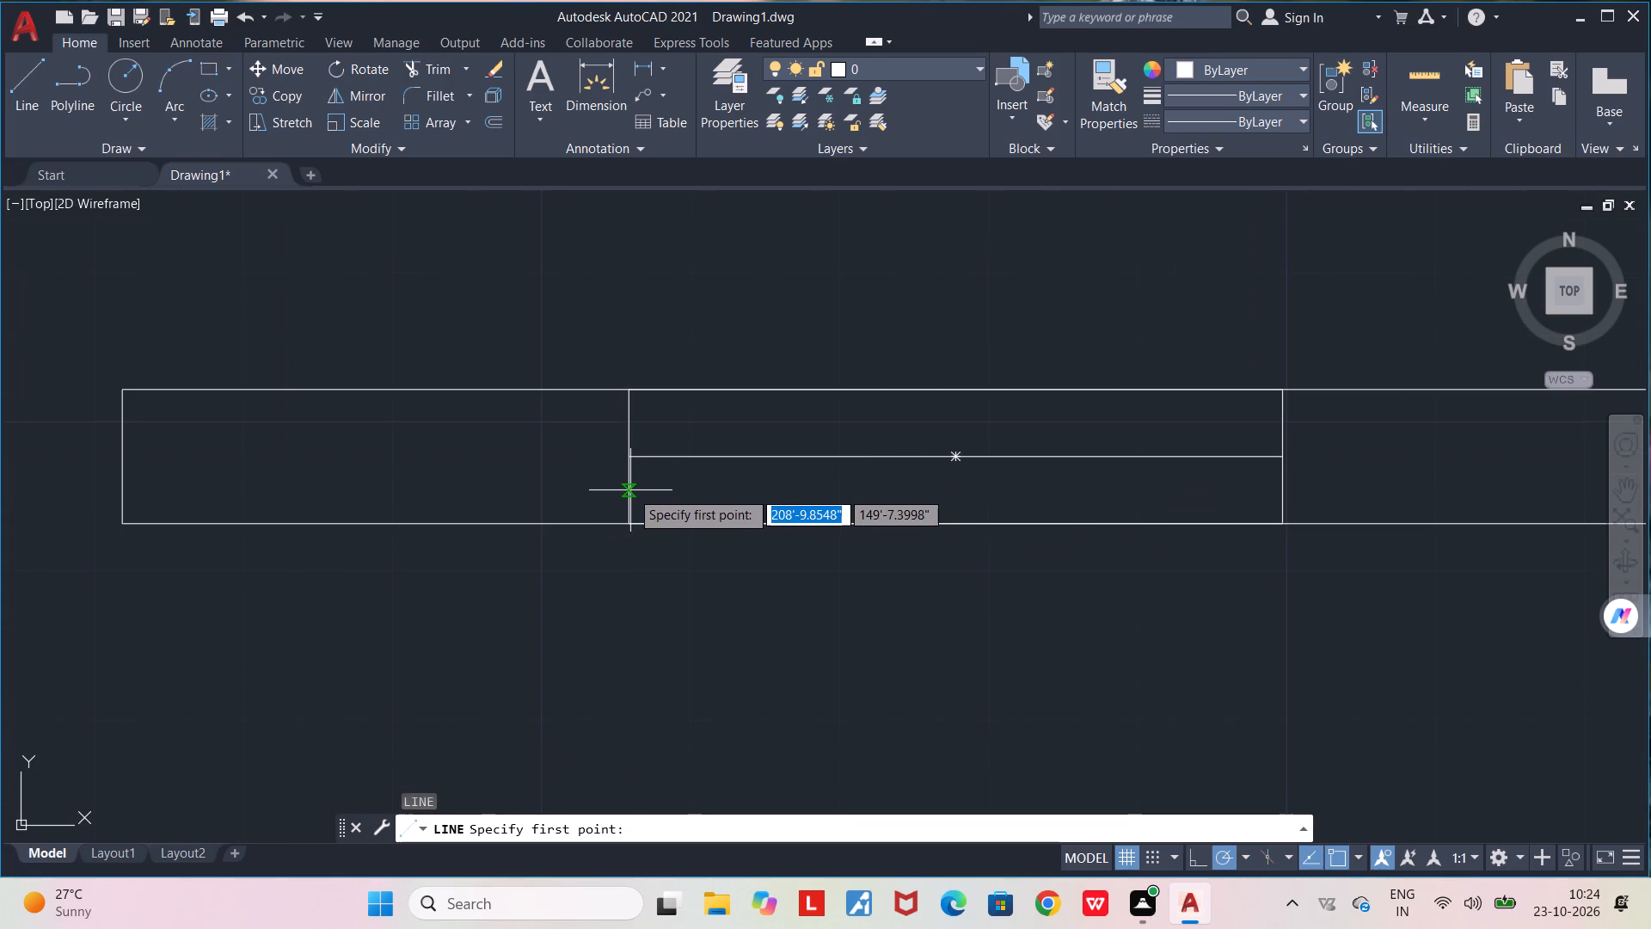
{"action": "left_click", "coordinate": [631, 491]}
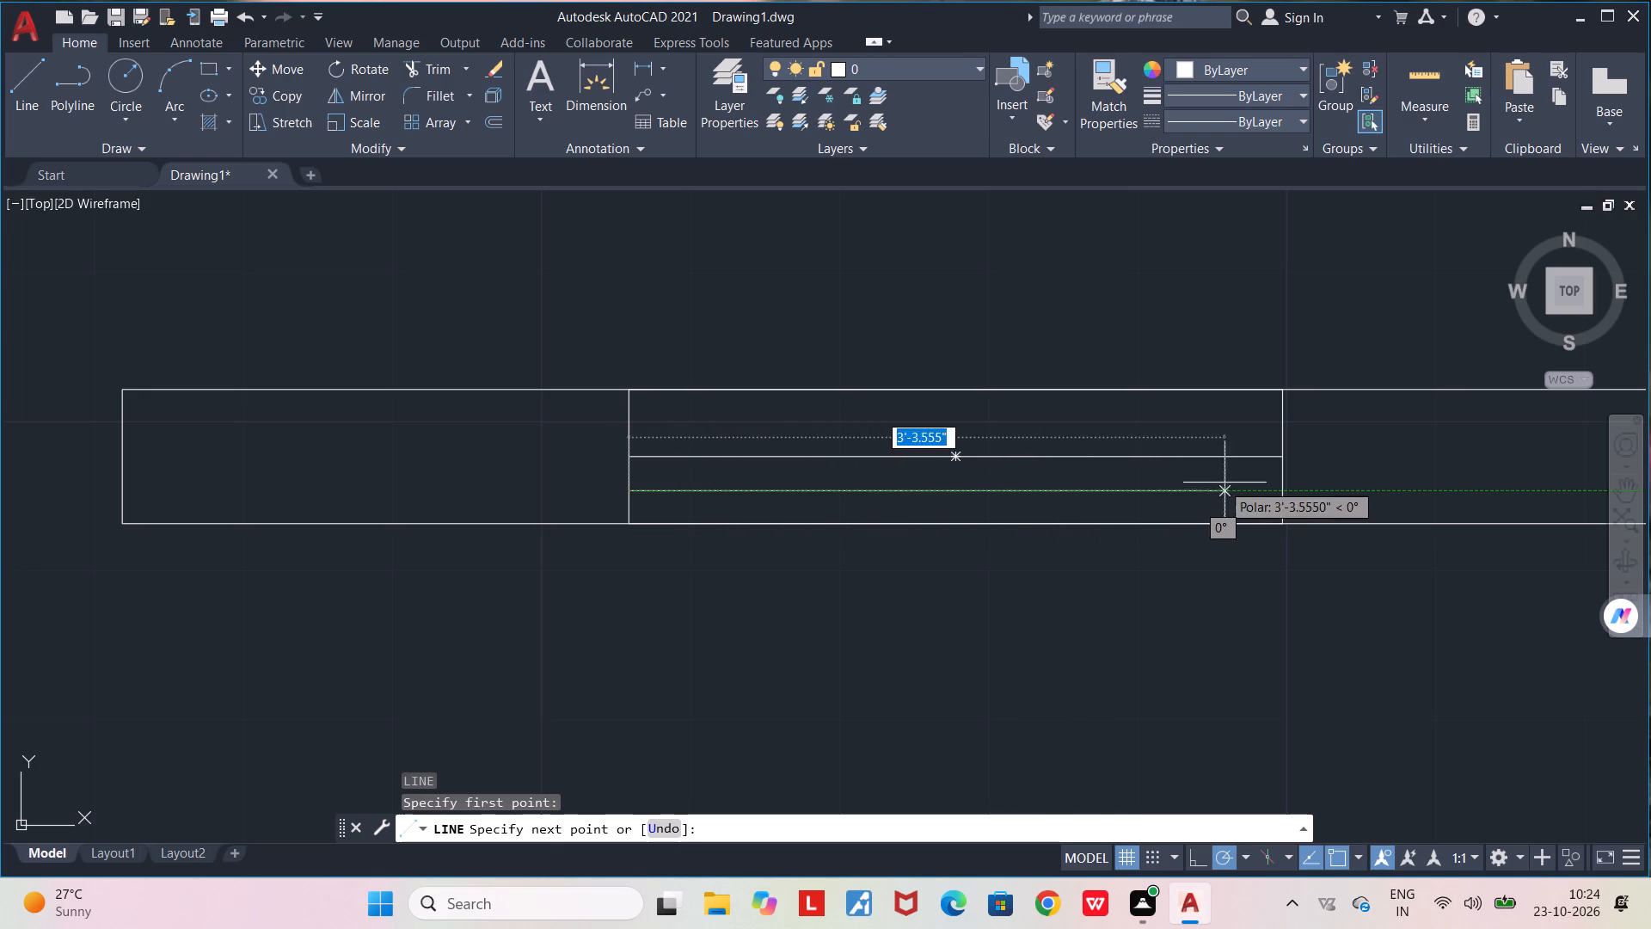
{"action": "left_click", "coordinate": [1283, 491]}
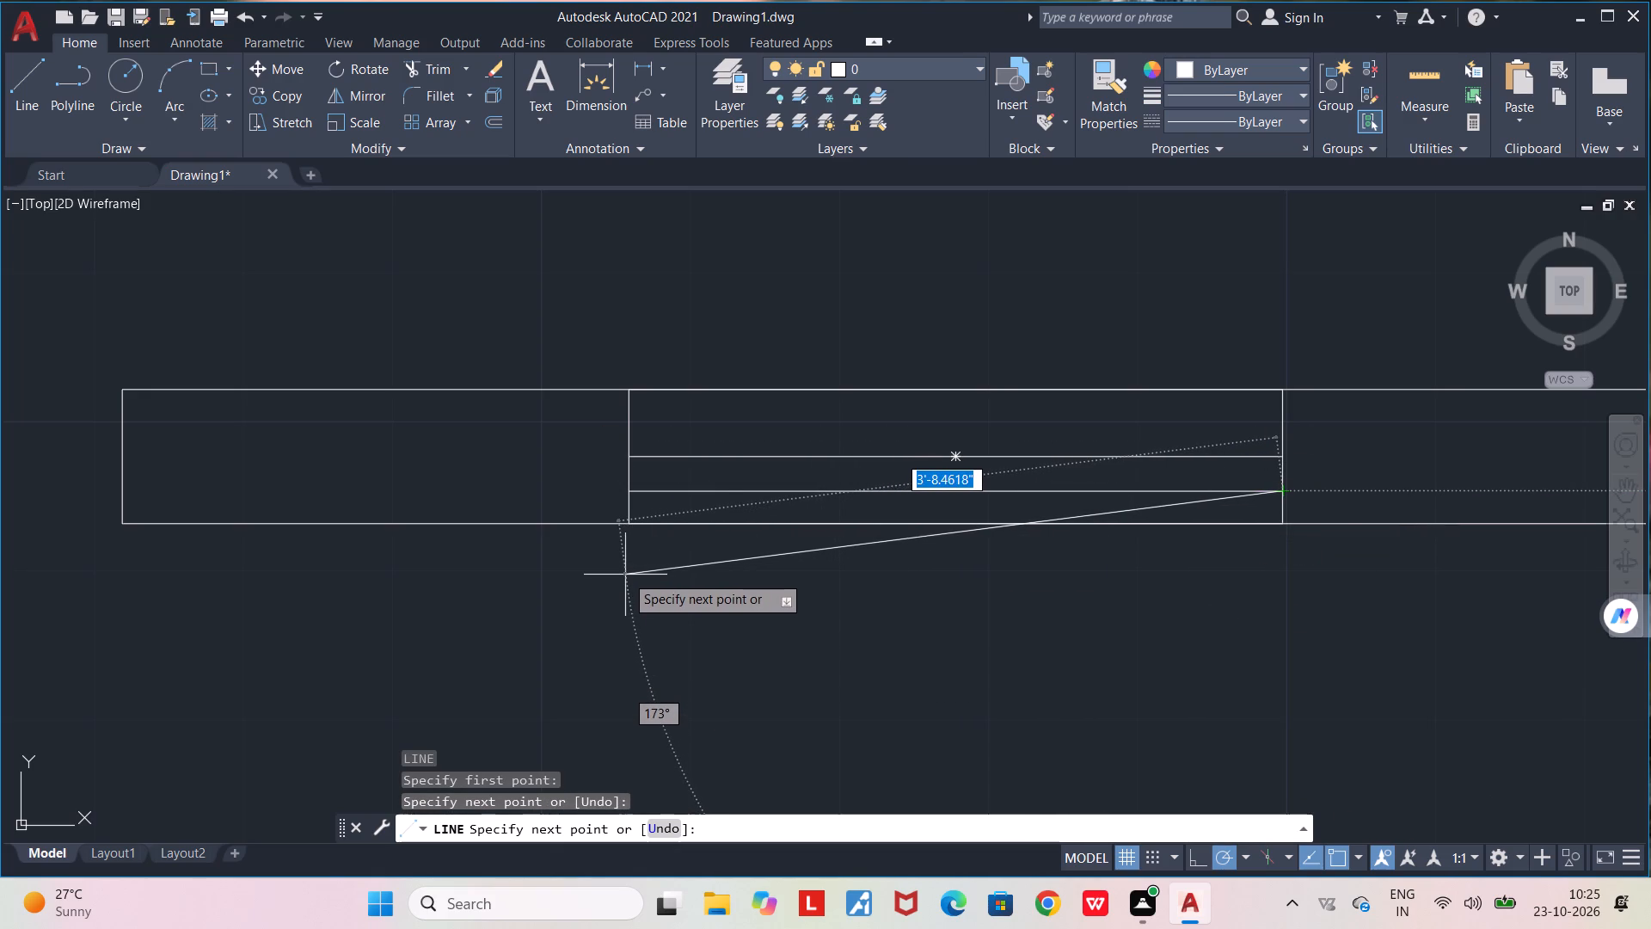
{"action": "key", "text": "space"}
{"action": "key", "text": "l"}
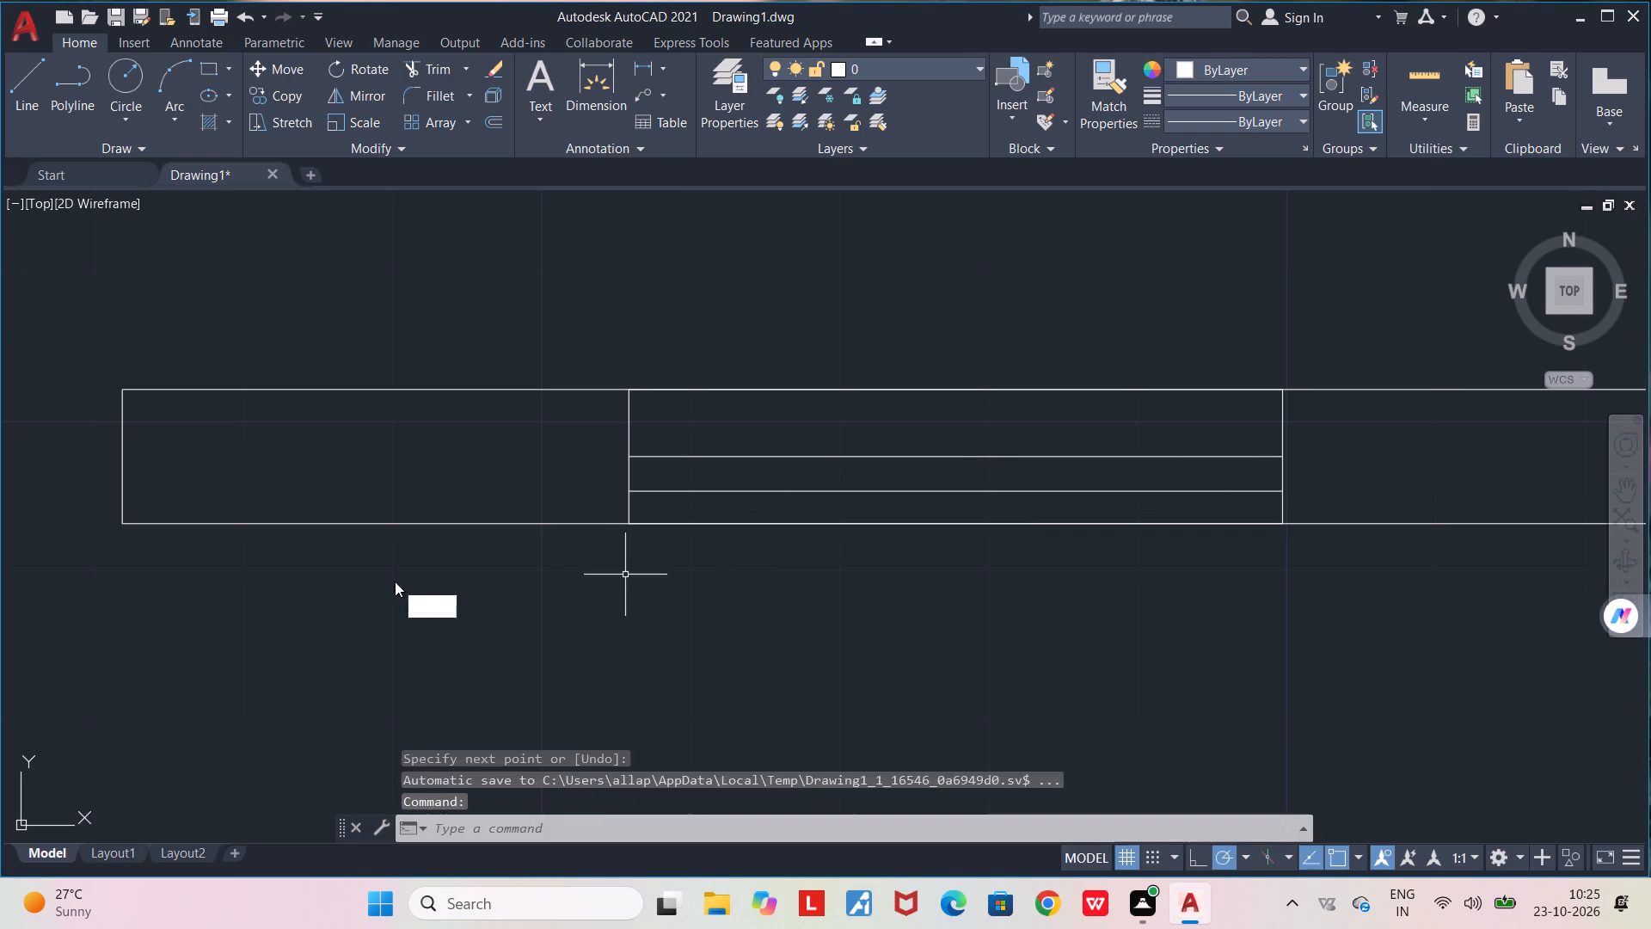
{"action": "key", "text": "Return"}
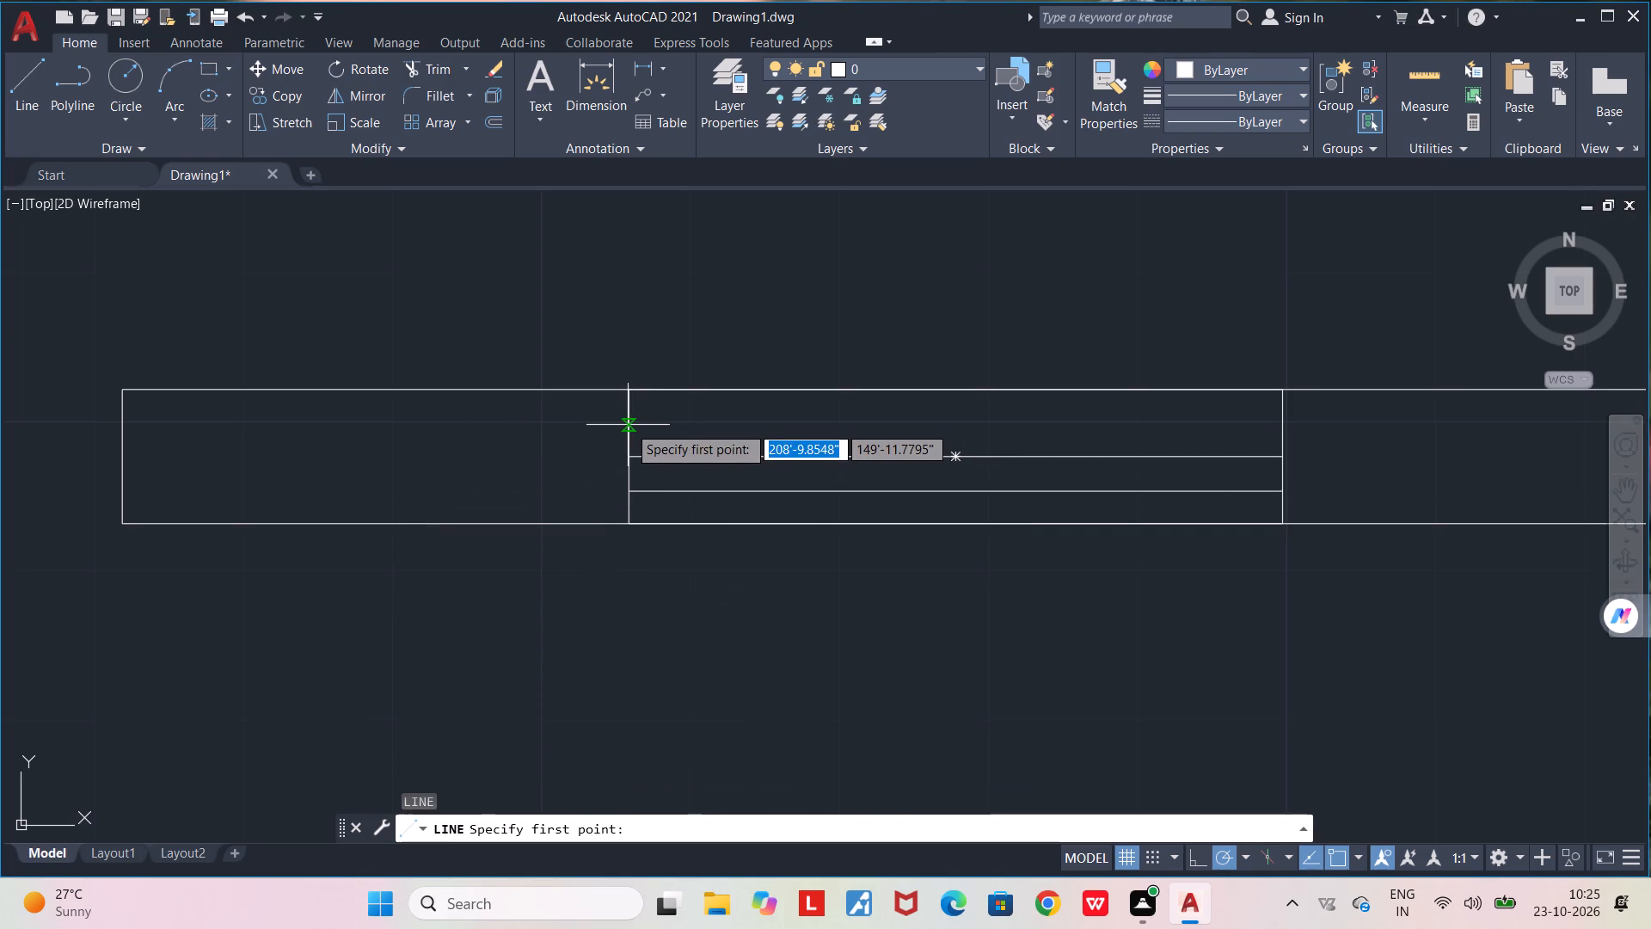
{"action": "left_click", "coordinate": [628, 425]}
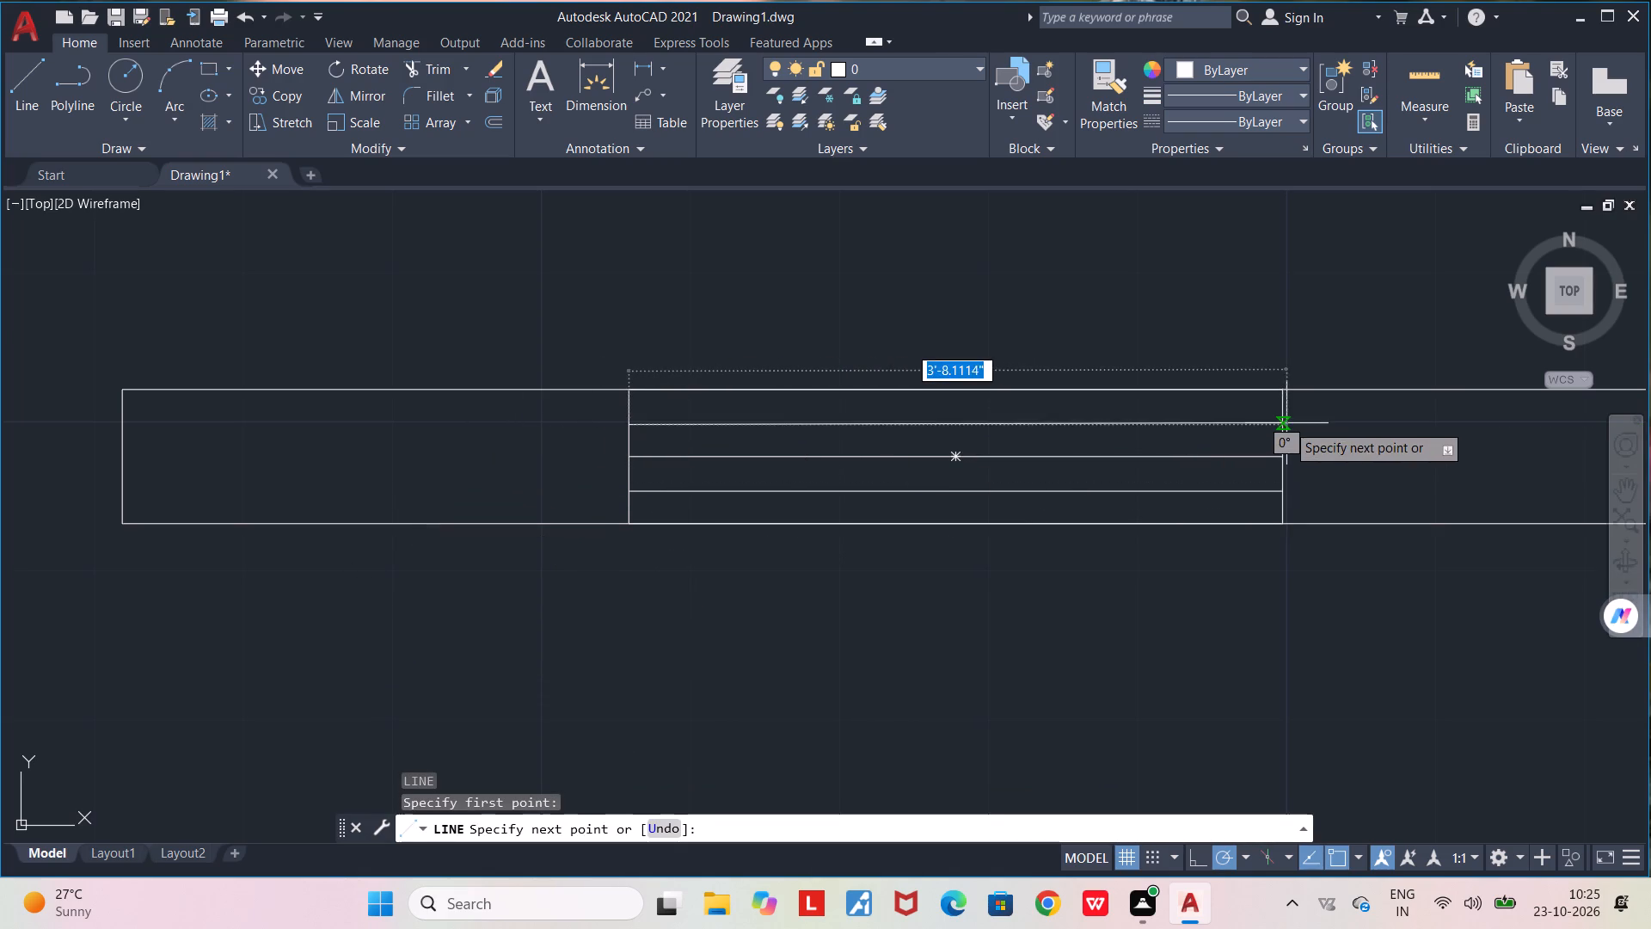
{"action": "left_click", "coordinate": [1286, 423]}
{"action": "key", "text": "space"}
Draw a window rectangle about 9" by 3'-5.5" within the east exterior wall of the southeast room.
{"action": "scroll", "coordinate": [956, 601], "scroll_direction": "down", "scroll_amount": 2}
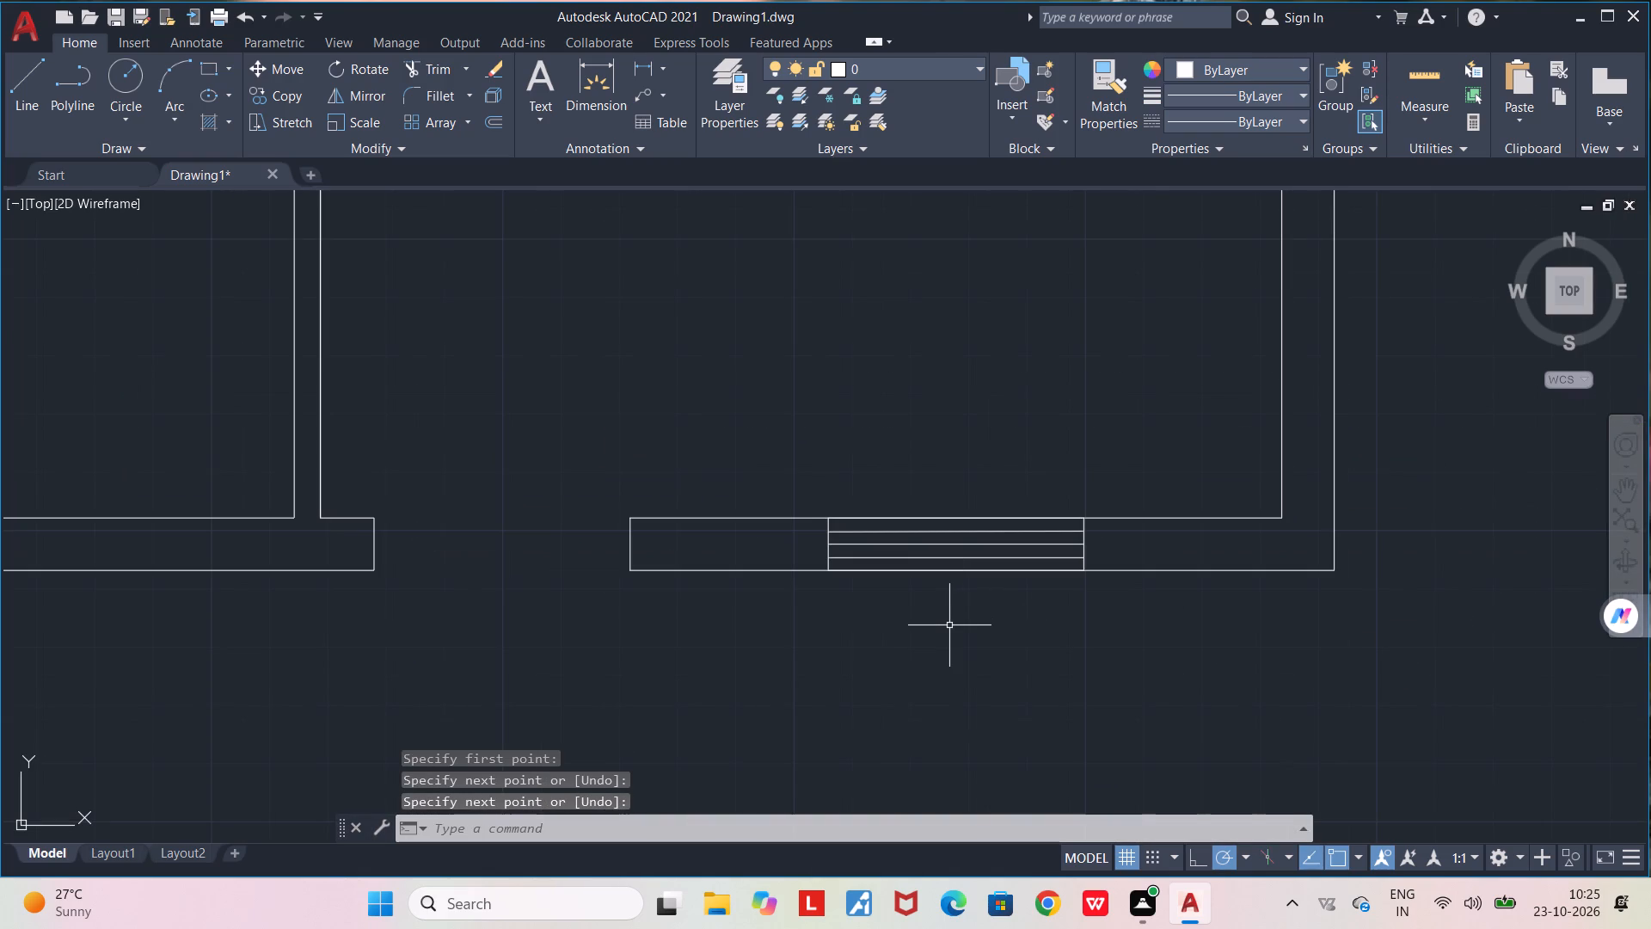
{"action": "middle_click_drag", "start_coordinate": [913, 645], "coordinate": [981, 531]}
{"action": "scroll", "coordinate": [981, 531], "scroll_direction": "down", "scroll_amount": 2}
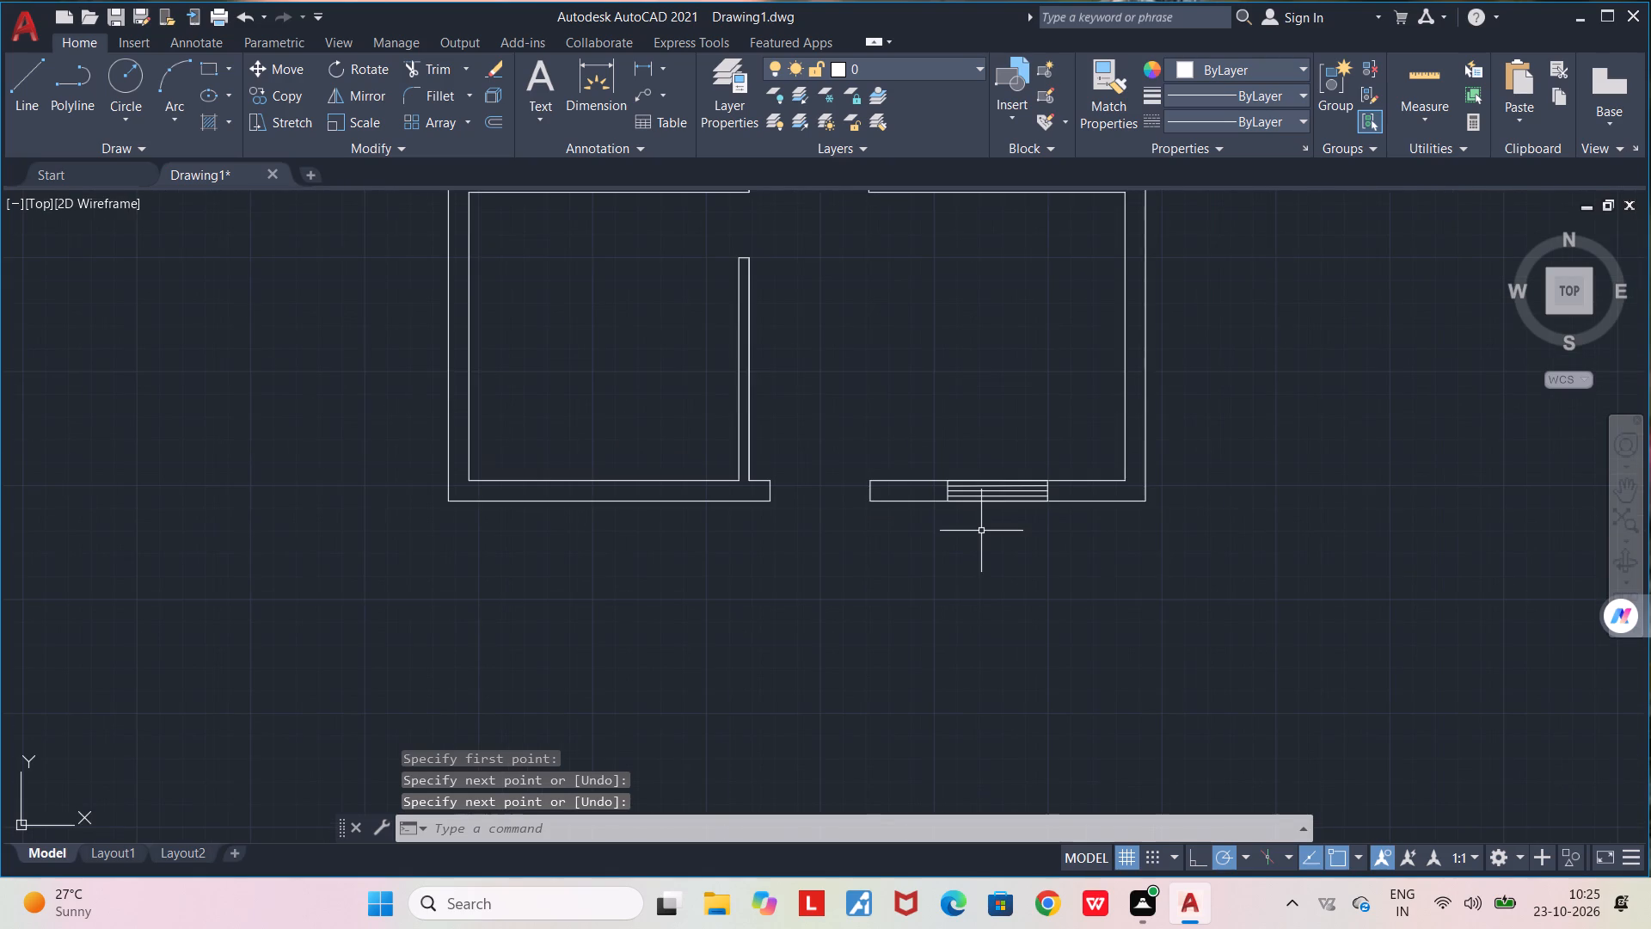
{"action": "middle_click_drag", "start_coordinate": [1066, 350], "coordinate": [830, 446]}
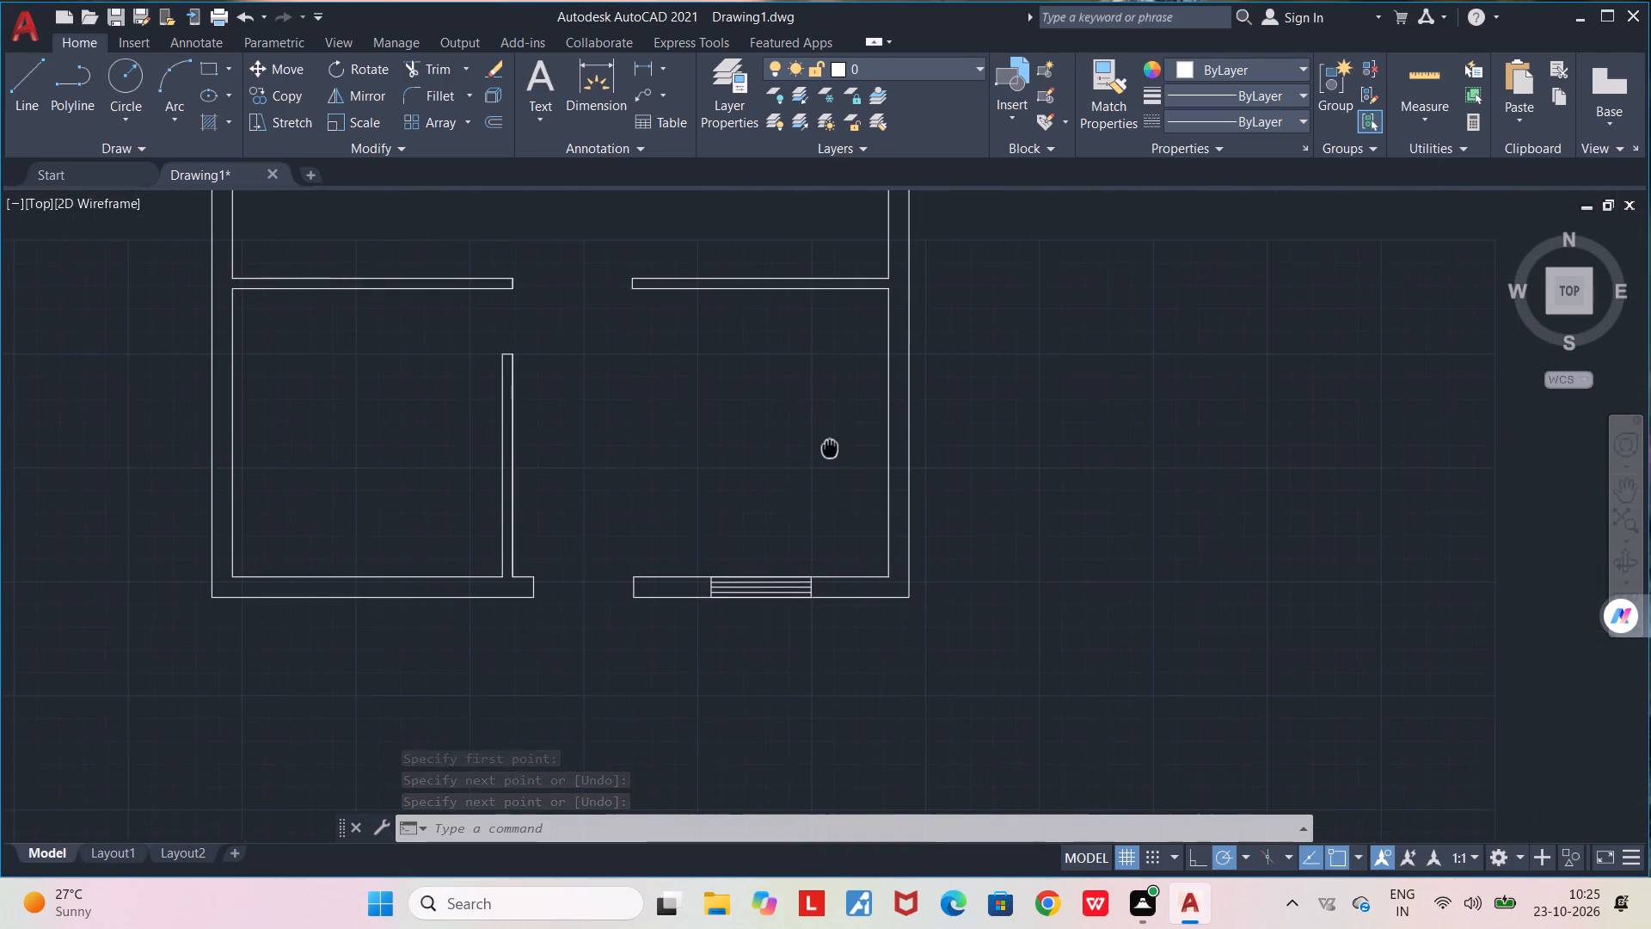
{"action": "middle_click_drag", "start_coordinate": [830, 446], "coordinate": [829, 446]}
{"action": "scroll", "coordinate": [916, 441], "scroll_direction": "up", "scroll_amount": 1}
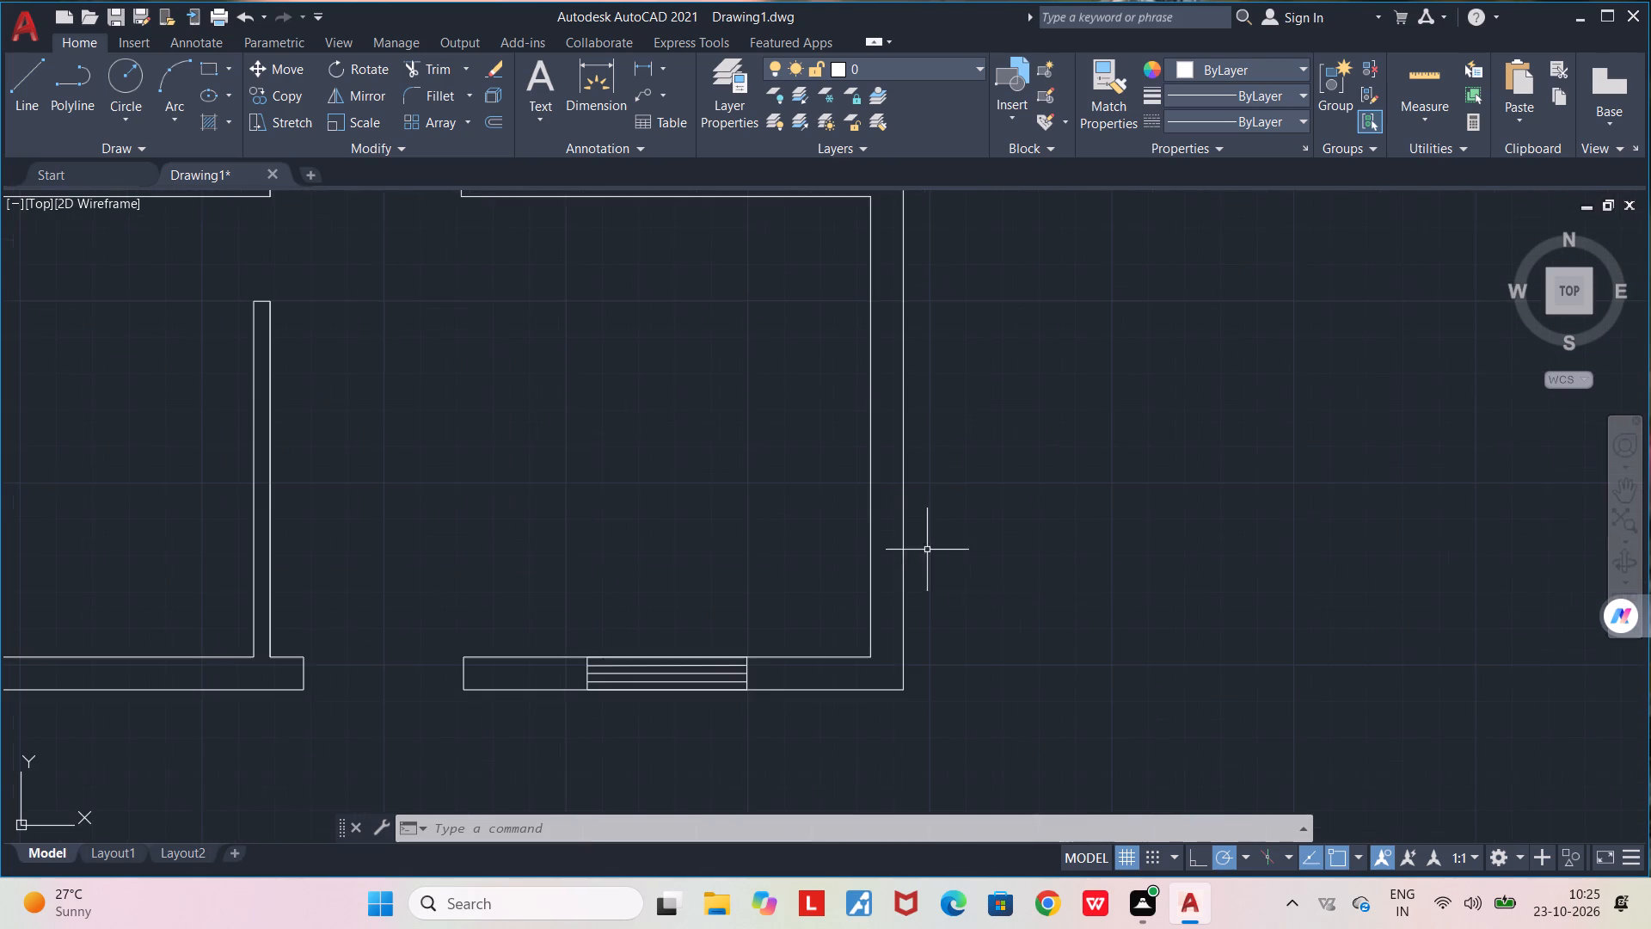
{"action": "left_click", "coordinate": [208, 69]}
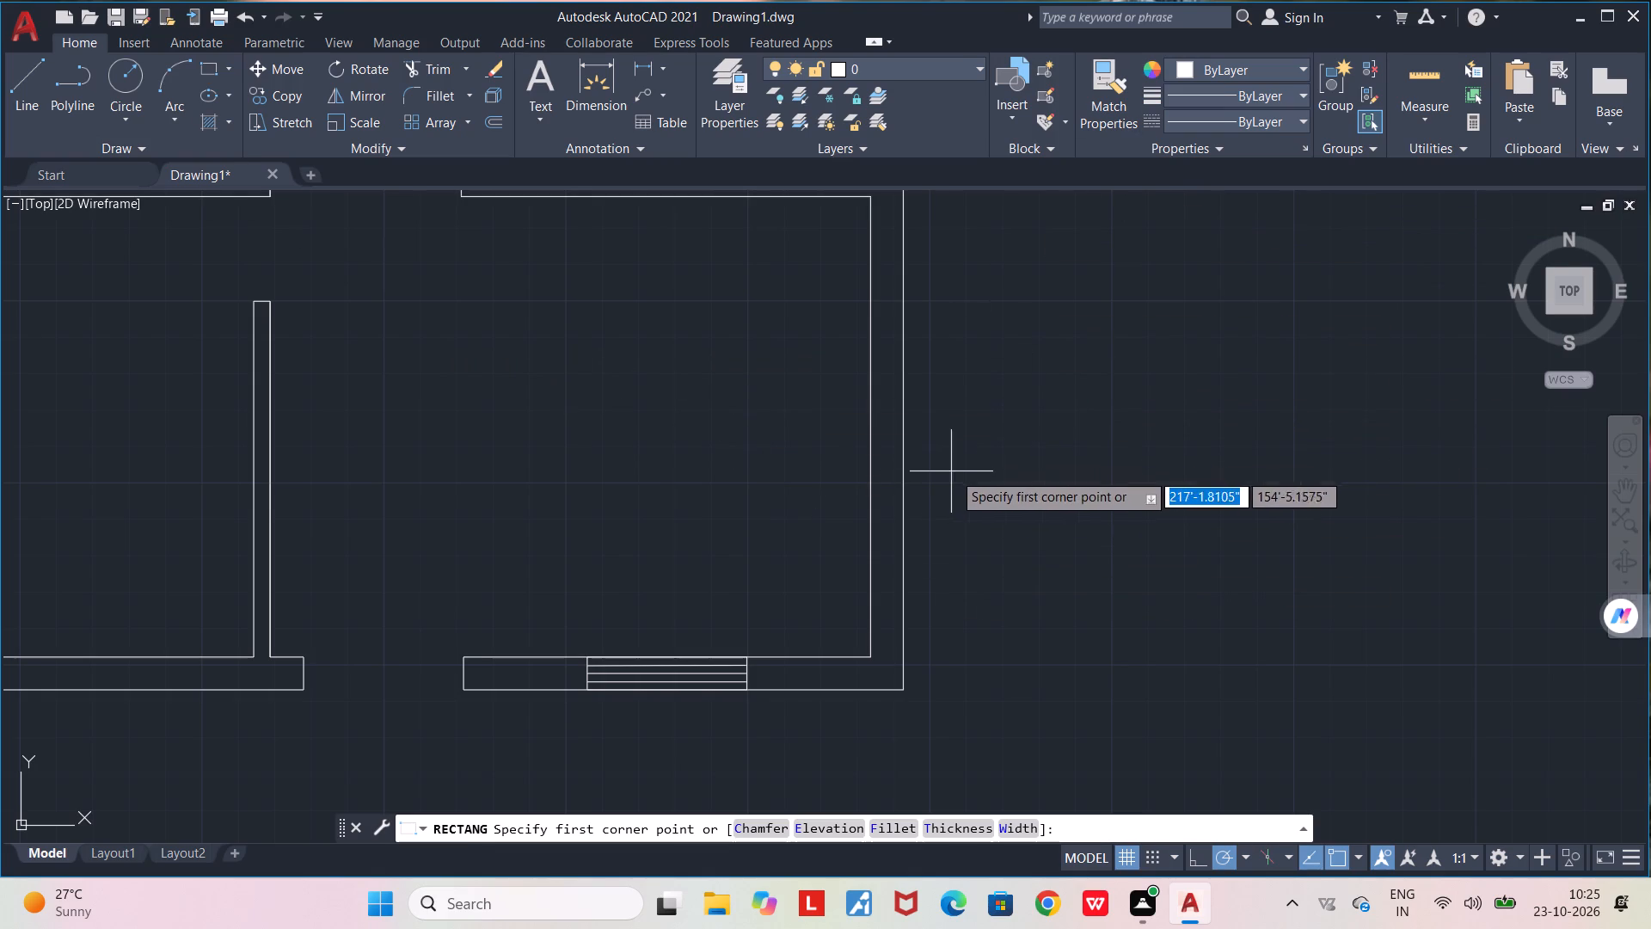
{"action": "middle_click_drag", "start_coordinate": [962, 480], "coordinate": [962, 524]}
{"action": "scroll", "coordinate": [957, 524], "scroll_direction": "down", "scroll_amount": 1}
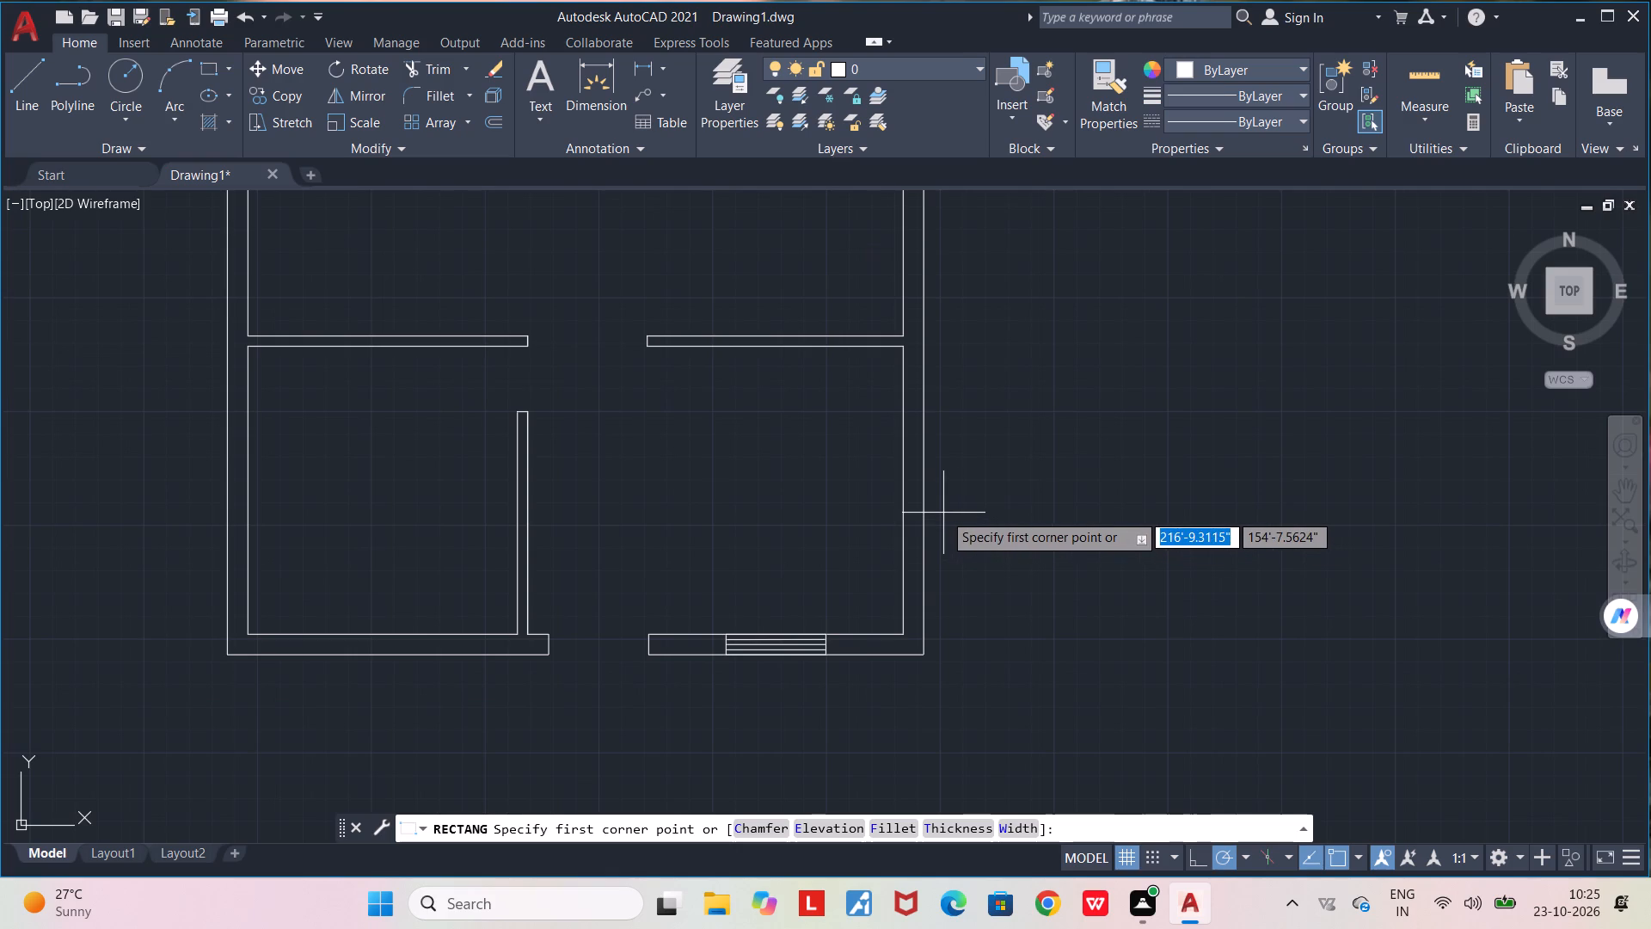
{"action": "left_click", "coordinate": [908, 443]}
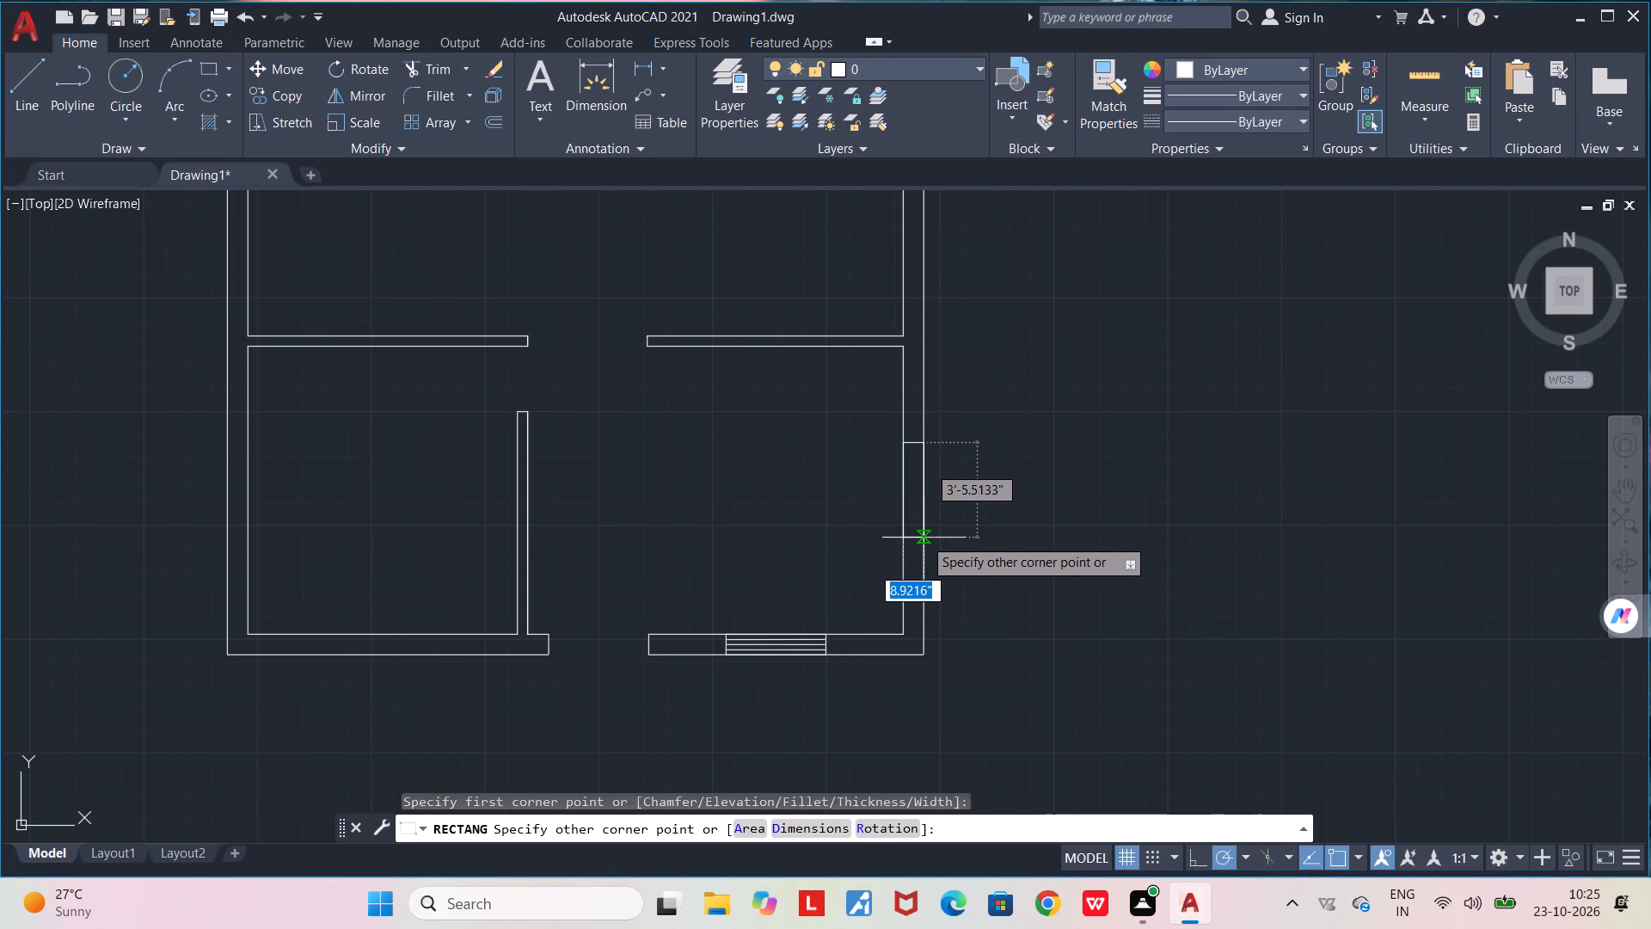
{"action": "left_click", "coordinate": [924, 538]}
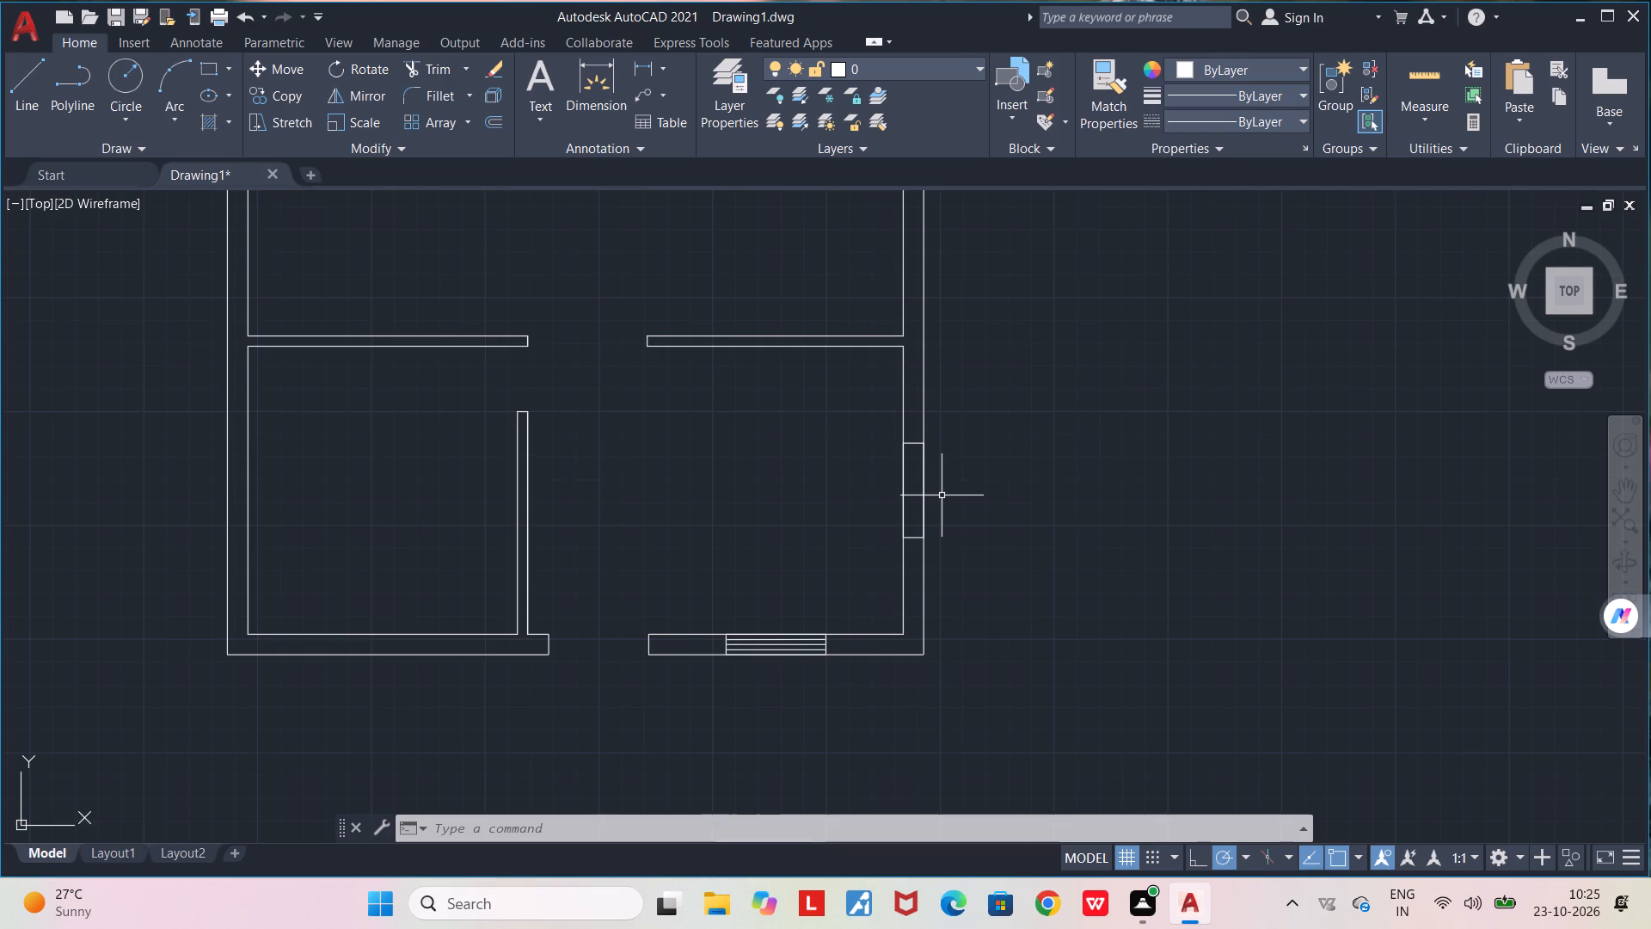
Draw a vertical centre line through the east wall's window rectangle, joining the midpoints of its short sides.
{"action": "scroll", "coordinate": [915, 531], "scroll_direction": "up", "scroll_amount": 1}
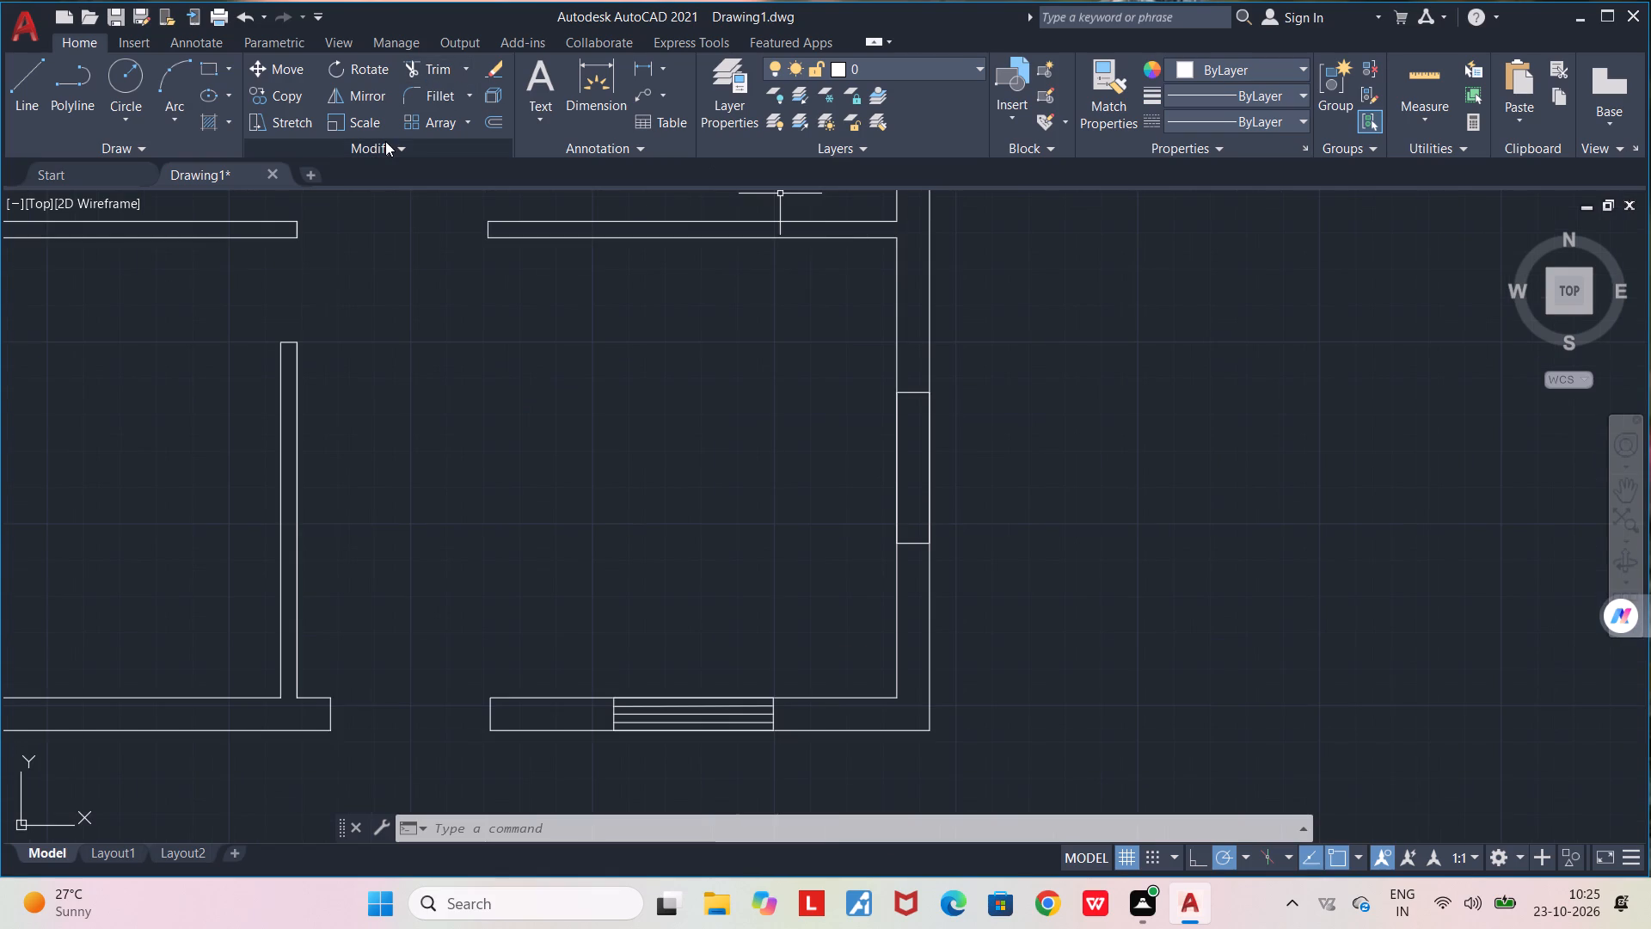
{"action": "key", "text": "l"}
{"action": "key", "text": "Return"}
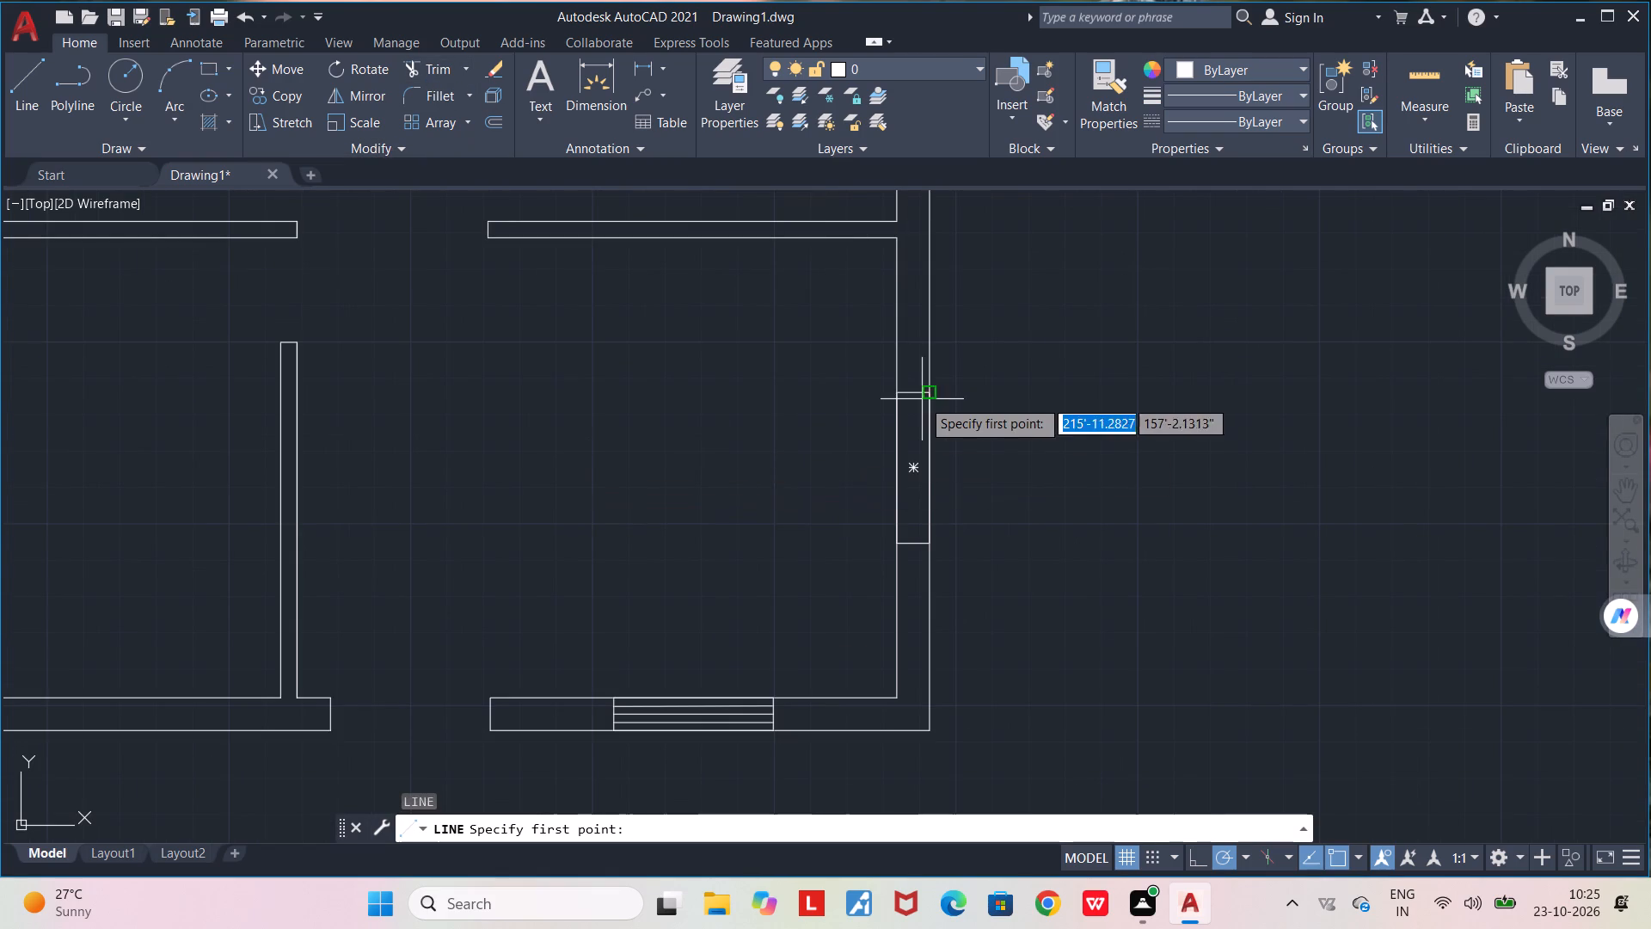
{"action": "scroll", "coordinate": [918, 383], "scroll_direction": "up", "scroll_amount": 2}
{"action": "left_click", "coordinate": [906, 407]}
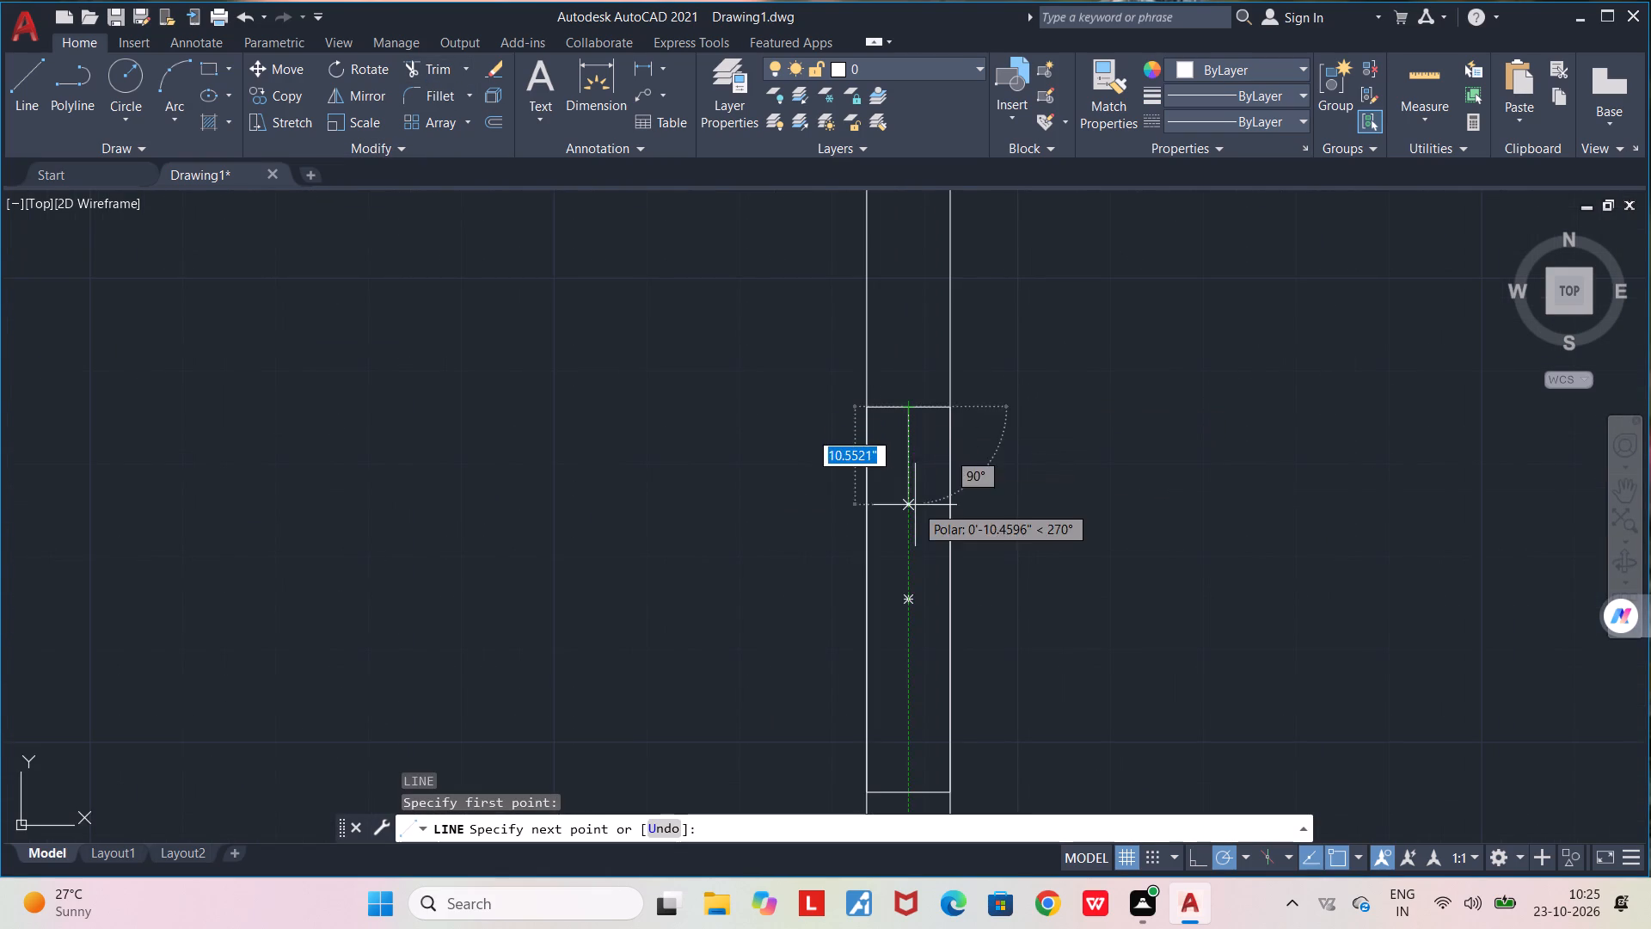
{"action": "middle_click_drag", "start_coordinate": [908, 499], "coordinate": [902, 306]}
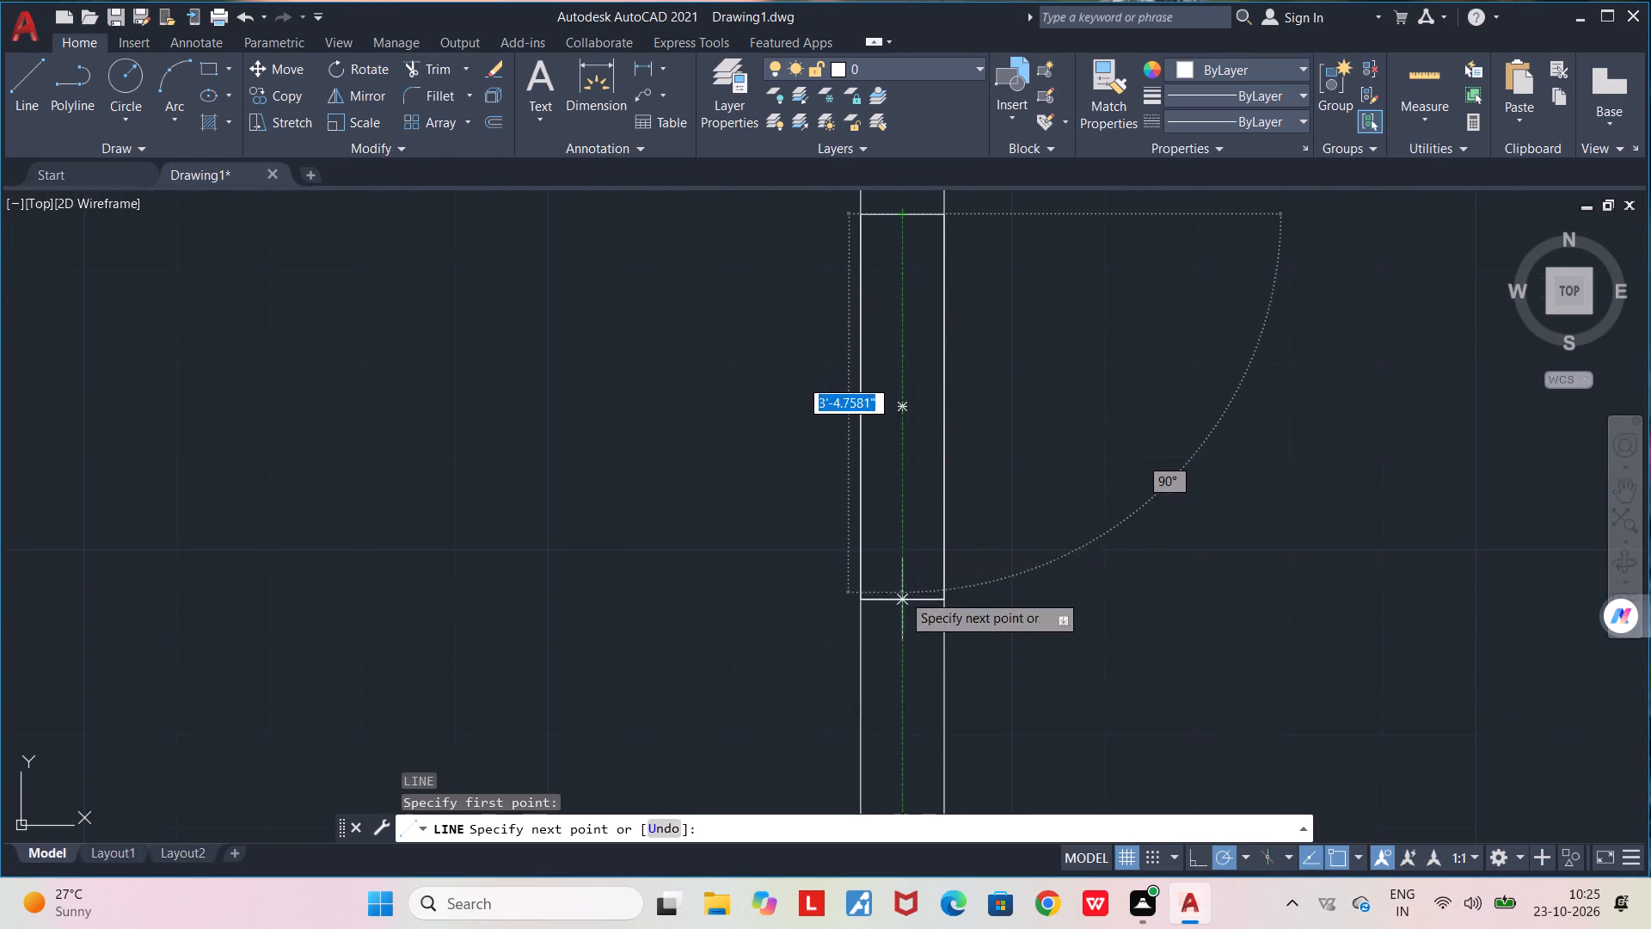
{"action": "left_click", "coordinate": [902, 602]}
{"action": "key", "text": "space"}
Draw a vertical line through the southeast room's east window, midway between its centre line and its outer east edge.
{"action": "key", "text": "l"}
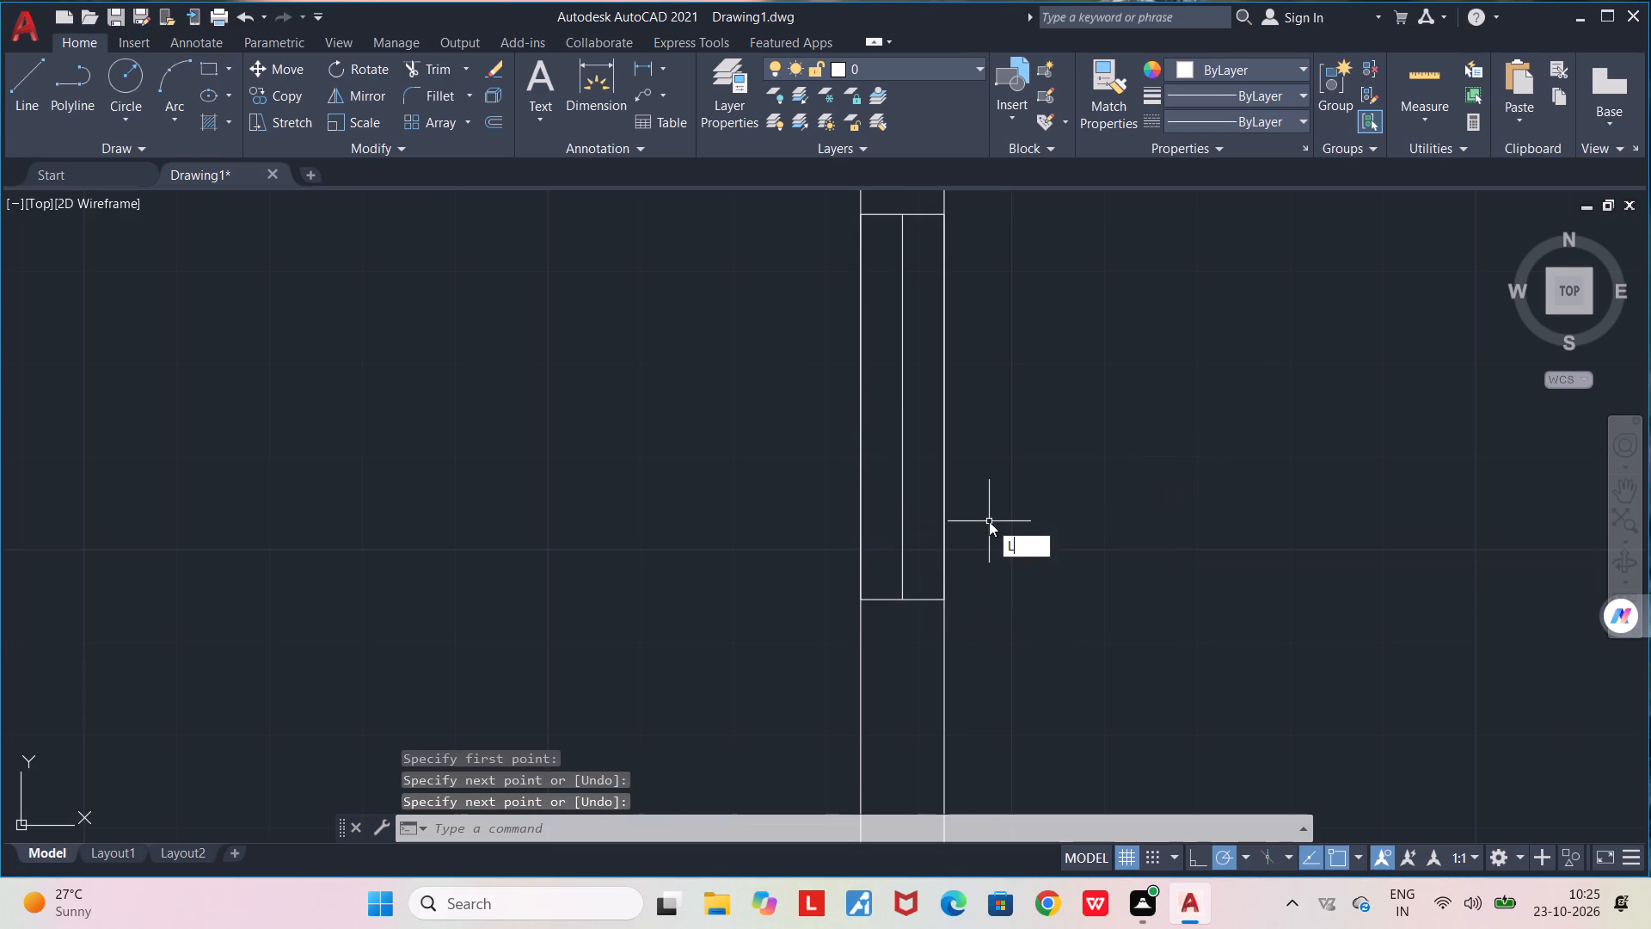
{"action": "key", "text": "Return"}
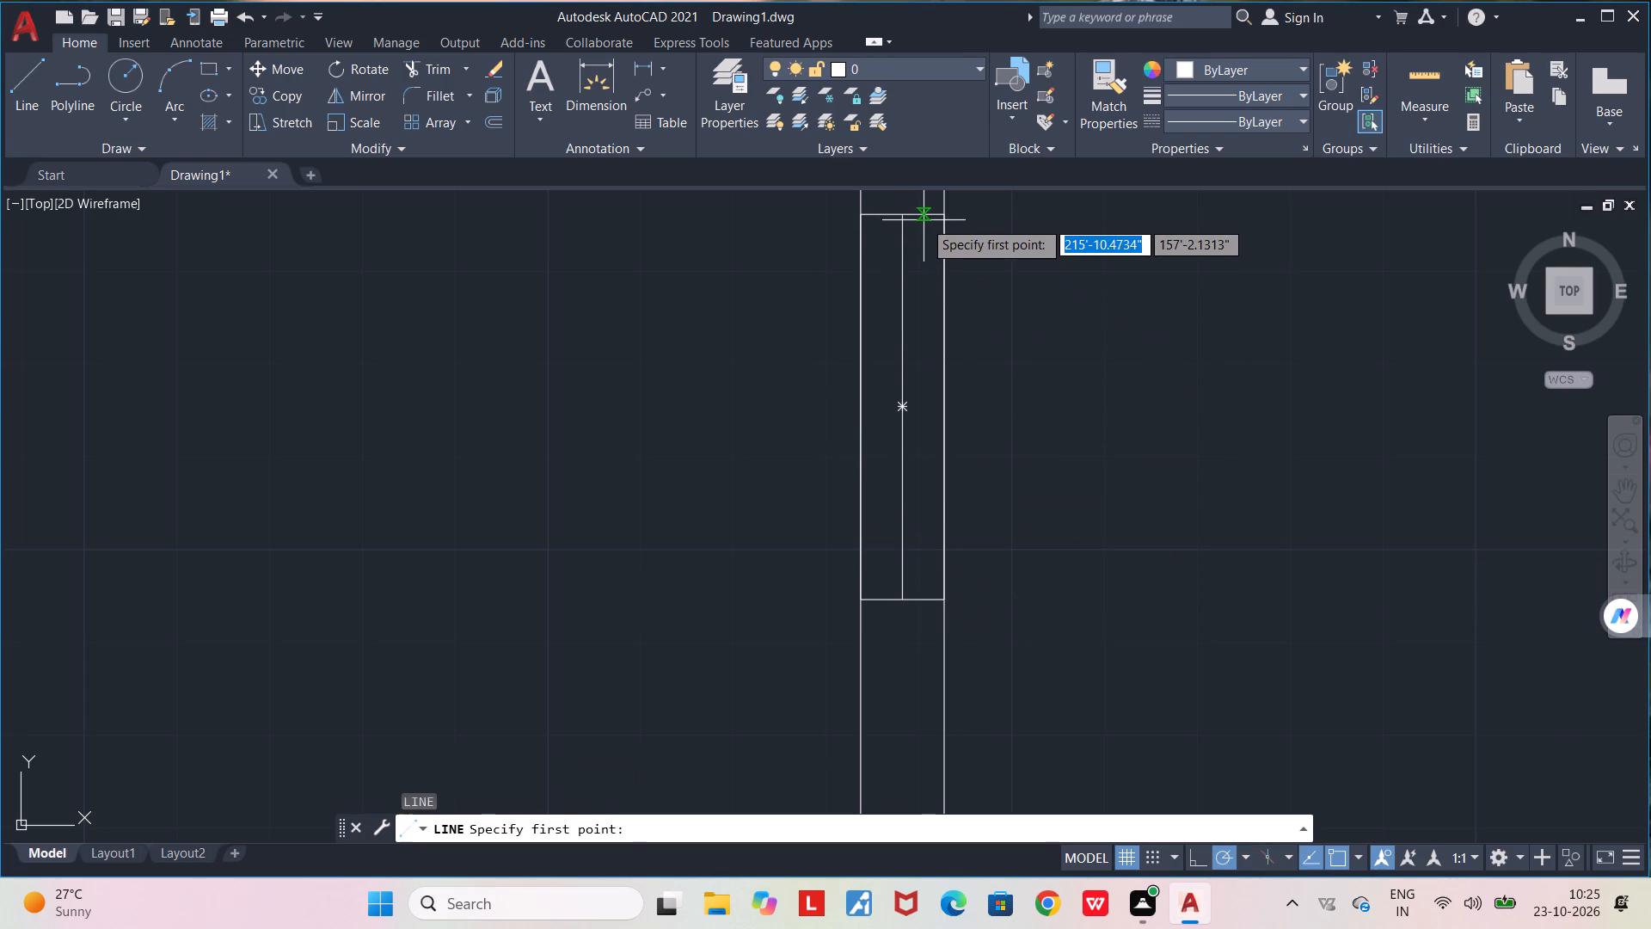
{"action": "left_click", "coordinate": [924, 220]}
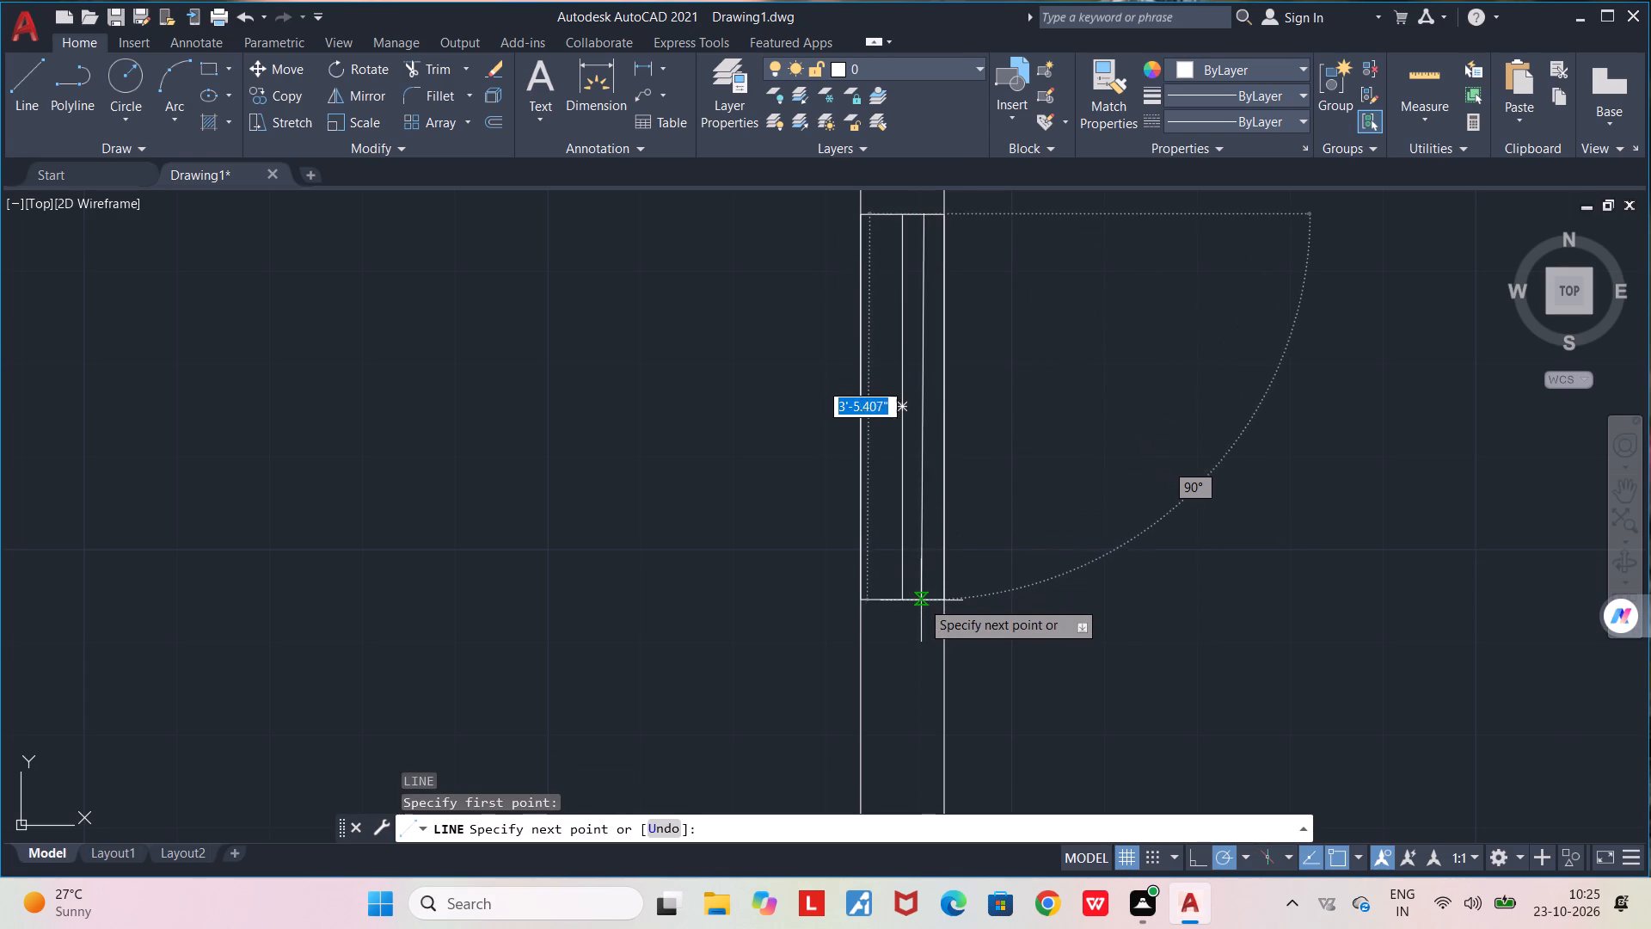
{"action": "left_click", "coordinate": [922, 596]}
{"action": "key", "text": "space"}
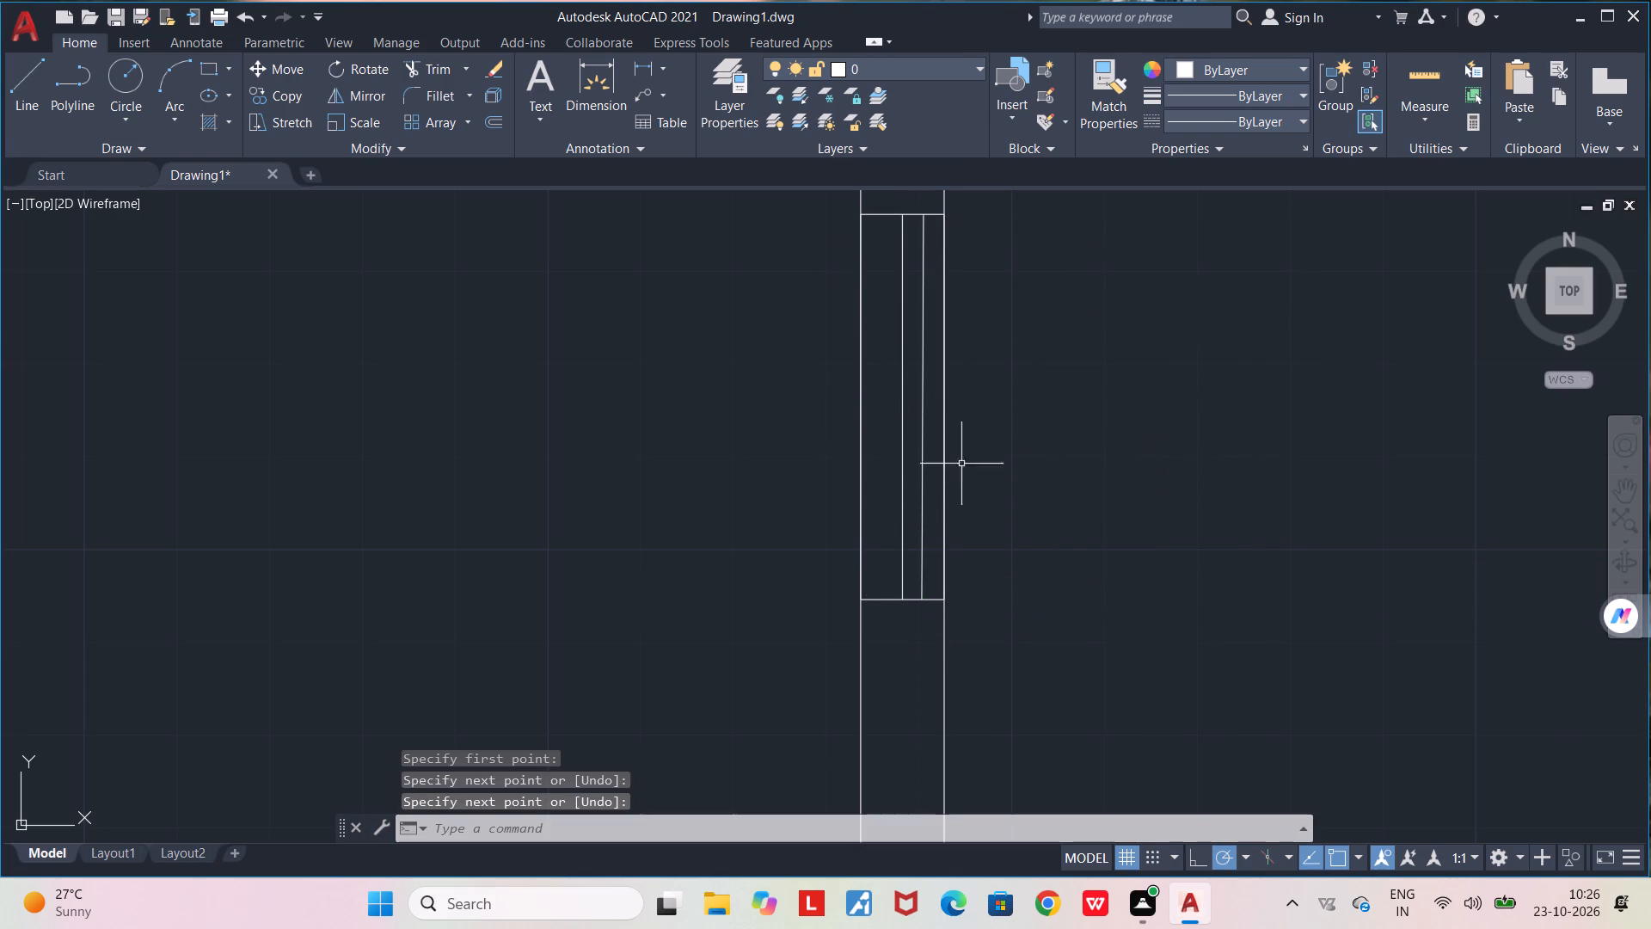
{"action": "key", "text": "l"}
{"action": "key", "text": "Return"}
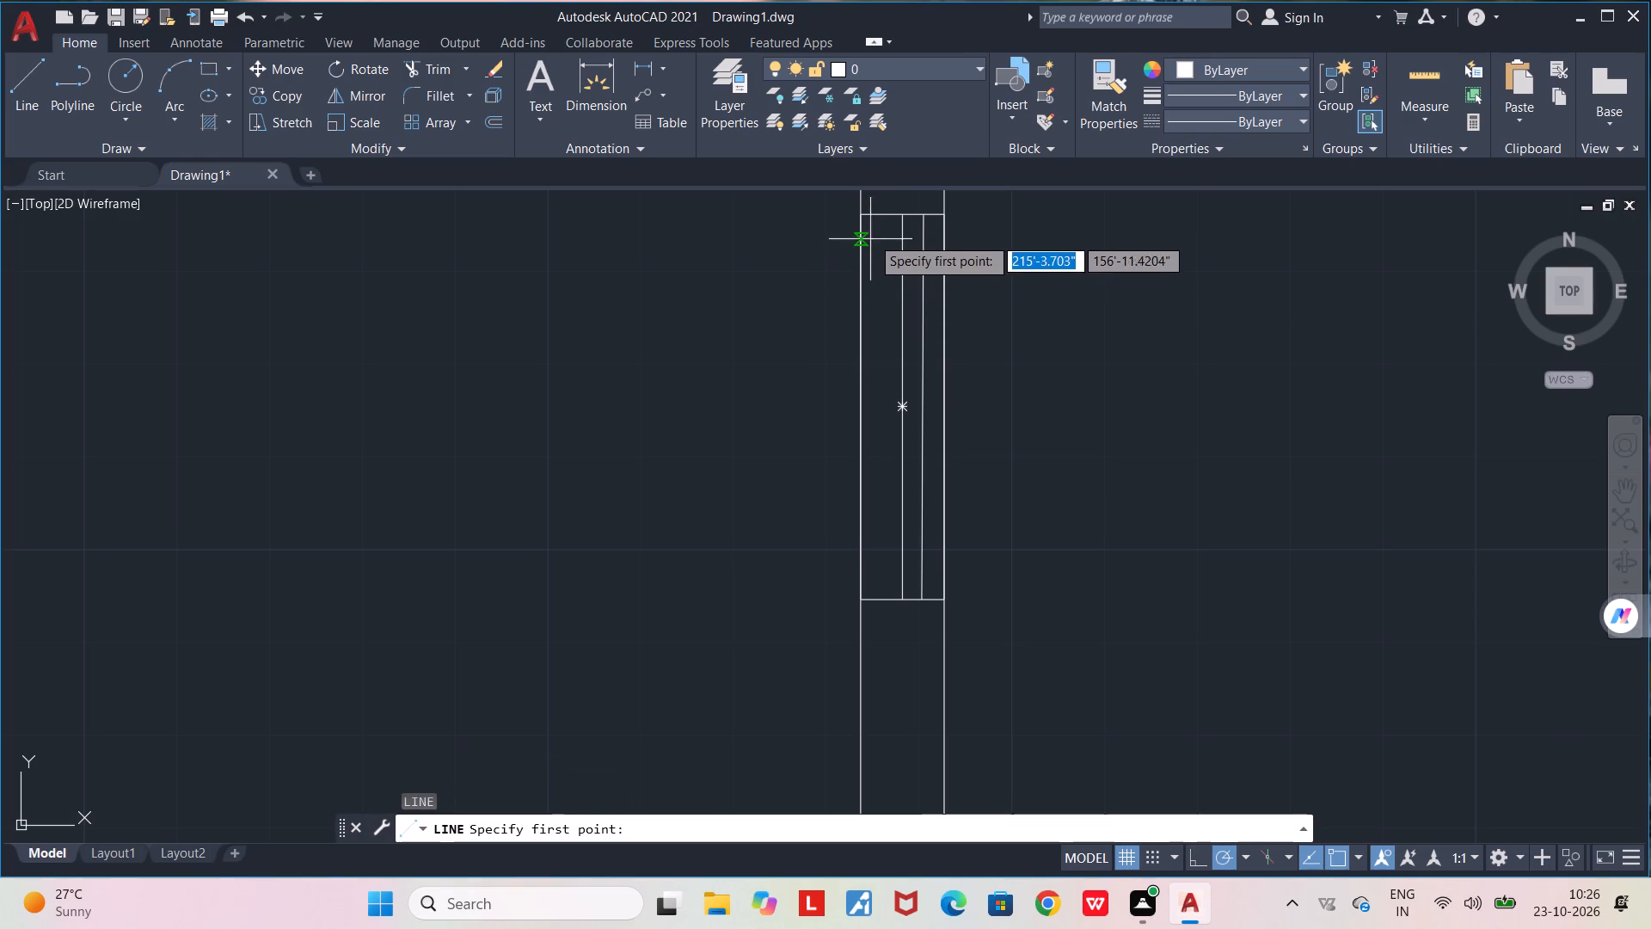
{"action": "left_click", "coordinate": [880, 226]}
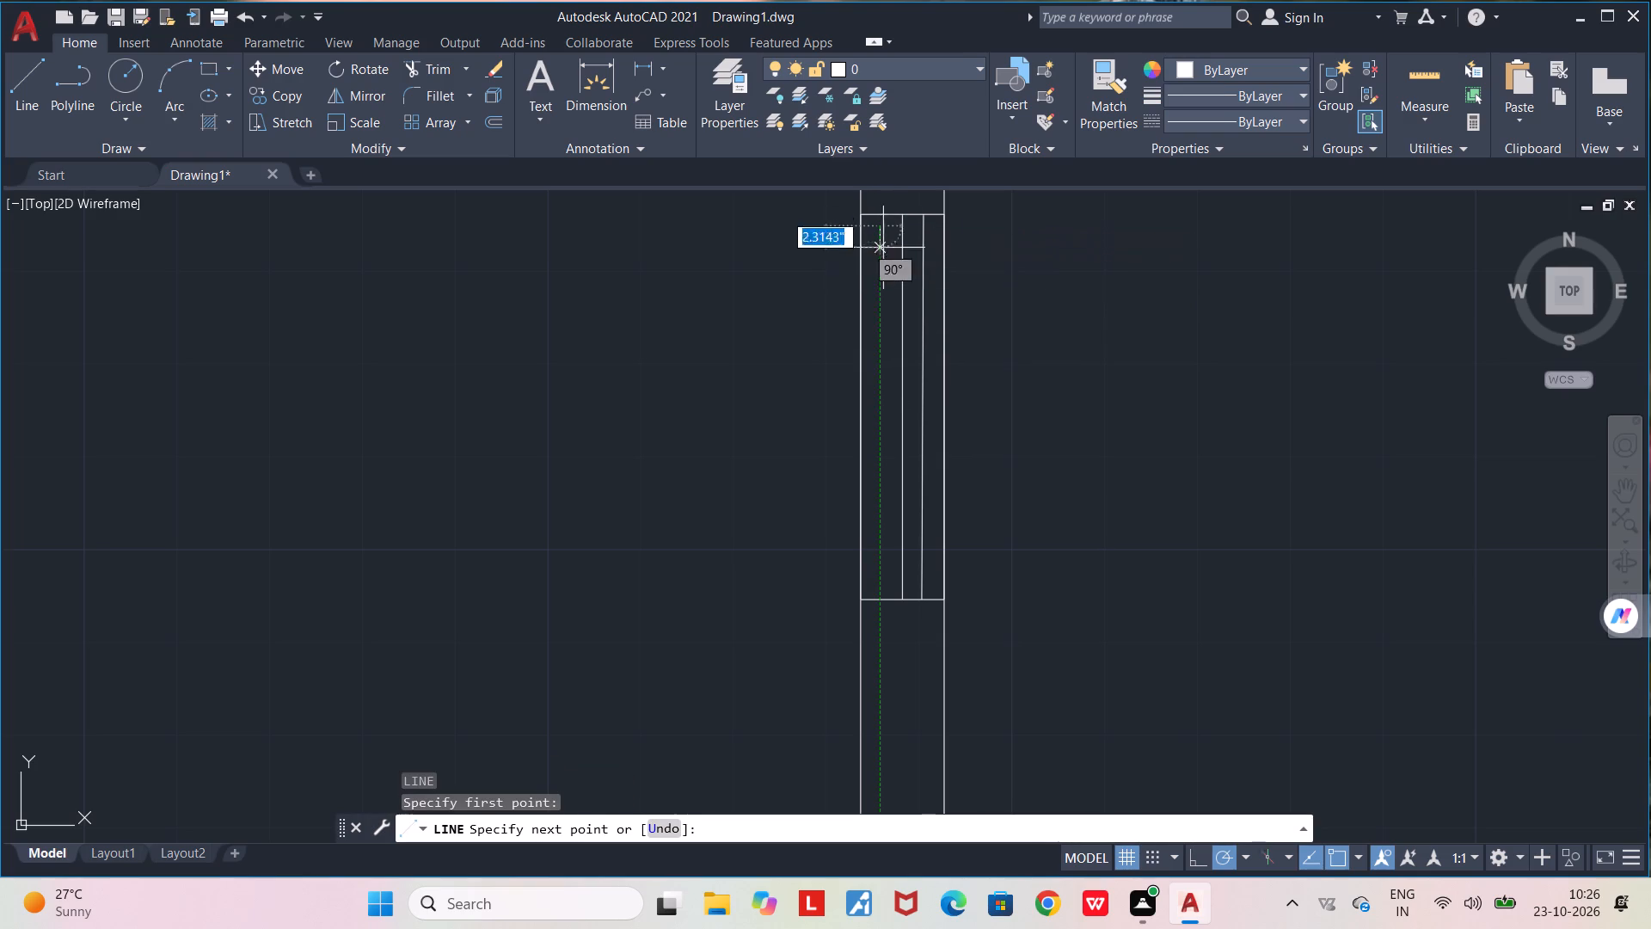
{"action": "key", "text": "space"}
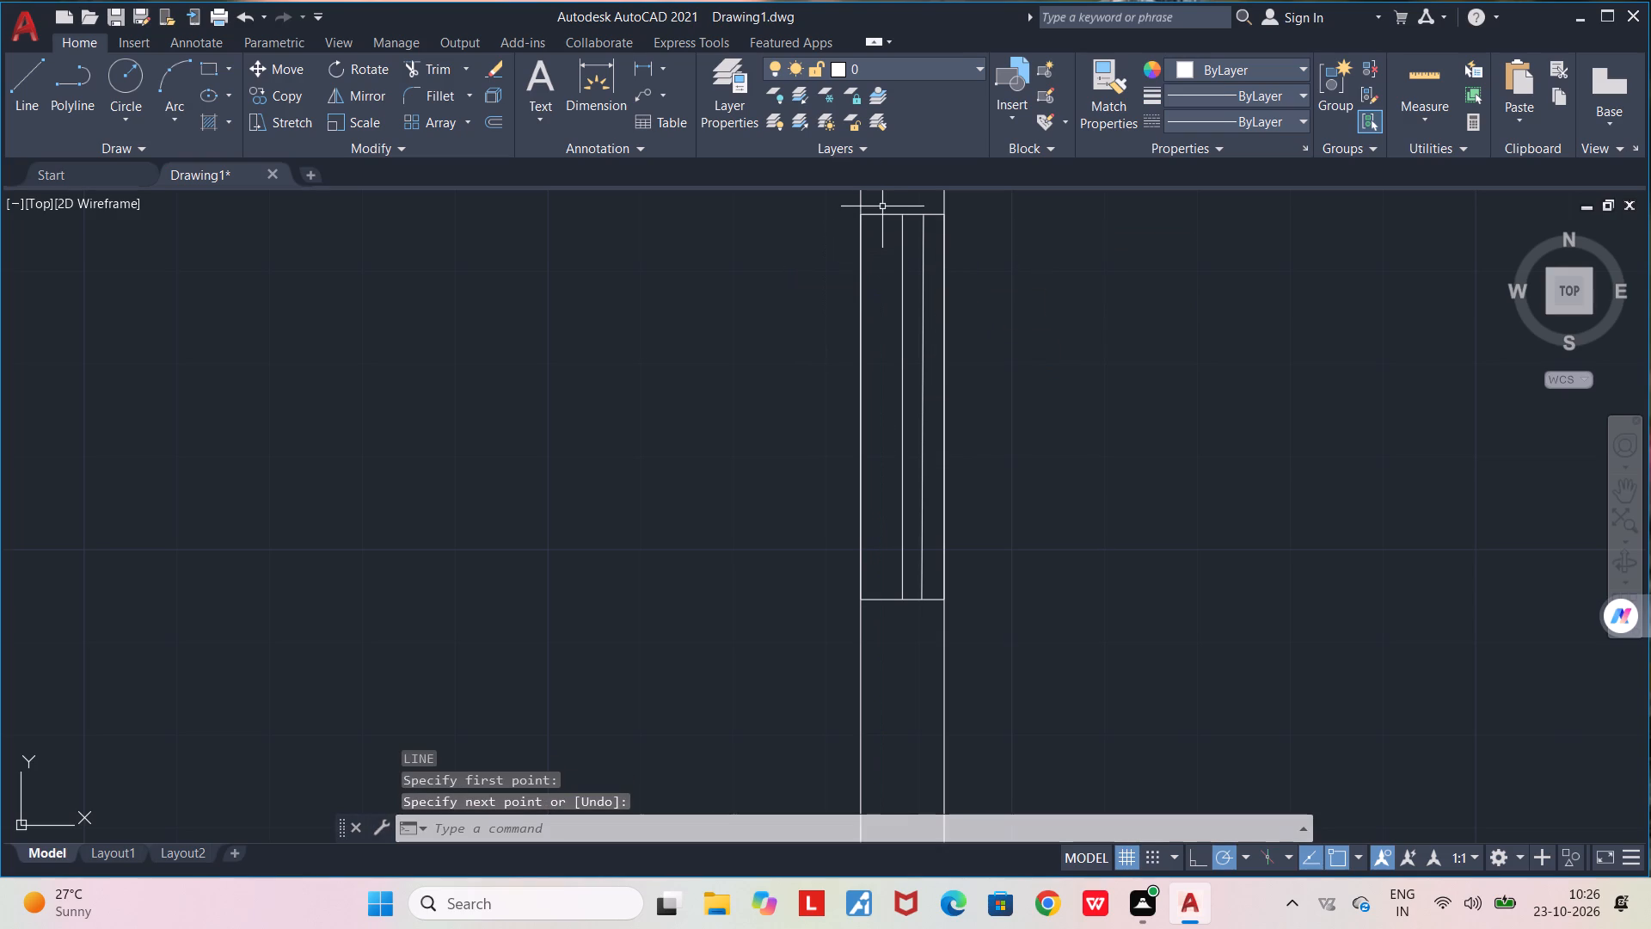
Draw a vertical line through the same east window, midway between its centre line and its inner west edge.
{"action": "key", "text": "l"}
{"action": "key", "text": "Return"}
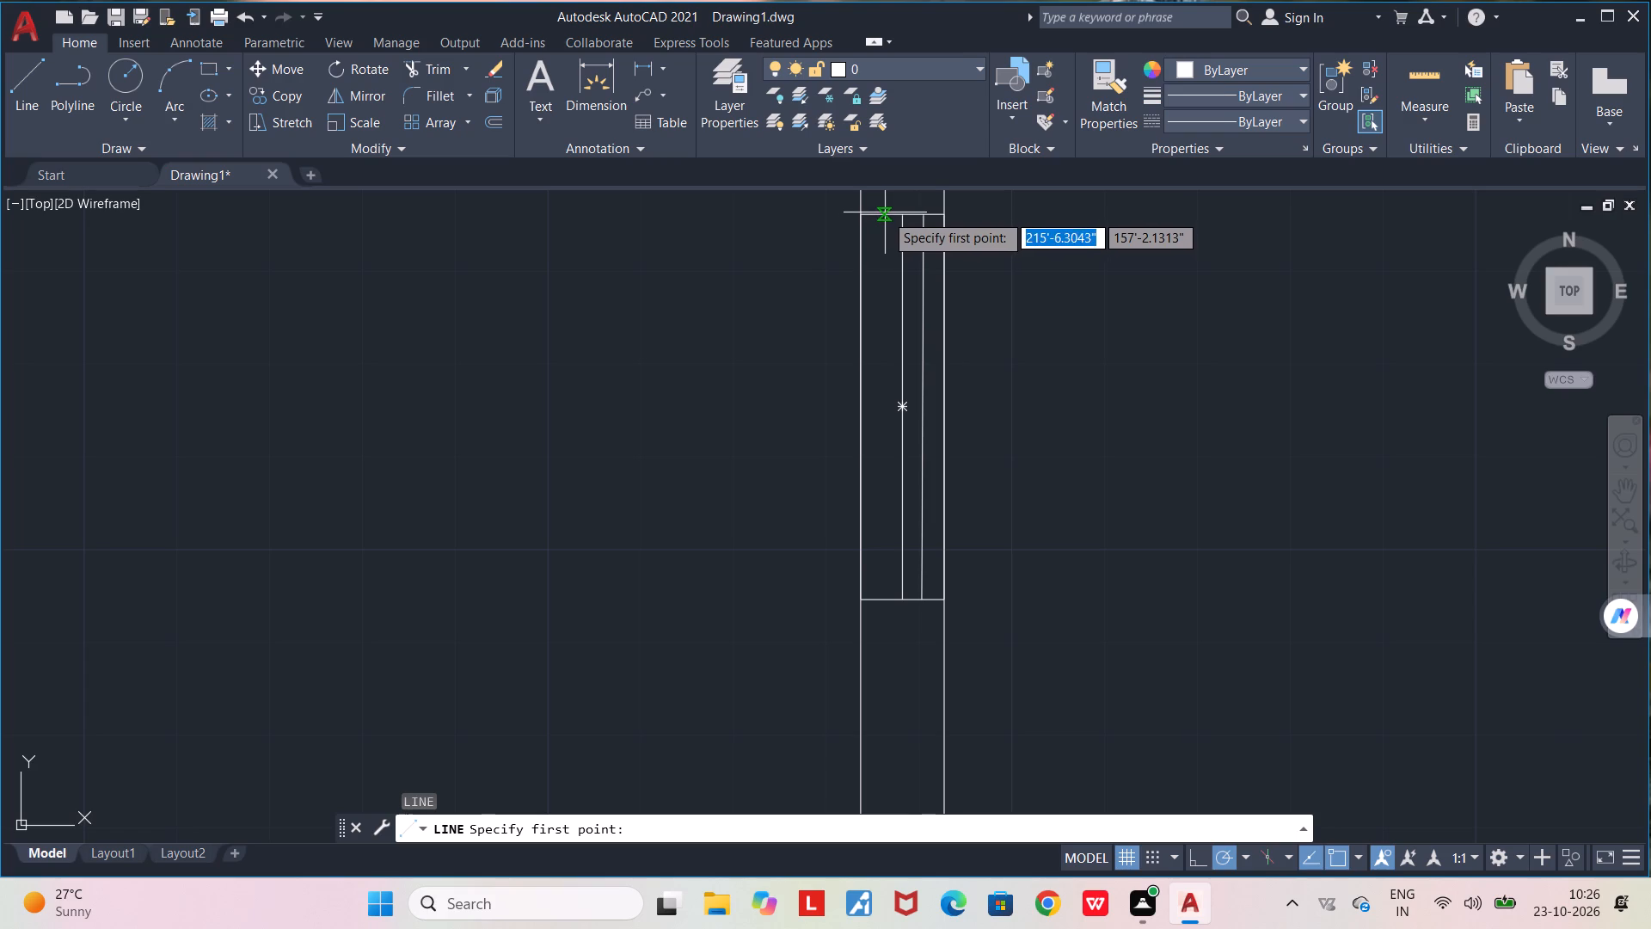
{"action": "left_click", "coordinate": [883, 215]}
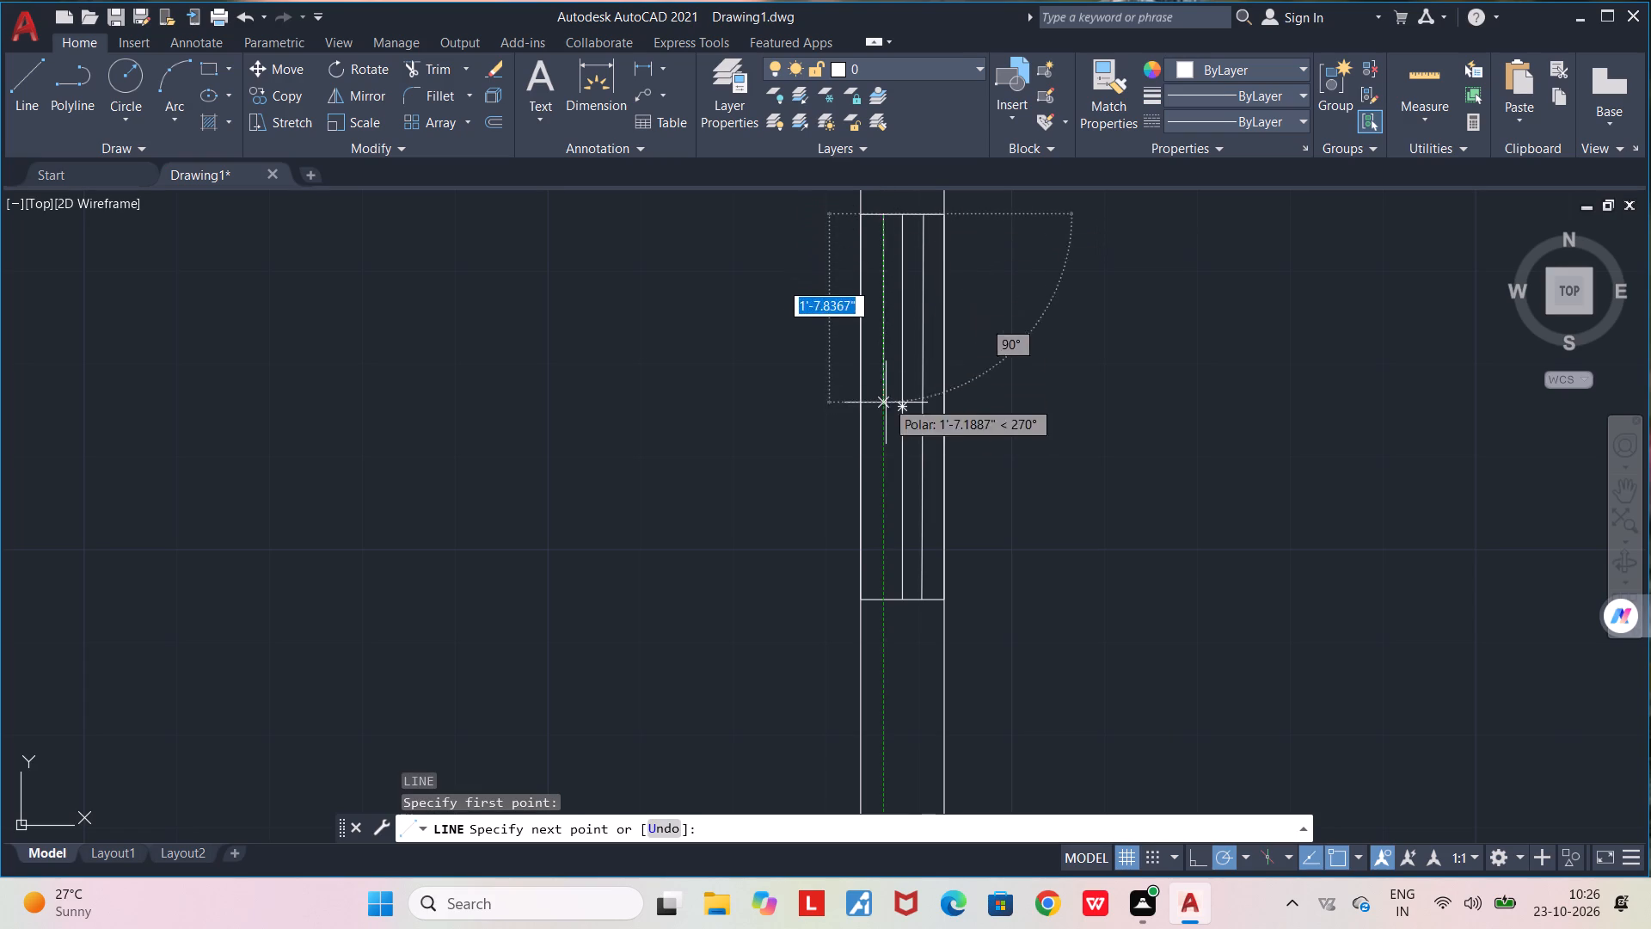
{"action": "left_click", "coordinate": [883, 603]}
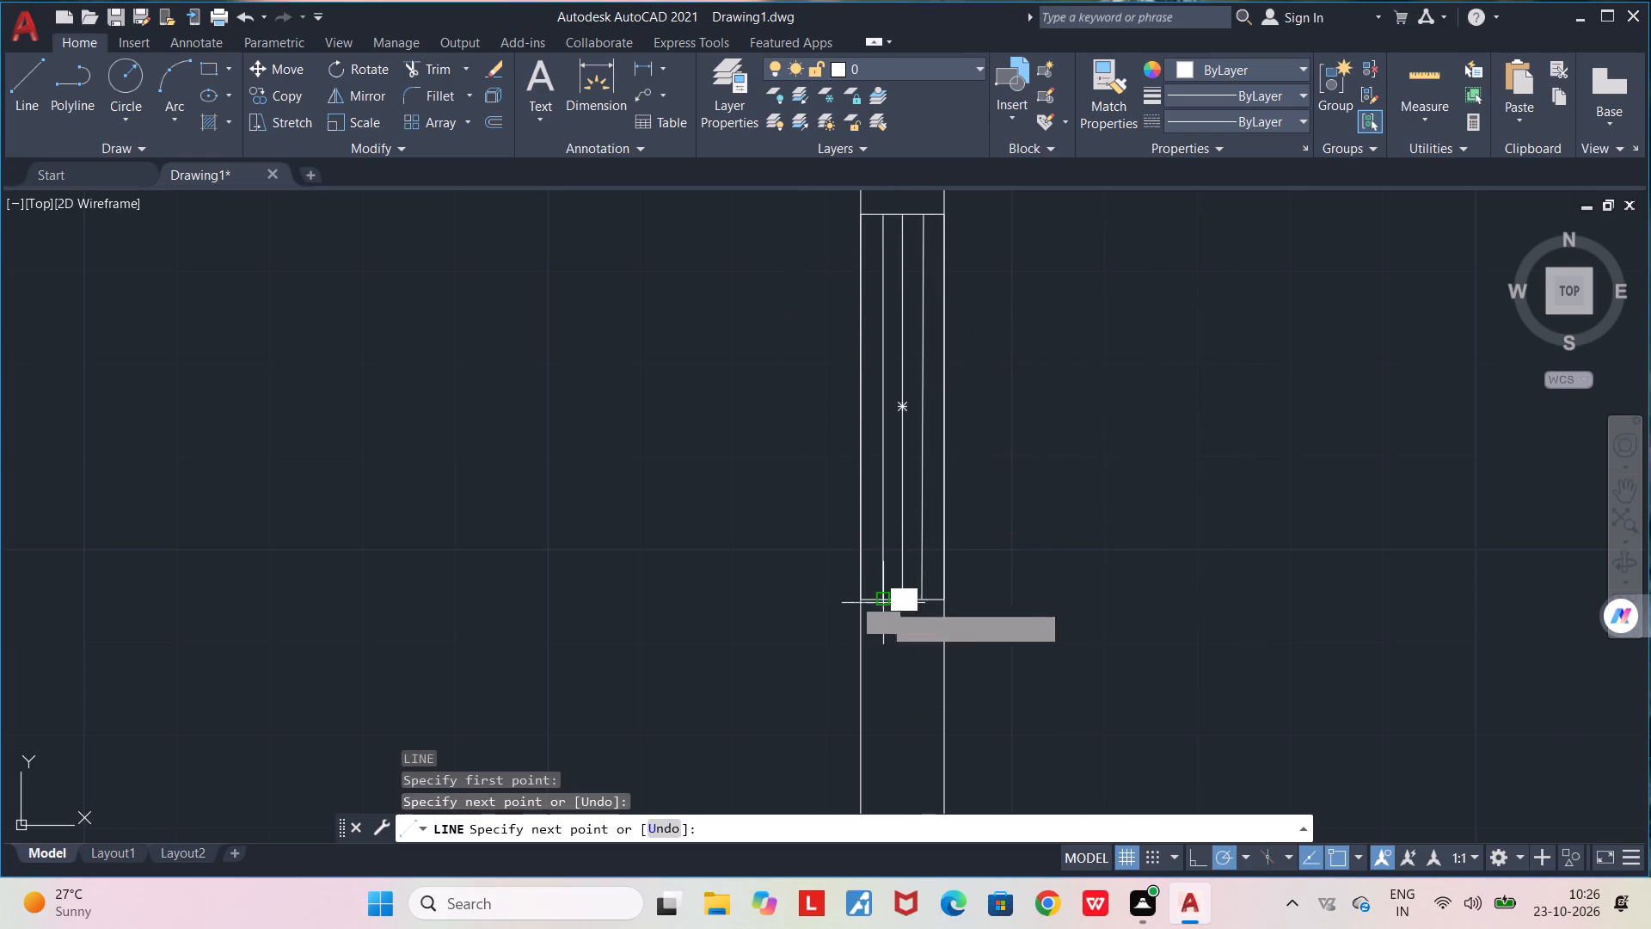
{"action": "key", "text": "space"}
Draw a window rectangle about 9" by 4'-11" within the east exterior wall of the large central room.
{"action": "middle_click_drag", "start_coordinate": [1034, 500], "coordinate": [1037, 441]}
{"action": "scroll", "coordinate": [1037, 441], "scroll_direction": "down", "scroll_amount": 1}
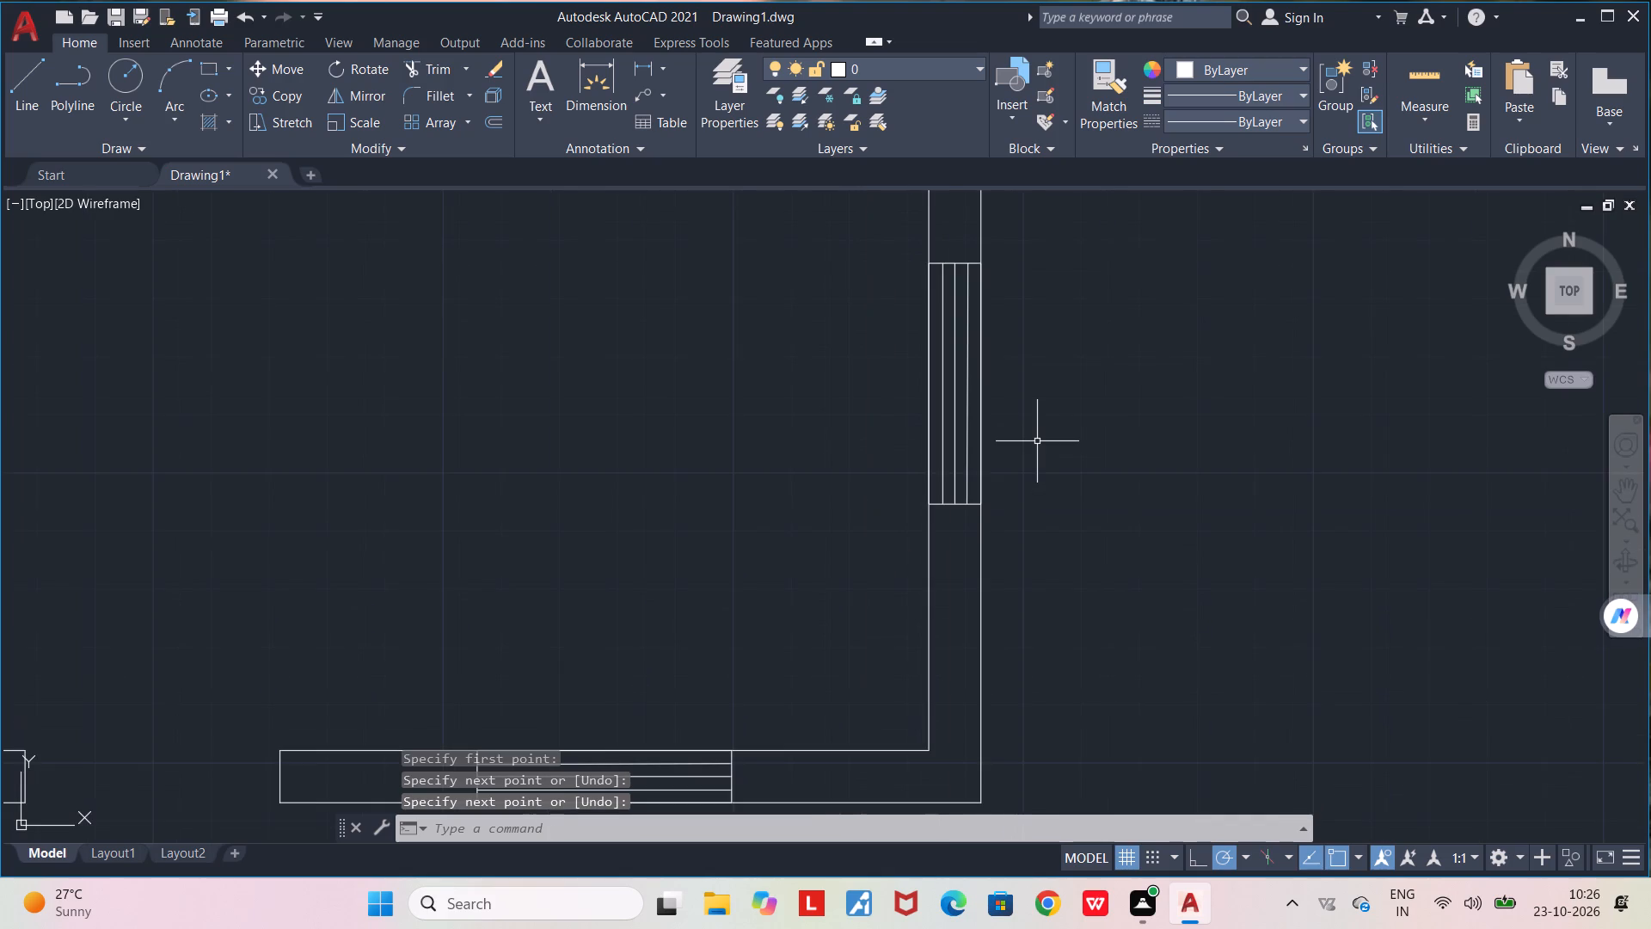
{"action": "scroll", "coordinate": [1037, 441], "scroll_direction": "down", "scroll_amount": 4}
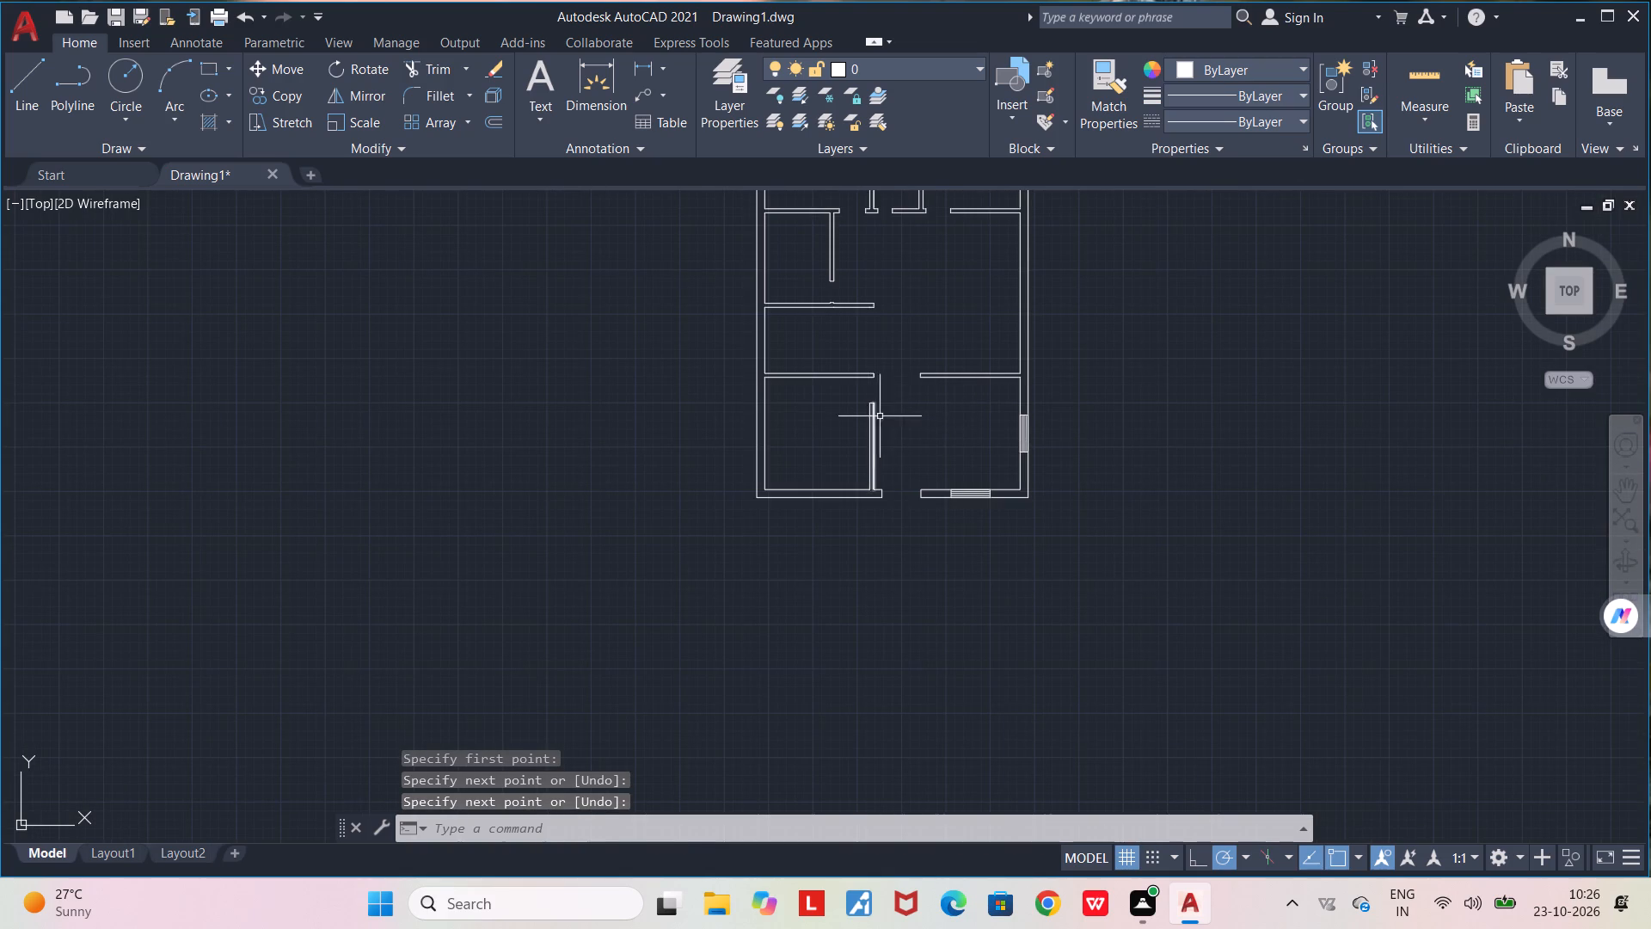
{"action": "middle_click_drag", "start_coordinate": [885, 424], "coordinate": [764, 605]}
{"action": "scroll", "coordinate": [911, 466], "scroll_direction": "up", "scroll_amount": 2}
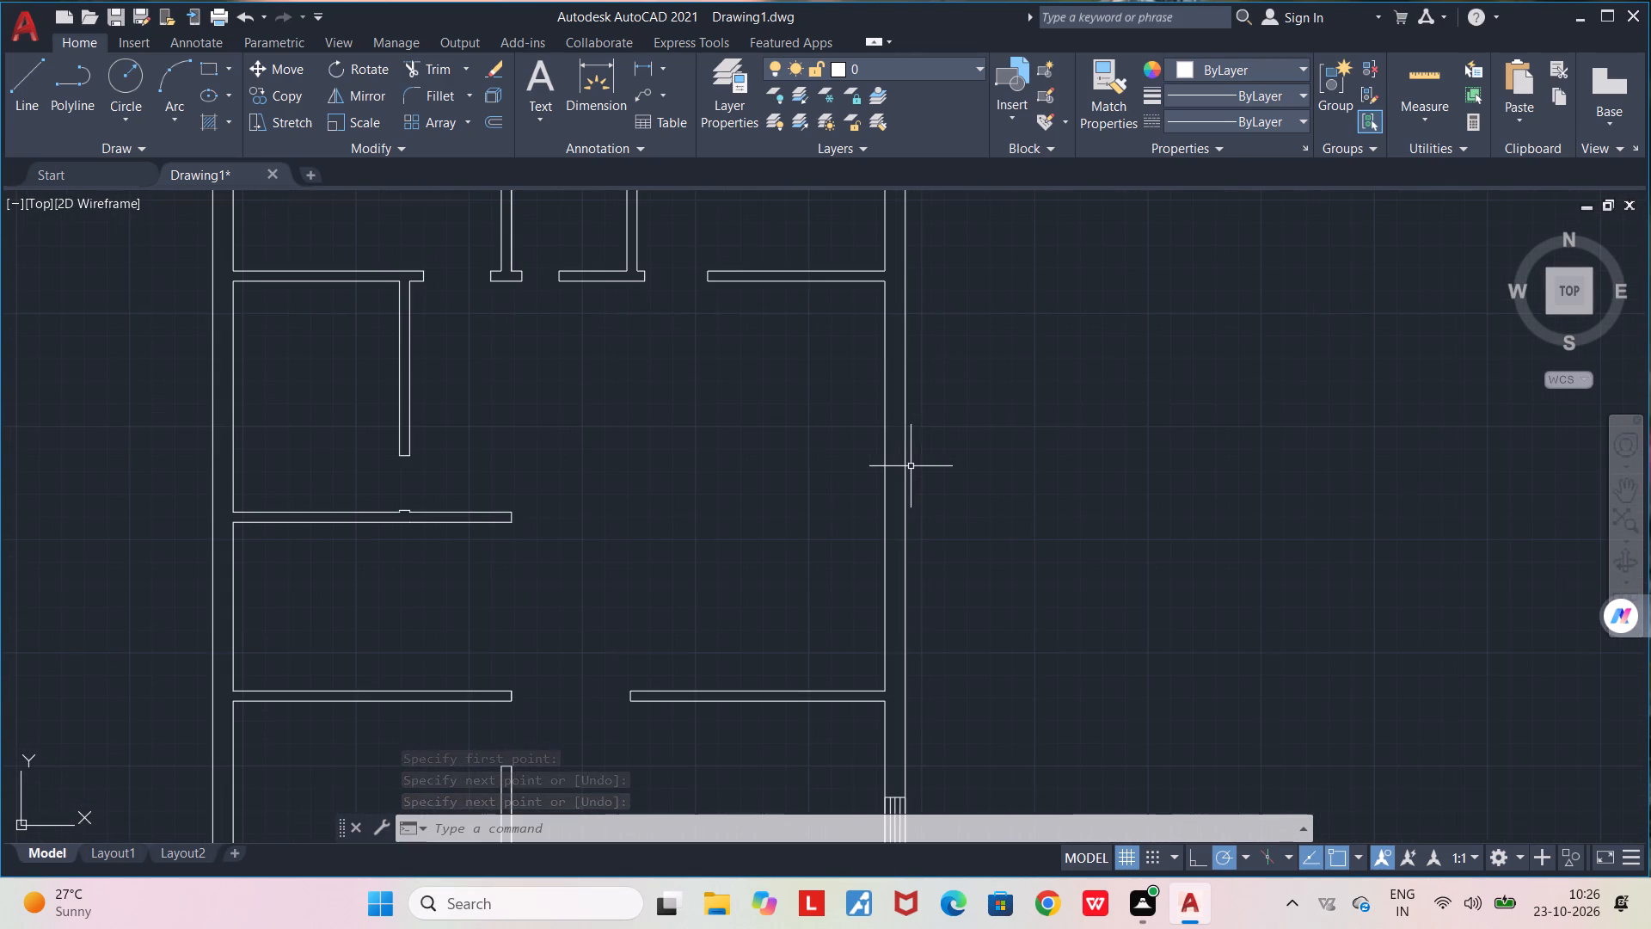
{"action": "left_click", "coordinate": [203, 68]}
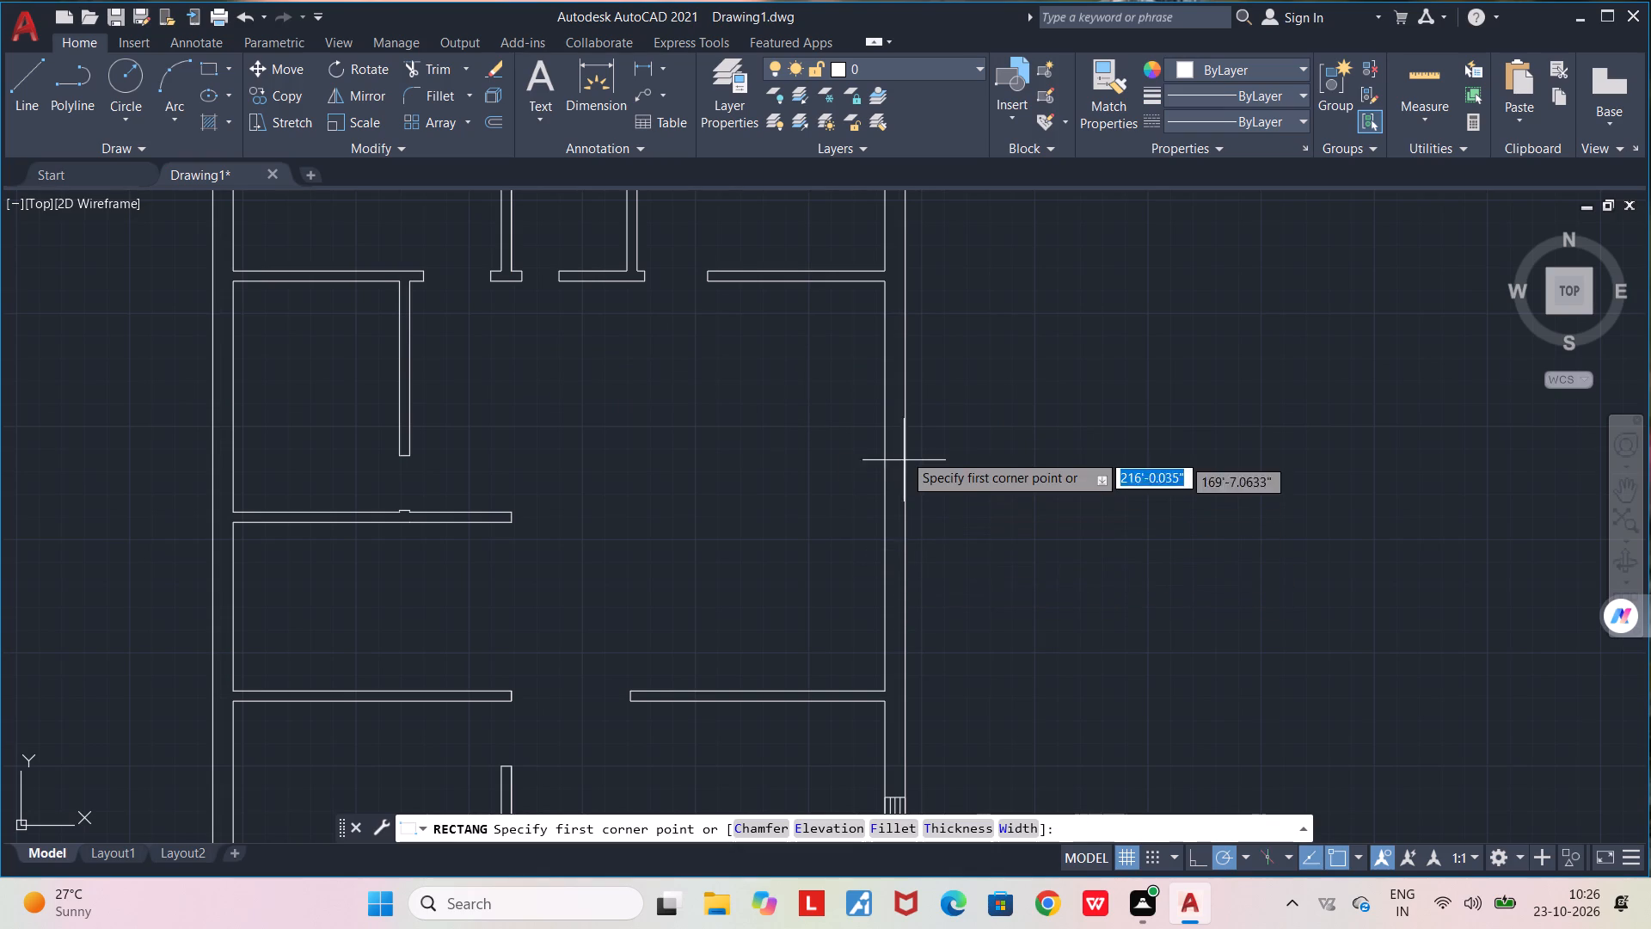
{"action": "left_click", "coordinate": [884, 419]}
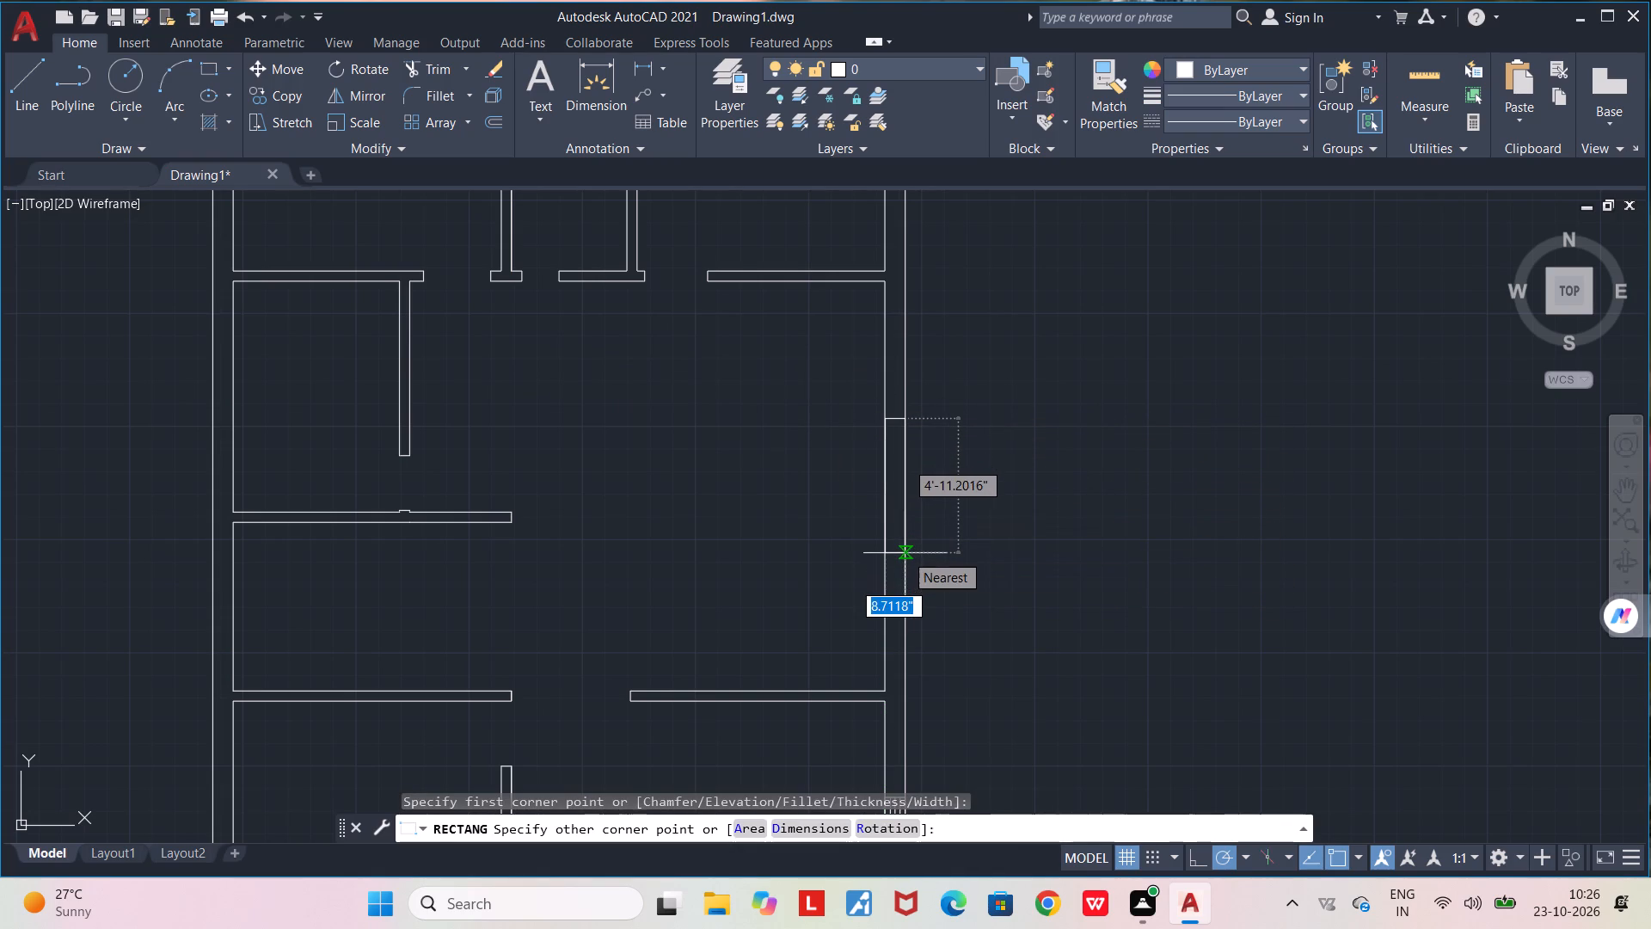
{"action": "left_click", "coordinate": [905, 553]}
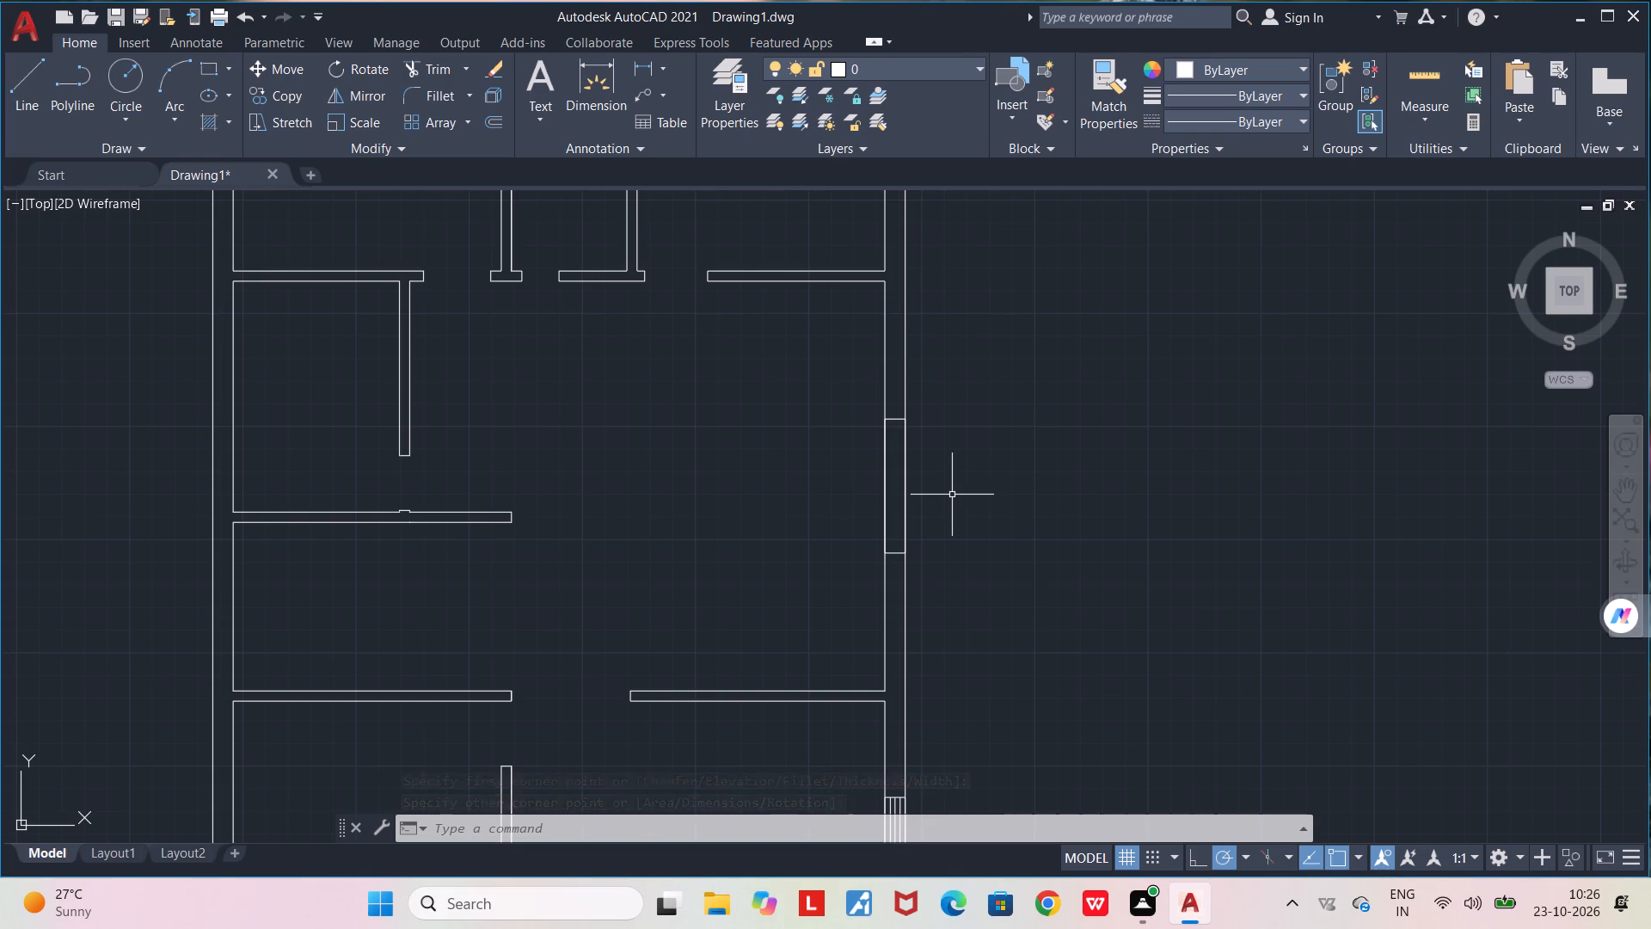
Draw a vertical centre line through the central room's east window rectangle, joining the midpoints of its short sides.
{"action": "key", "text": "l"}
{"action": "key", "text": "Return"}
{"action": "scroll", "coordinate": [940, 487], "scroll_direction": "up", "scroll_amount": 1}
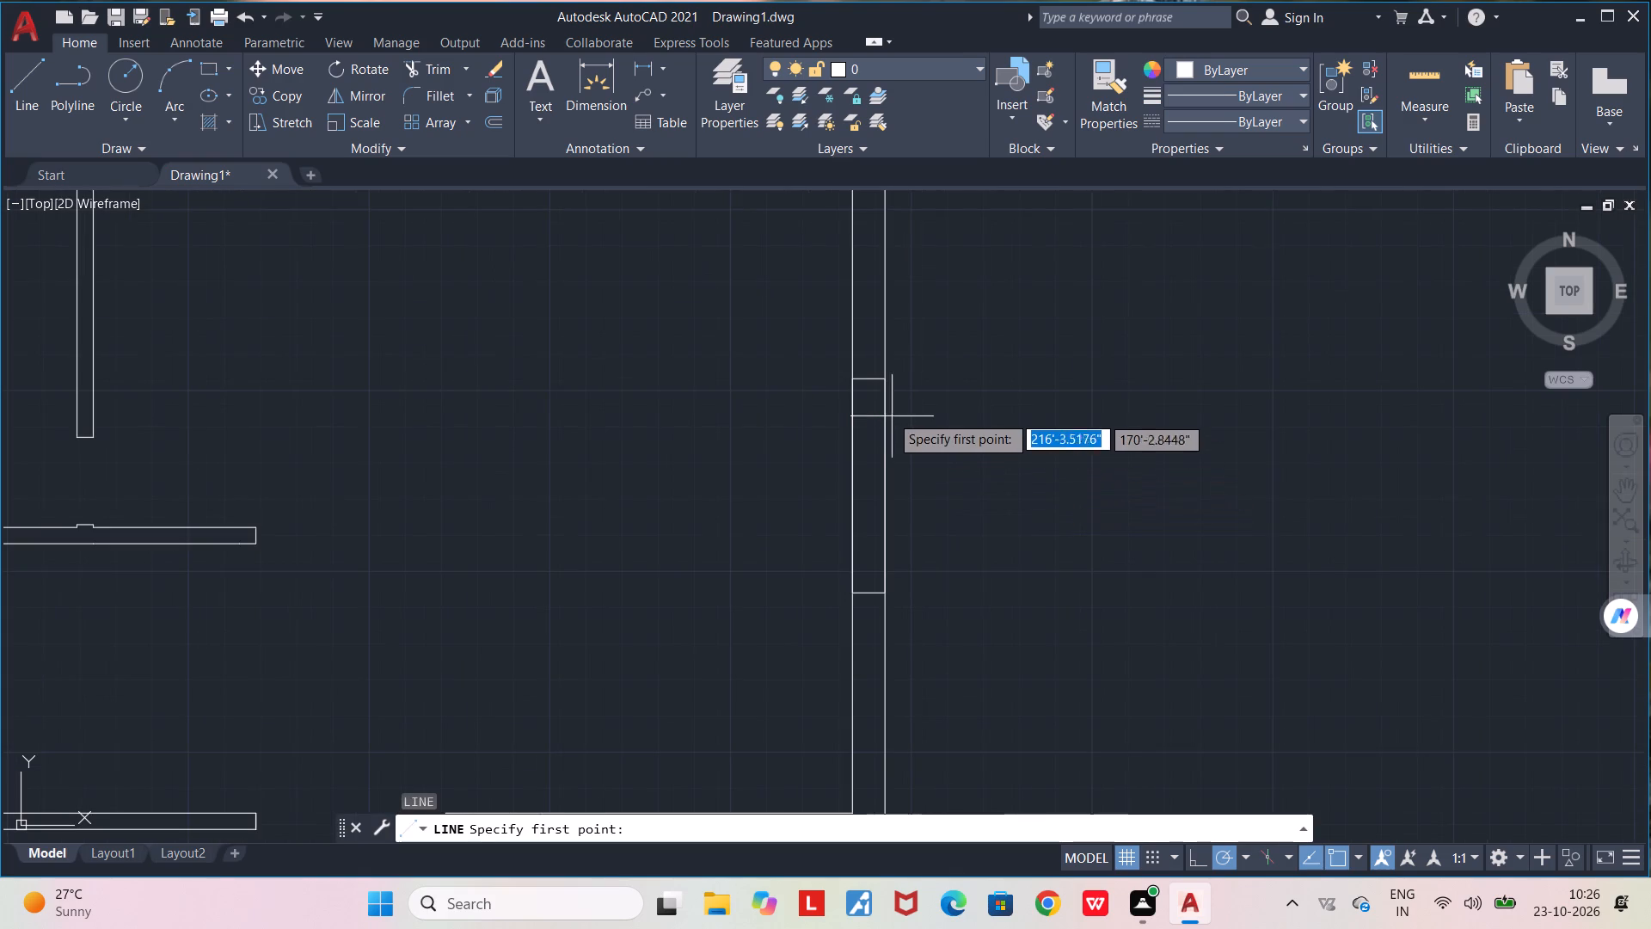
{"action": "left_click", "coordinate": [871, 385]}
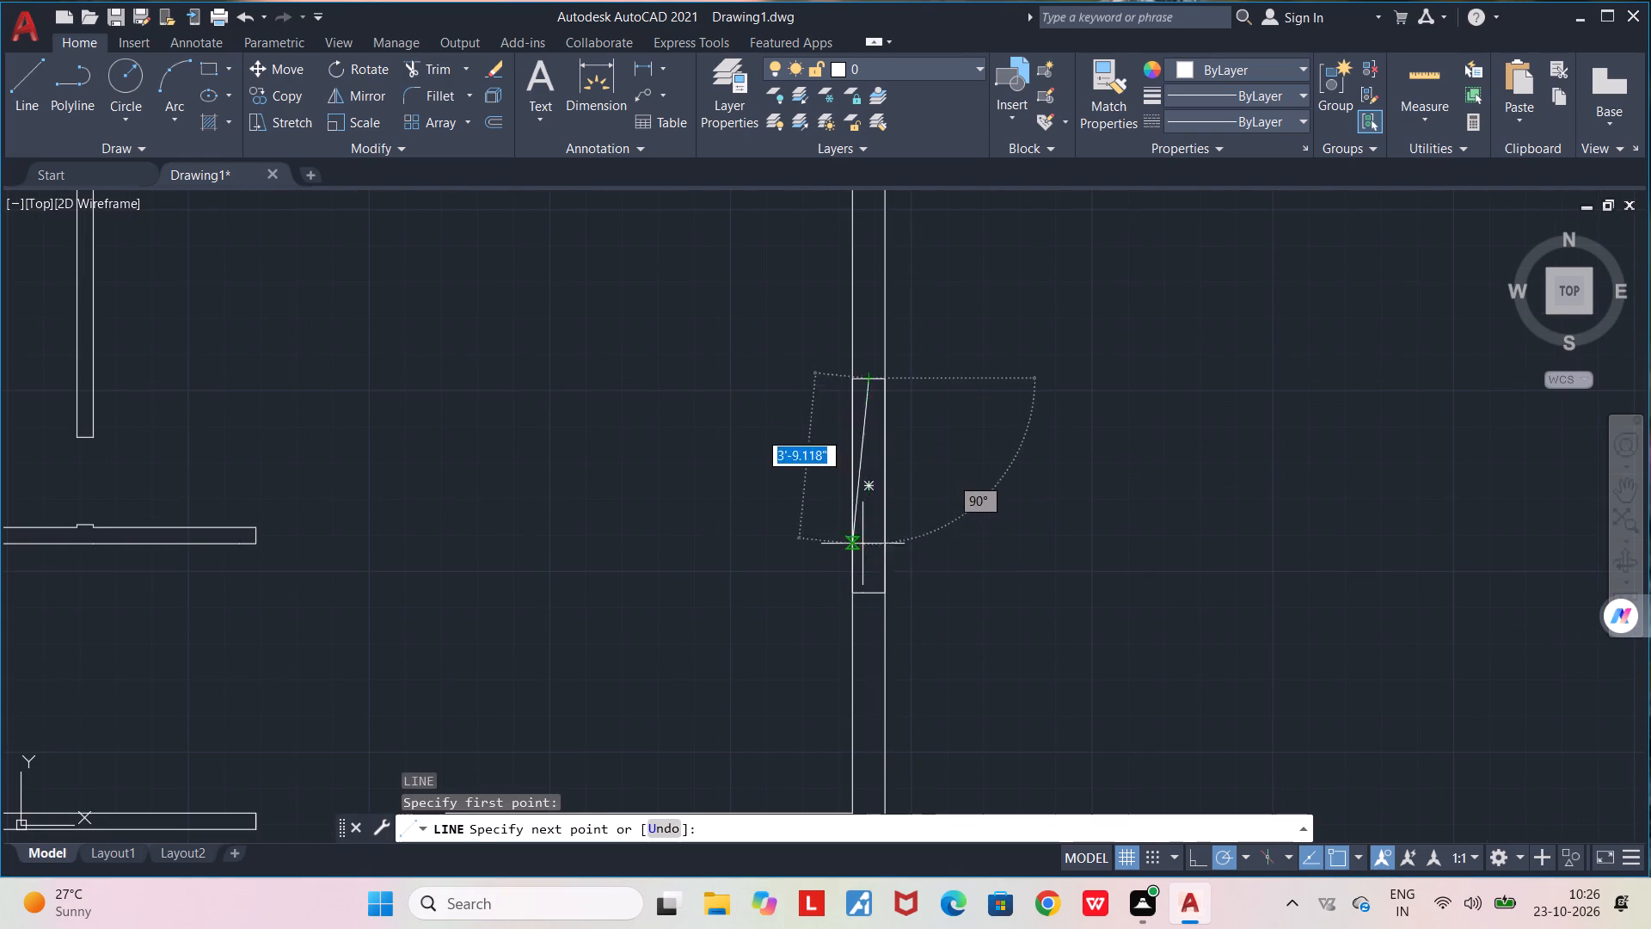
{"action": "left_click", "coordinate": [875, 593]}
{"action": "key", "text": "space"}
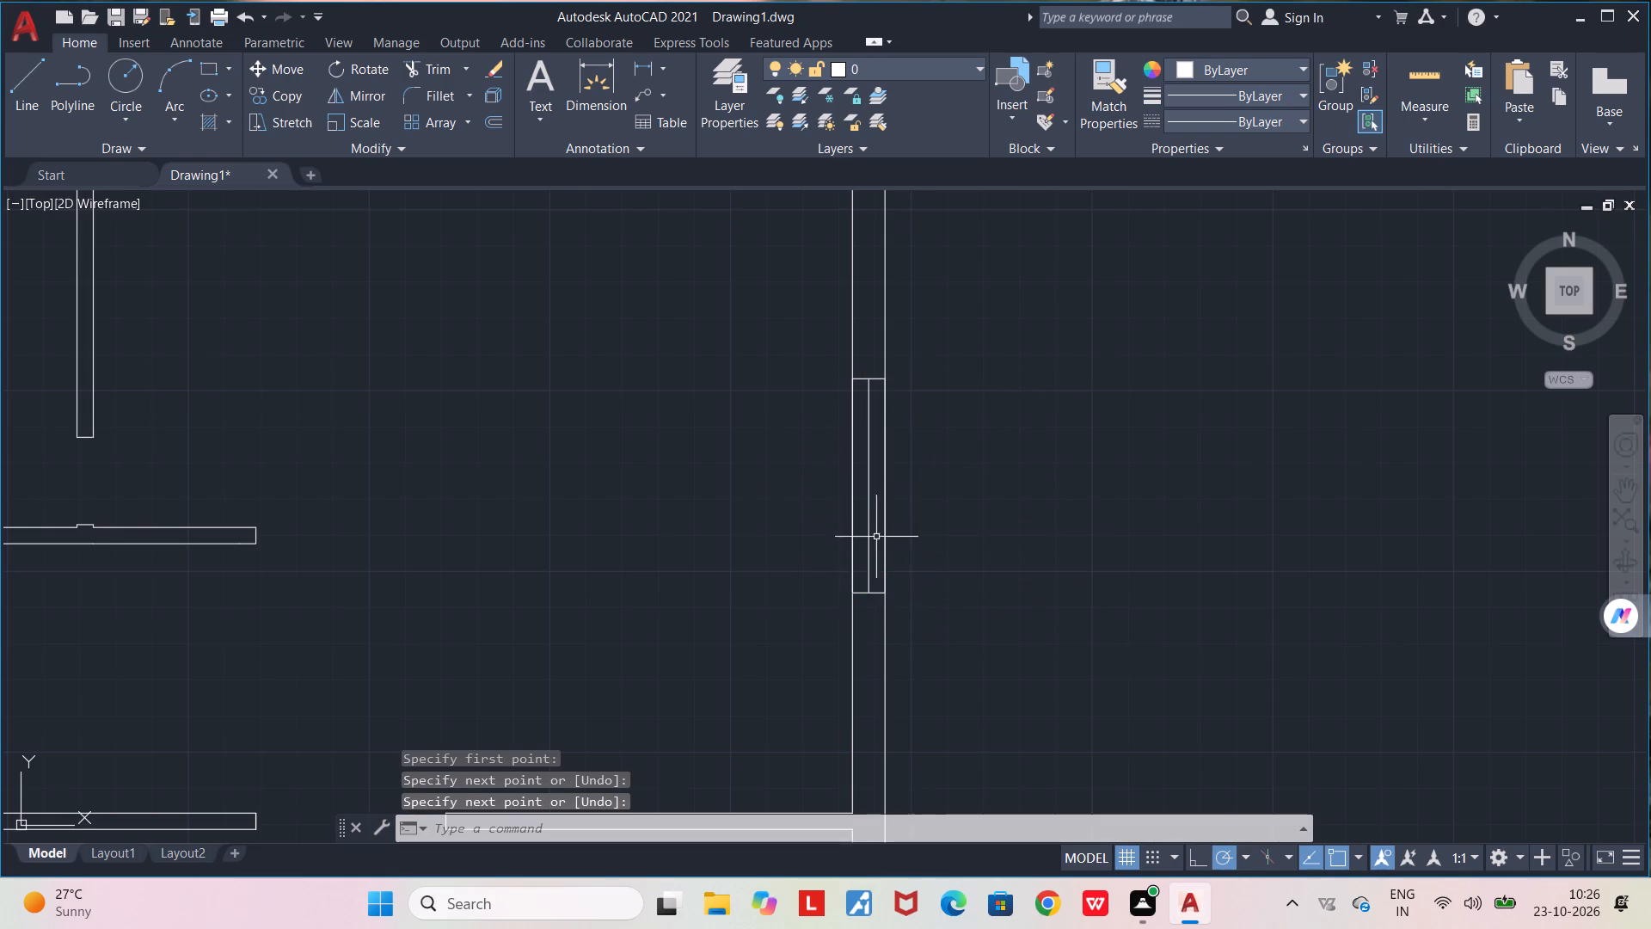
Draw two more vertical lines along the central room's east window, one midway on each side of its centre line.
{"action": "scroll", "coordinate": [876, 537], "scroll_direction": "up", "scroll_amount": 2}
{"action": "middle_click_drag", "start_coordinate": [876, 540], "coordinate": [876, 604]}
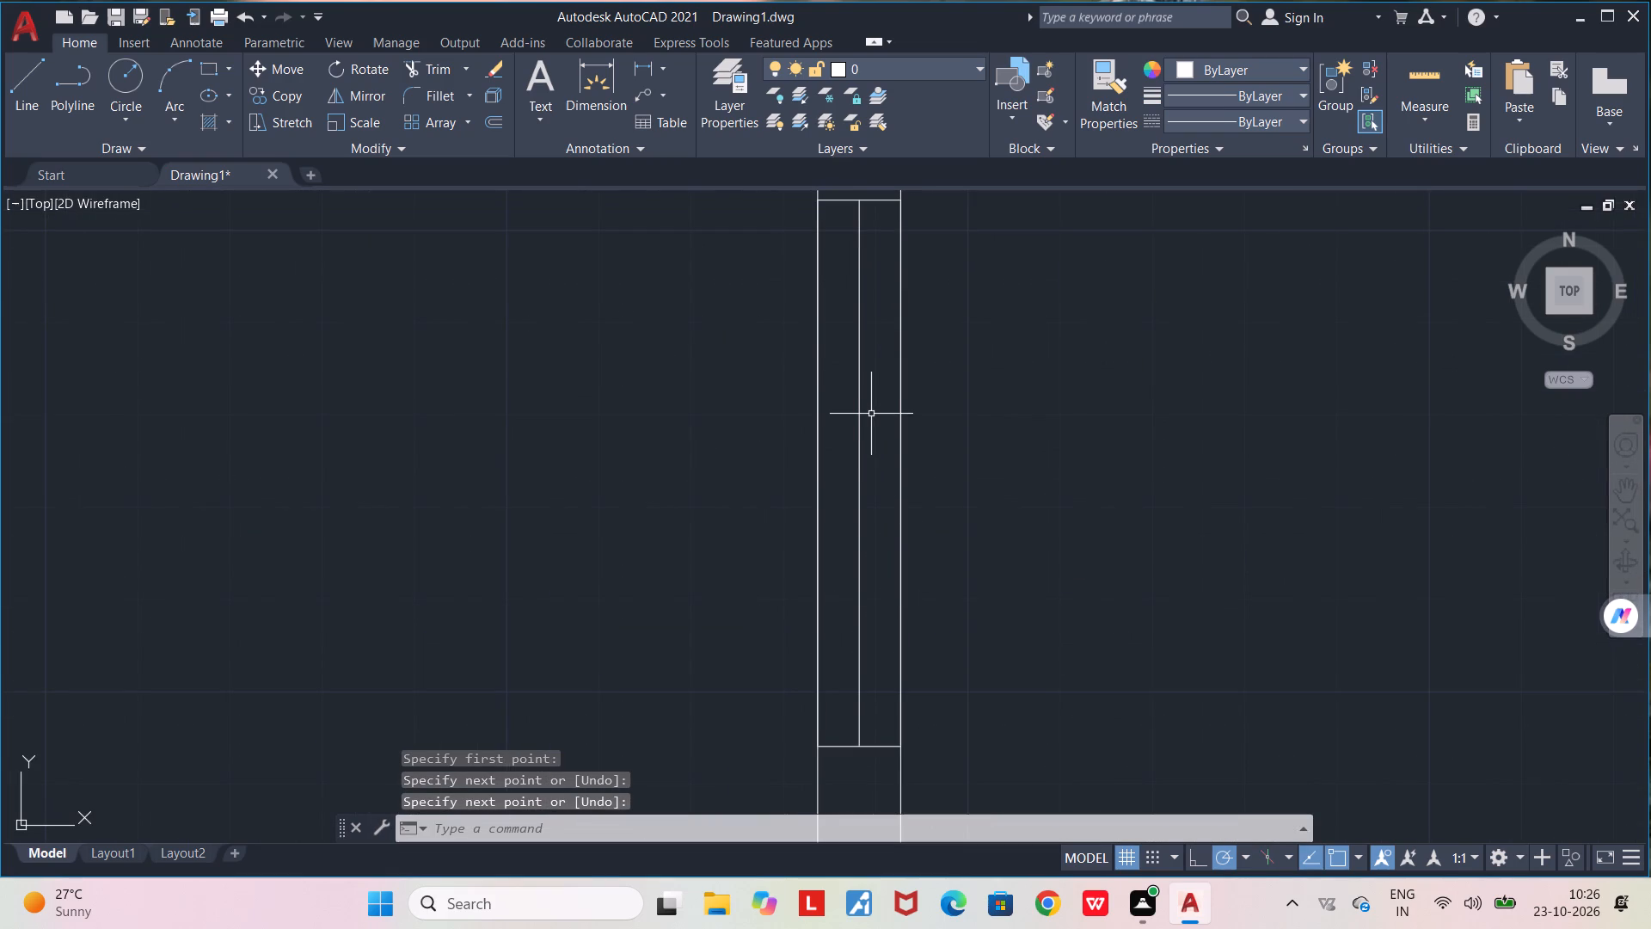
{"action": "key", "text": "l"}
{"action": "key", "text": "Return"}
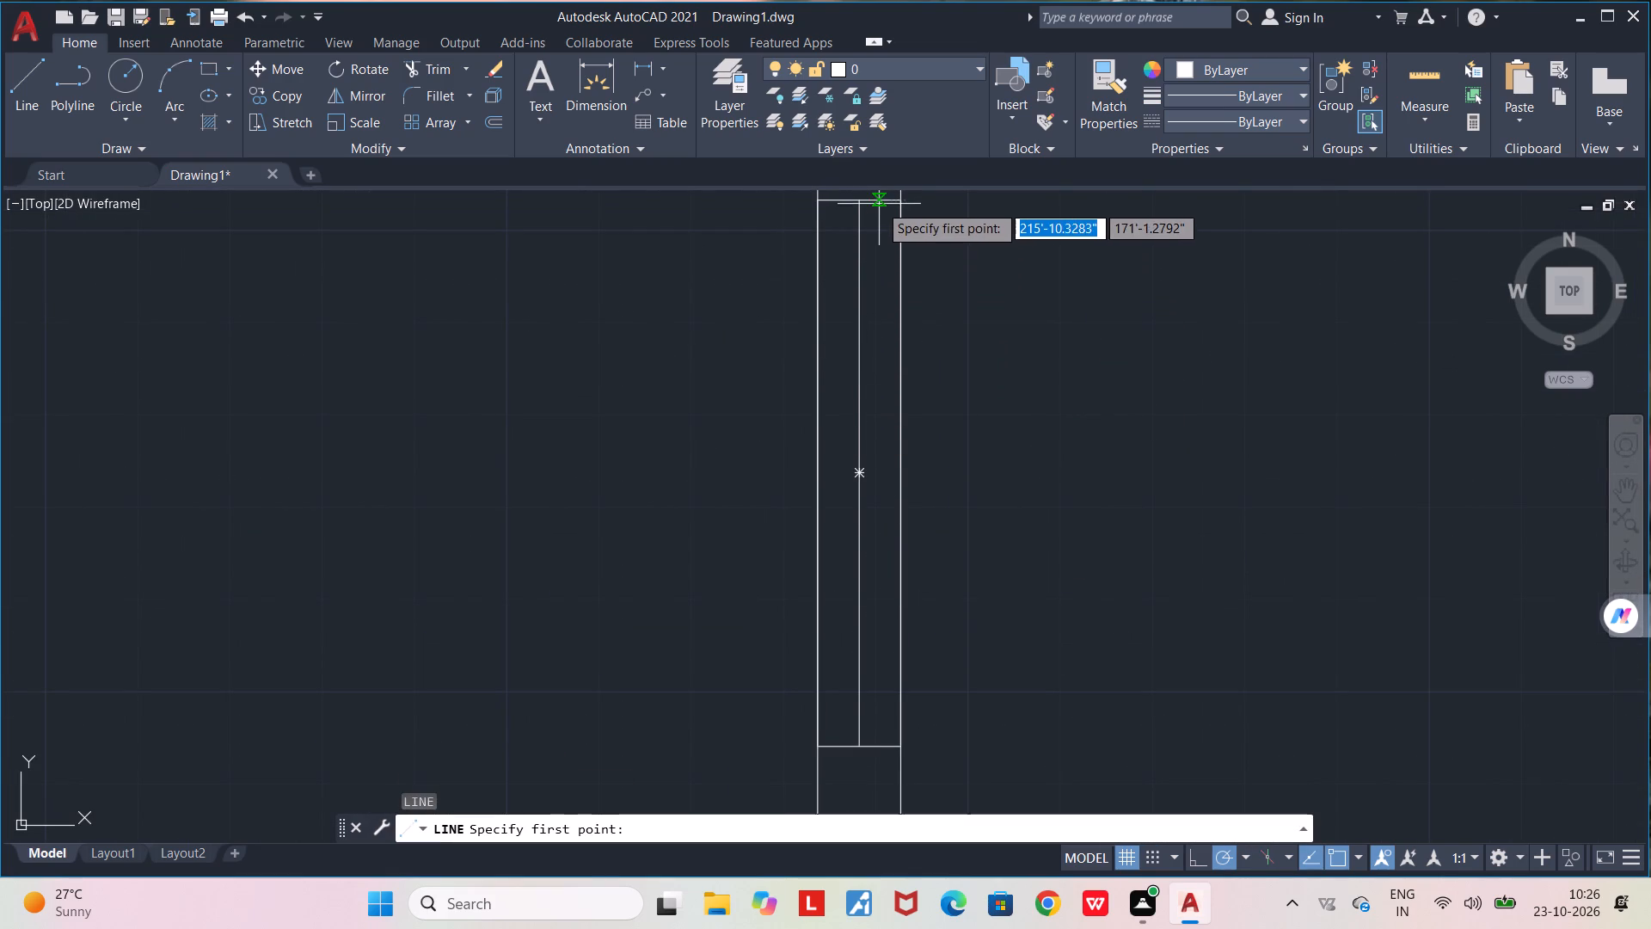
{"action": "left_click", "coordinate": [879, 204]}
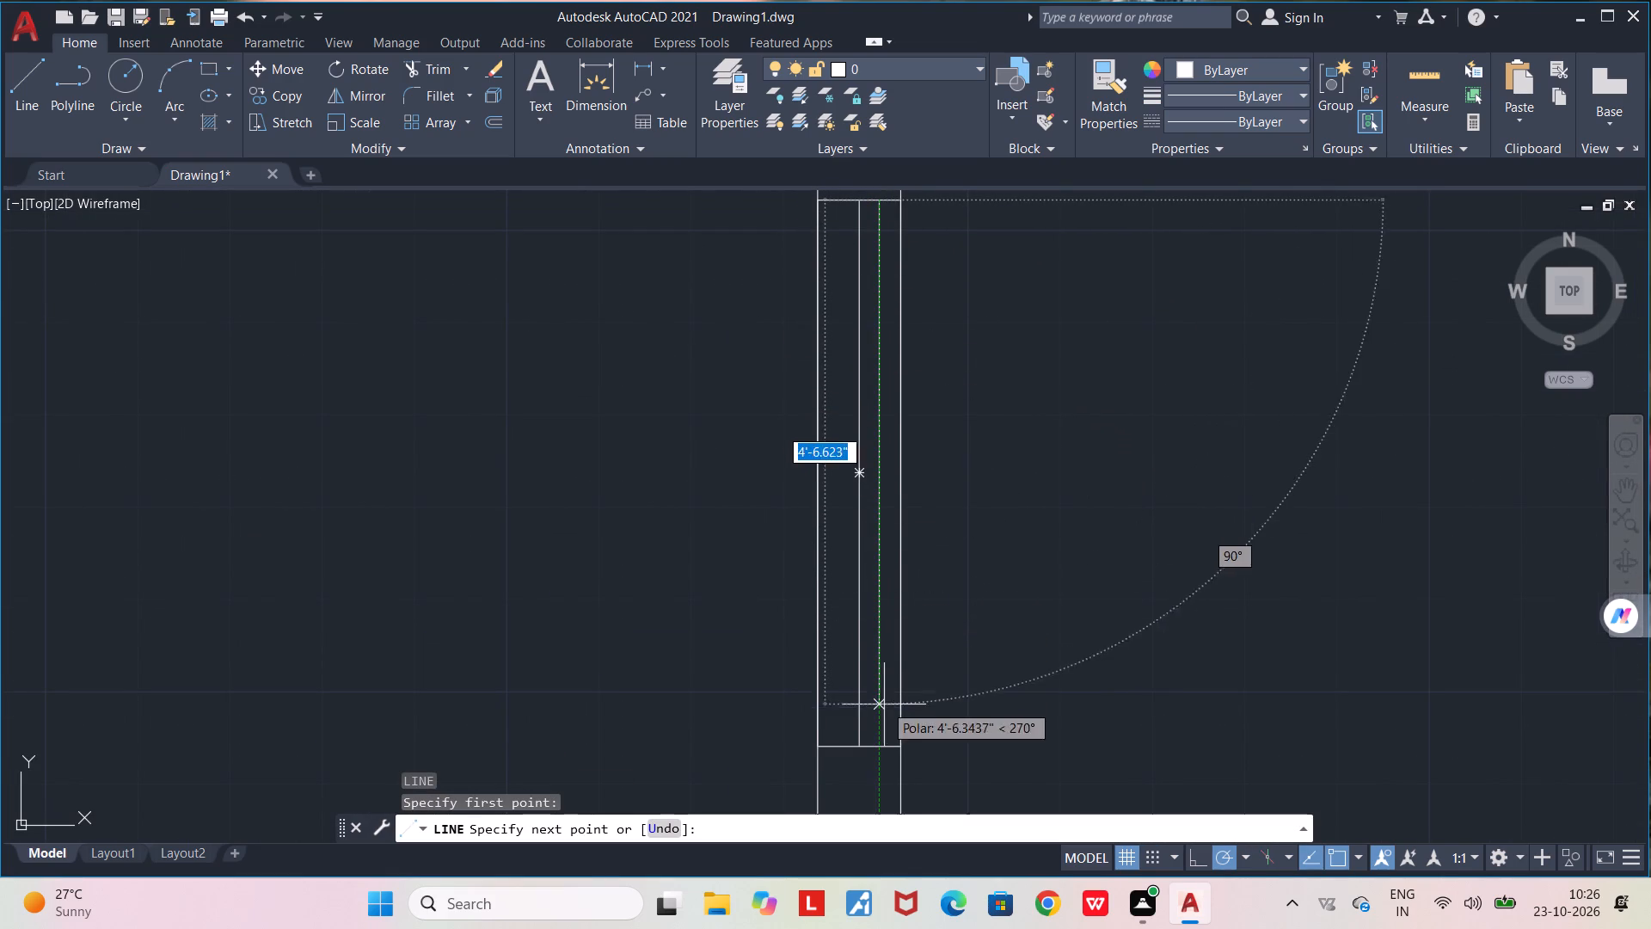
{"action": "left_click", "coordinate": [882, 749]}
{"action": "key", "text": "space"}
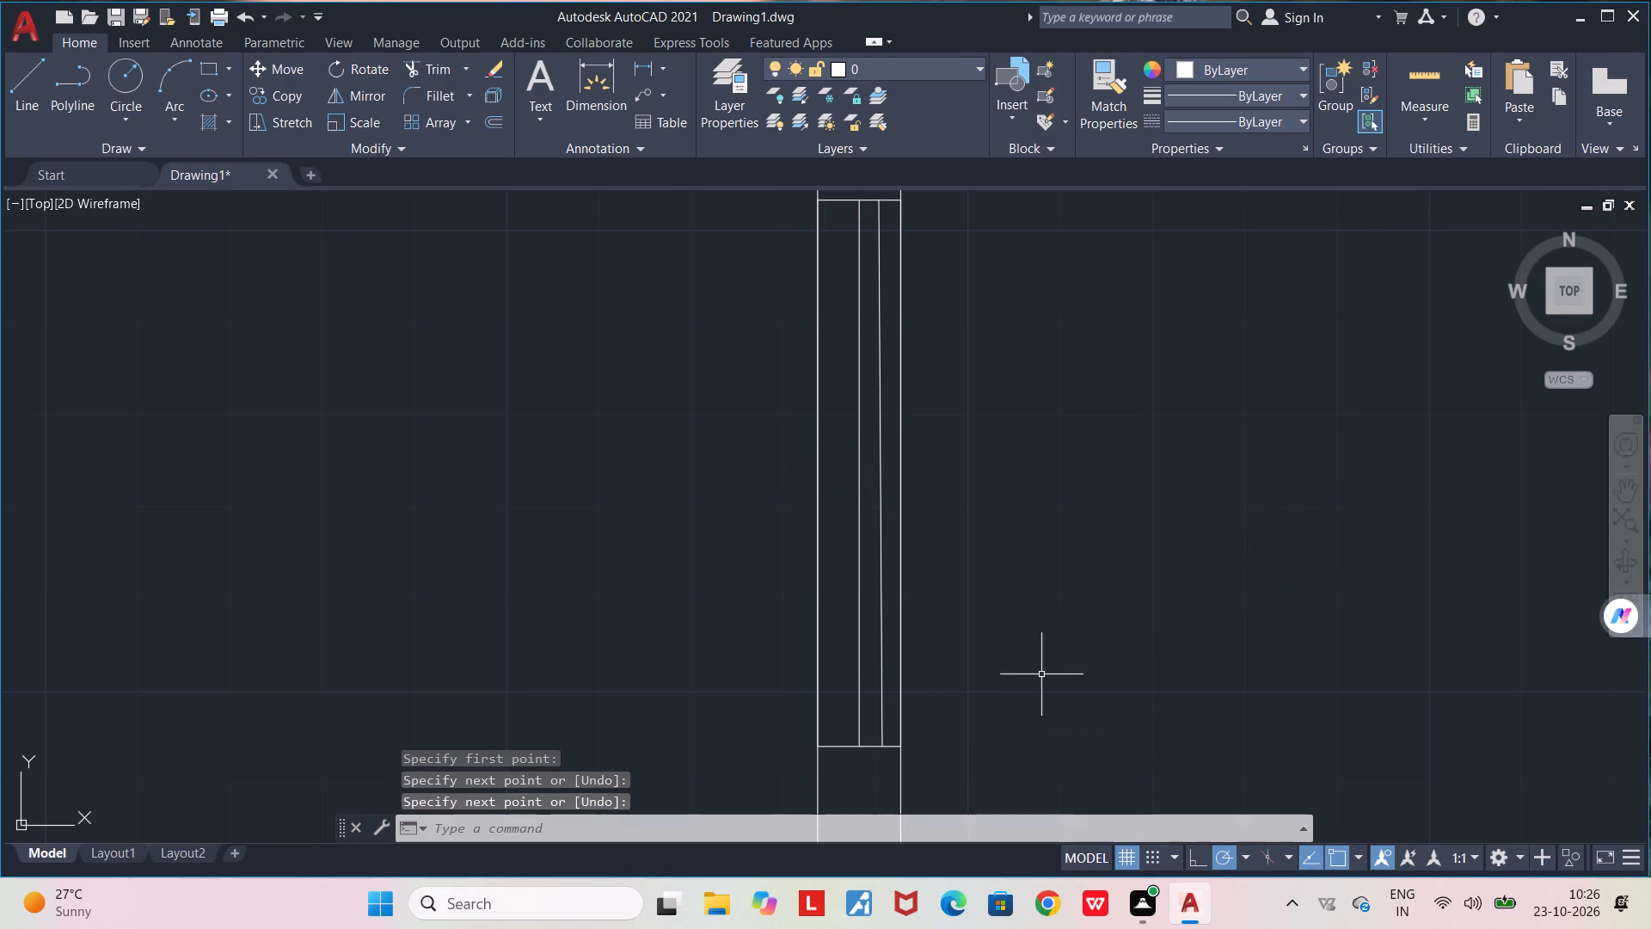
{"action": "key", "text": "l"}
{"action": "key", "text": "Return"}
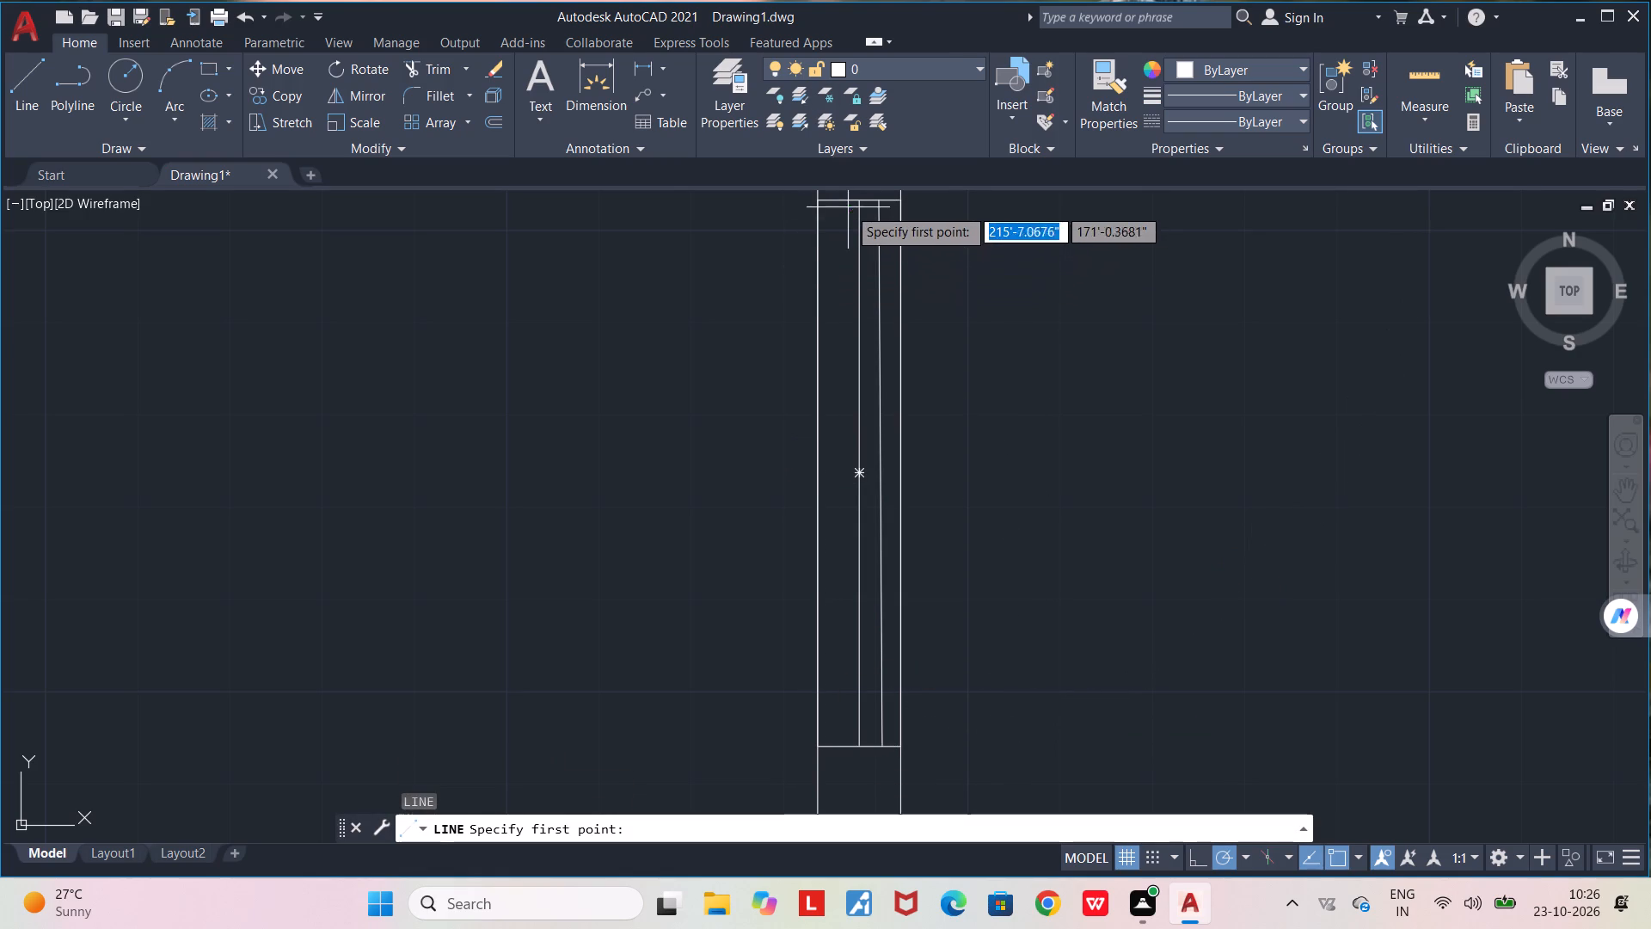
{"action": "left_click", "coordinate": [840, 201]}
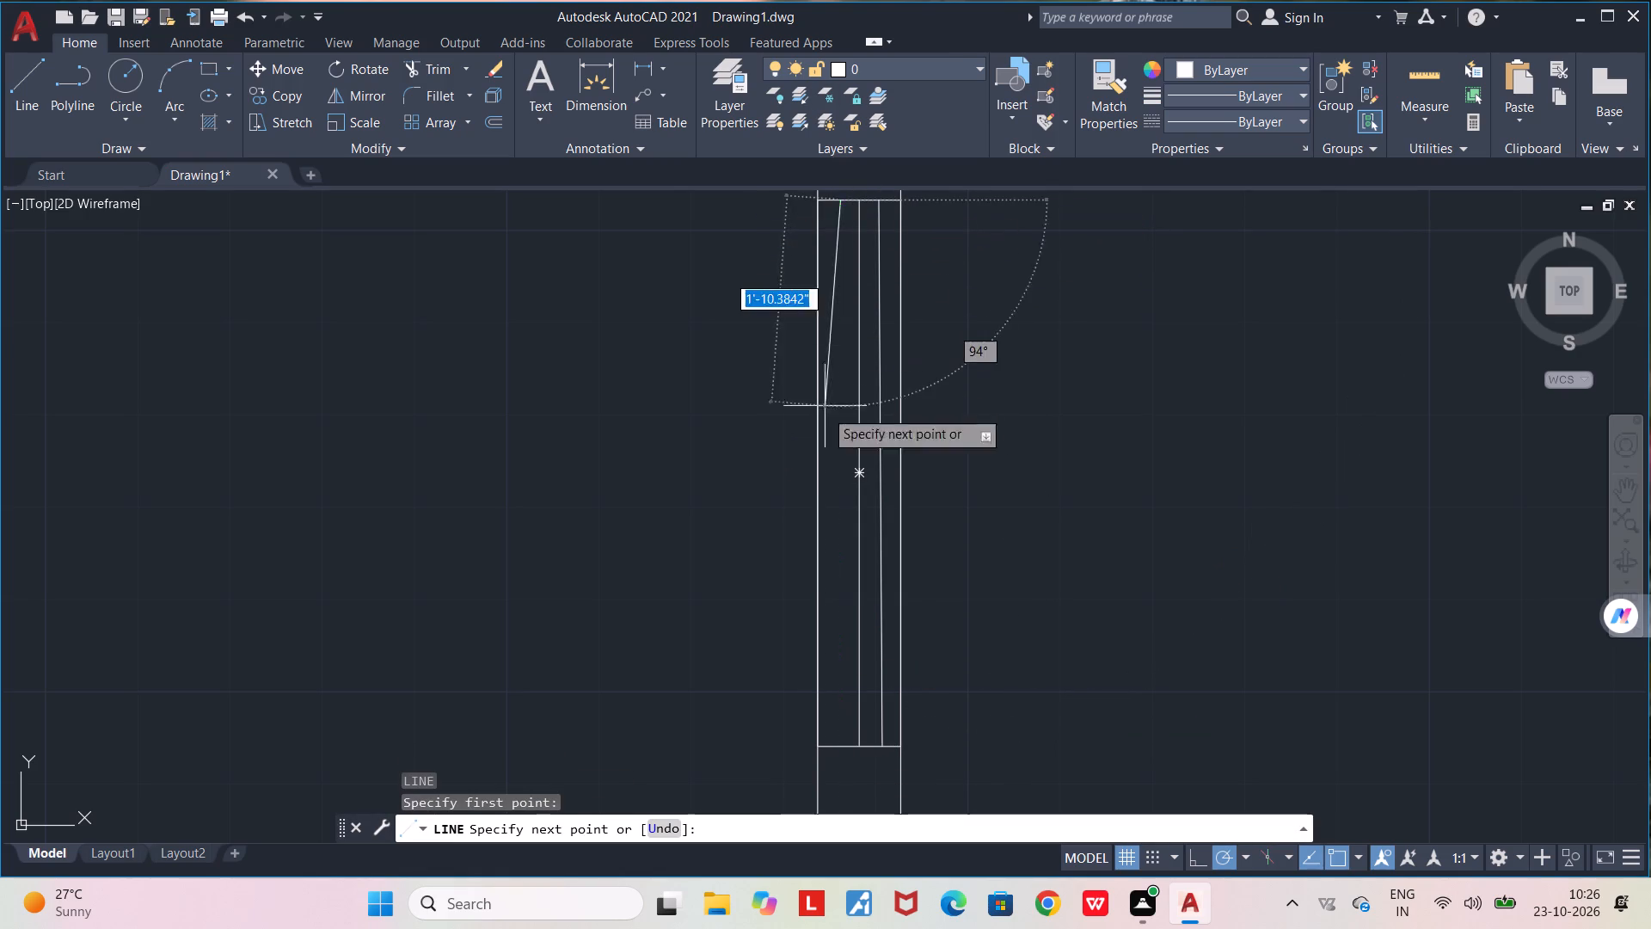
{"action": "left_click", "coordinate": [840, 747]}
{"action": "key", "text": "space"}
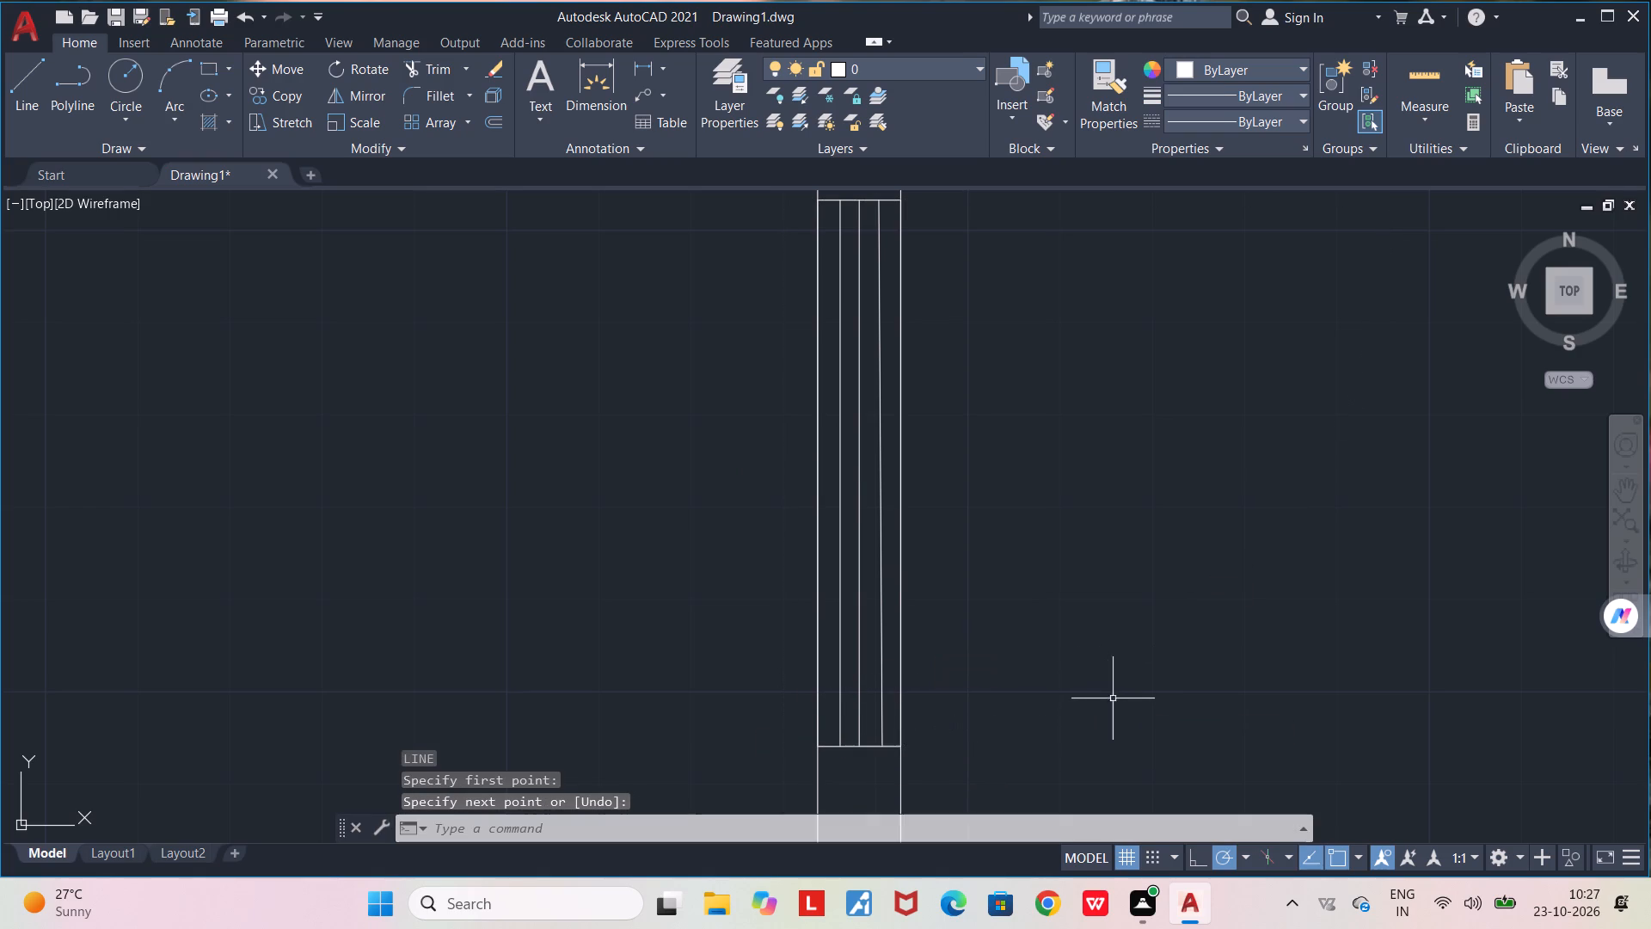
{"action": "scroll", "coordinate": [1089, 635], "scroll_direction": "down", "scroll_amount": 1}
{"action": "key", "text": "Escape"}
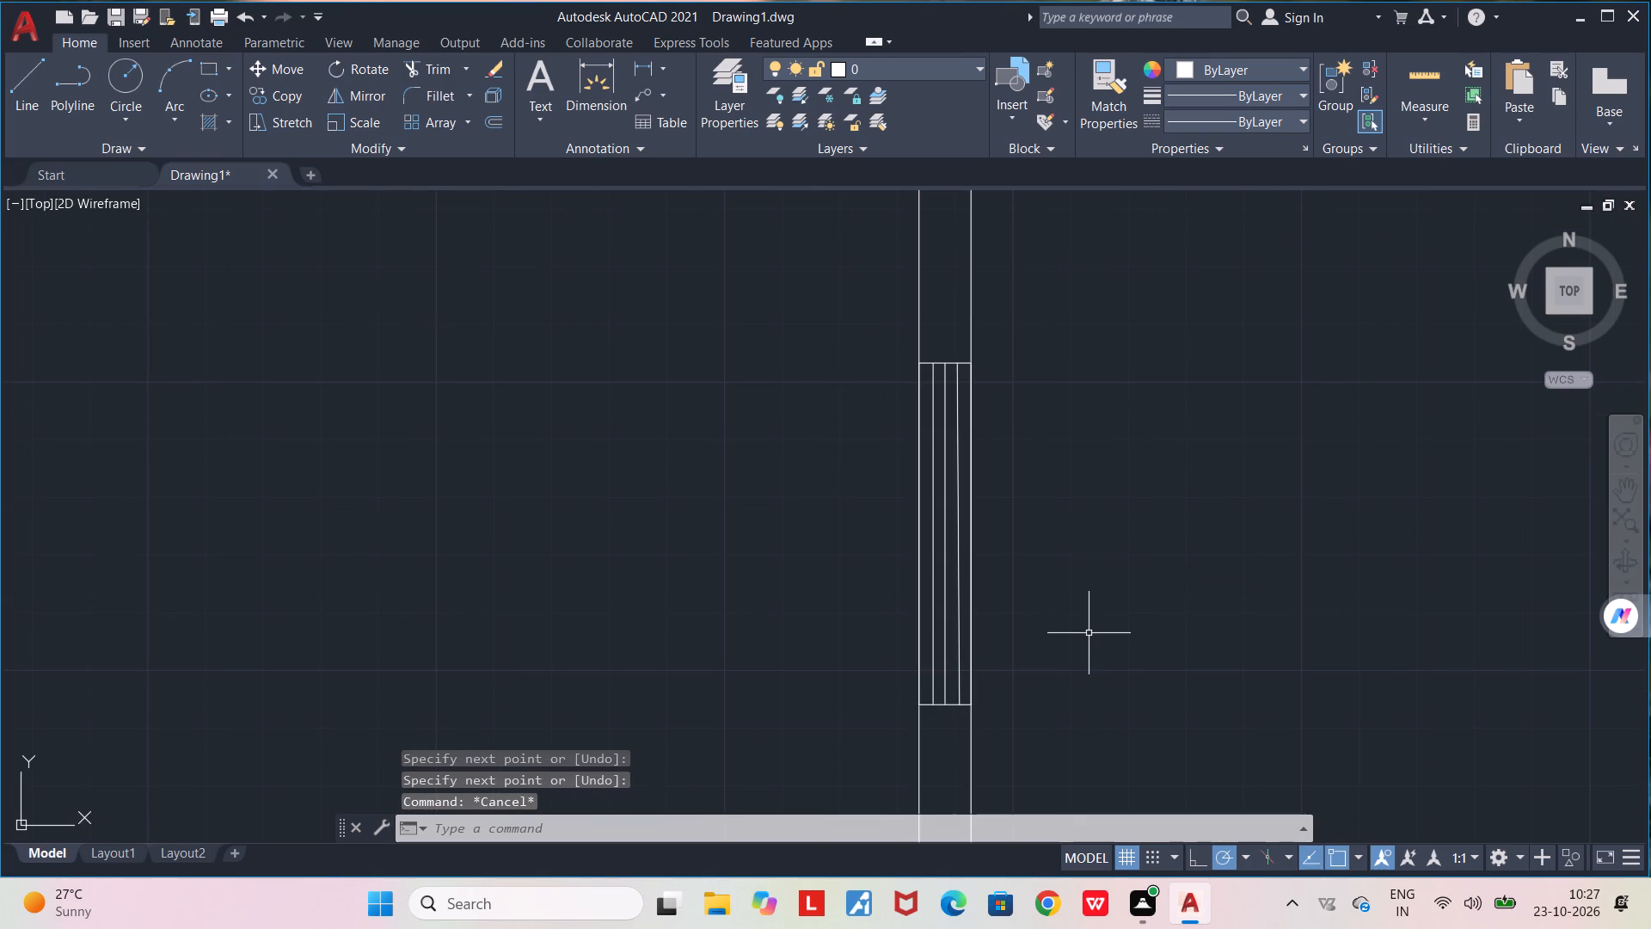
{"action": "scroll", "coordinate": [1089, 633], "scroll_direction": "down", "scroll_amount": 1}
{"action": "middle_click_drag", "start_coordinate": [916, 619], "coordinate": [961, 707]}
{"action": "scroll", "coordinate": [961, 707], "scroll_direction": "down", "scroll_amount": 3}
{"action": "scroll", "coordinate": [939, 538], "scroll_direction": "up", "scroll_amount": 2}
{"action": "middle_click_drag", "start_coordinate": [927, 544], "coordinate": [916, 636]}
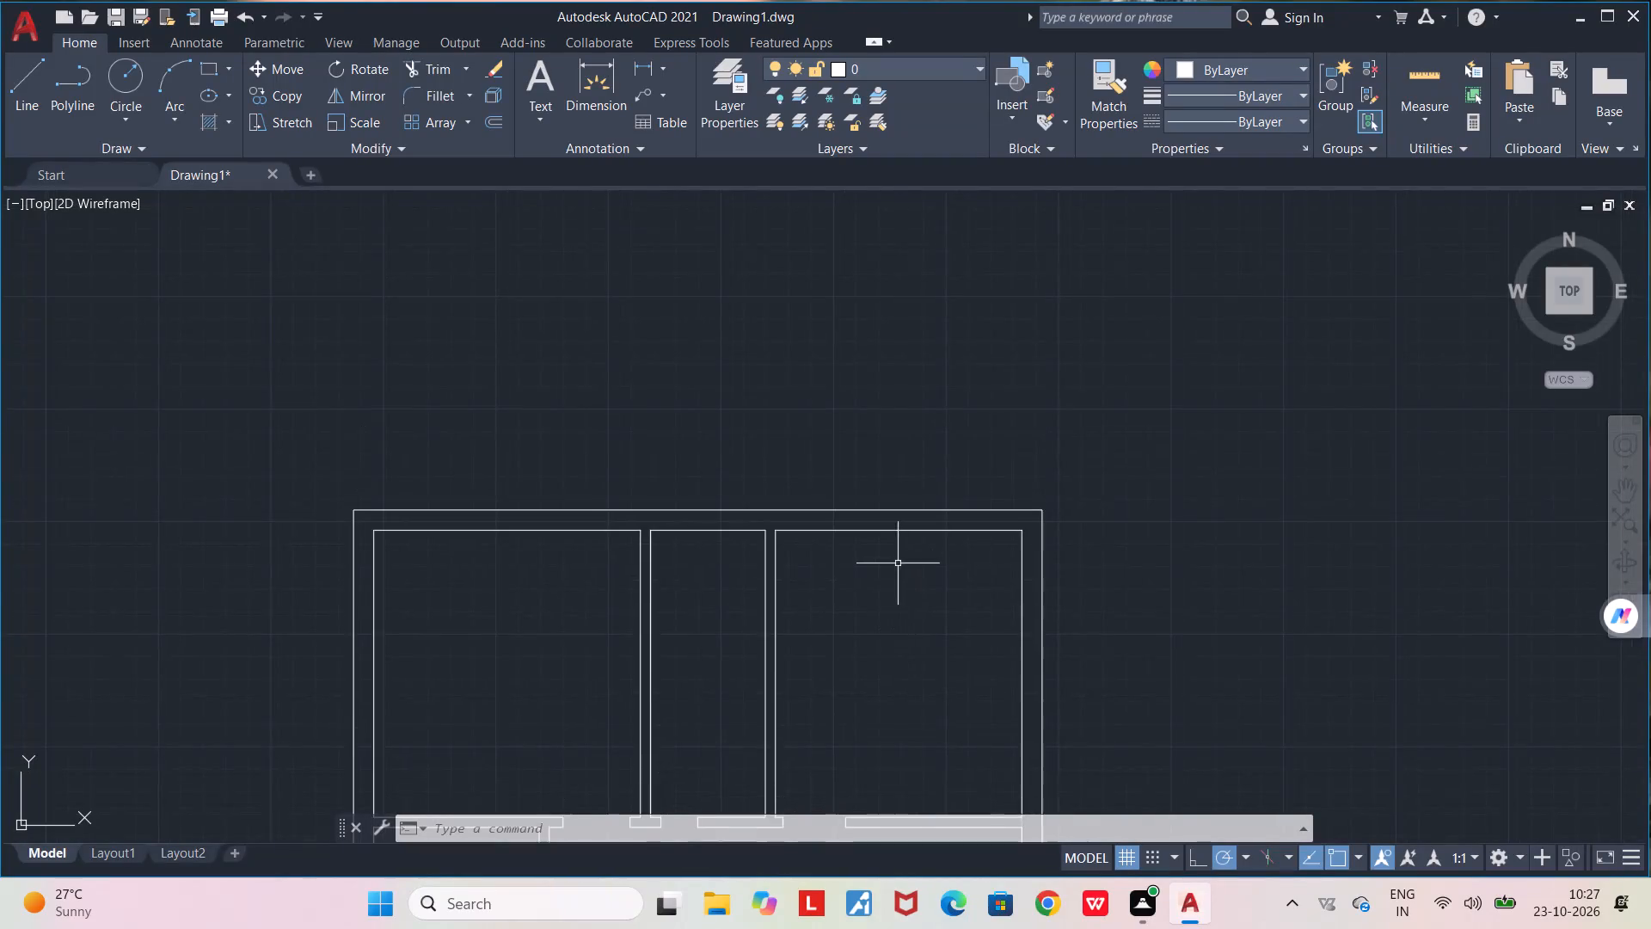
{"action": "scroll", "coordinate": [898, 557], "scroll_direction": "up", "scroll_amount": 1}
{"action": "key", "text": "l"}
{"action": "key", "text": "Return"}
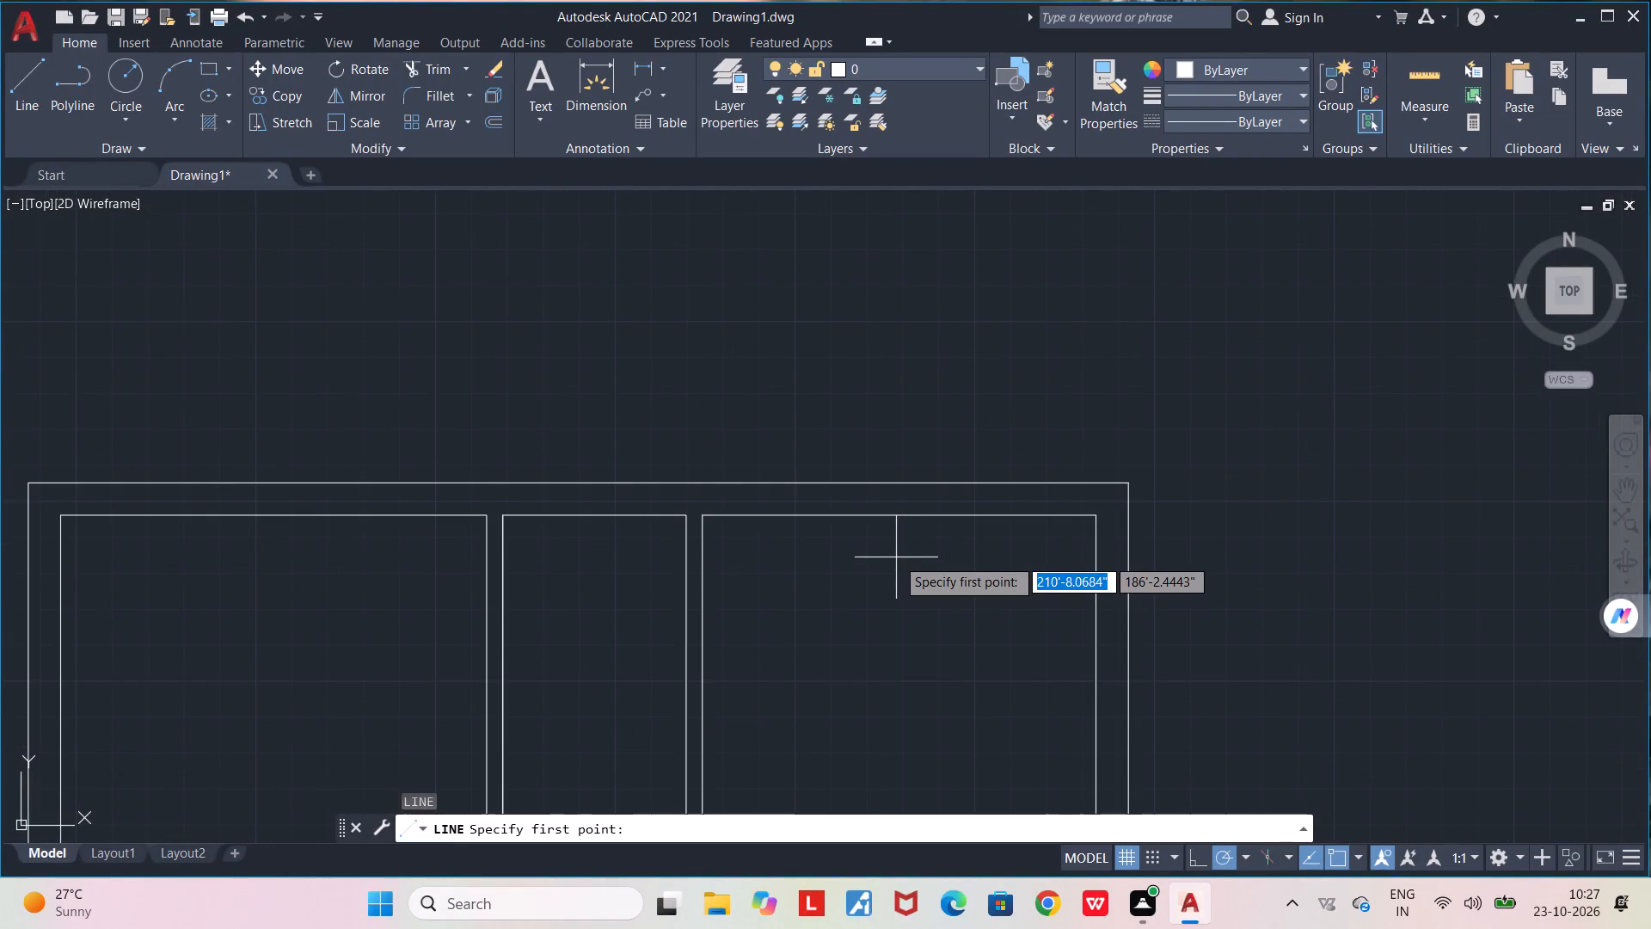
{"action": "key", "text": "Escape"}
Draw a window rectangle about 4'-2.5" by 9" within the north exterior wall of the northeast room.
{"action": "left_click", "coordinate": [205, 60]}
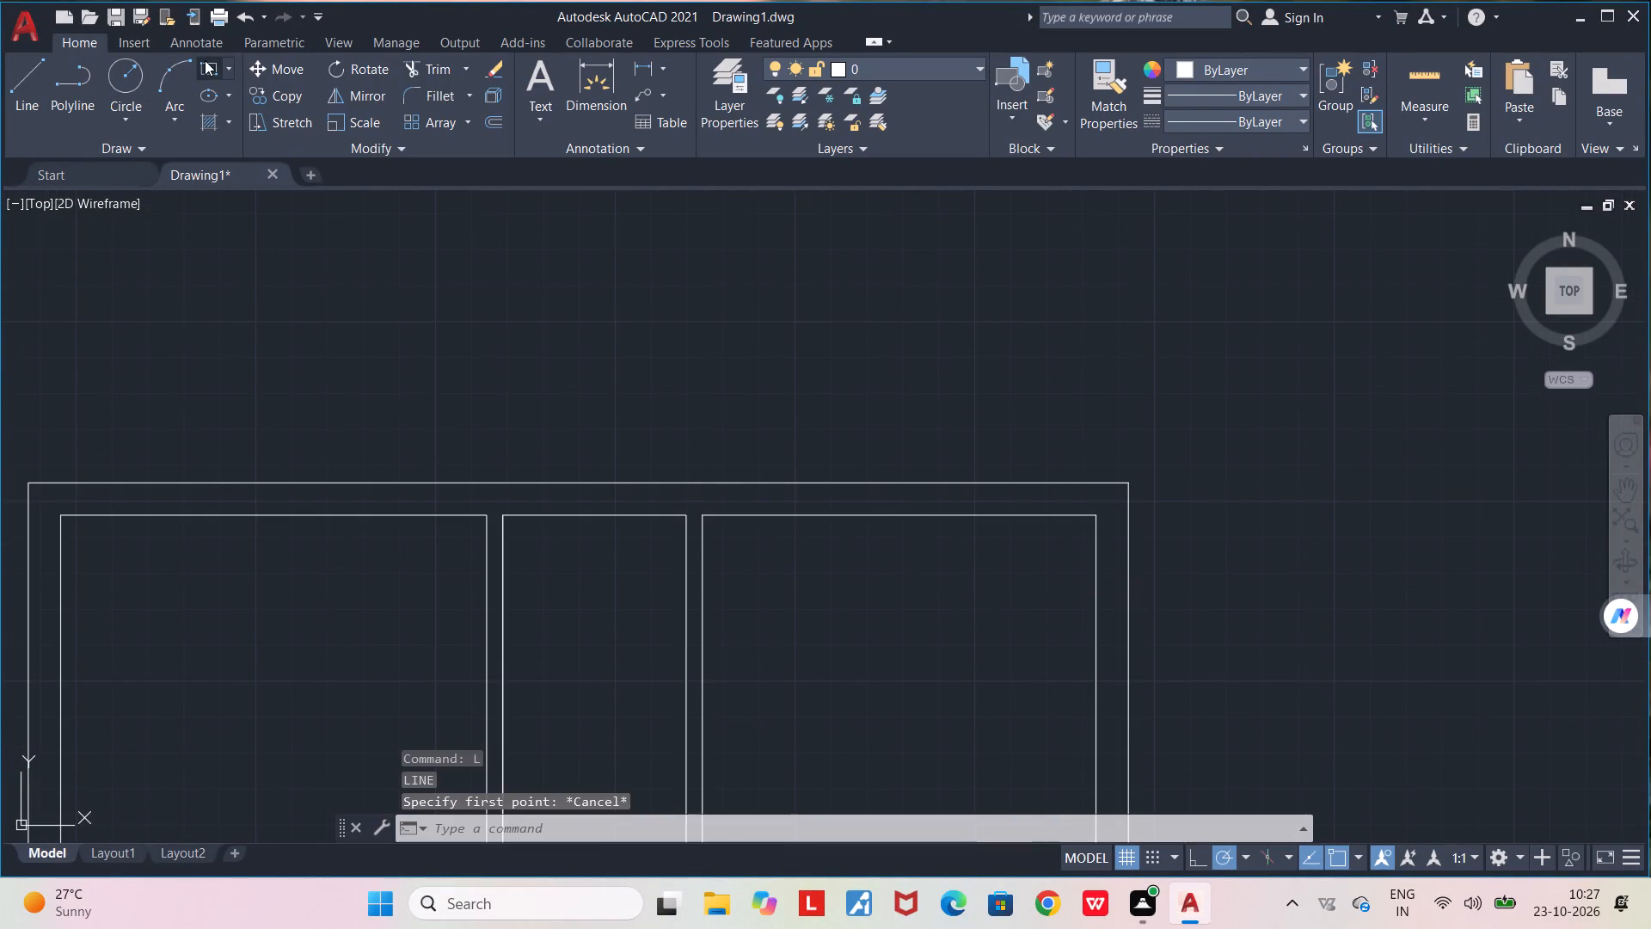
{"action": "scroll", "coordinate": [873, 530], "scroll_direction": "up", "scroll_amount": 1}
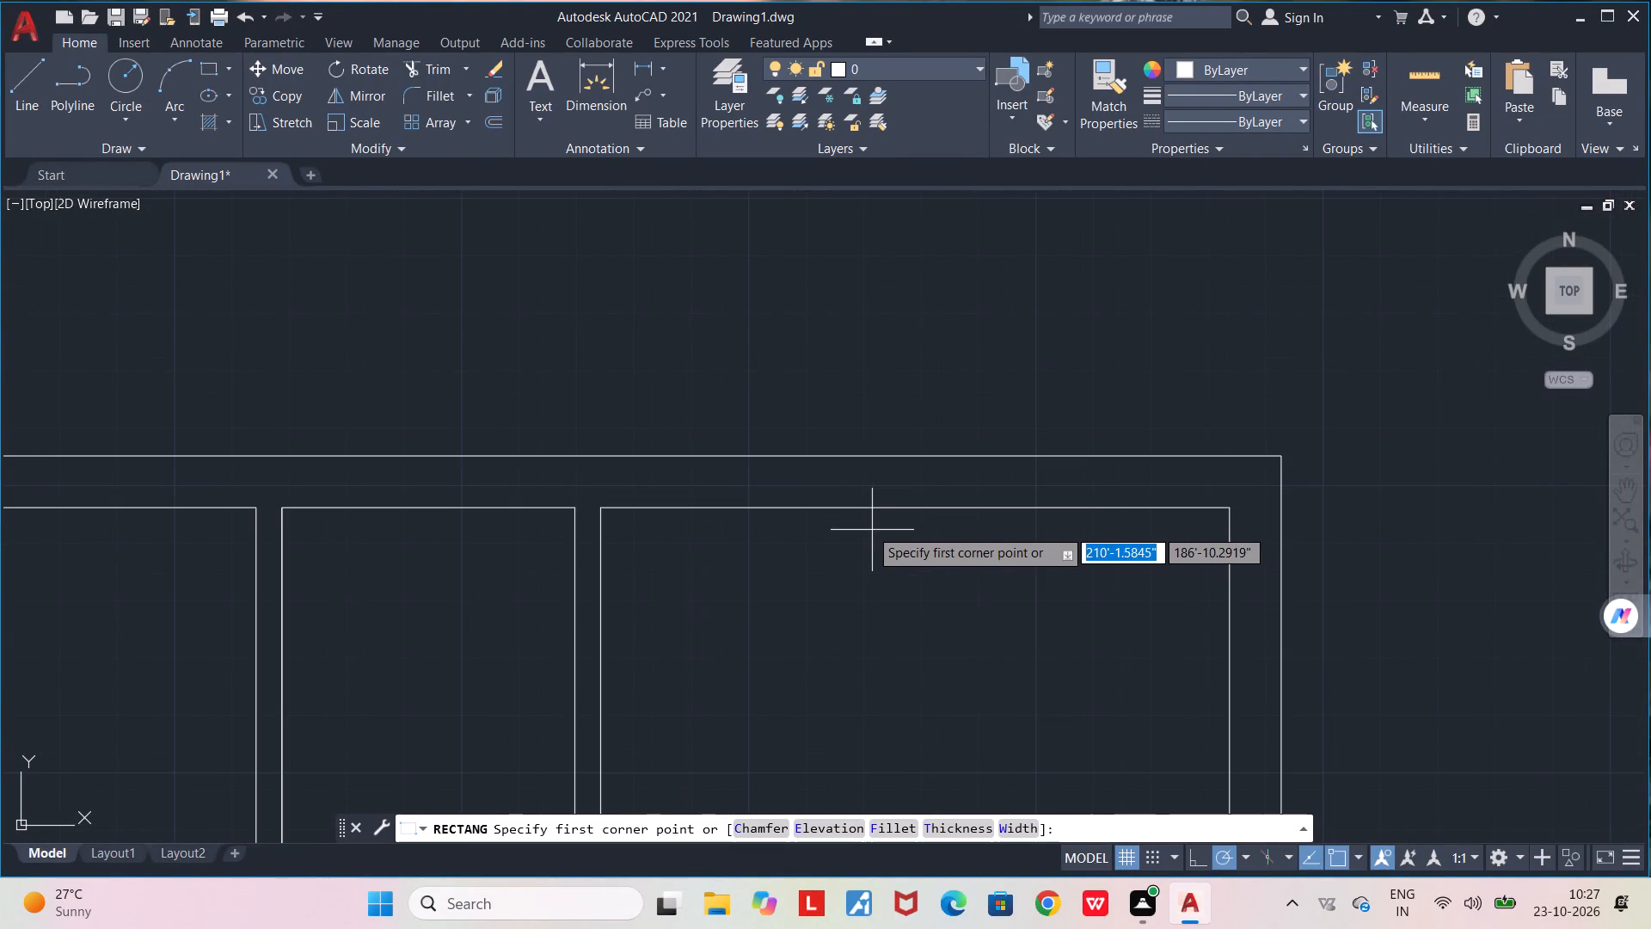
{"action": "left_click", "coordinate": [774, 460]}
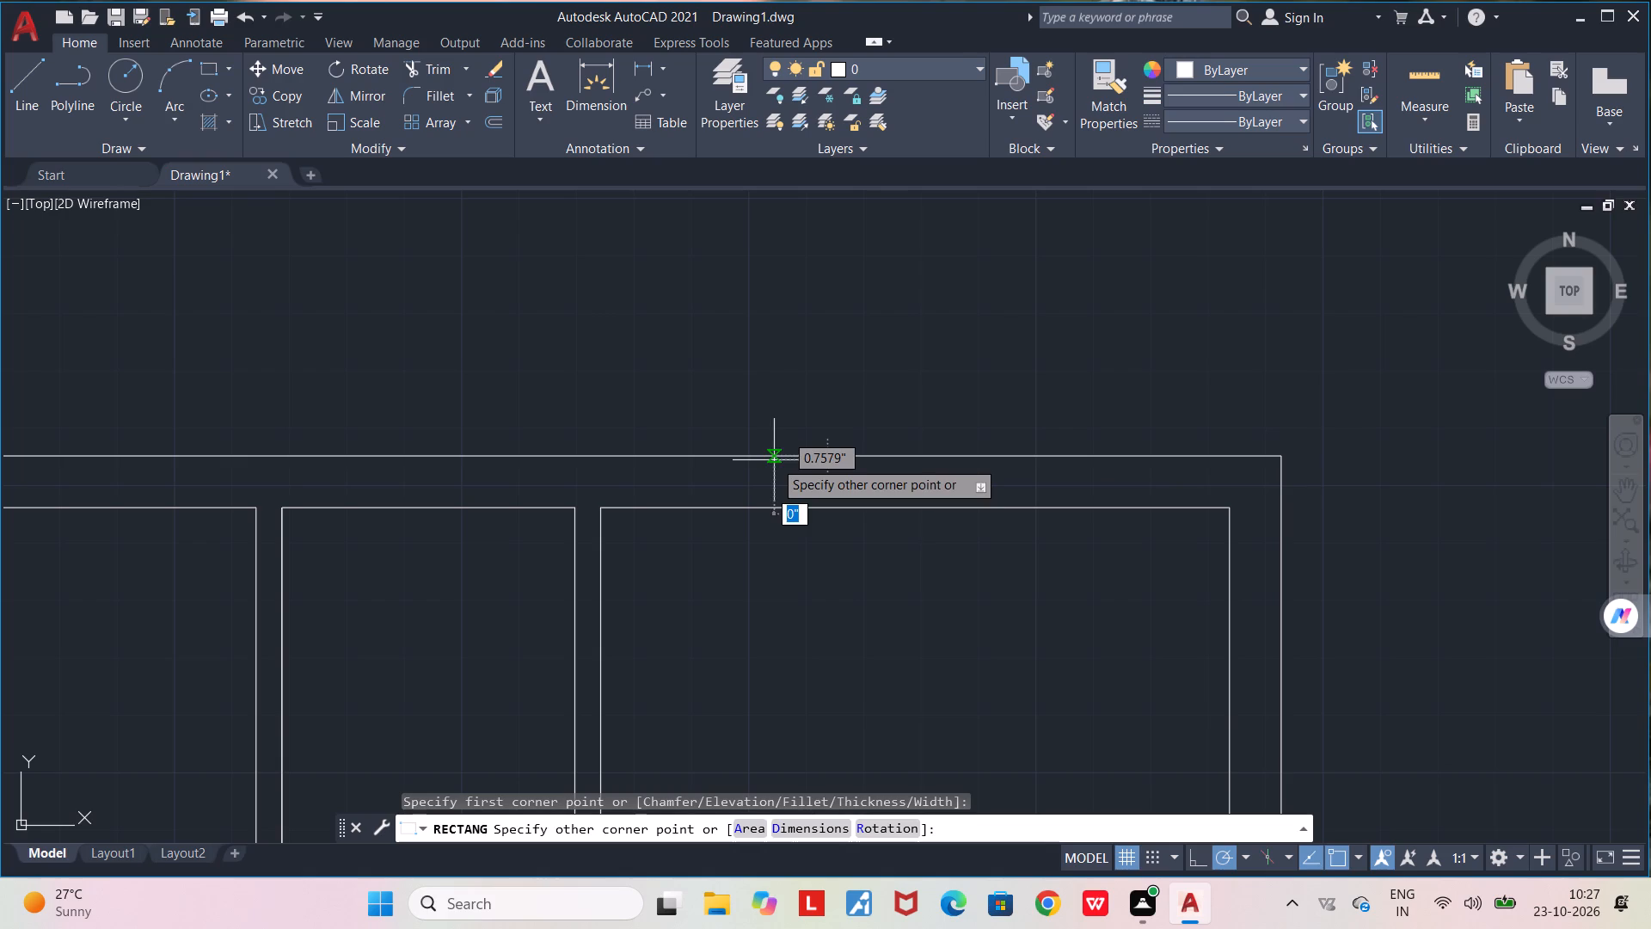
{"action": "left_click", "coordinate": [1064, 509]}
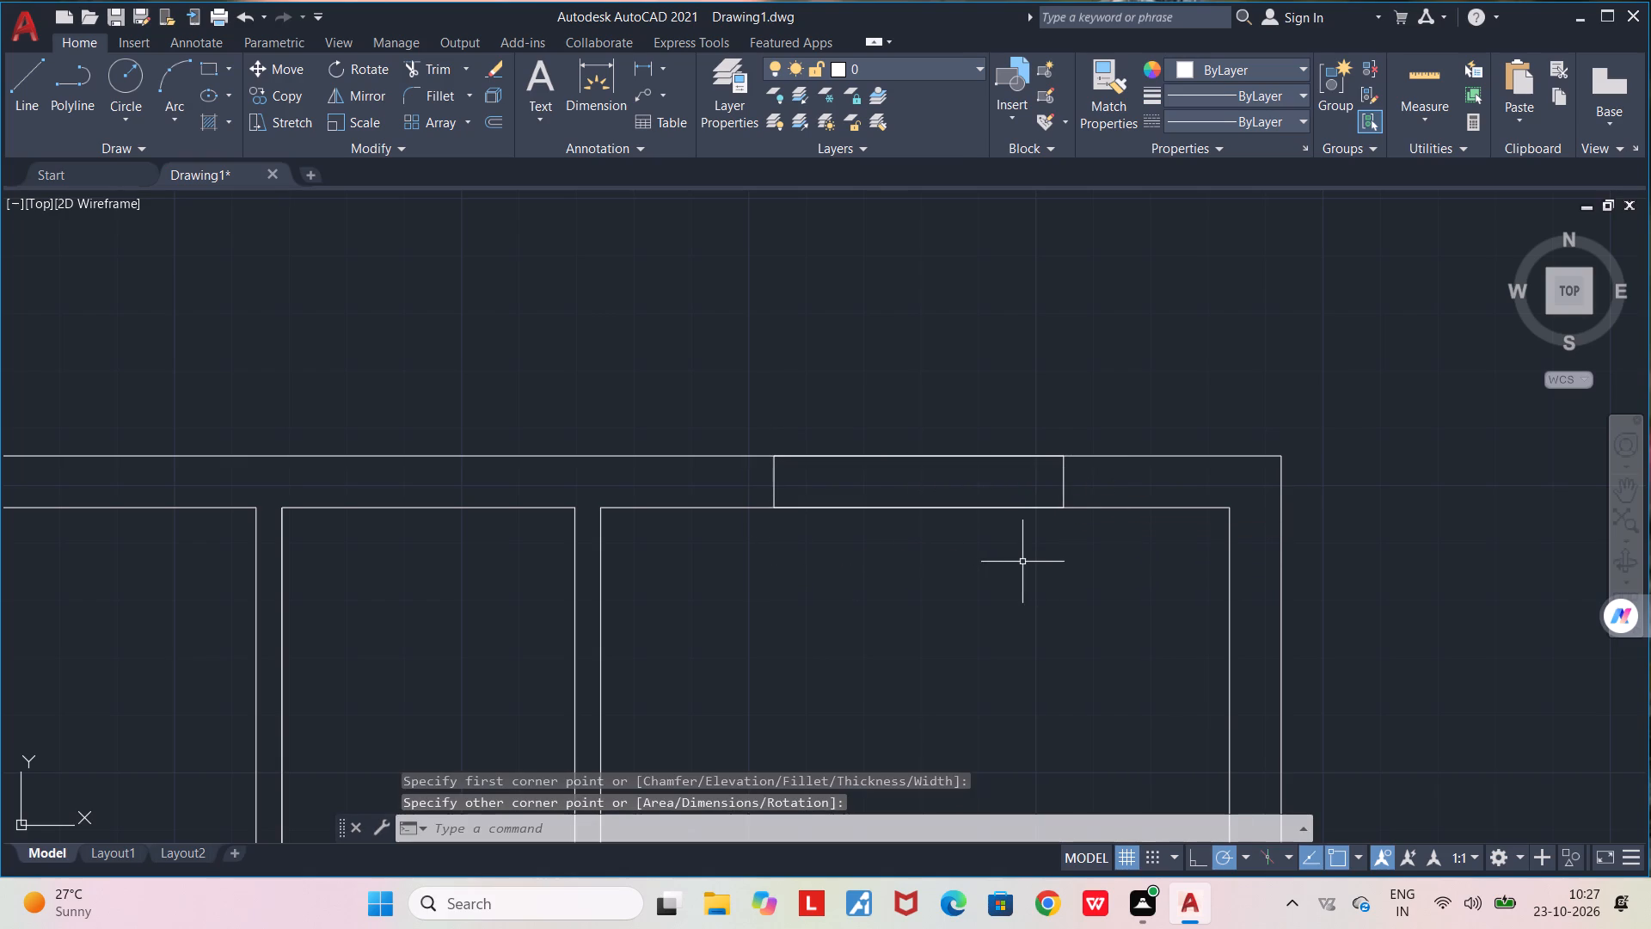
Draw a horizontal centre line through the northeast room's north window rectangle, joining the midpoints of its short sides.
{"action": "scroll", "coordinate": [963, 520], "scroll_direction": "up", "scroll_amount": 1}
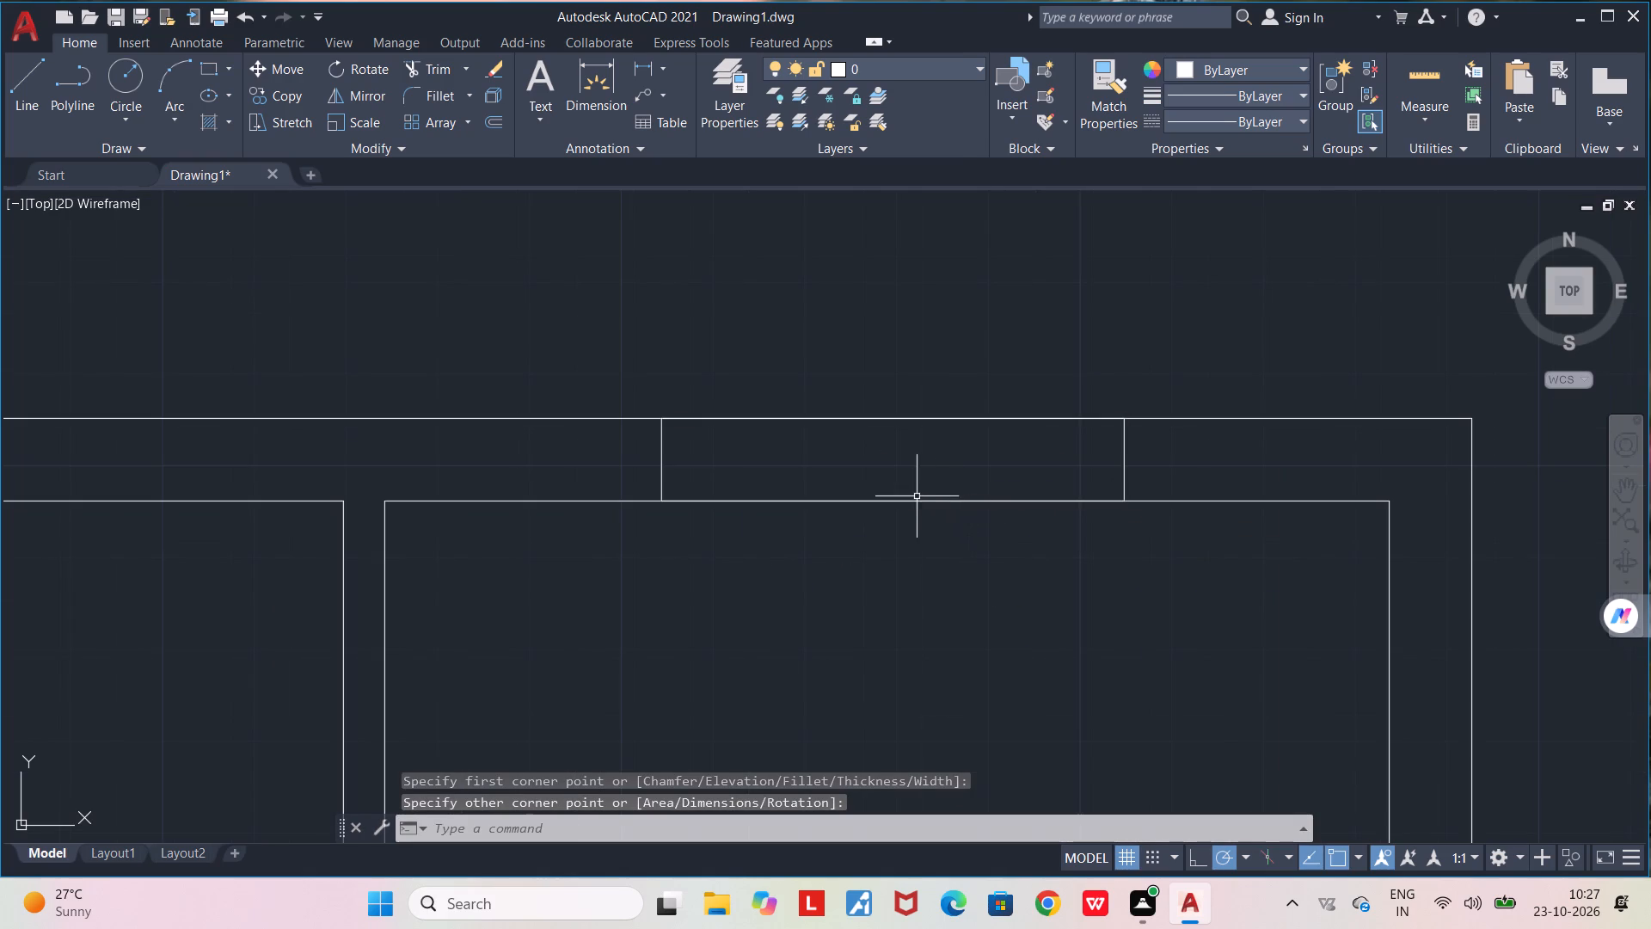
{"action": "key", "text": "l"}
{"action": "key", "text": "Return"}
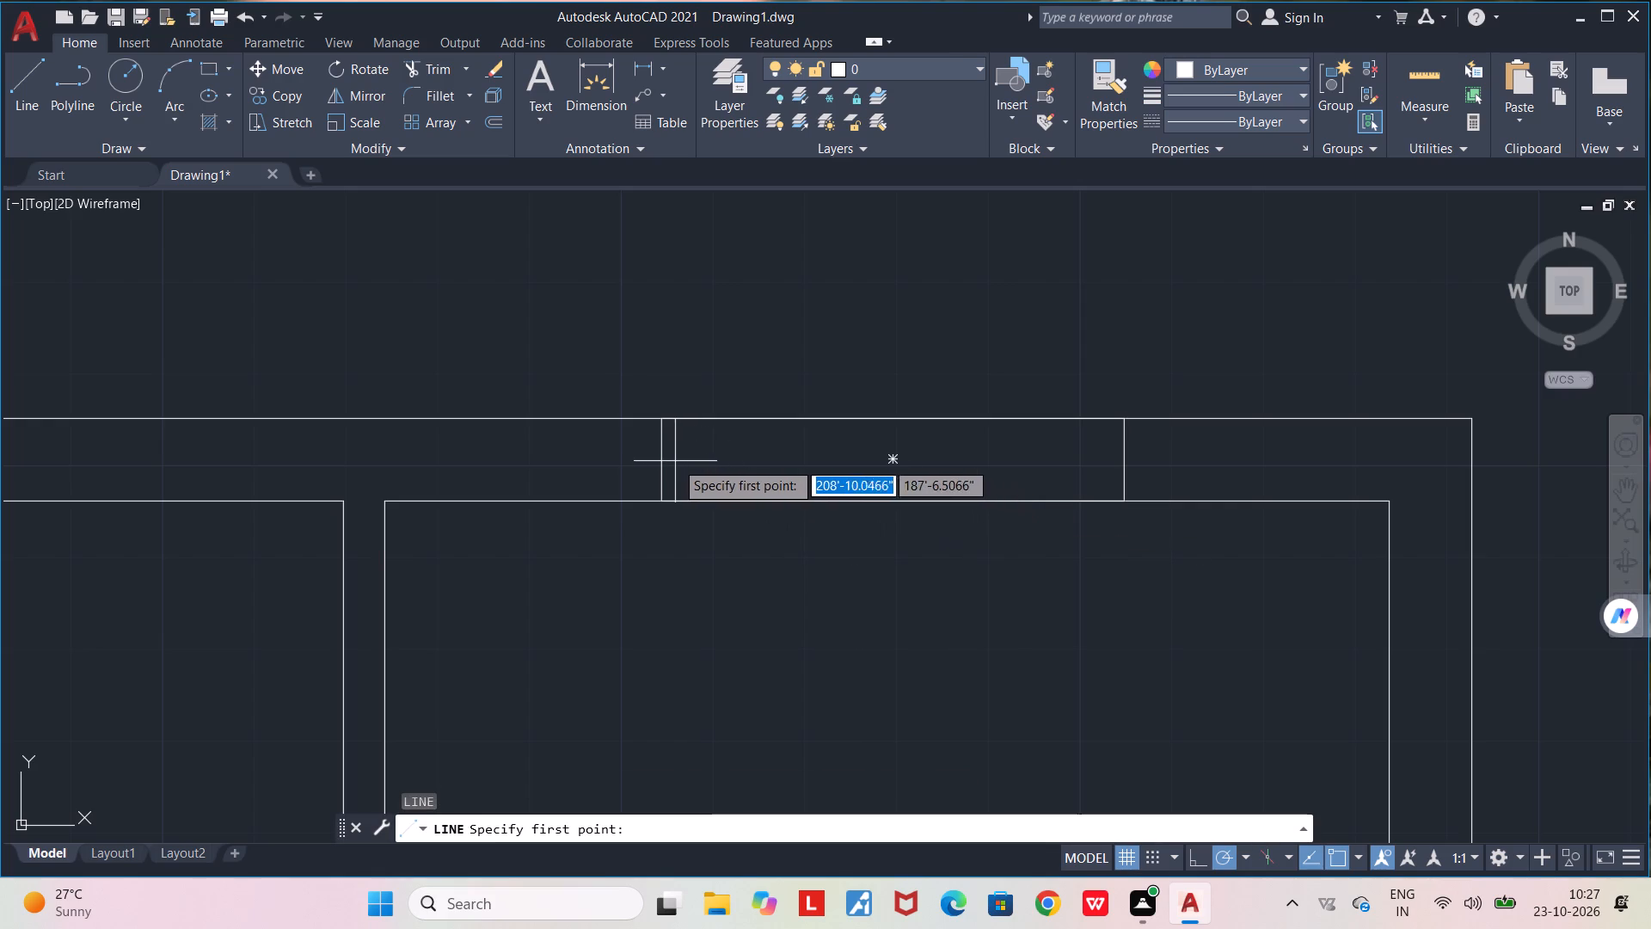
{"action": "left_click", "coordinate": [657, 461]}
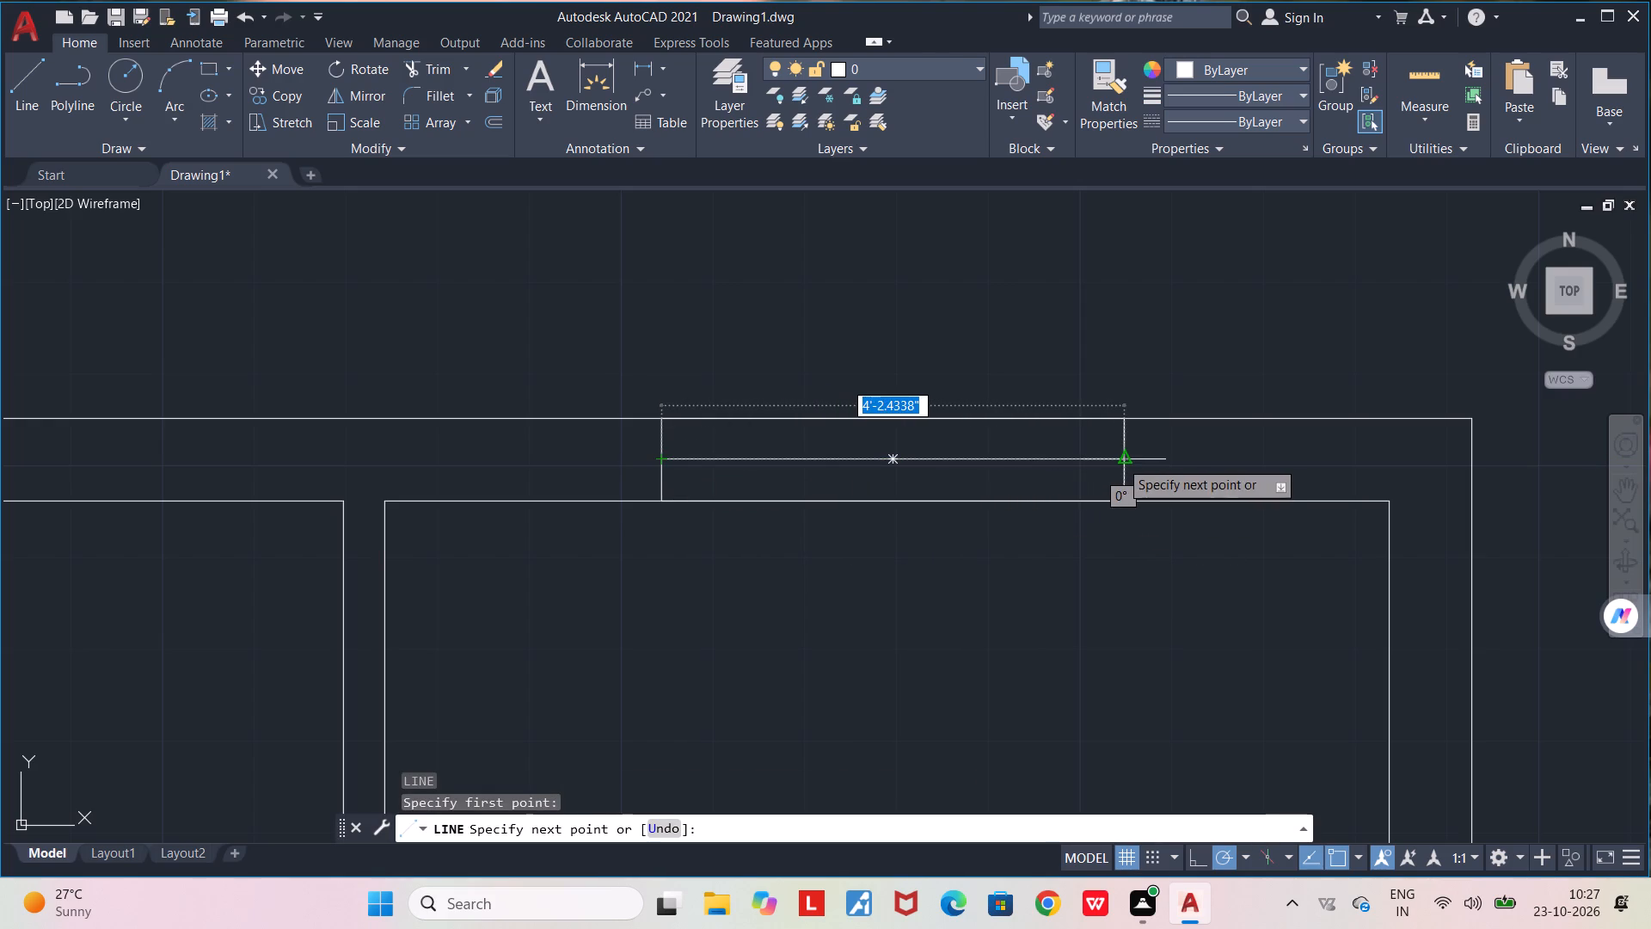
{"action": "left_click", "coordinate": [1126, 460]}
{"action": "key", "text": "space"}
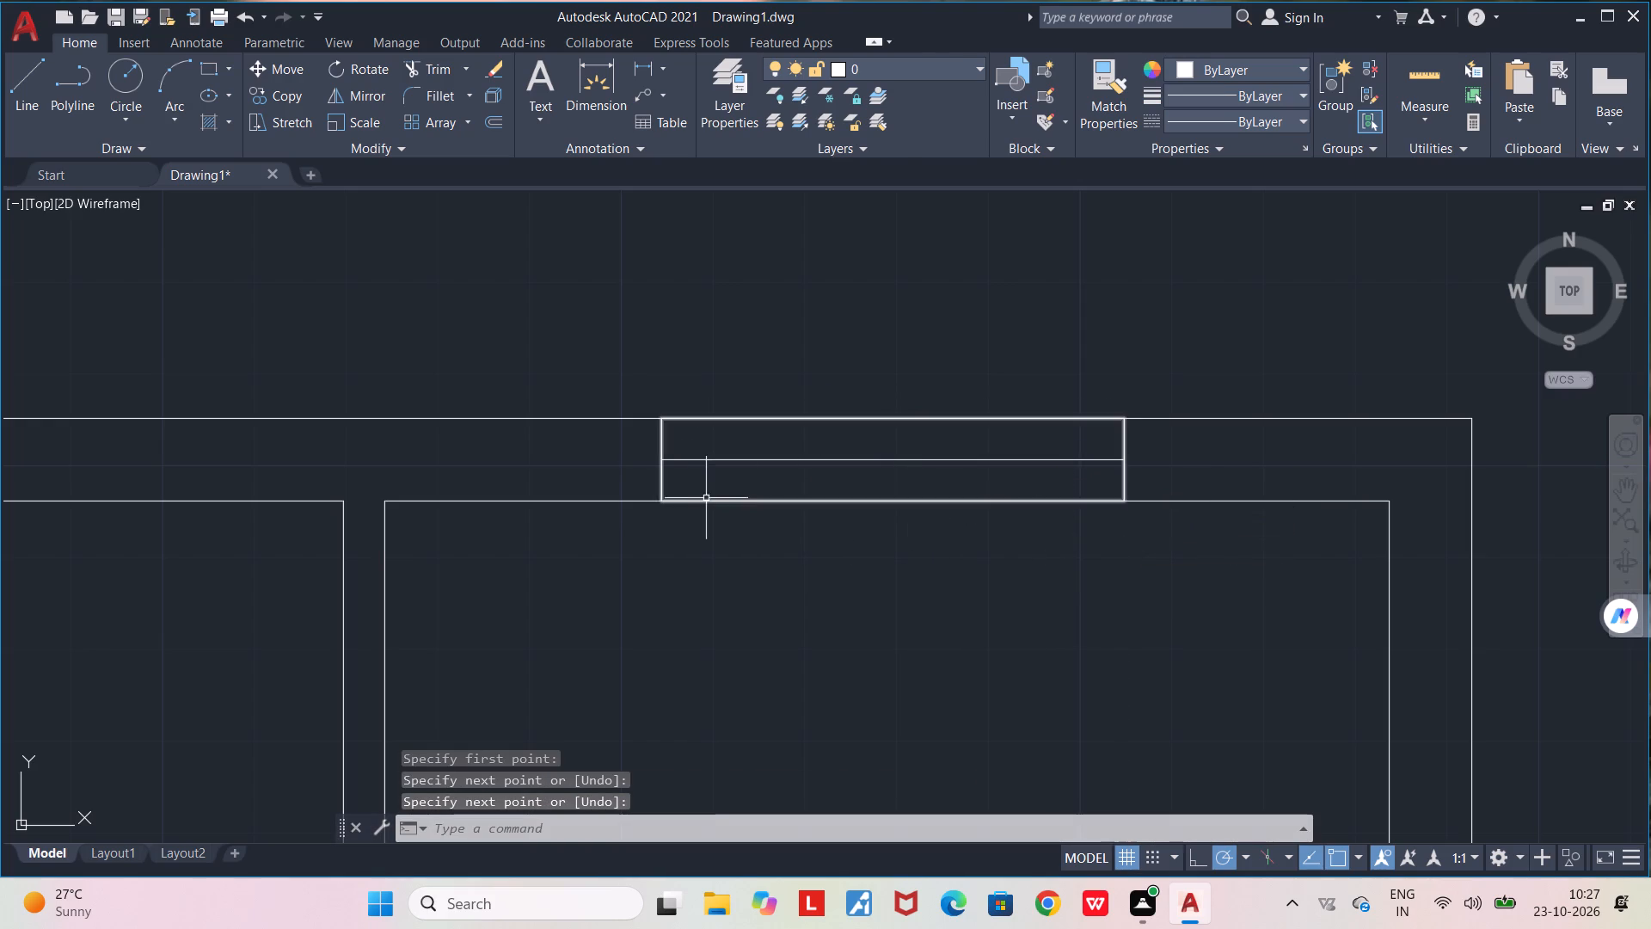
Draw two more lengthwise lines across the northeast room's north window, one roughly midway on each side of its centre line.
{"action": "scroll", "coordinate": [708, 496], "scroll_direction": "up", "scroll_amount": 2}
{"action": "key", "text": "l"}
{"action": "key", "text": "Return"}
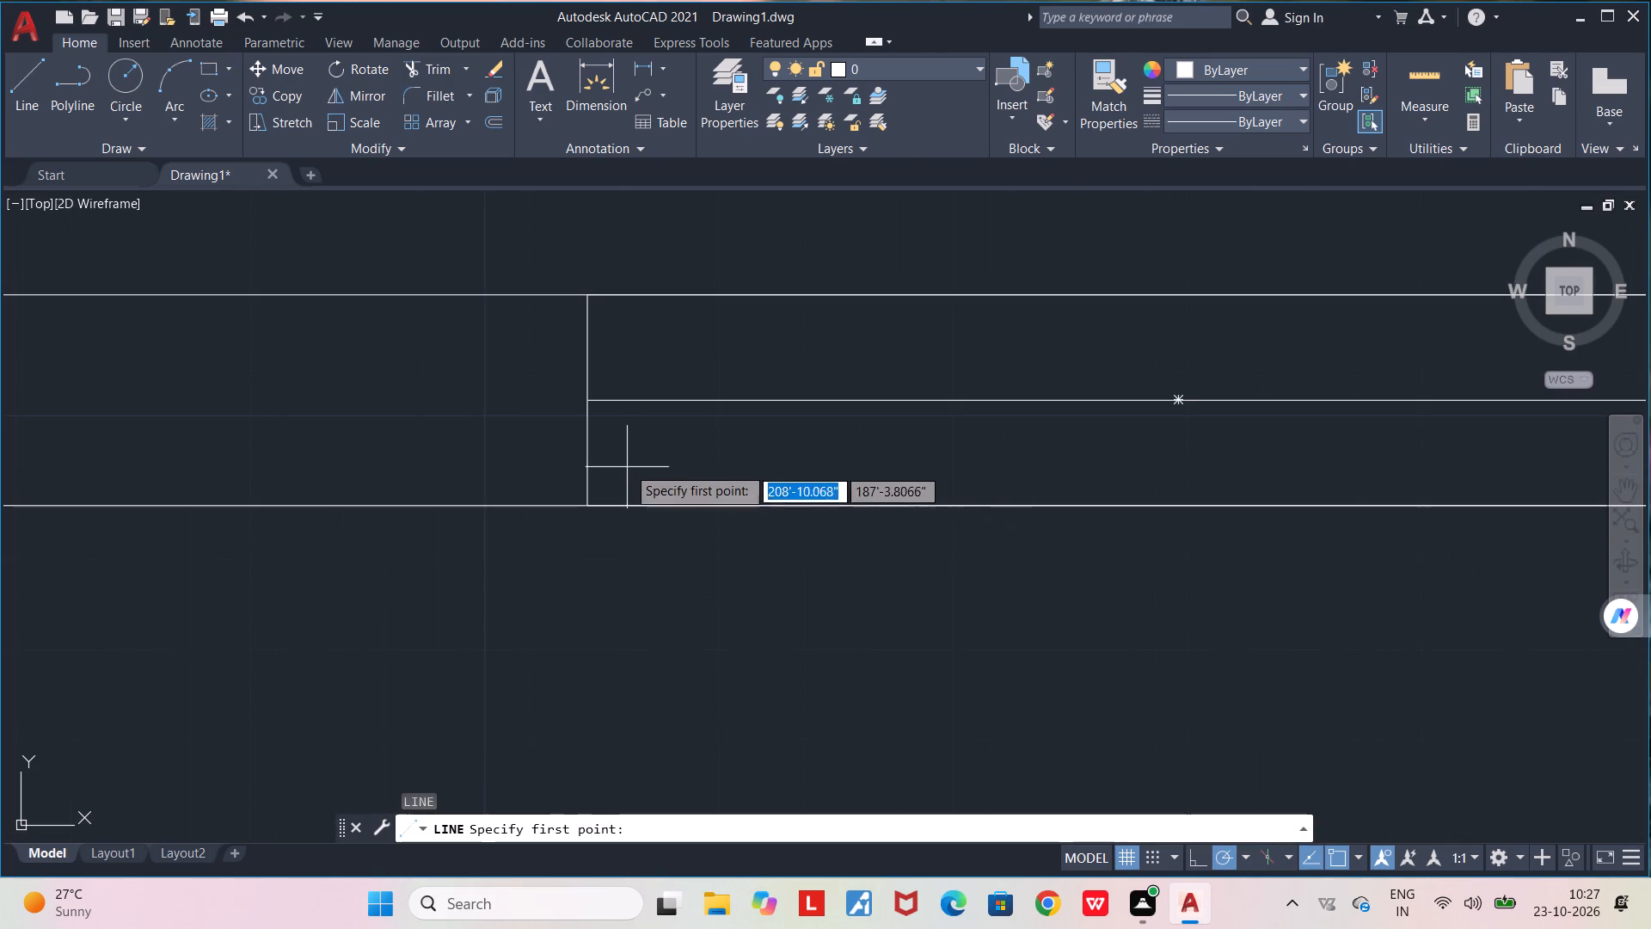
{"action": "left_click", "coordinate": [589, 456]}
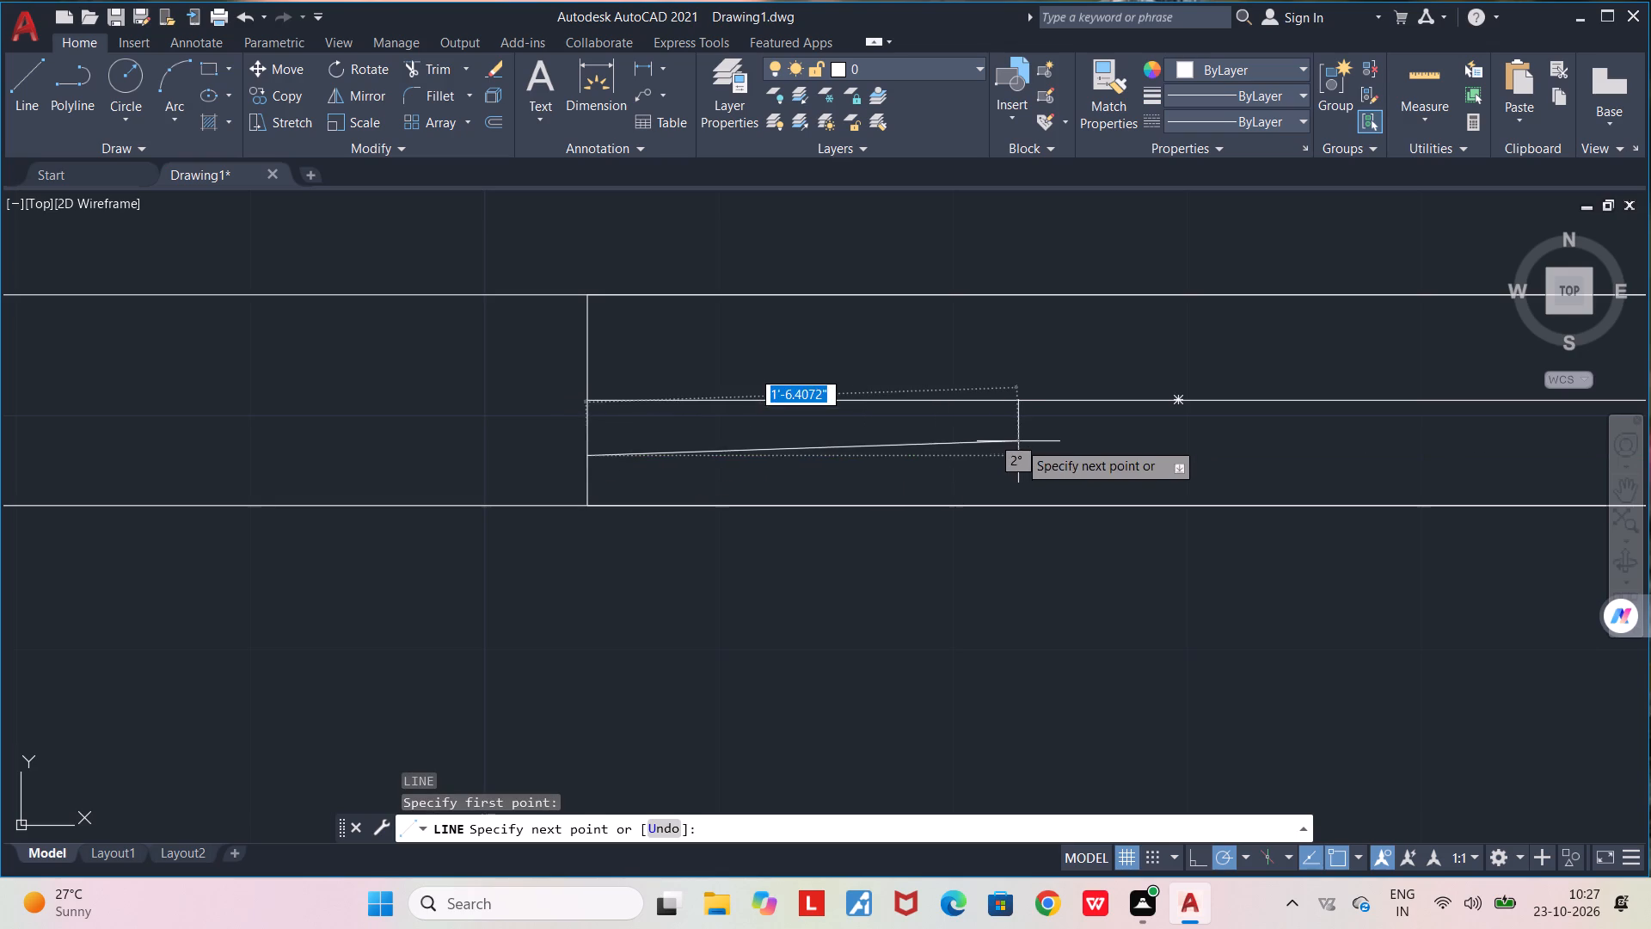
{"action": "scroll", "coordinate": [1018, 441], "scroll_direction": "down", "scroll_amount": 2}
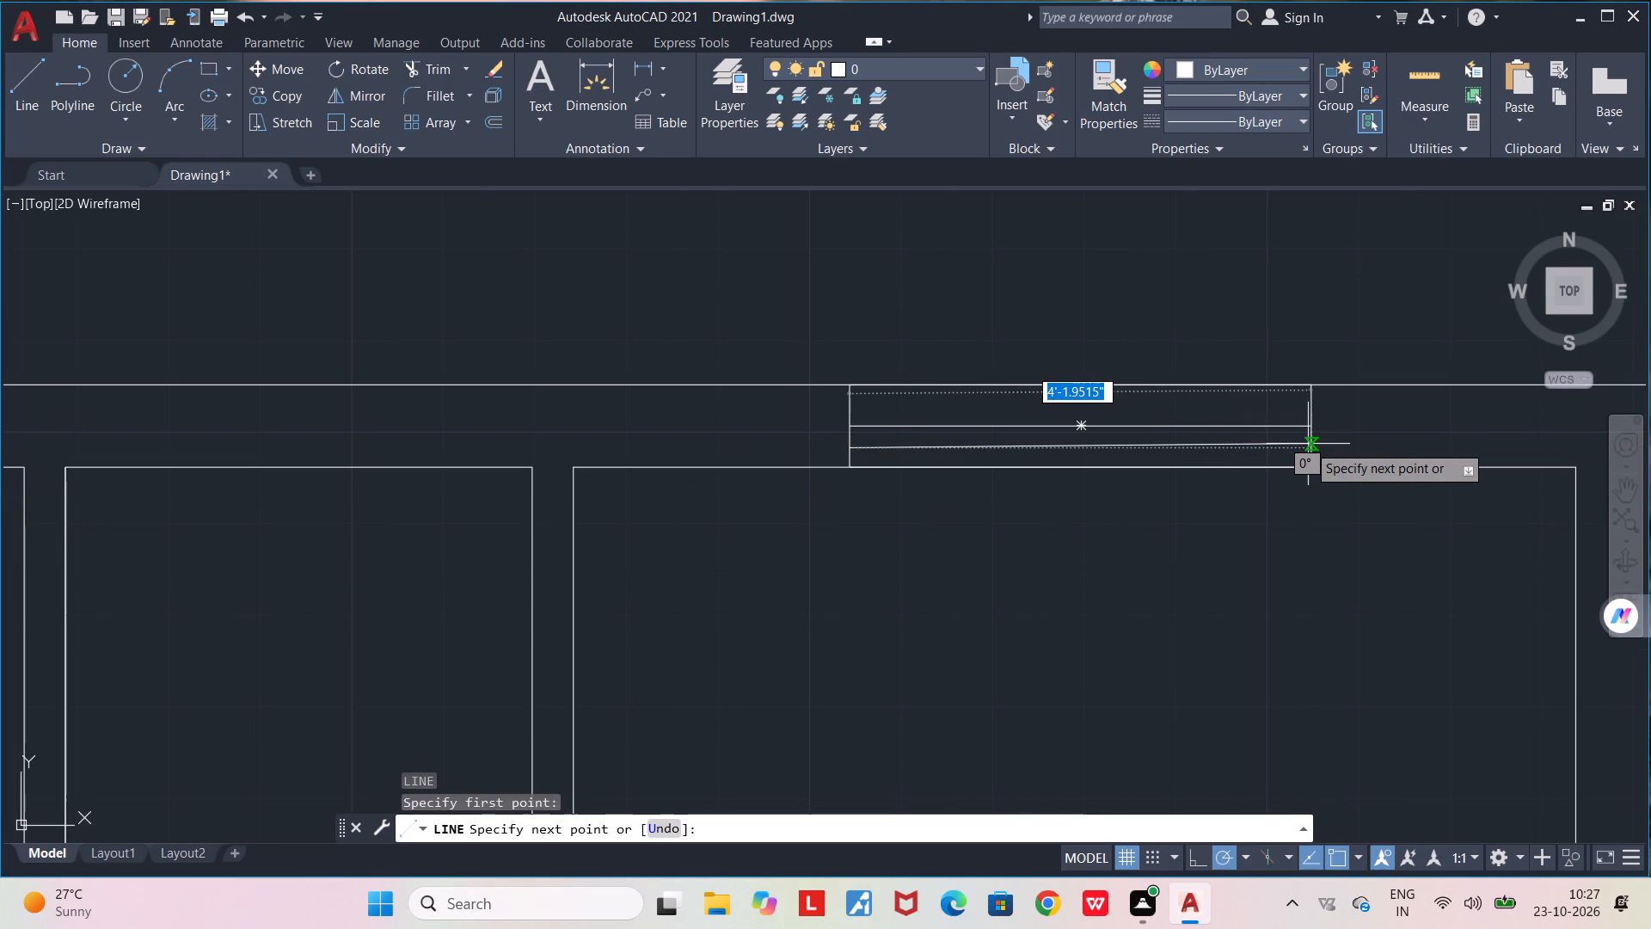
{"action": "left_click", "coordinate": [1309, 446]}
{"action": "key", "text": "space"}
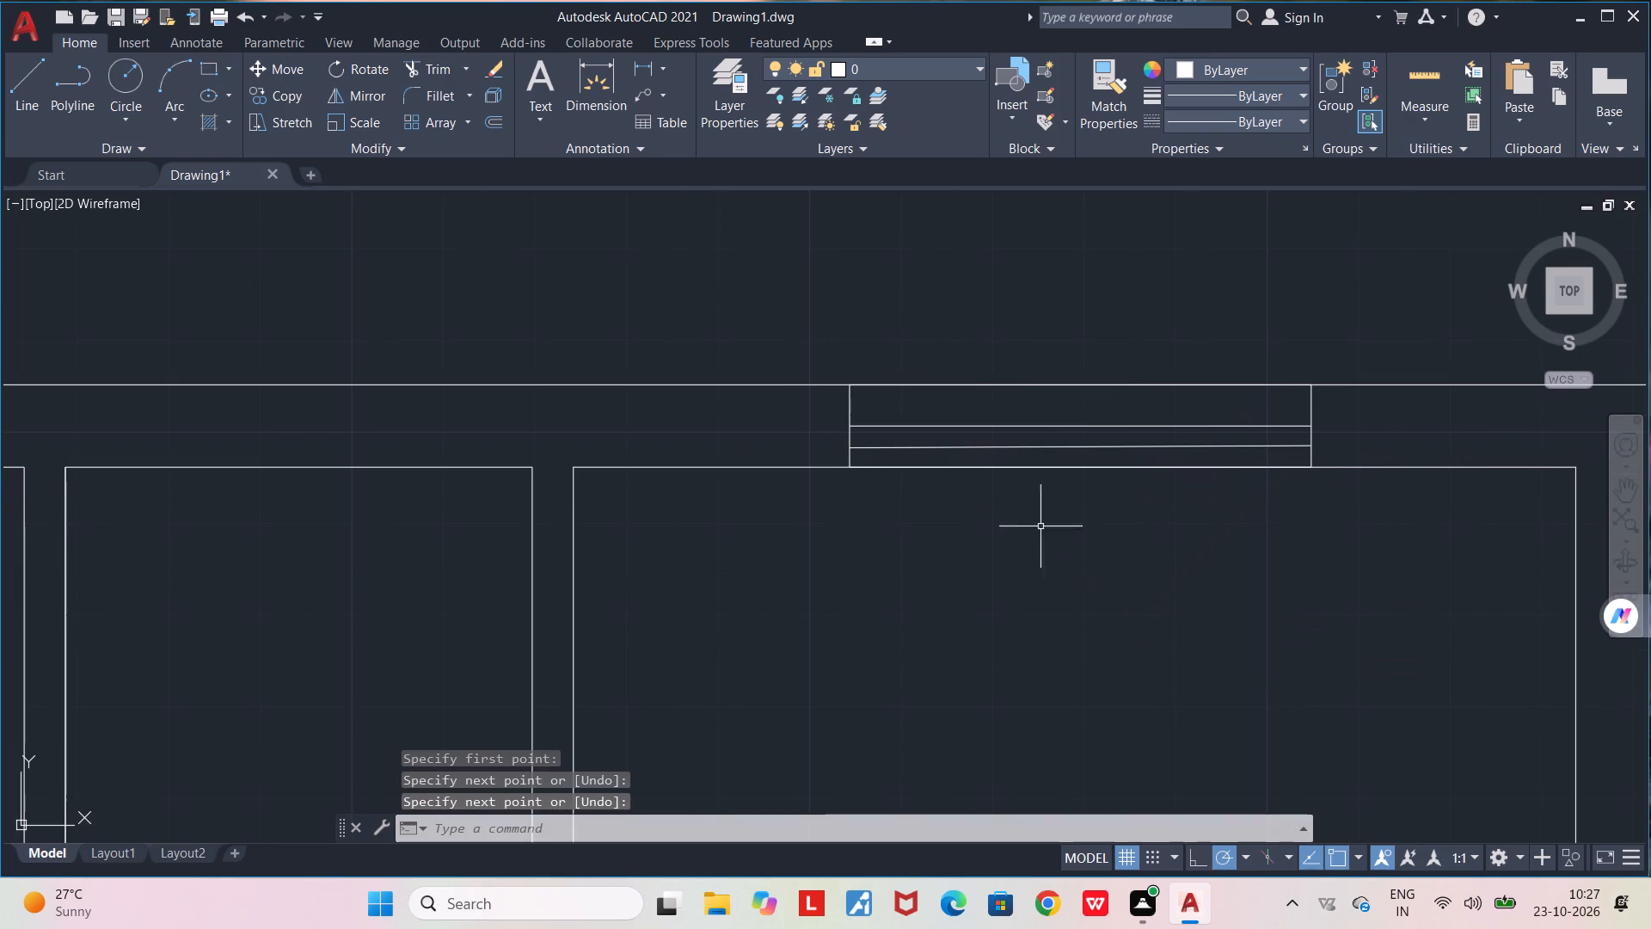
{"action": "scroll", "coordinate": [875, 423], "scroll_direction": "up", "scroll_amount": 1}
{"action": "key", "text": "l"}
{"action": "key", "text": "Return"}
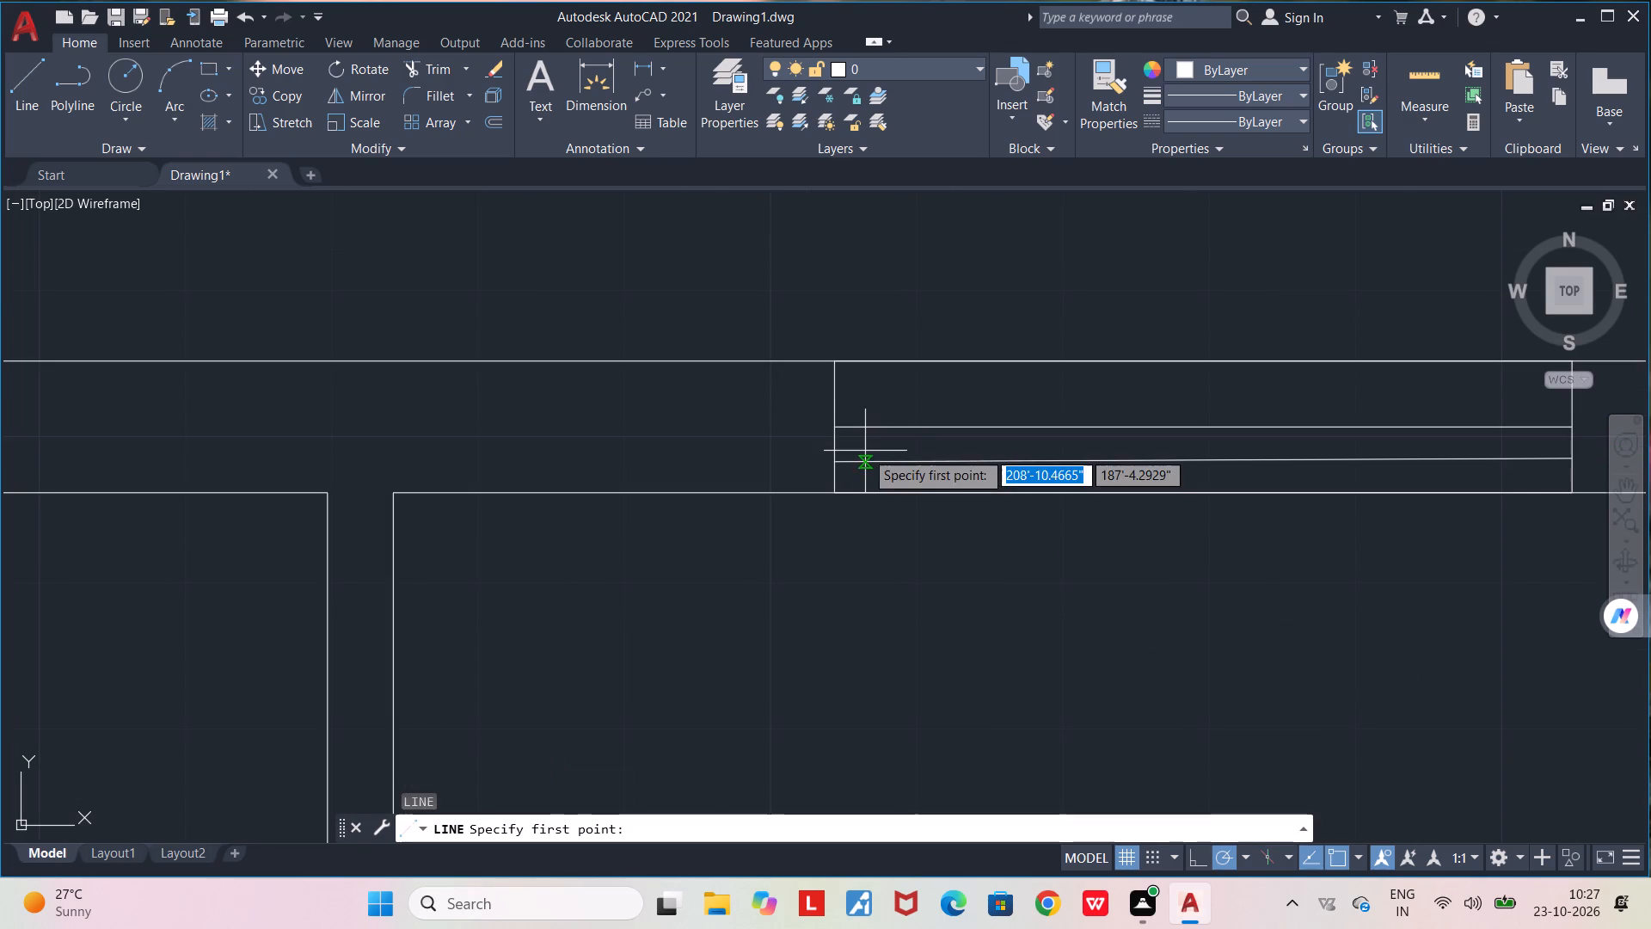
{"action": "left_click", "coordinate": [841, 397]}
{"action": "middle_click_drag", "start_coordinate": [1120, 408], "coordinate": [687, 452]}
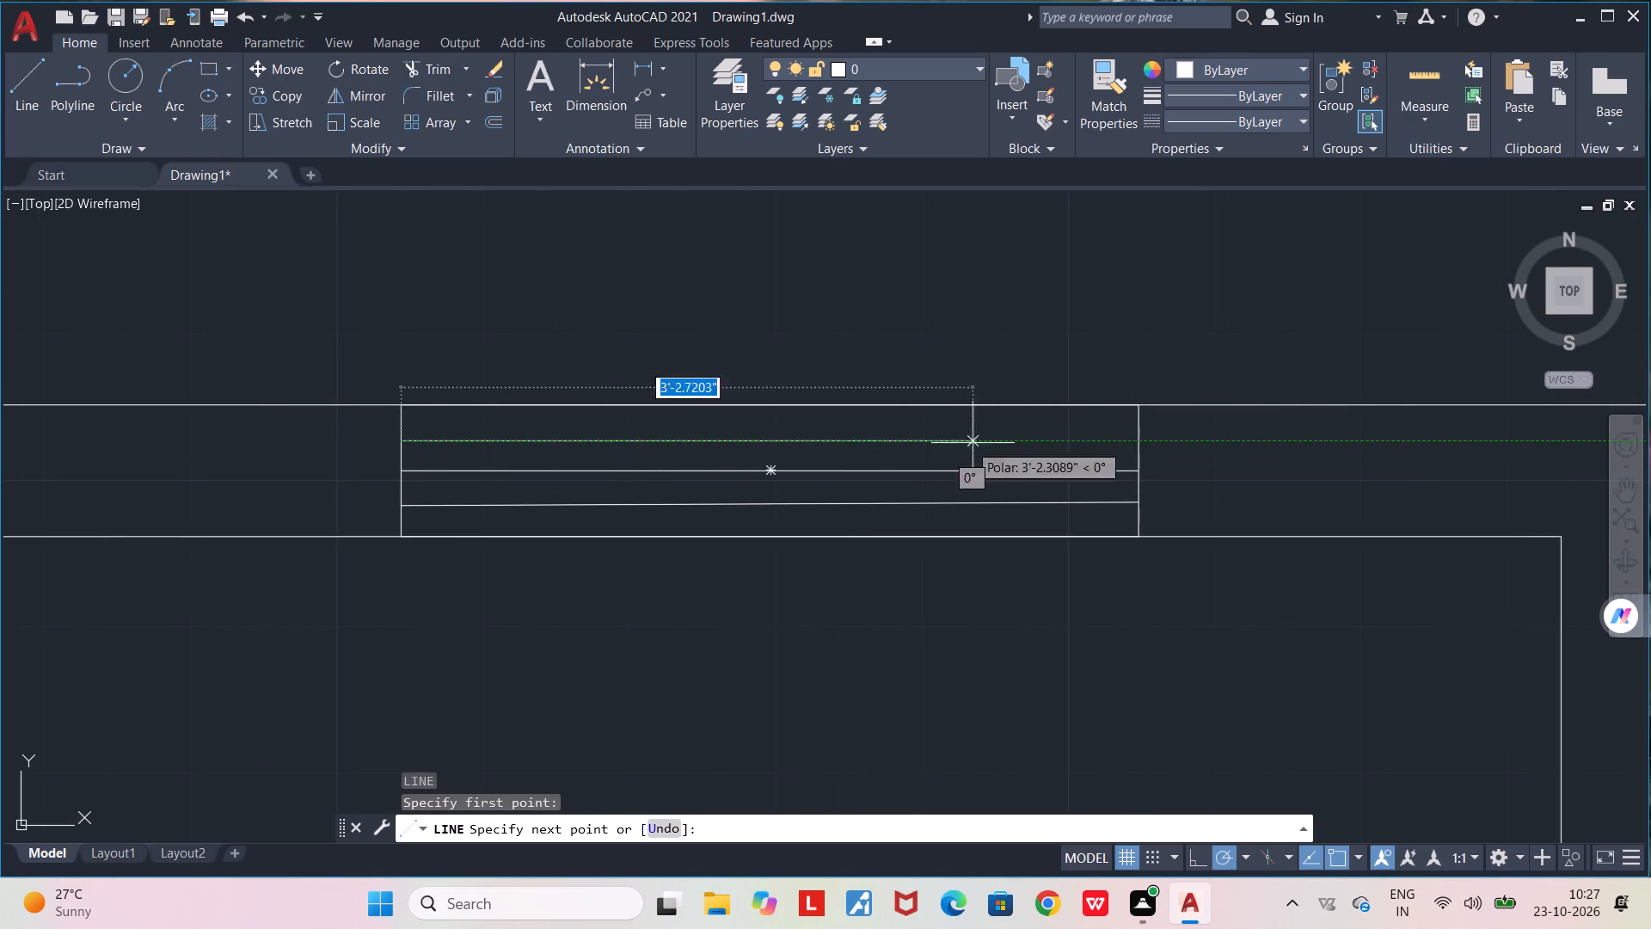
{"action": "left_click", "coordinate": [1143, 437]}
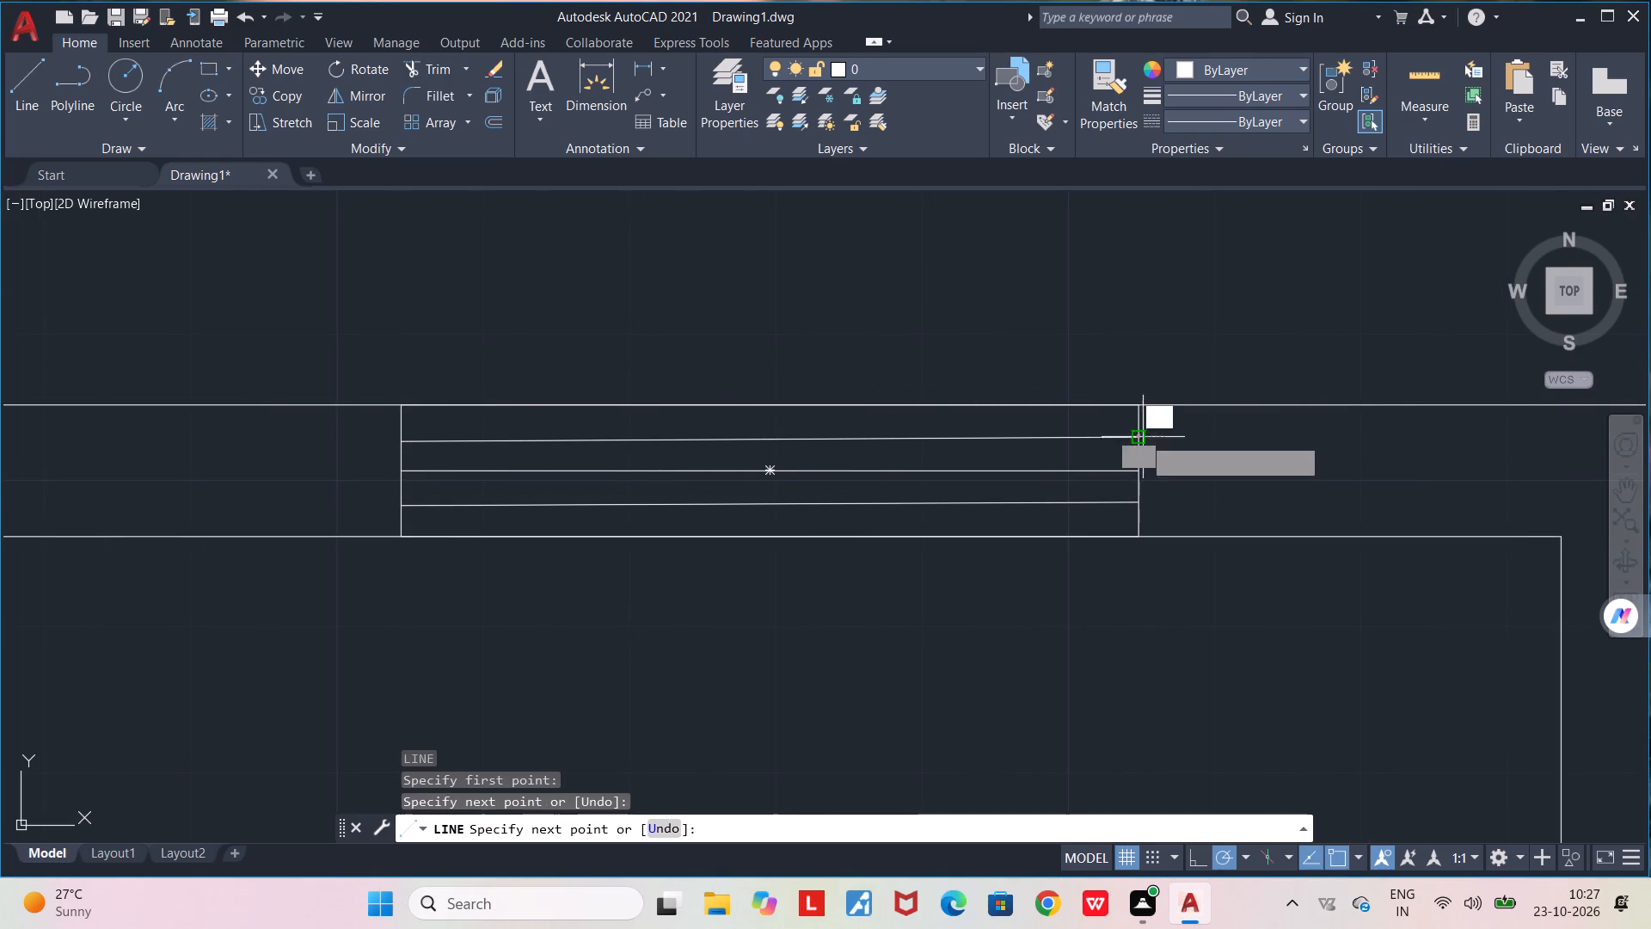
{"action": "key", "text": "space"}
Draw a window rectangle about 2'-0" by 9" within the north exterior wall of the narrow middle room.
{"action": "scroll", "coordinate": [1277, 614], "scroll_direction": "down", "scroll_amount": 3}
{"action": "middle_click_drag", "start_coordinate": [1249, 662], "coordinate": [1243, 438]}
{"action": "scroll", "coordinate": [1243, 438], "scroll_direction": "down", "scroll_amount": 1}
{"action": "scroll", "coordinate": [994, 386], "scroll_direction": "up", "scroll_amount": 1}
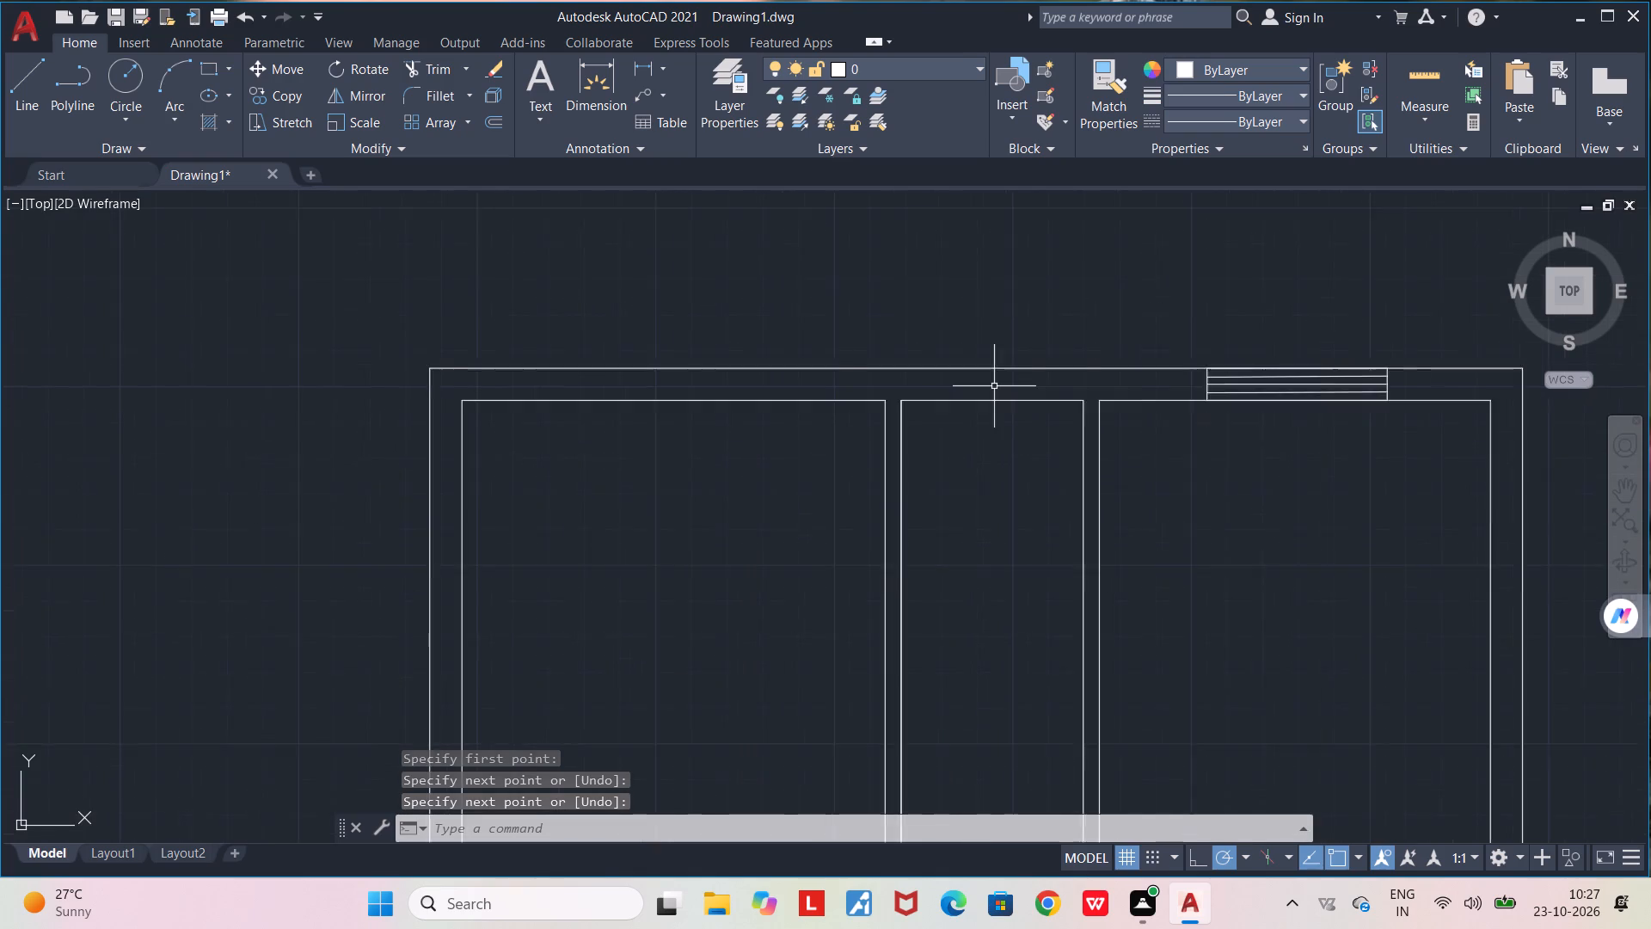
{"action": "scroll", "coordinate": [994, 386], "scroll_direction": "up", "scroll_amount": 1}
{"action": "middle_click_drag", "start_coordinate": [984, 386], "coordinate": [865, 438]}
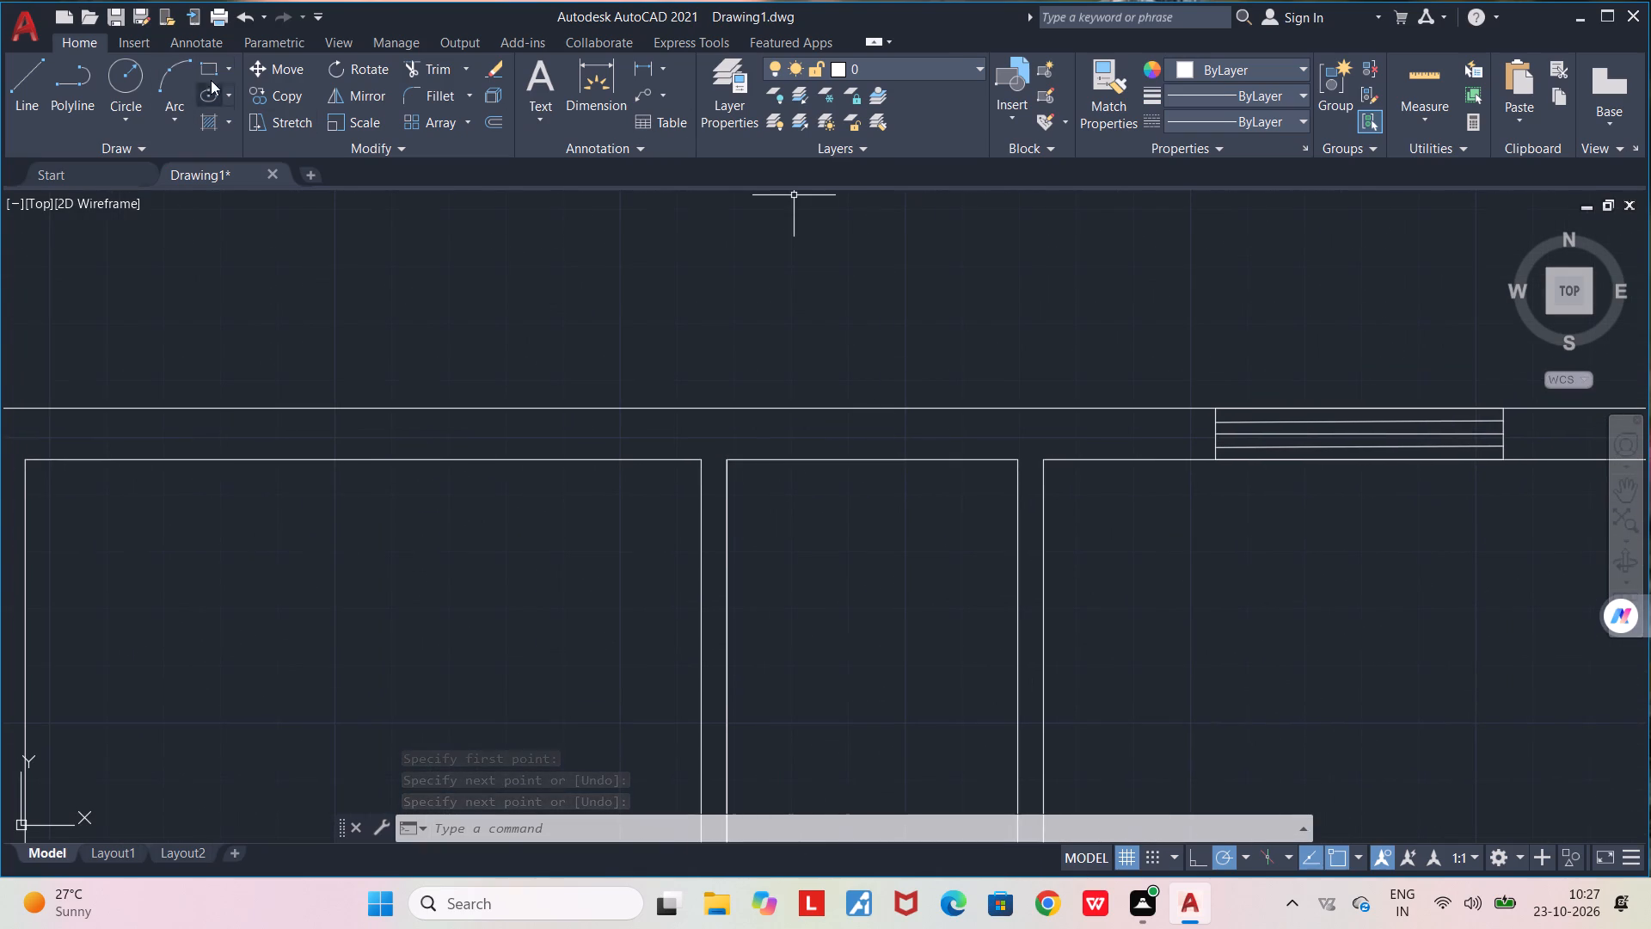
{"action": "left_click", "coordinate": [212, 71]}
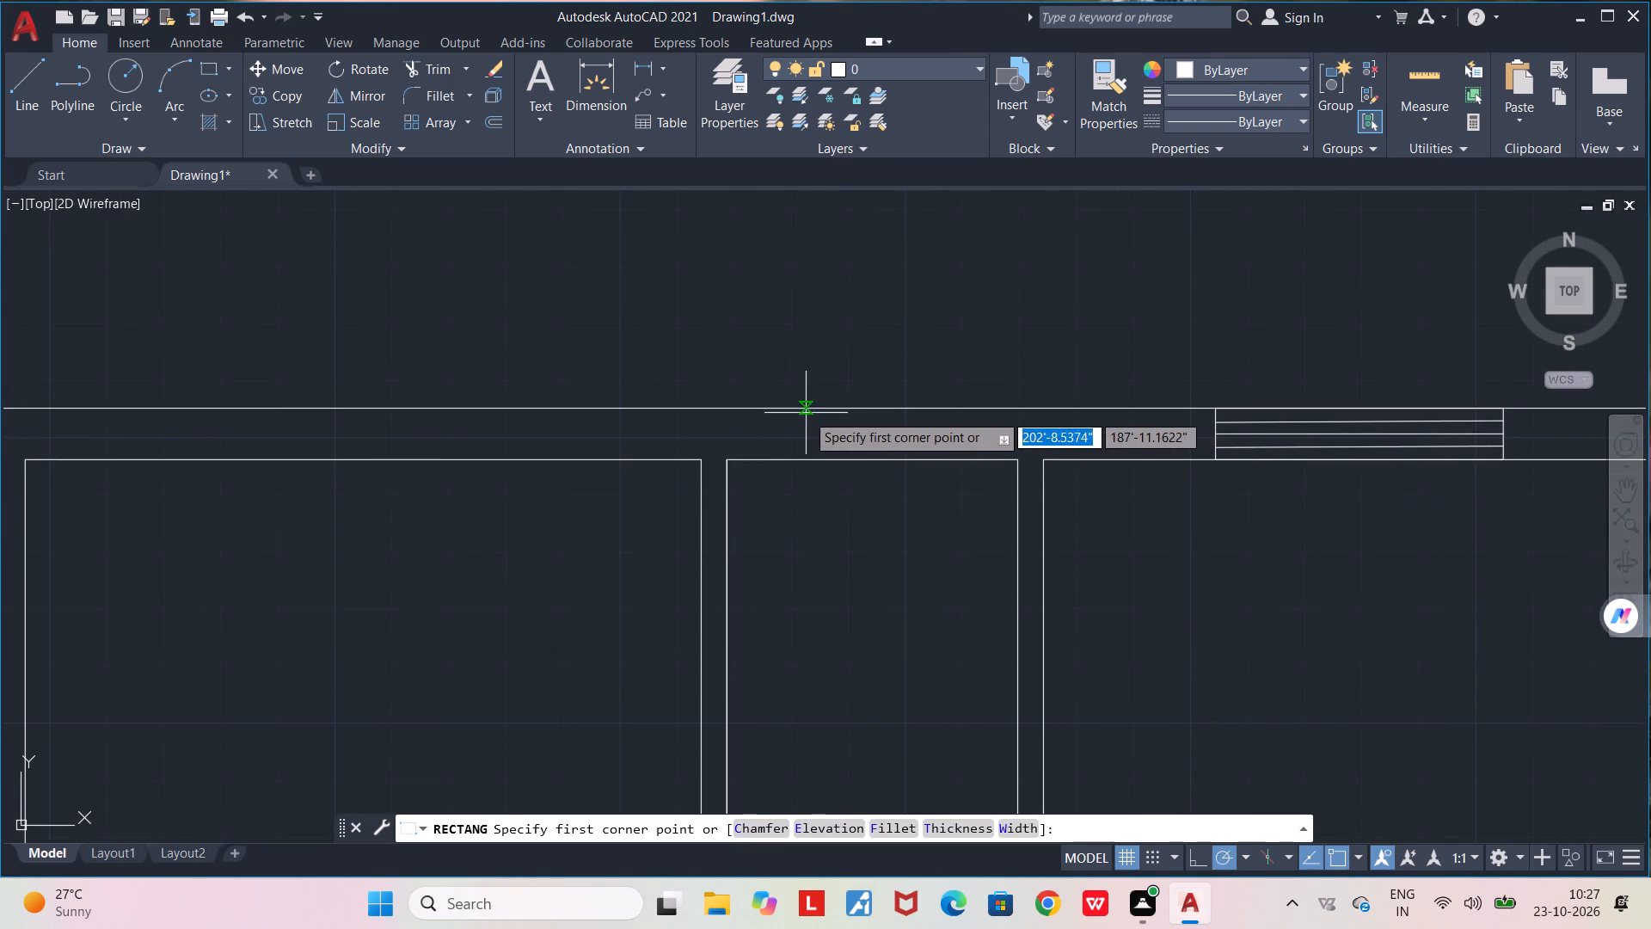
{"action": "left_click", "coordinate": [801, 412]}
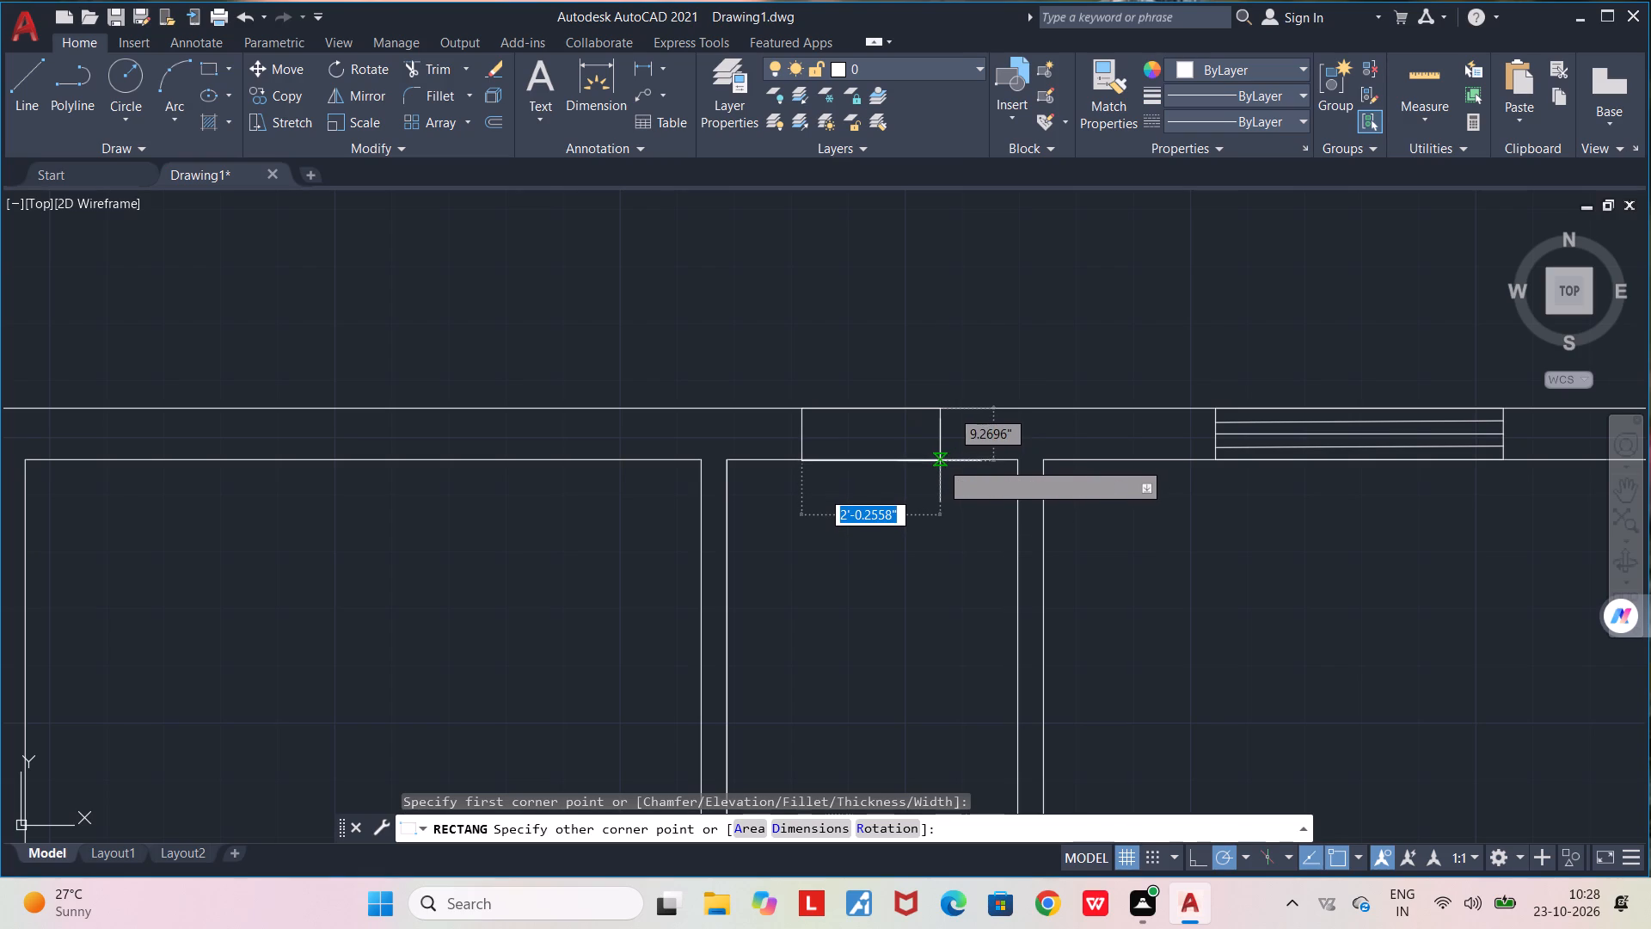
{"action": "left_click", "coordinate": [940, 459]}
Draw a horizontal centre line through the narrow middle room's north window rectangle, joining the midpoints of its short sides.
{"action": "scroll", "coordinate": [897, 452], "scroll_direction": "up", "scroll_amount": 2}
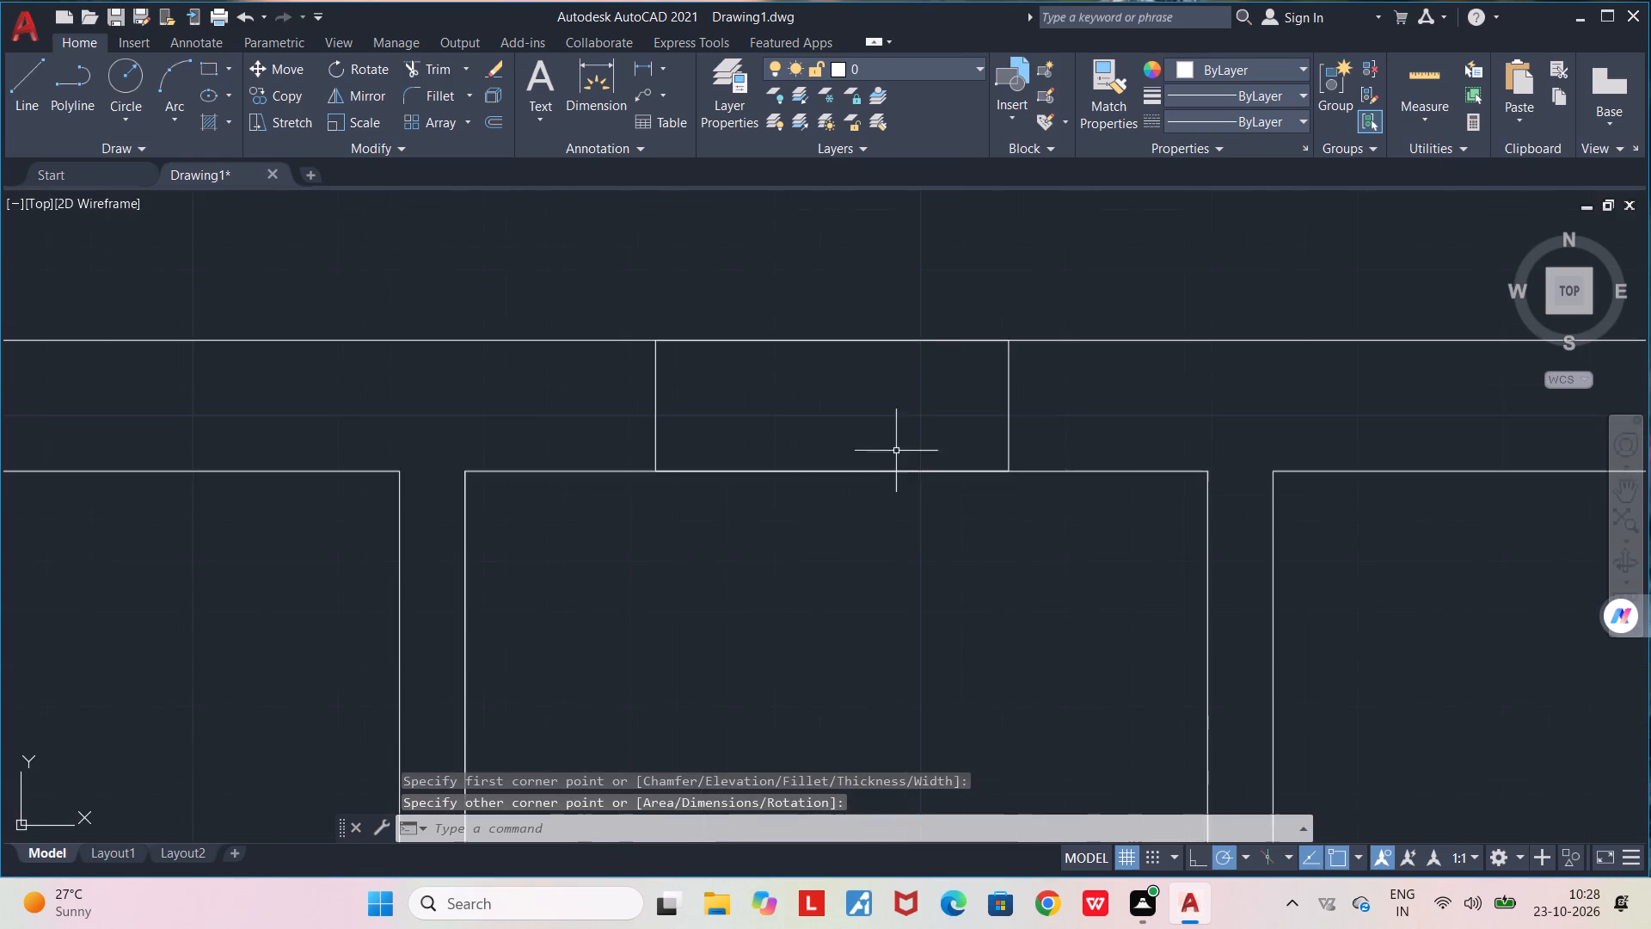
{"action": "middle_click_drag", "start_coordinate": [882, 434], "coordinate": [930, 436]}
{"action": "scroll", "coordinate": [930, 436], "scroll_direction": "down", "scroll_amount": 1}
{"action": "key", "text": "l"}
{"action": "key", "text": "Return"}
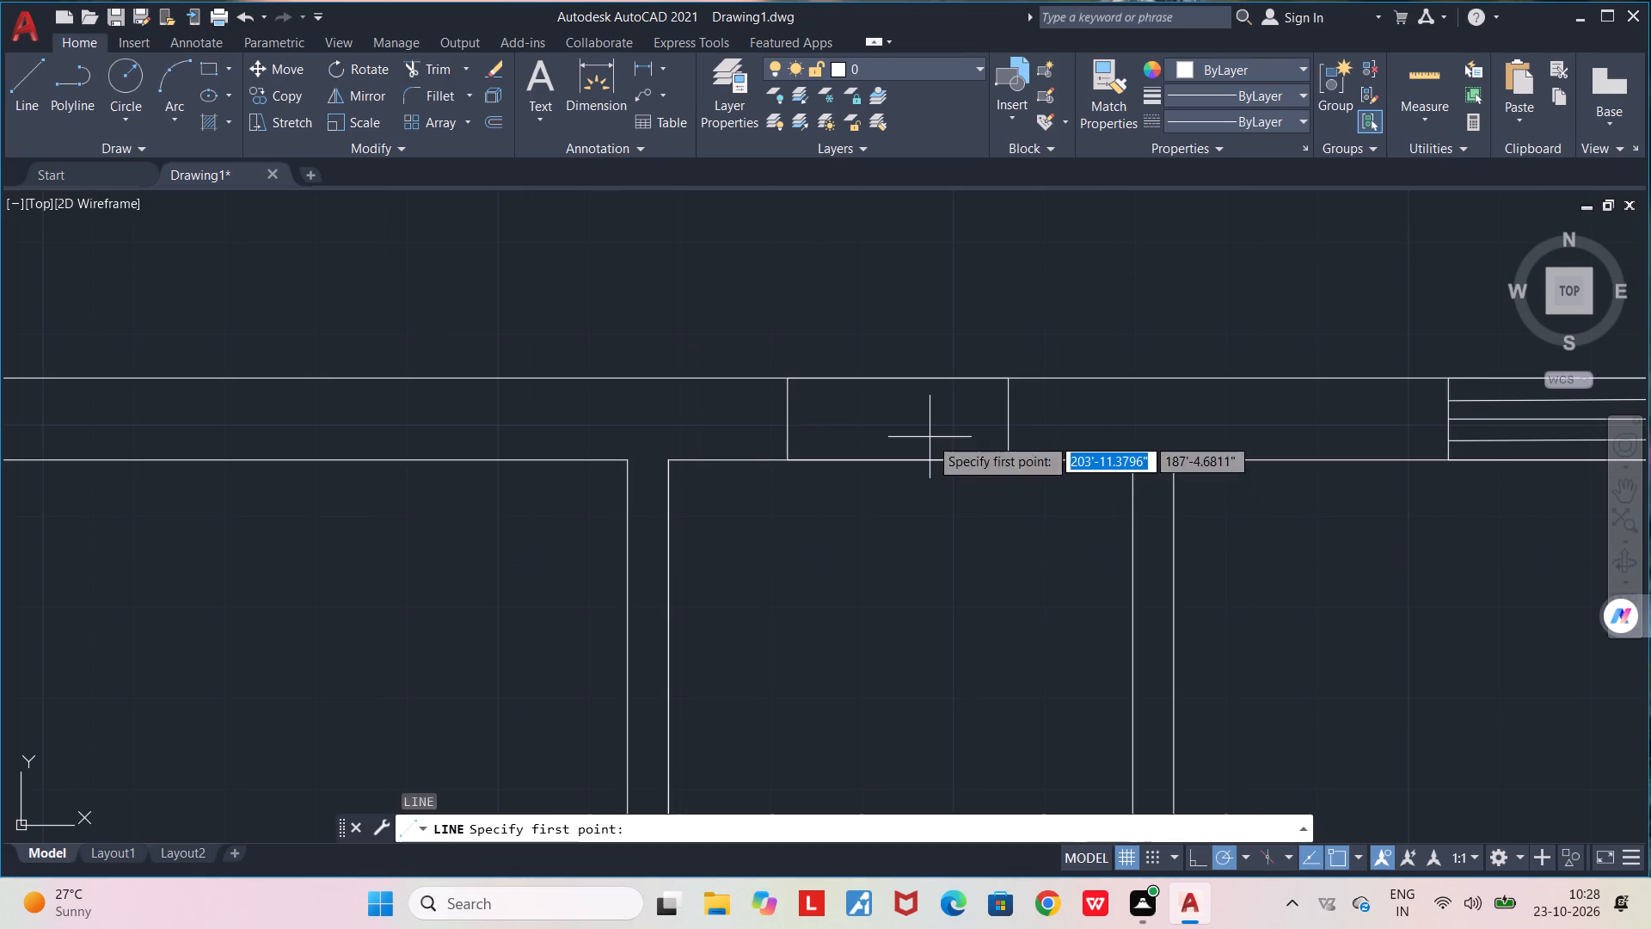
{"action": "left_click", "coordinate": [790, 417]}
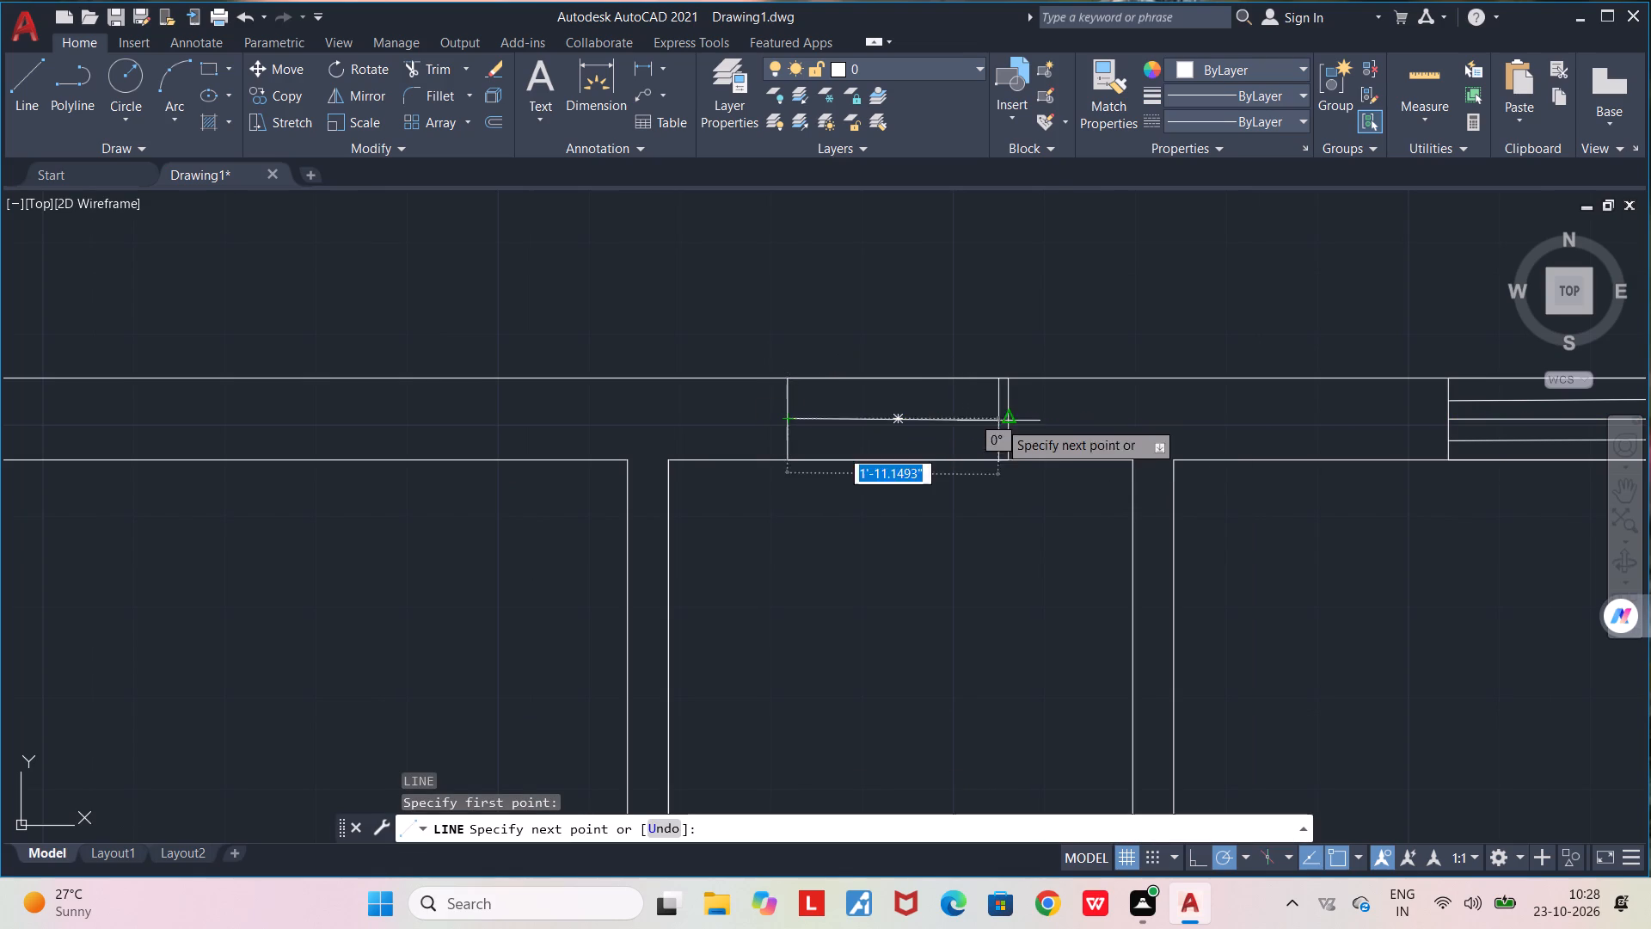
{"action": "left_click", "coordinate": [1005, 419]}
{"action": "key", "text": "space"}
Draw two more lengthwise lines across the narrow middle room's north window, one roughly midway on each side of its centre line.
{"action": "scroll", "coordinate": [855, 446], "scroll_direction": "up", "scroll_amount": 2}
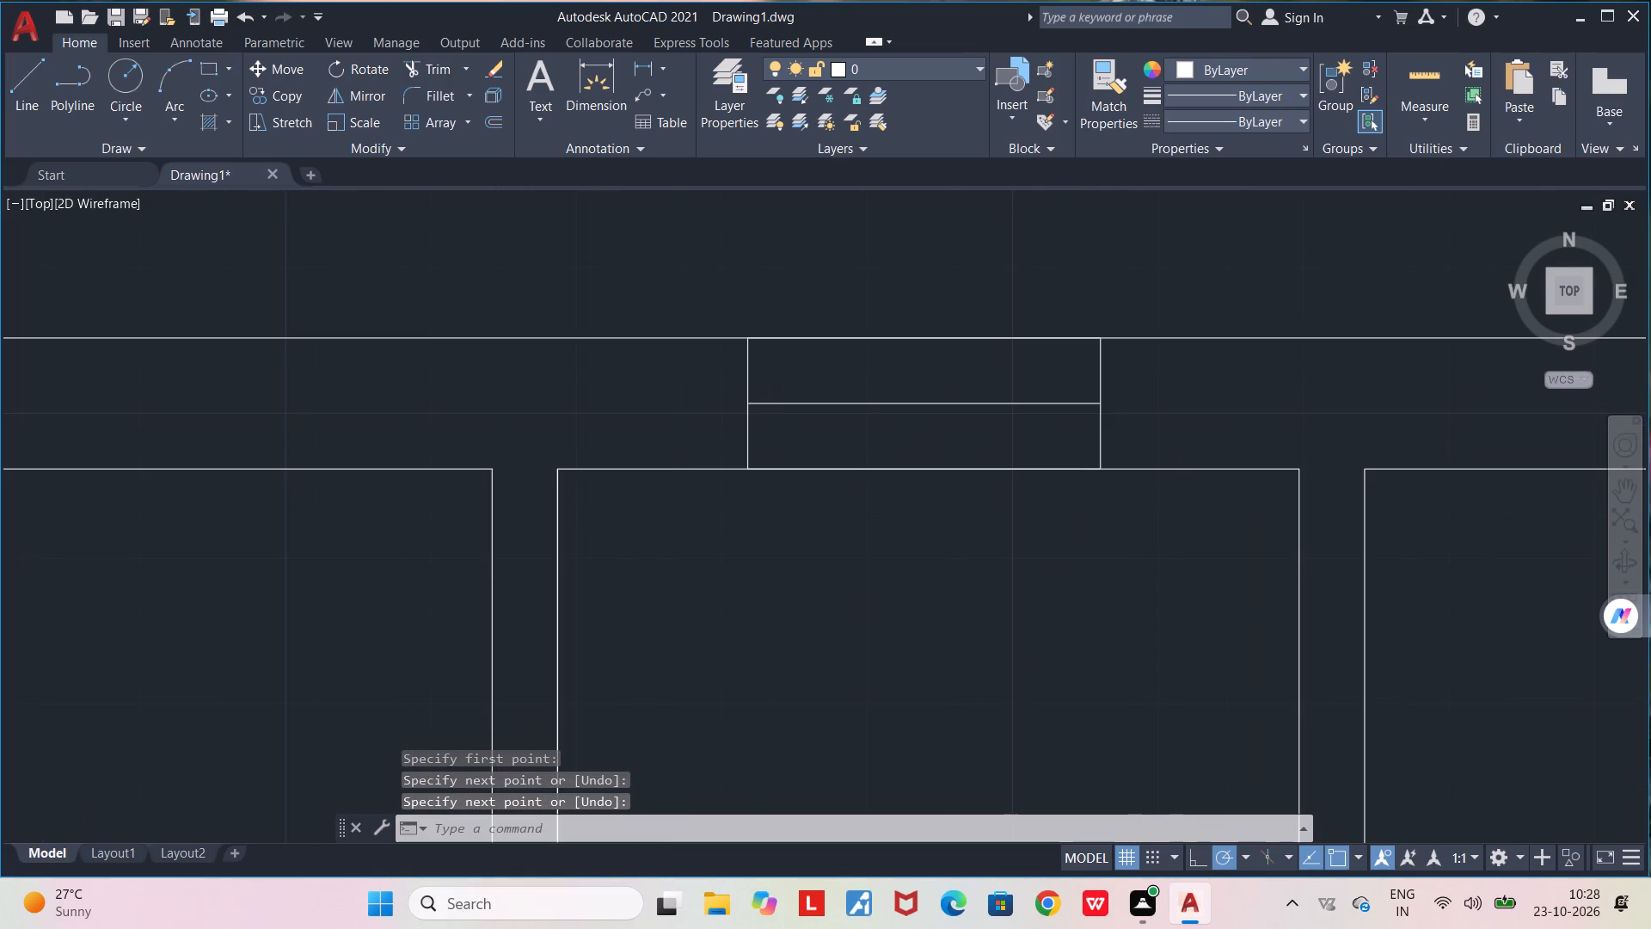
{"action": "key", "text": "l"}
{"action": "key", "text": "Return"}
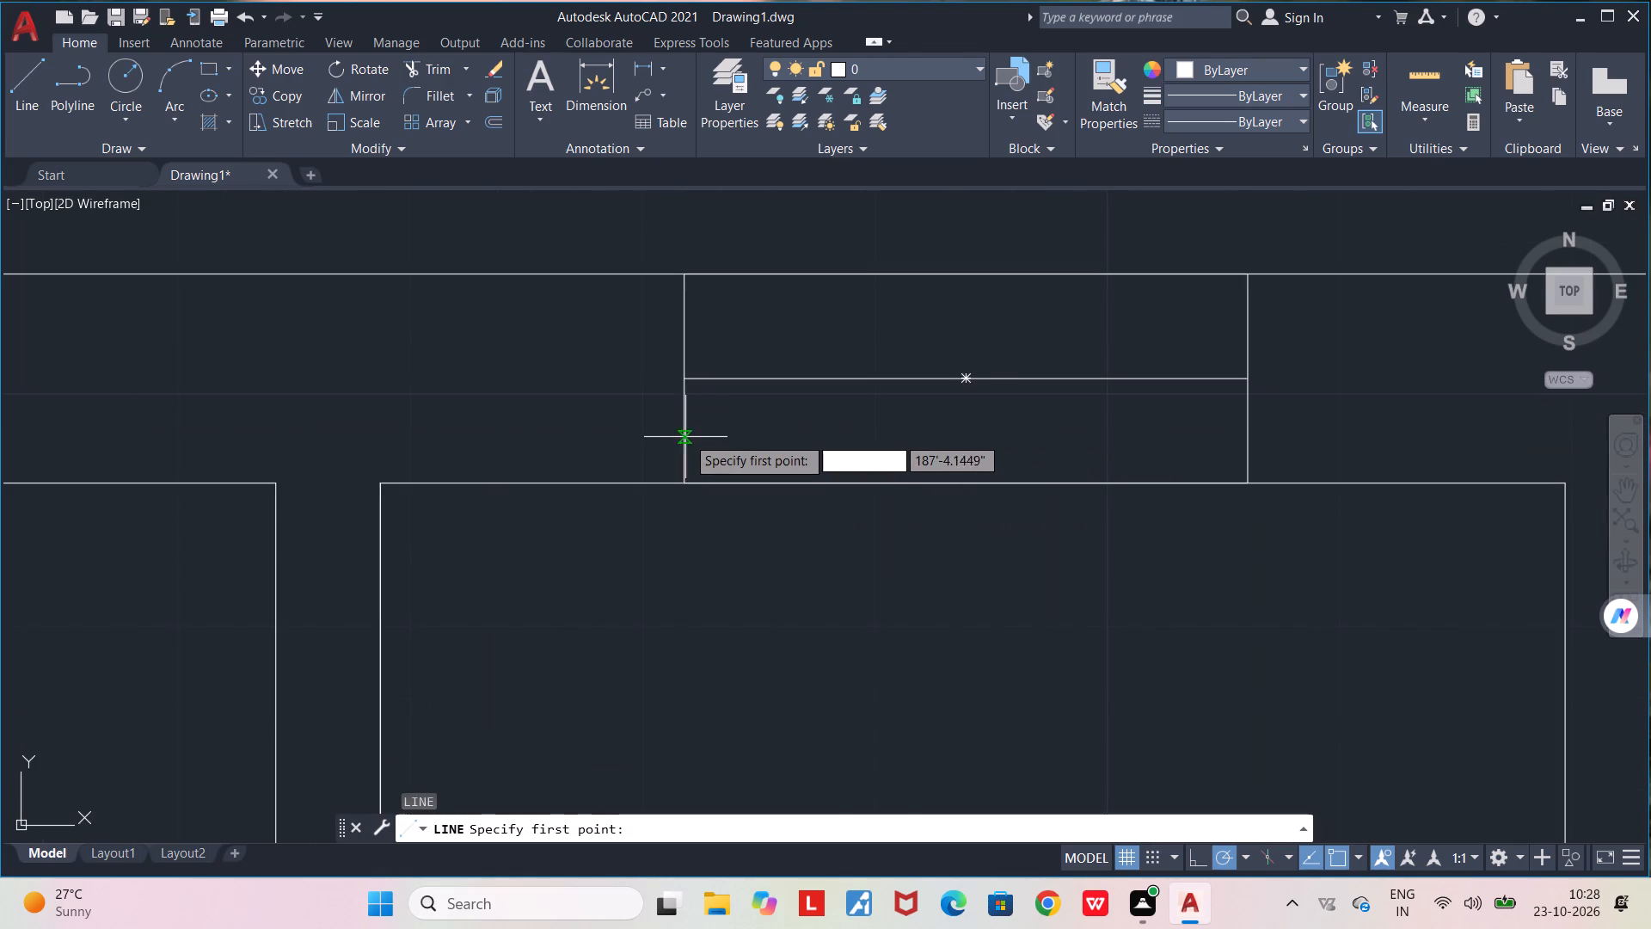
{"action": "left_click", "coordinate": [688, 433]}
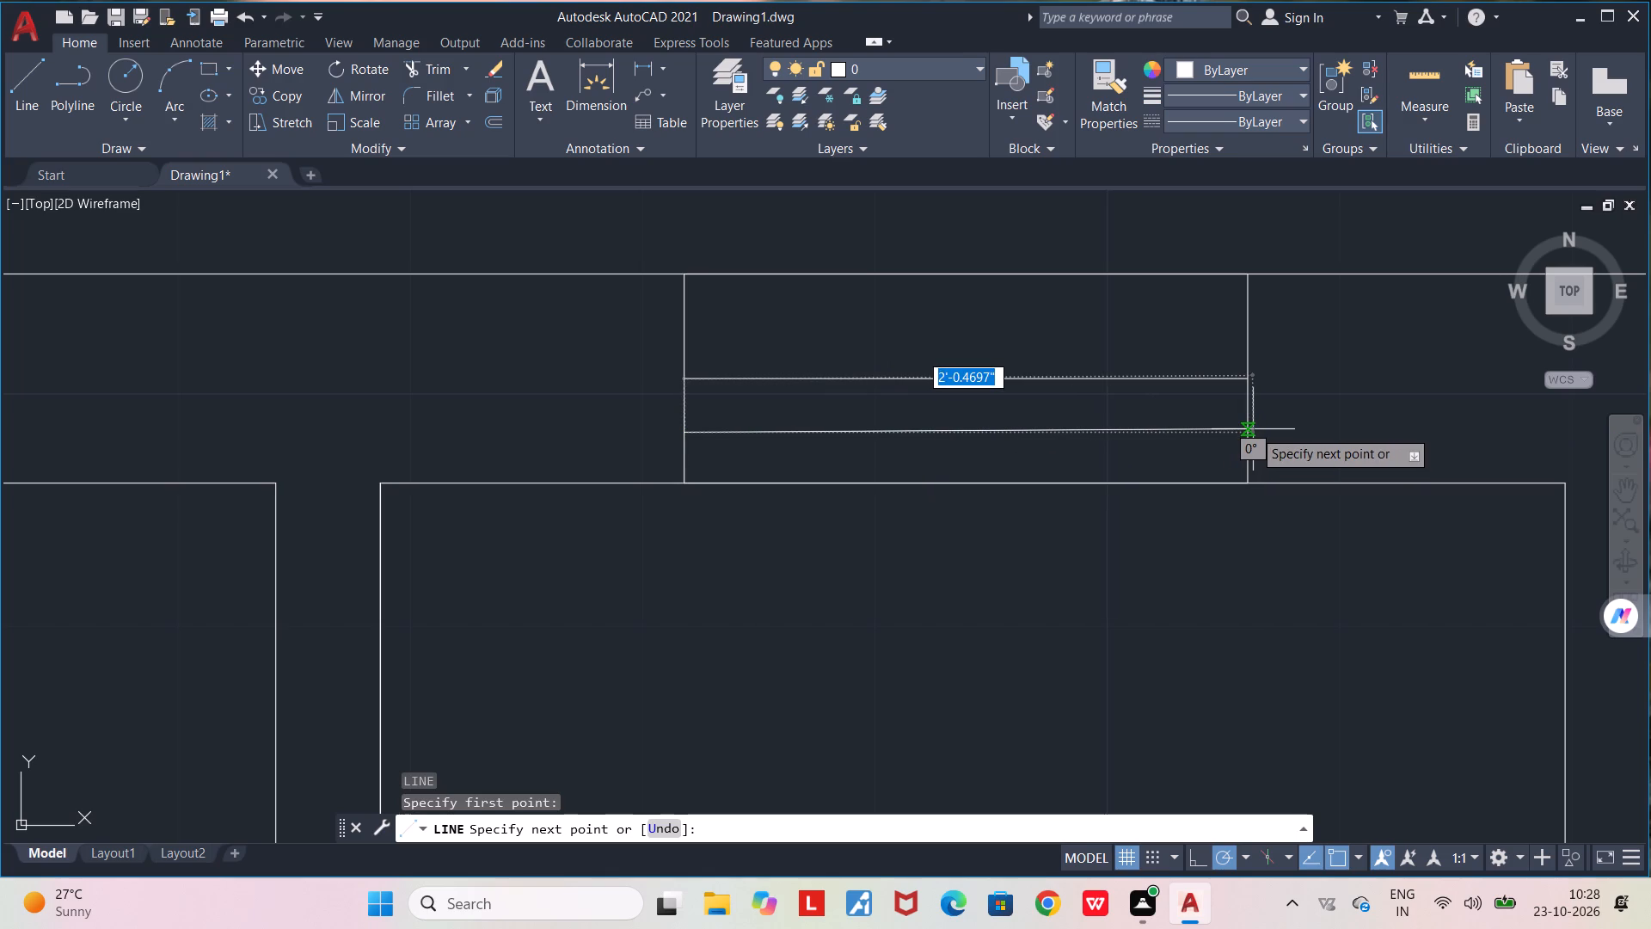
{"action": "left_click", "coordinate": [1253, 429]}
{"action": "key", "text": "space"}
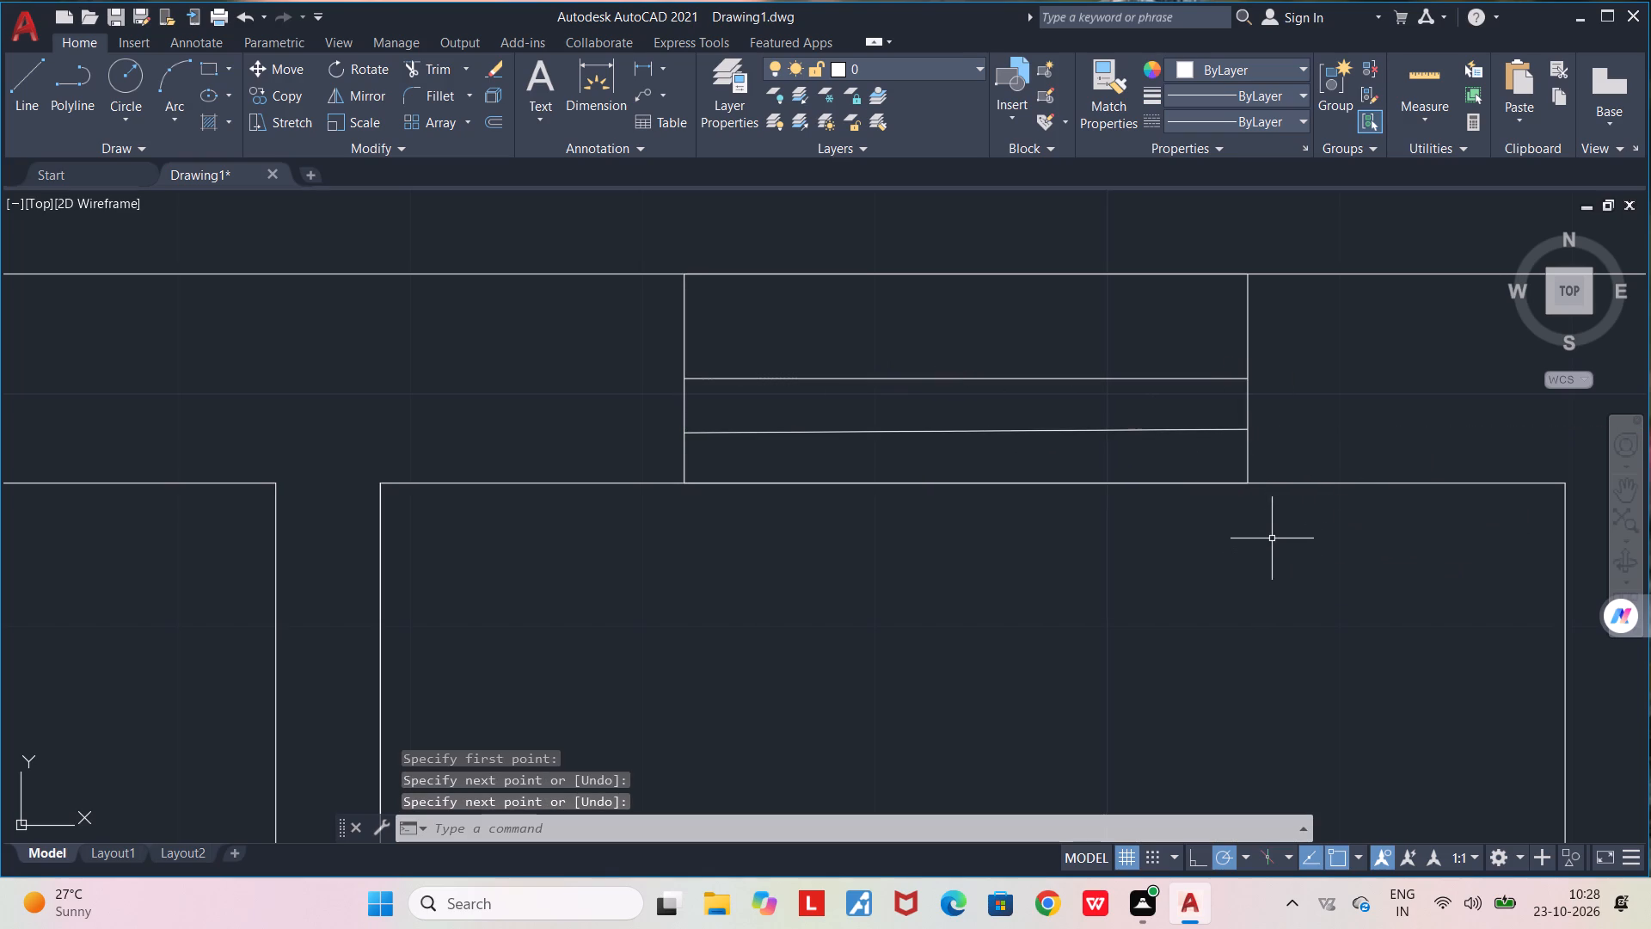
{"action": "key", "text": "l"}
{"action": "key", "text": "Return"}
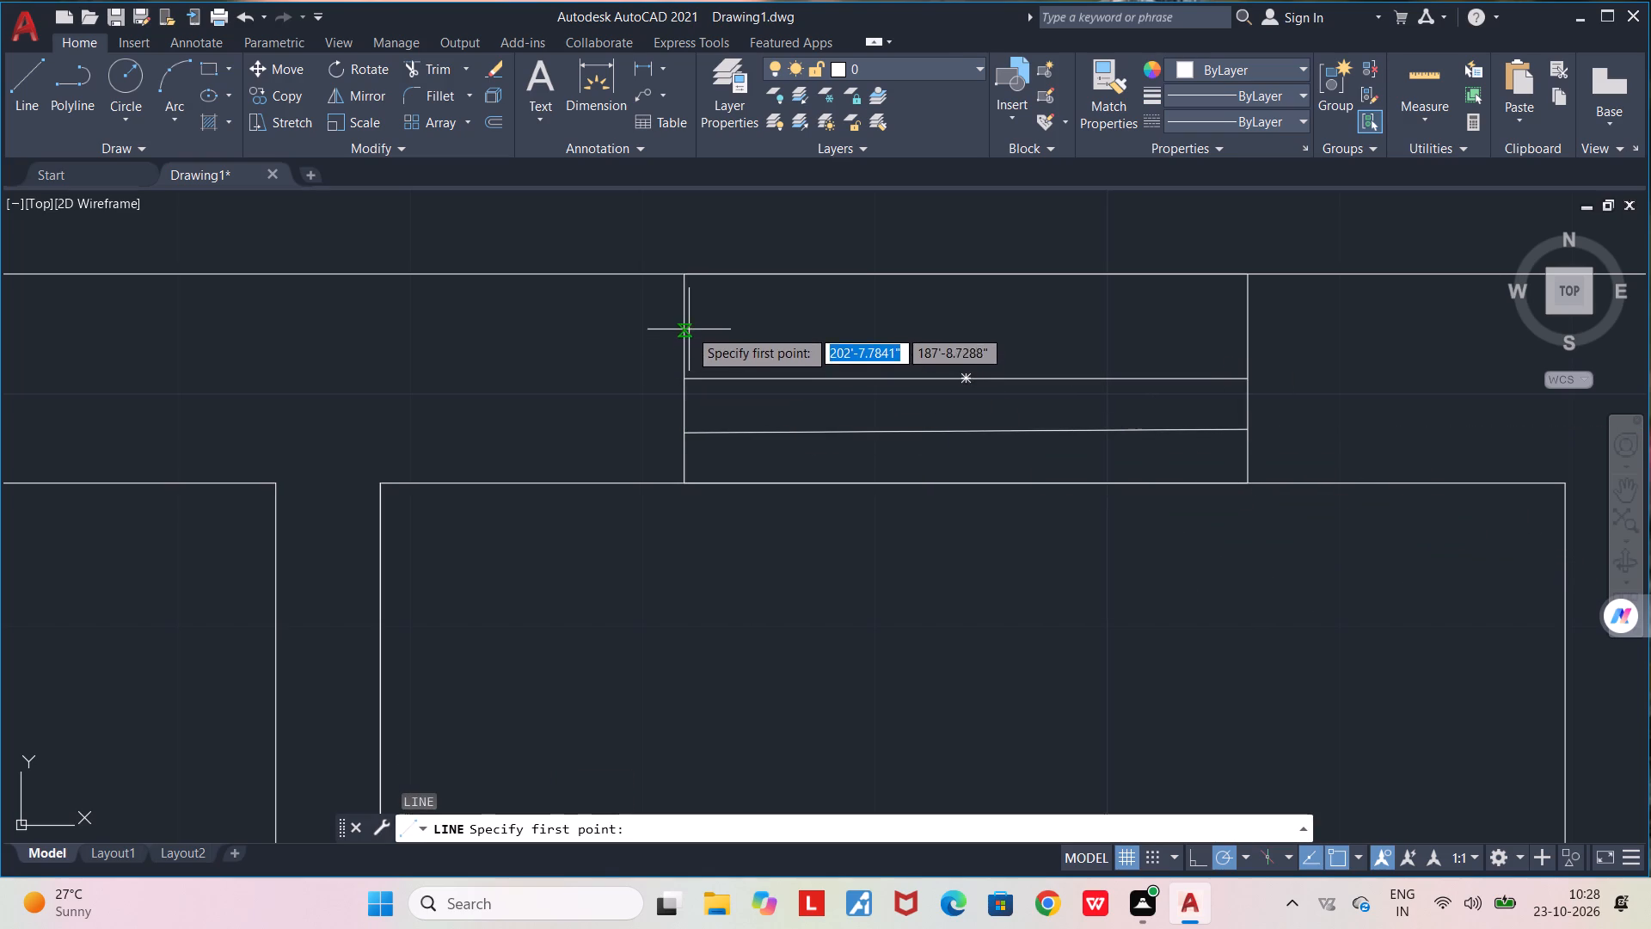
{"action": "left_click", "coordinate": [689, 322]}
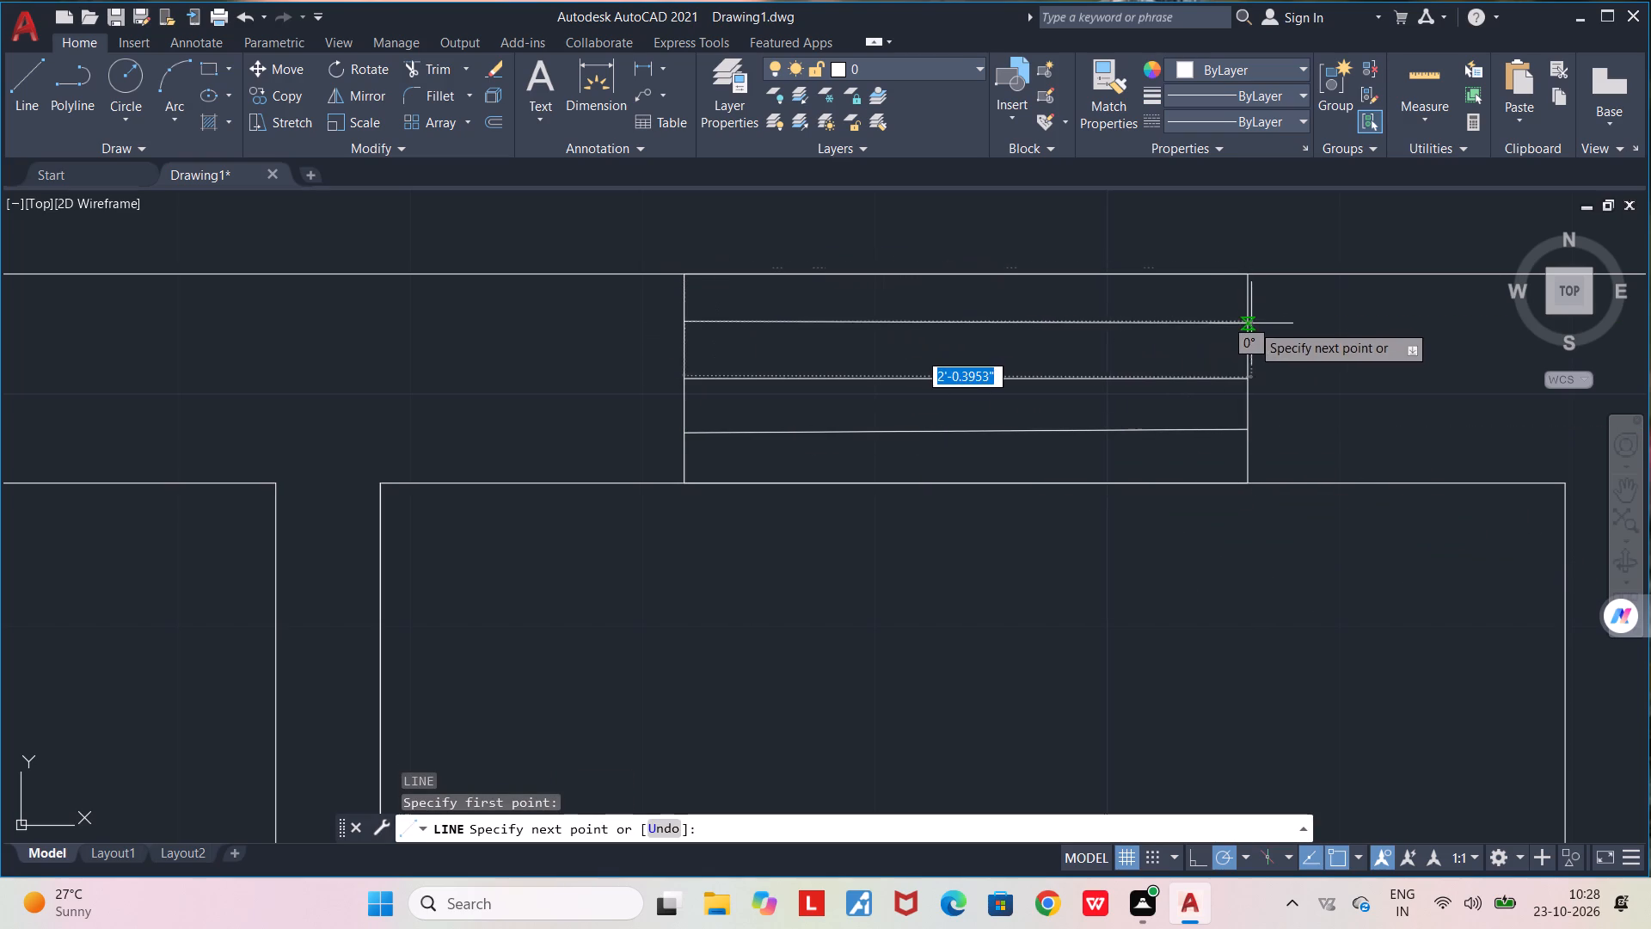
{"action": "left_click", "coordinate": [1251, 323]}
{"action": "key", "text": "space"}
Draw a window rectangle spanning the north exterior wall's thickness at the northwest room, slightly longer than the northeast room's window.
{"action": "middle_click_drag", "start_coordinate": [1188, 603], "coordinate": [1108, 530]}
{"action": "scroll", "coordinate": [1108, 530], "scroll_direction": "down", "scroll_amount": 3}
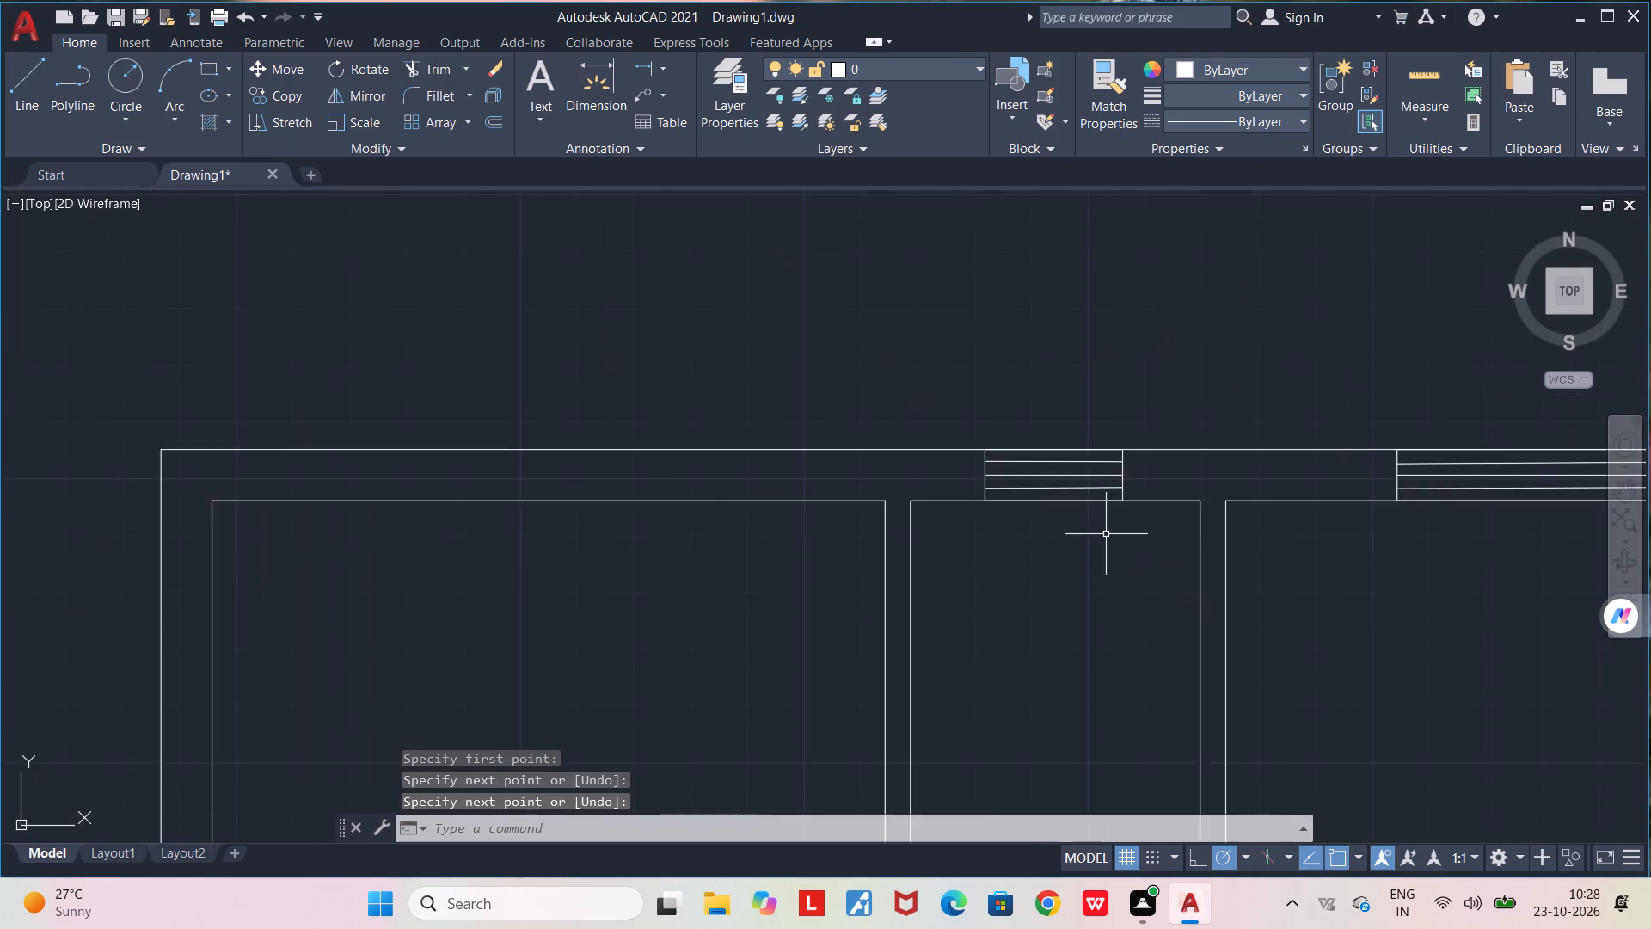
{"action": "scroll", "coordinate": [1105, 535], "scroll_direction": "down", "scroll_amount": 3}
{"action": "middle_click_drag", "start_coordinate": [1098, 601], "coordinate": [1138, 551]}
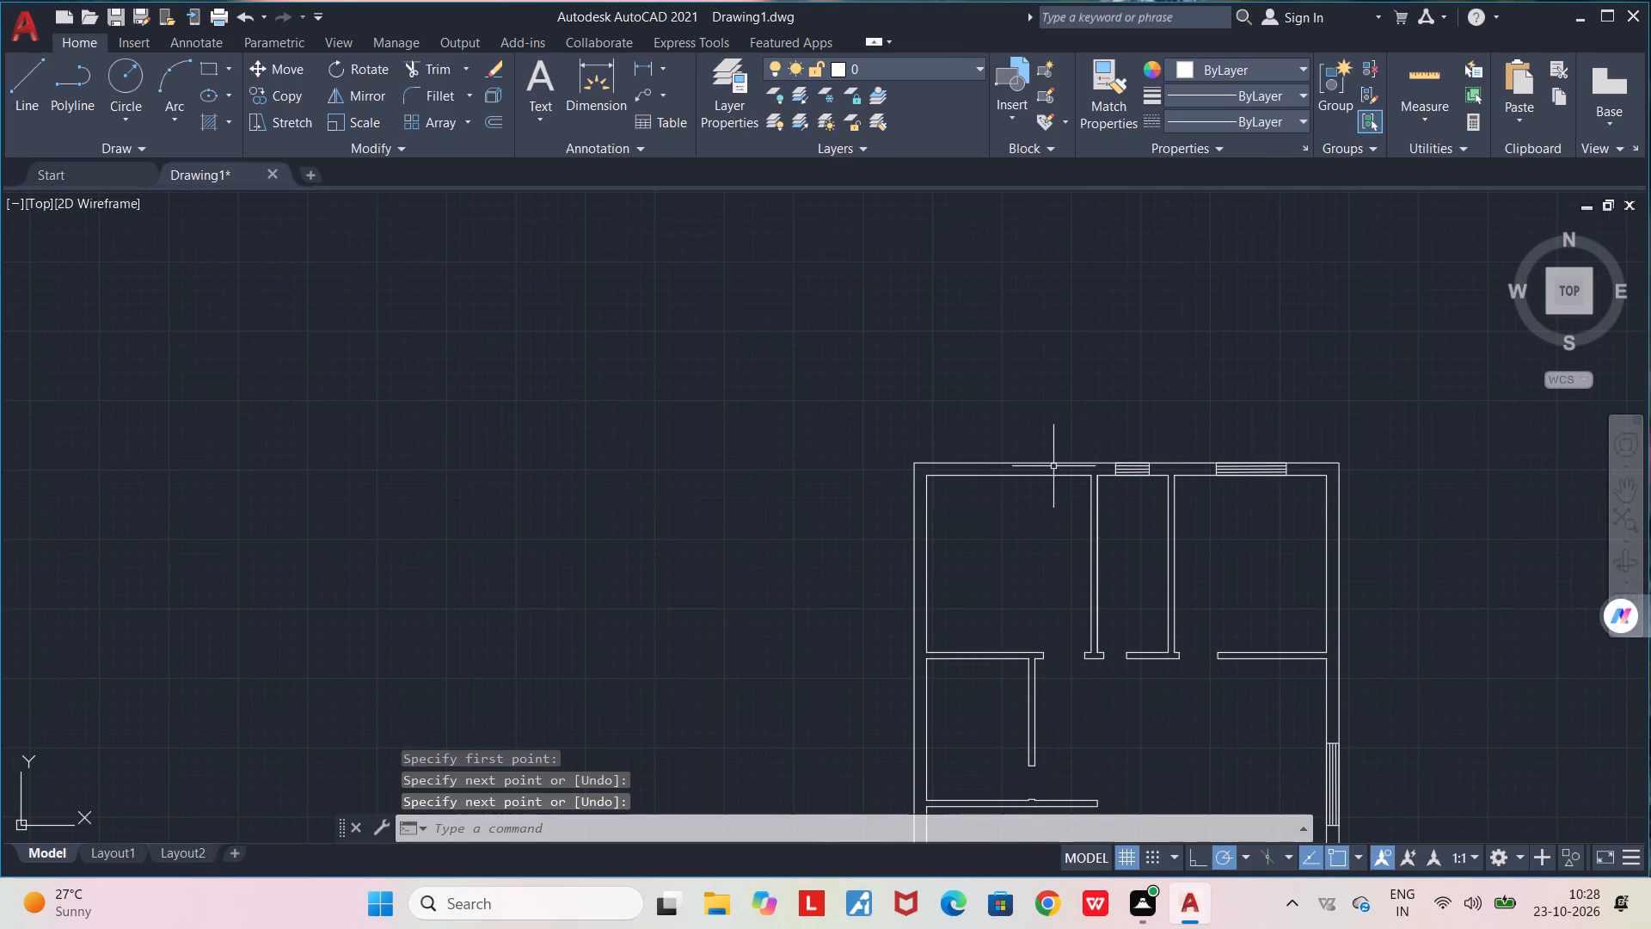
{"action": "scroll", "coordinate": [1037, 467], "scroll_direction": "up", "scroll_amount": 3}
{"action": "middle_click_drag", "start_coordinate": [959, 643], "coordinate": [877, 535]}
{"action": "scroll", "coordinate": [877, 535], "scroll_direction": "down", "scroll_amount": 1}
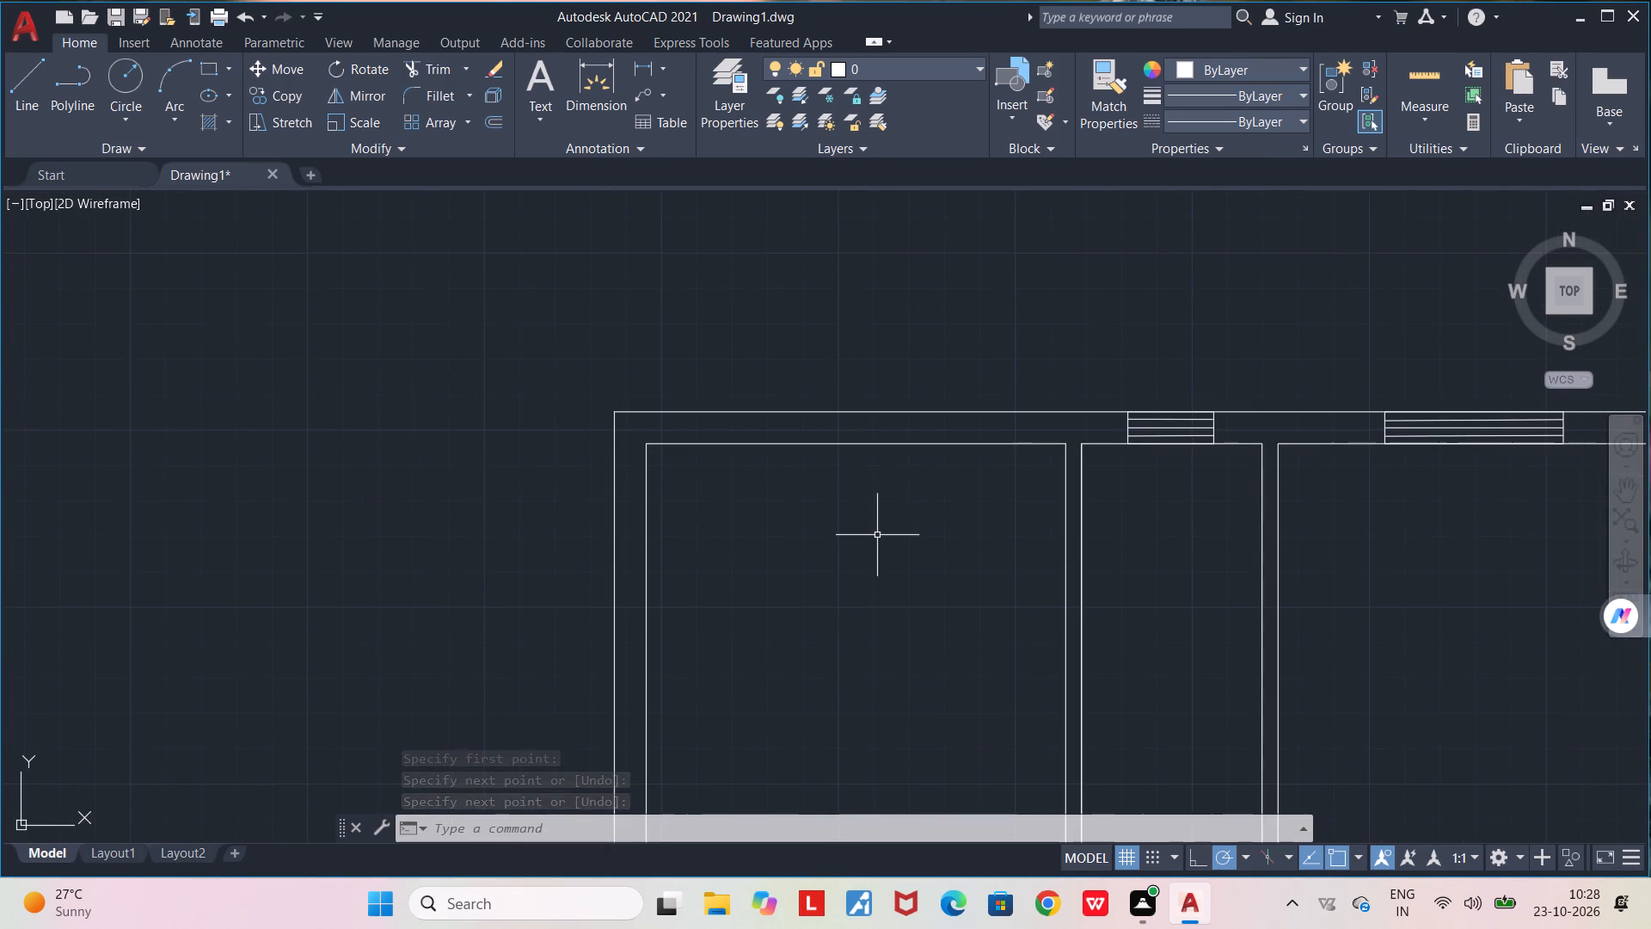
{"action": "left_click", "coordinate": [204, 65]}
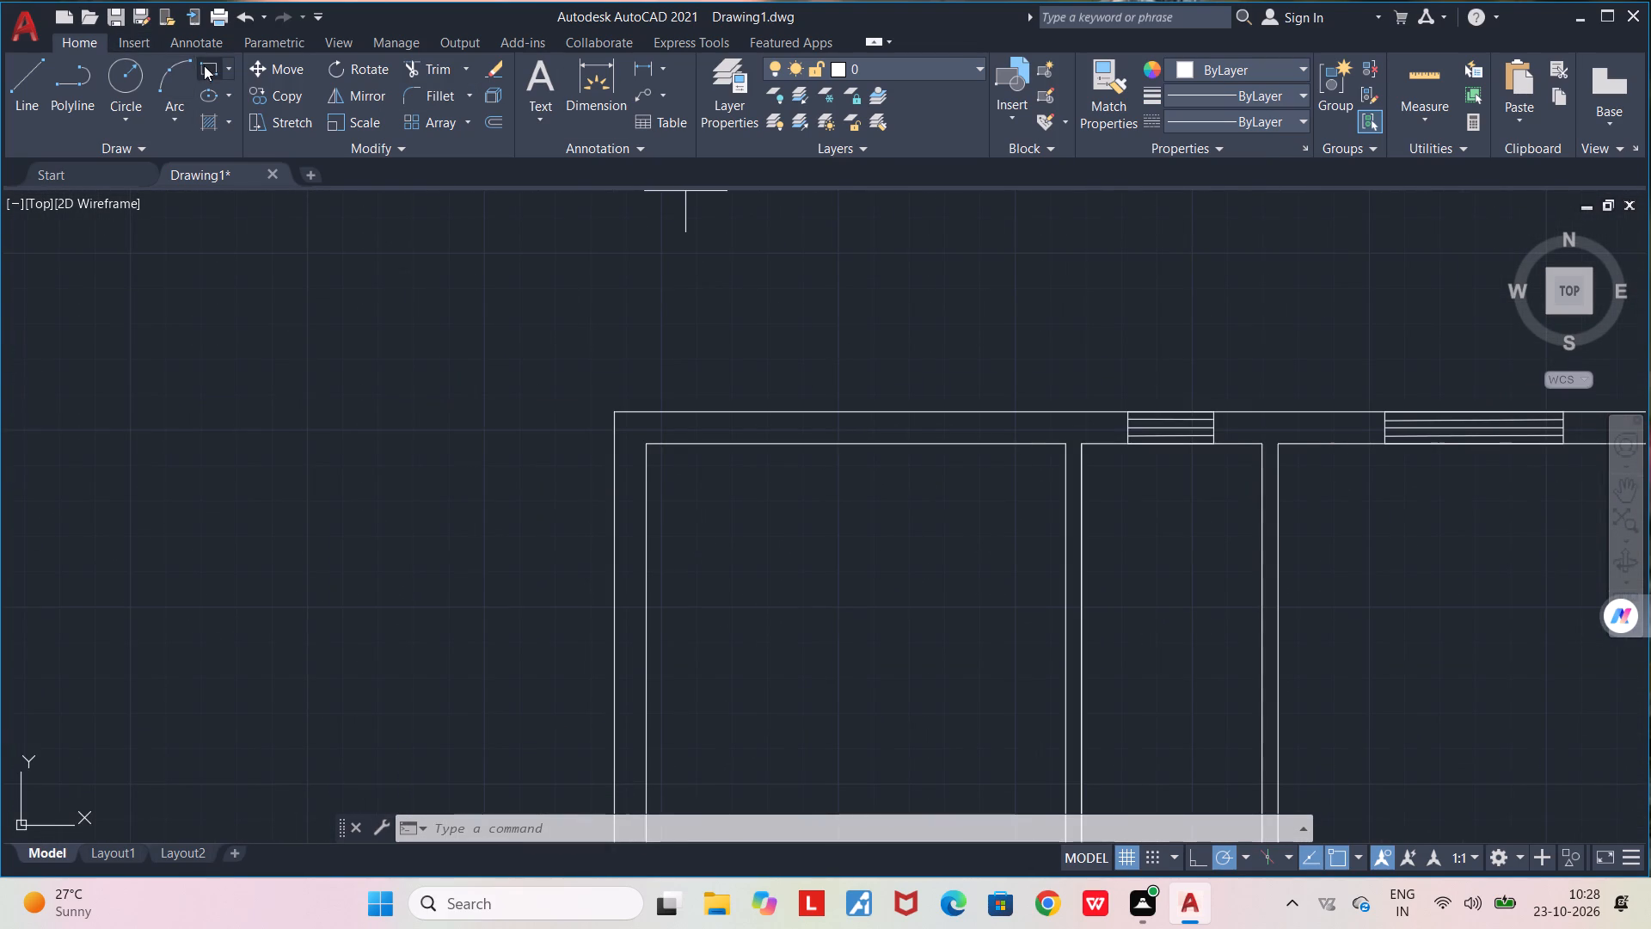
{"action": "left_click", "coordinate": [759, 412]}
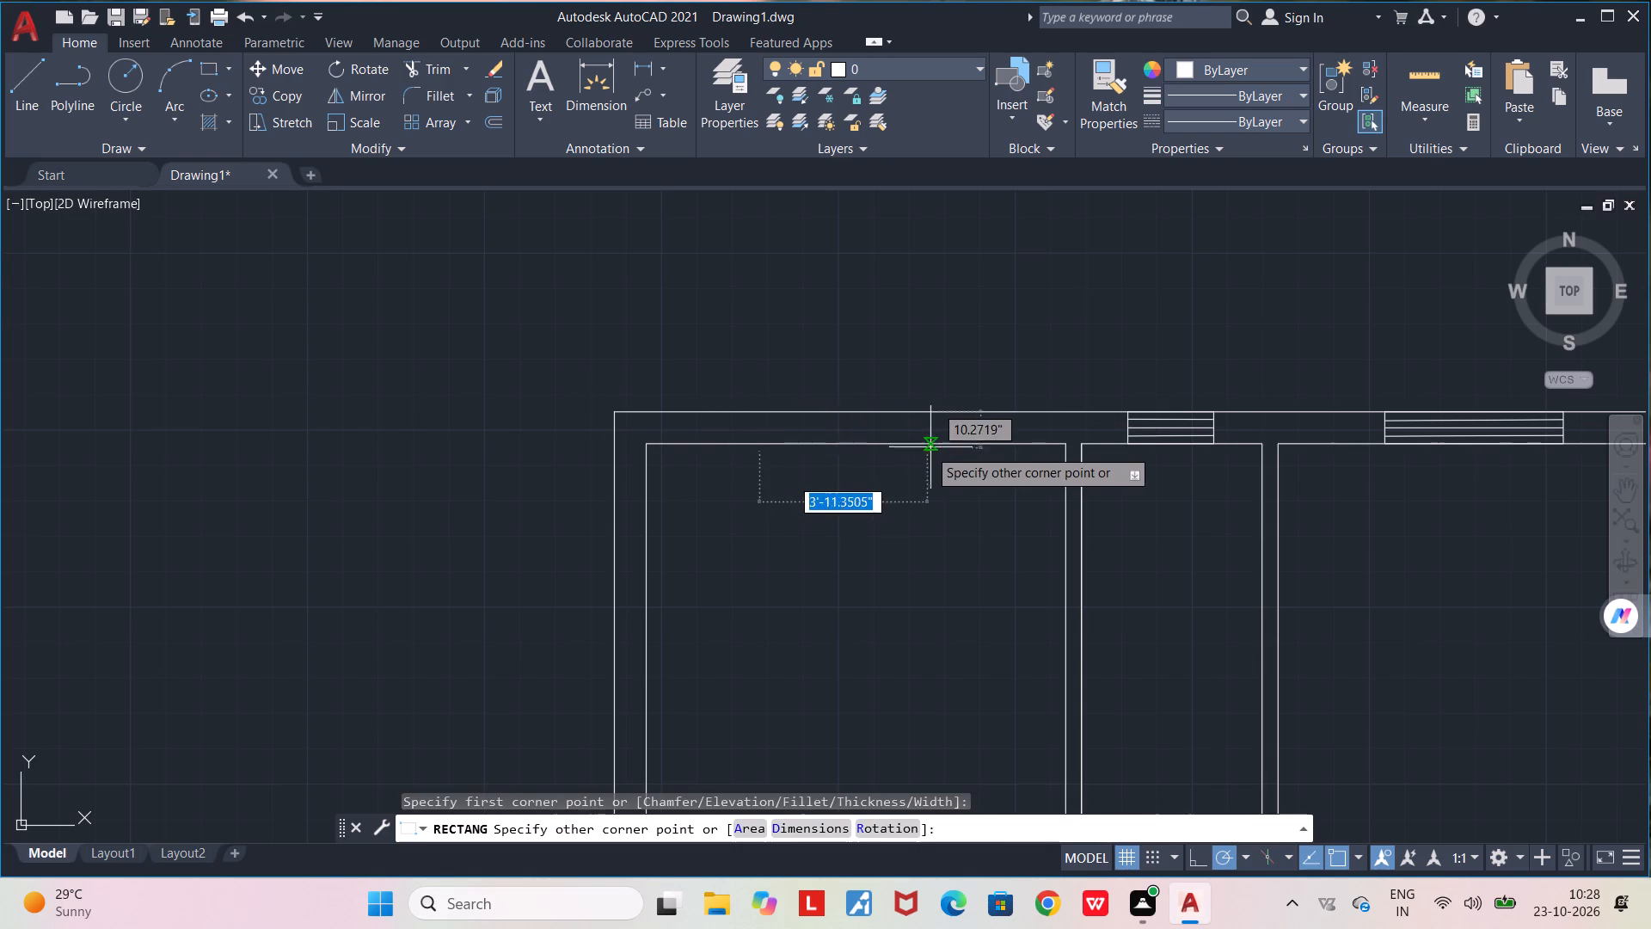
{"action": "left_click", "coordinate": [951, 444]}
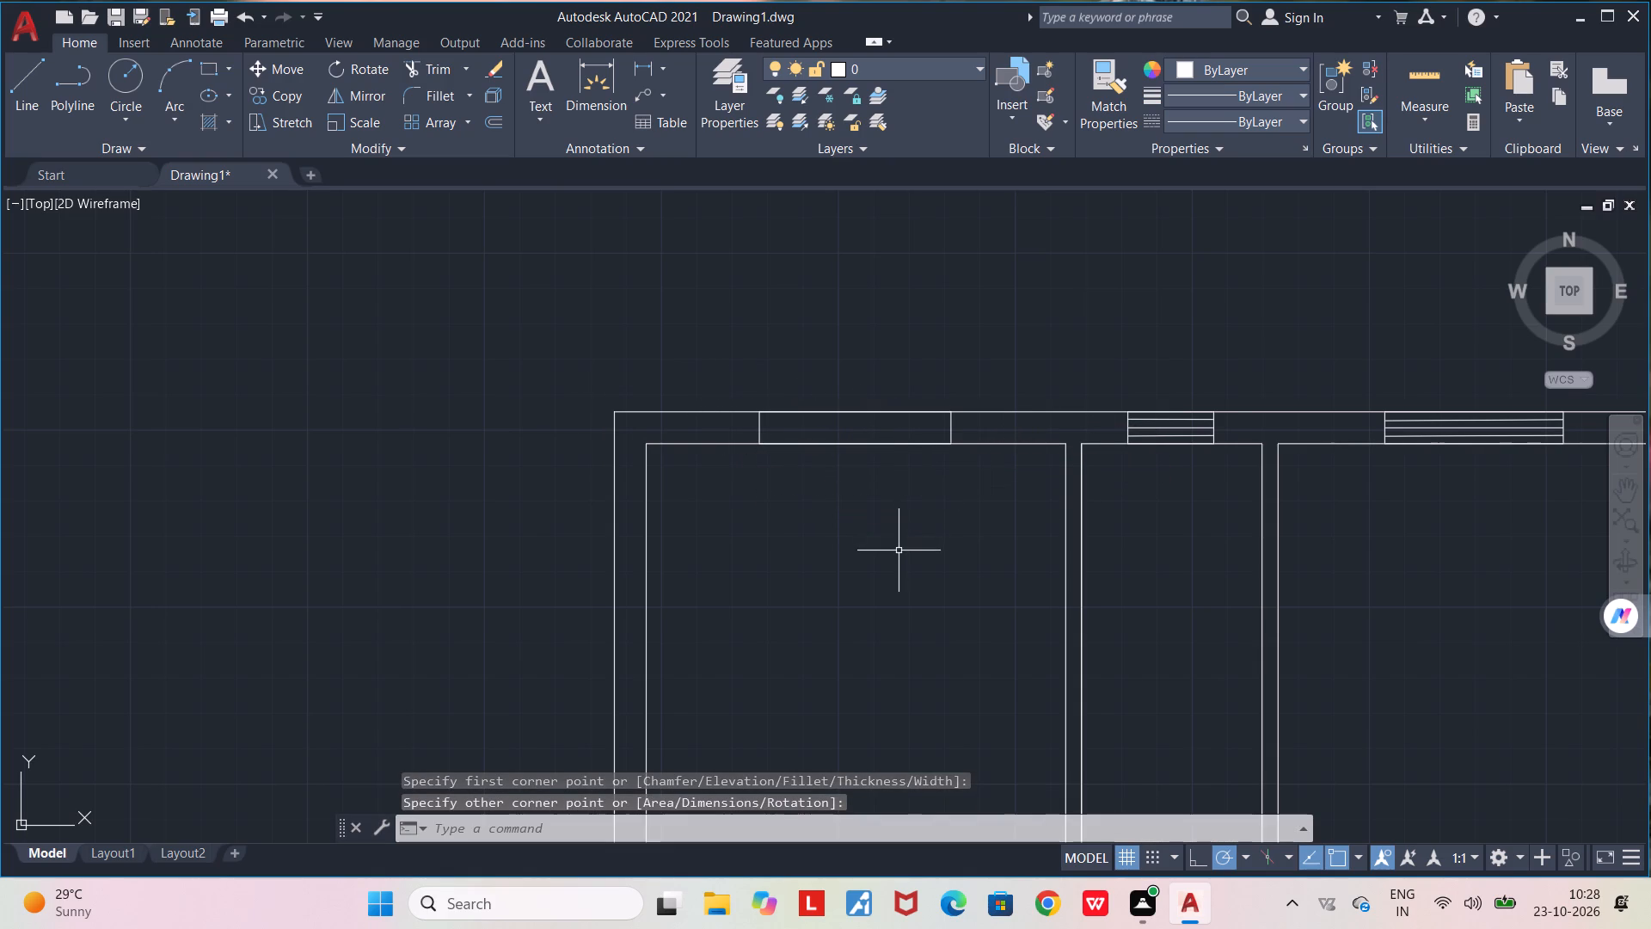
Draw a horizontal centre line through the northwest room's north window rectangle, joining the midpoints of its short sides.
{"action": "scroll", "coordinate": [892, 458], "scroll_direction": "up", "scroll_amount": 1}
{"action": "middle_click_drag", "start_coordinate": [845, 410], "coordinate": [821, 447]}
{"action": "scroll", "coordinate": [822, 449], "scroll_direction": "up", "scroll_amount": 1}
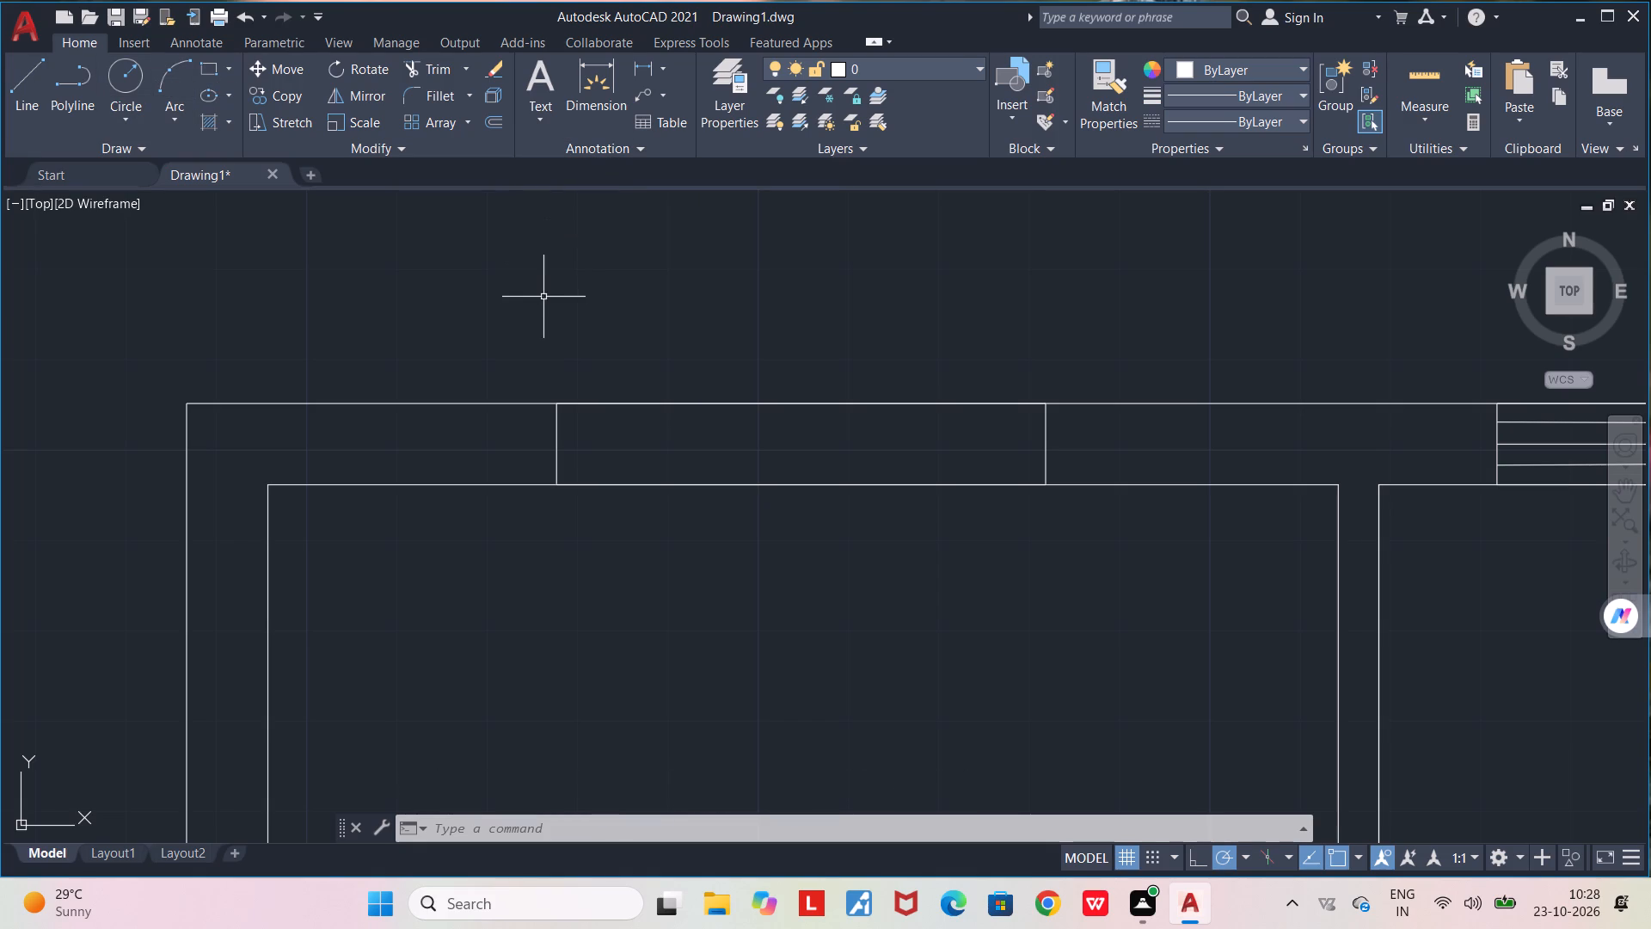
{"action": "key", "text": "l"}
{"action": "key", "text": "Return"}
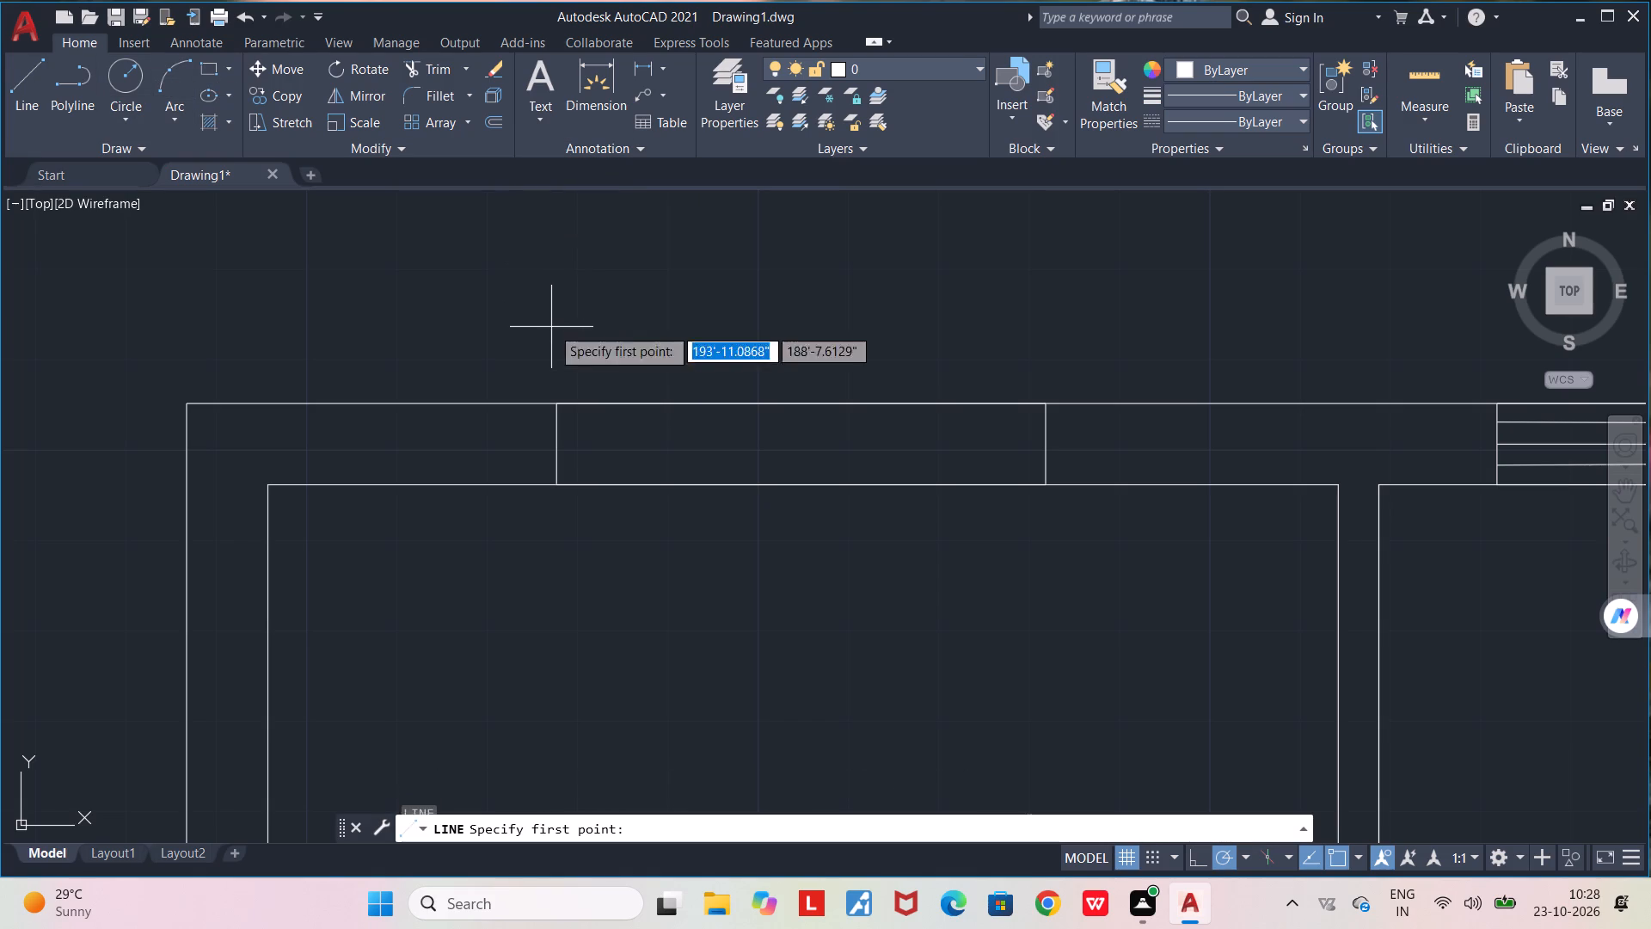
{"action": "left_click", "coordinate": [557, 443]}
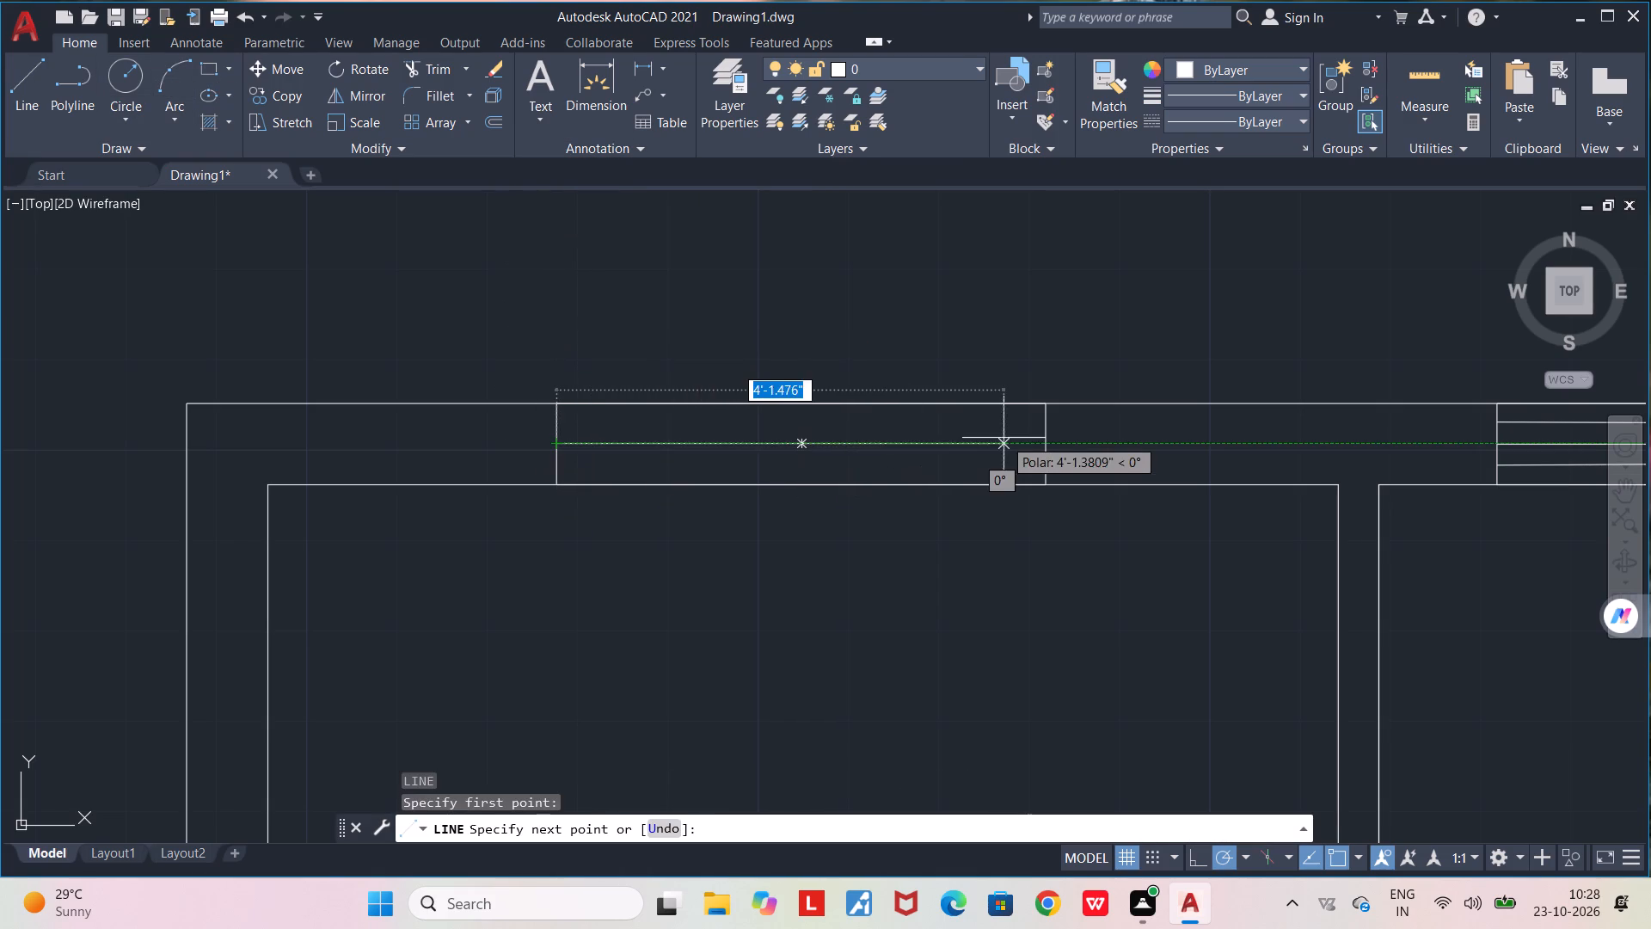
{"action": "left_click", "coordinate": [1043, 442]}
{"action": "key", "text": "space"}
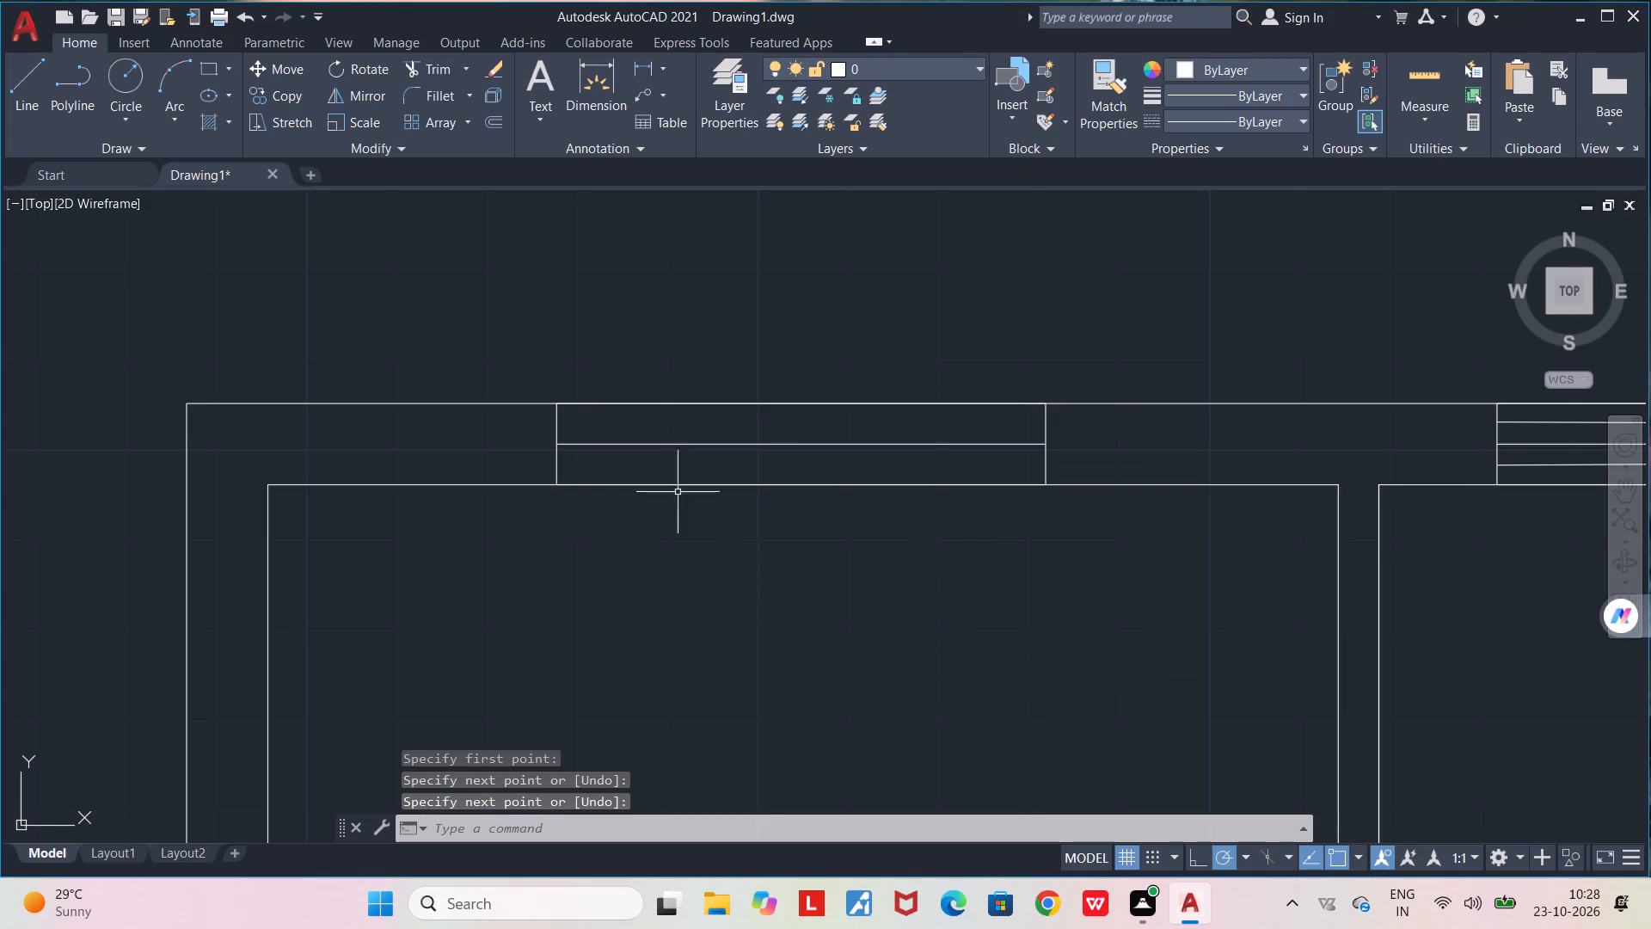
Draw two more lengthwise lines across the northwest room's north window, one roughly midway on each side of its centre line.
{"action": "scroll", "coordinate": [648, 481], "scroll_direction": "up", "scroll_amount": 1}
{"action": "middle_click_drag", "start_coordinate": [655, 467], "coordinate": [678, 409]}
{"action": "key", "text": "l"}
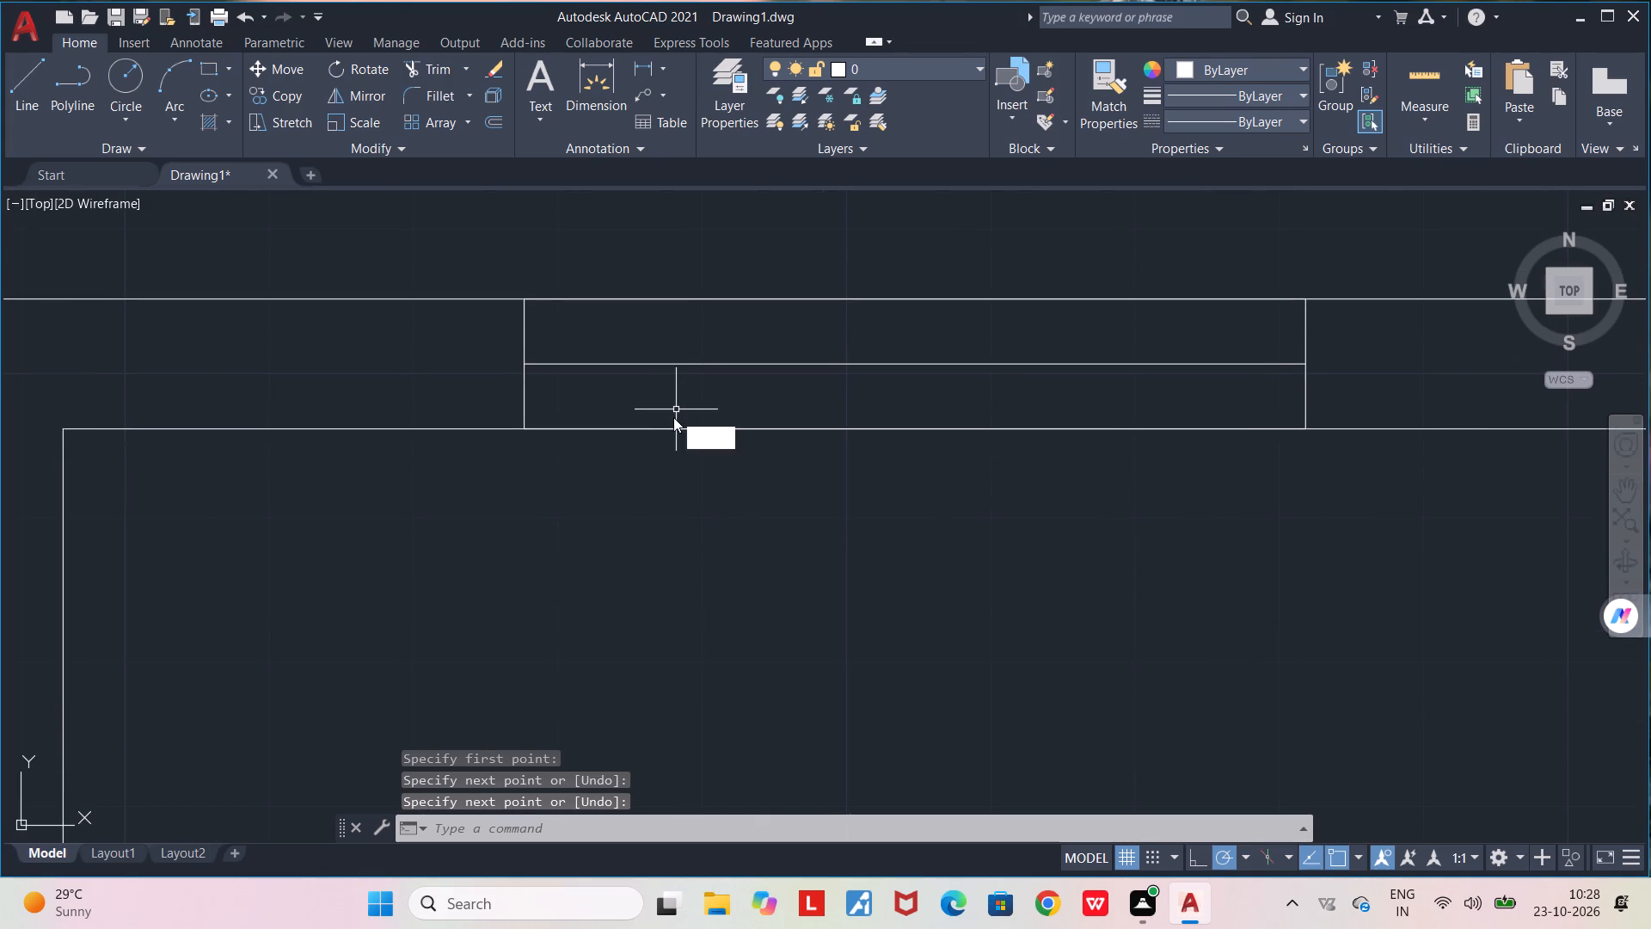
{"action": "key", "text": "Return"}
{"action": "left_click", "coordinate": [534, 396]}
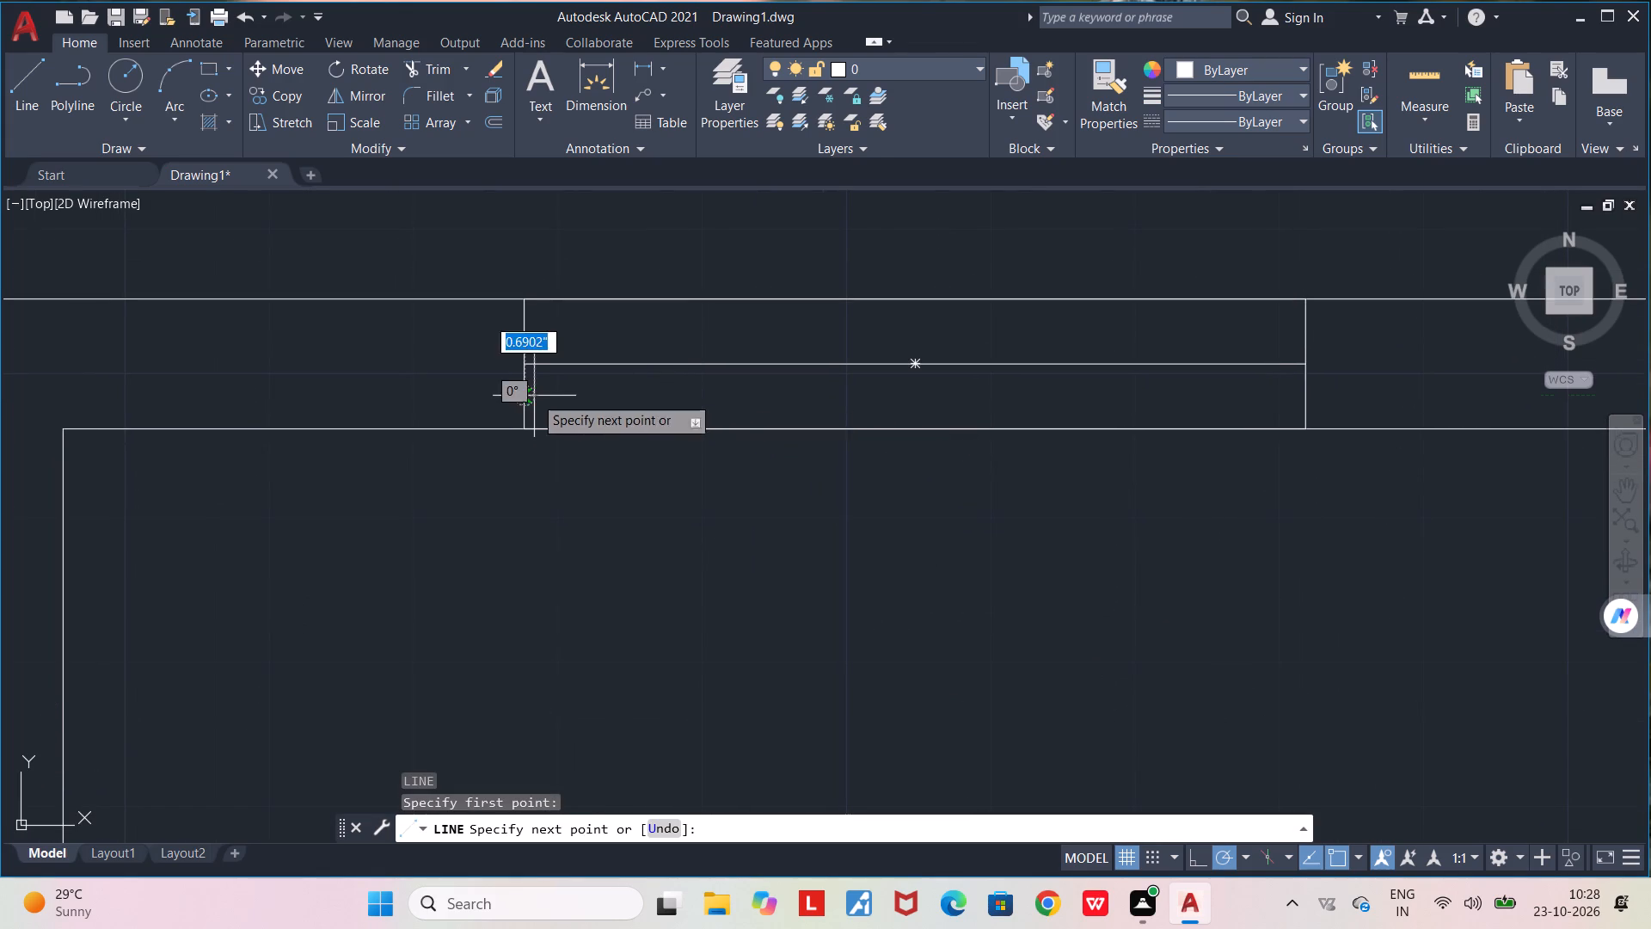
{"action": "left_click", "coordinate": [1306, 394]}
{"action": "key", "text": "space"}
{"action": "key", "text": "l"}
{"action": "key", "text": "Return"}
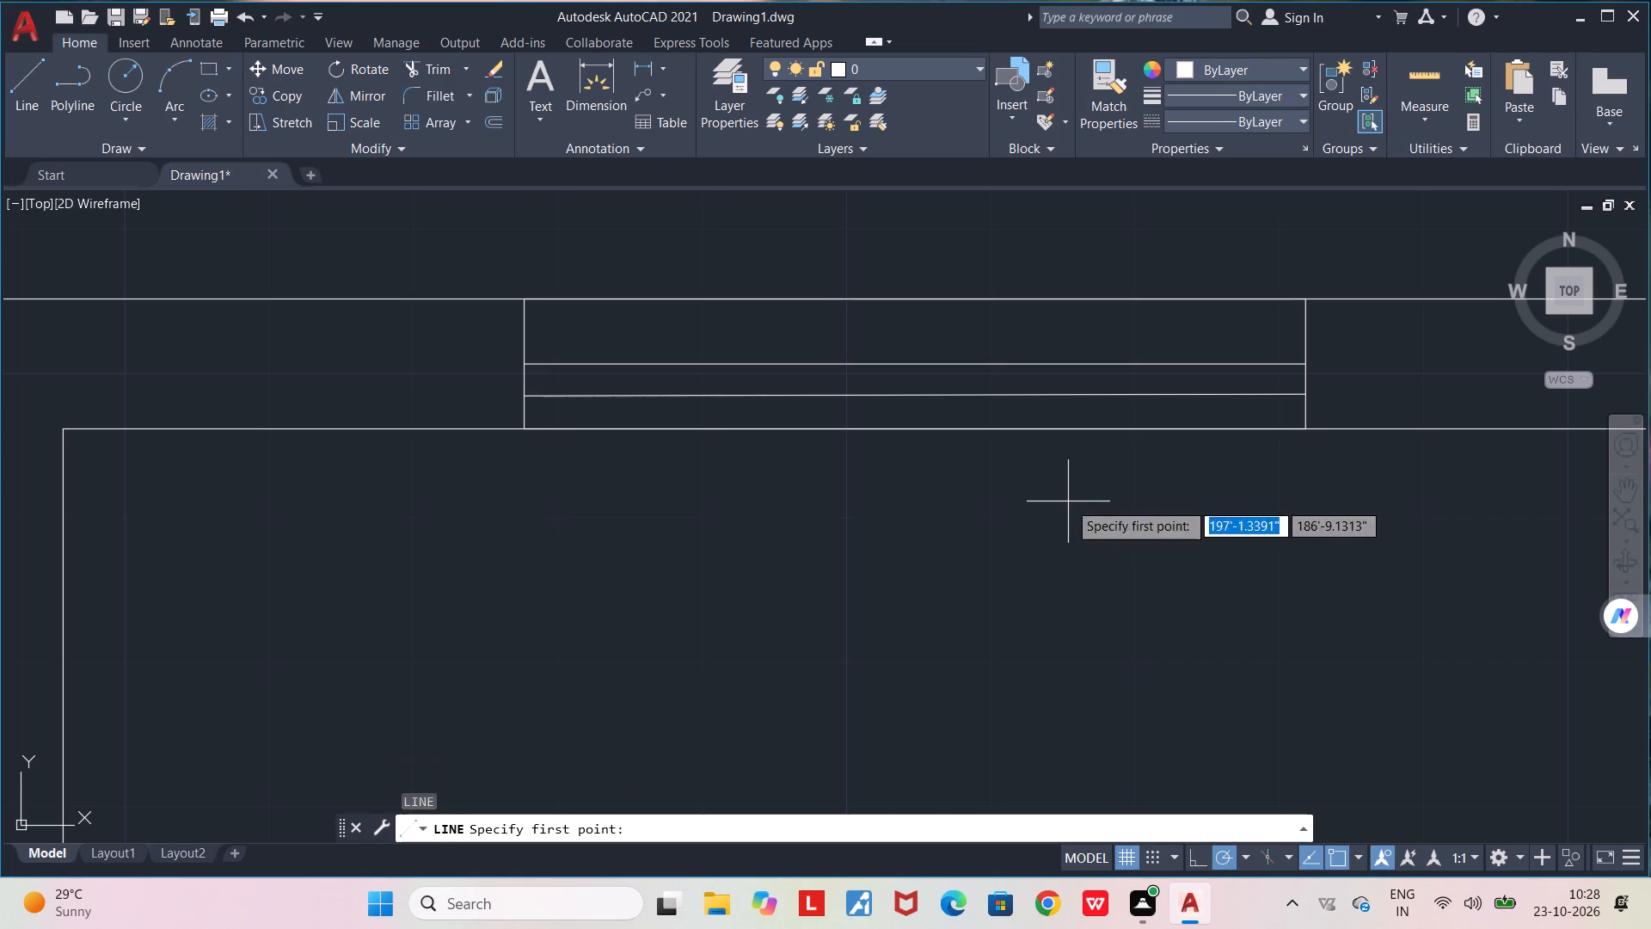
{"action": "left_click", "coordinate": [525, 333]}
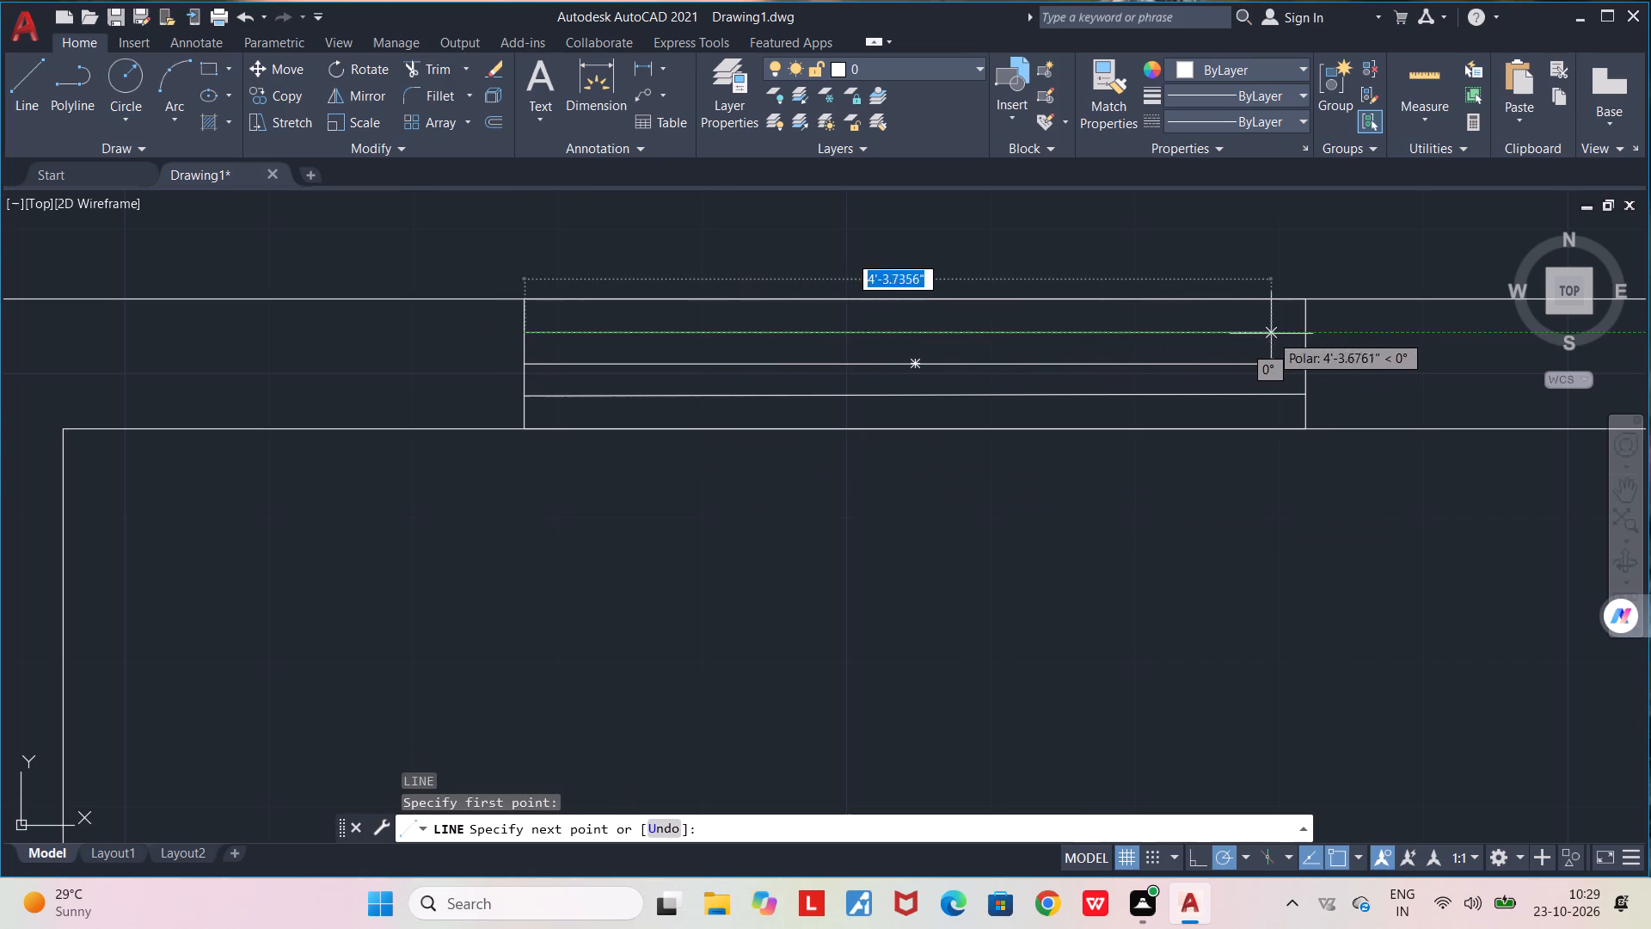
{"action": "left_click", "coordinate": [1304, 331]}
{"action": "key", "text": "space"}
Draw a window rectangle about 3'-9" long spanning the west exterior wall's thickness at the small room south of the northwest room.
{"action": "scroll", "coordinate": [1228, 588], "scroll_direction": "down", "scroll_amount": 2}
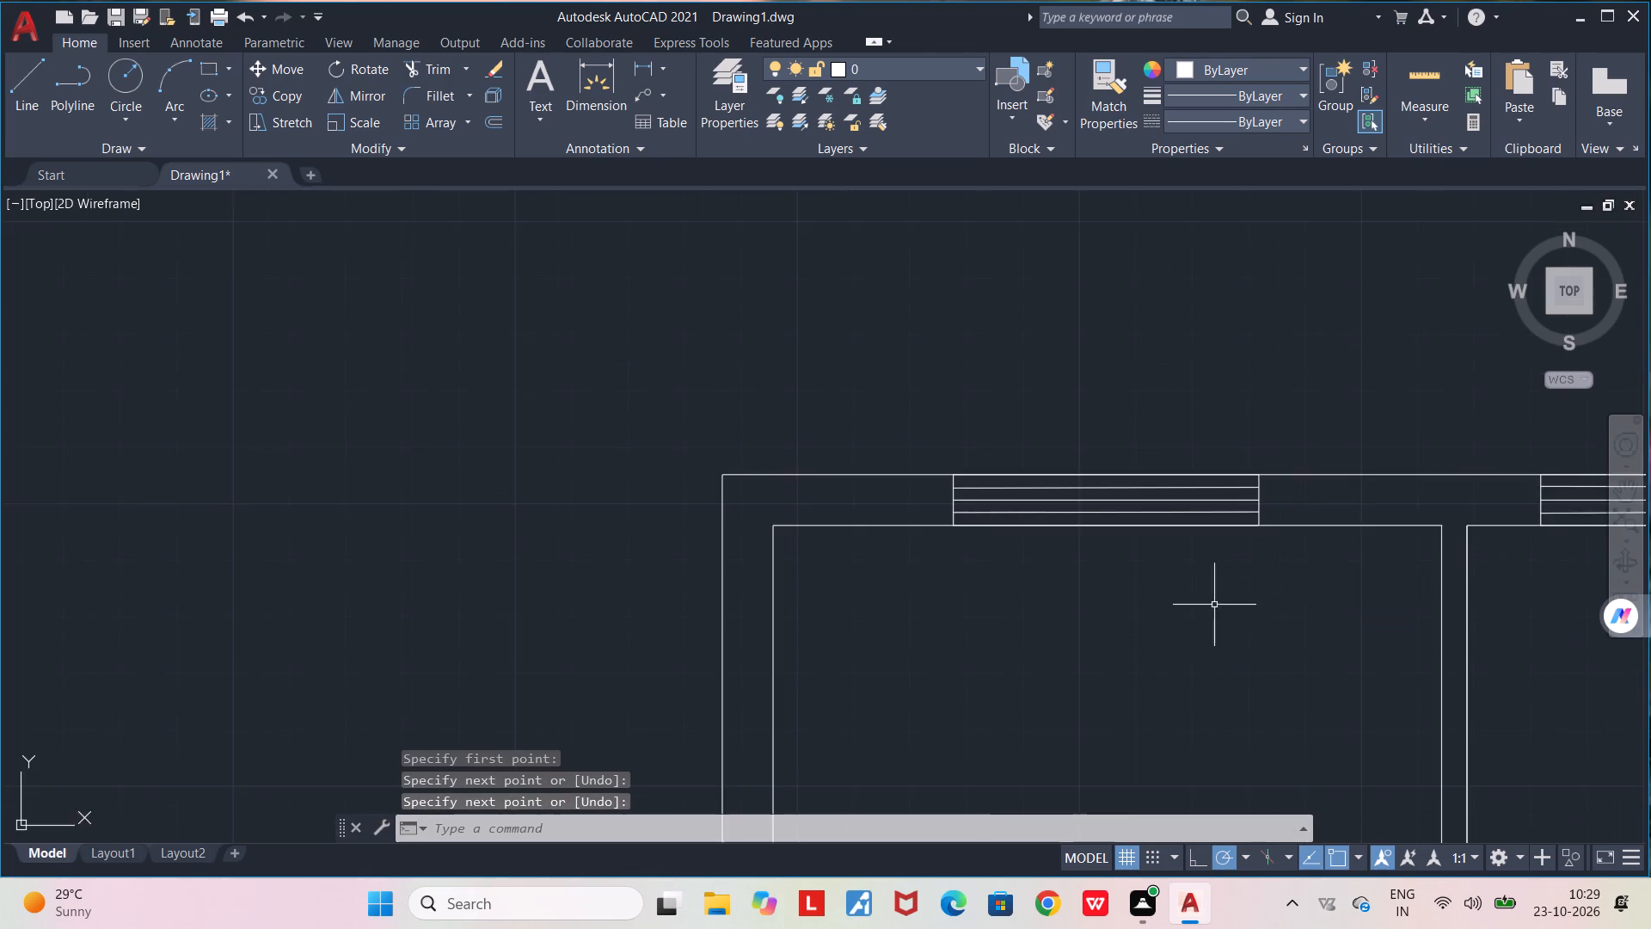
{"action": "middle_click_drag", "start_coordinate": [1195, 600], "coordinate": [1093, 377]}
{"action": "scroll", "coordinate": [1104, 377], "scroll_direction": "down", "scroll_amount": 3}
{"action": "middle_click_drag", "start_coordinate": [1109, 472], "coordinate": [1059, 443]}
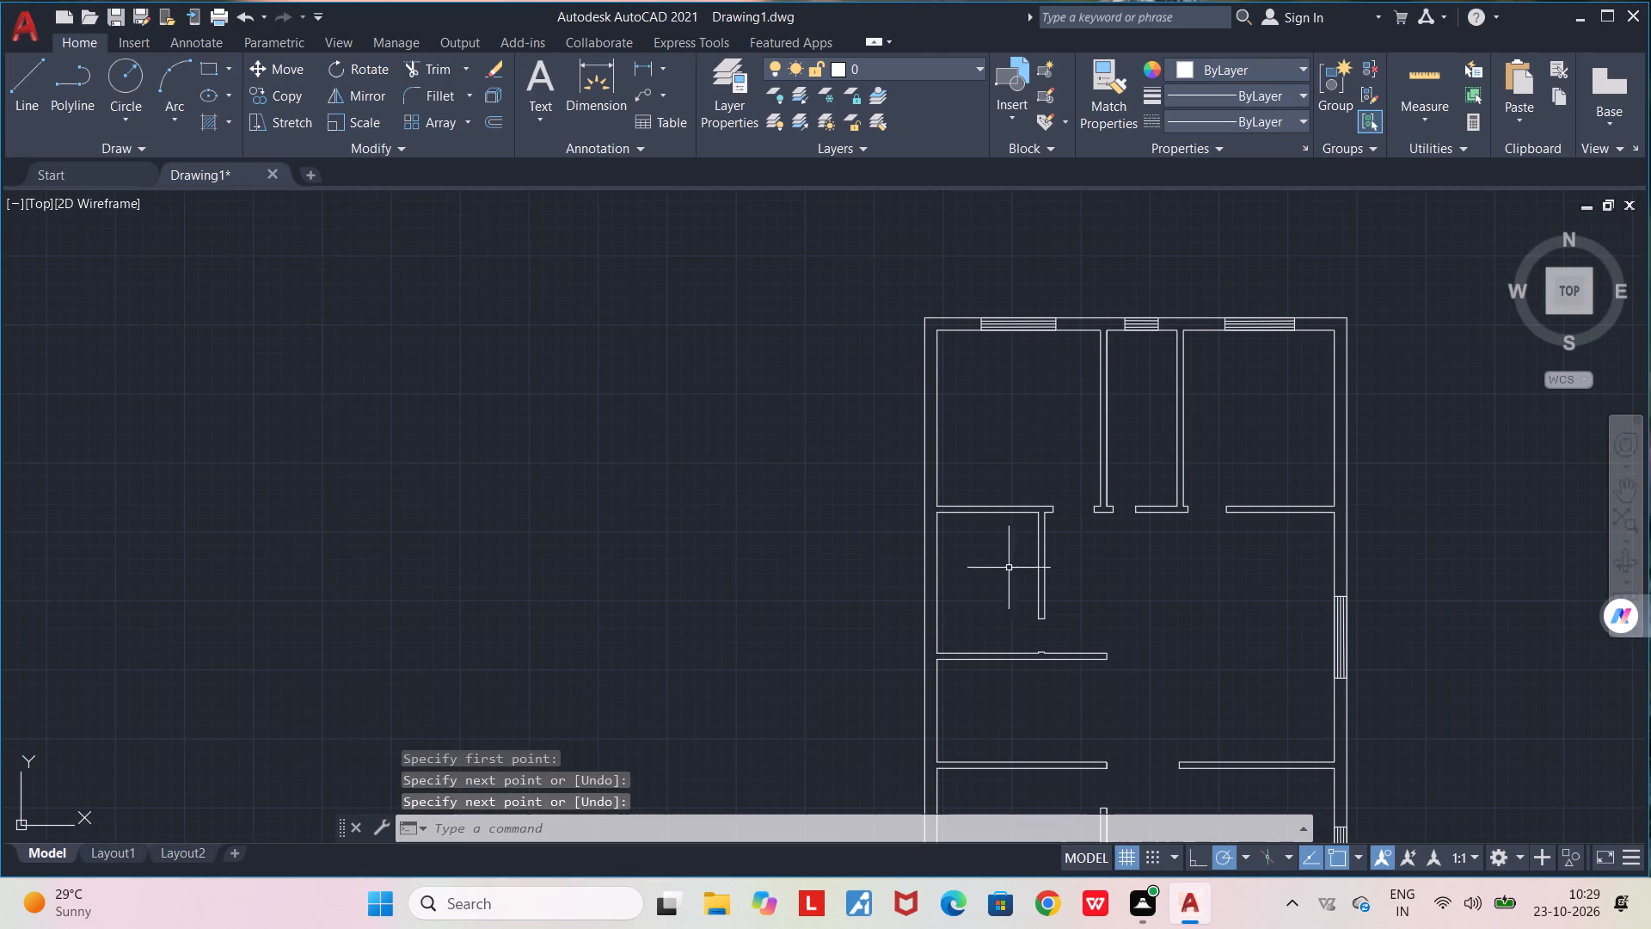
{"action": "scroll", "coordinate": [936, 615], "scroll_direction": "up", "scroll_amount": 1}
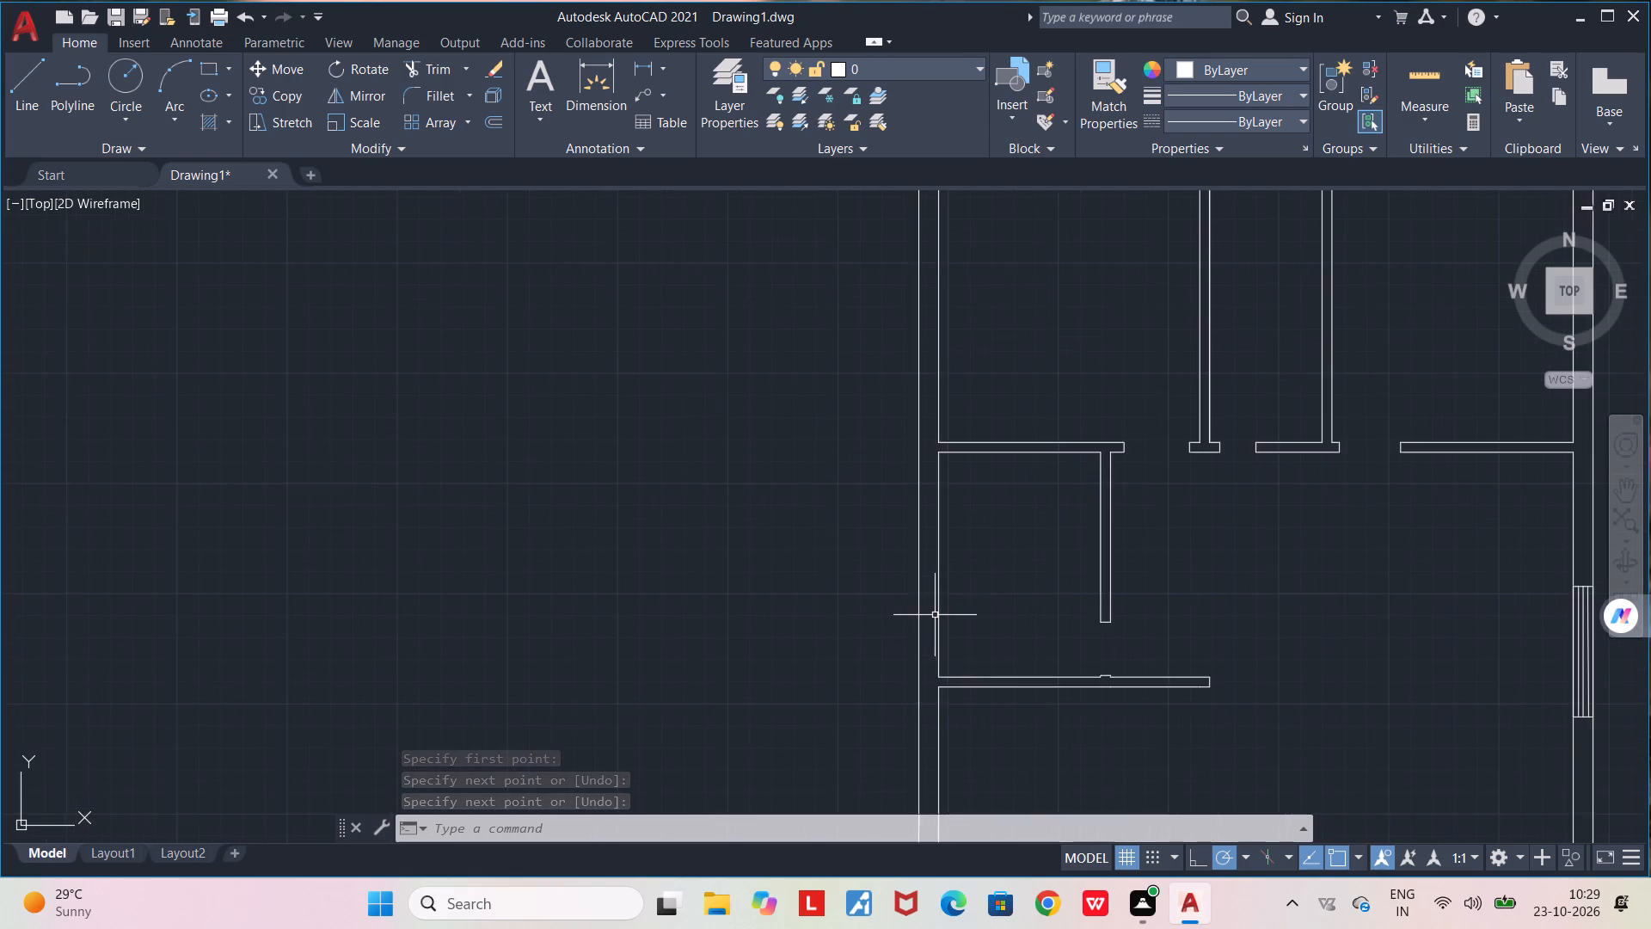
{"action": "scroll", "coordinate": [935, 615], "scroll_direction": "up", "scroll_amount": 1}
{"action": "middle_click_drag", "start_coordinate": [930, 612], "coordinate": [831, 535]}
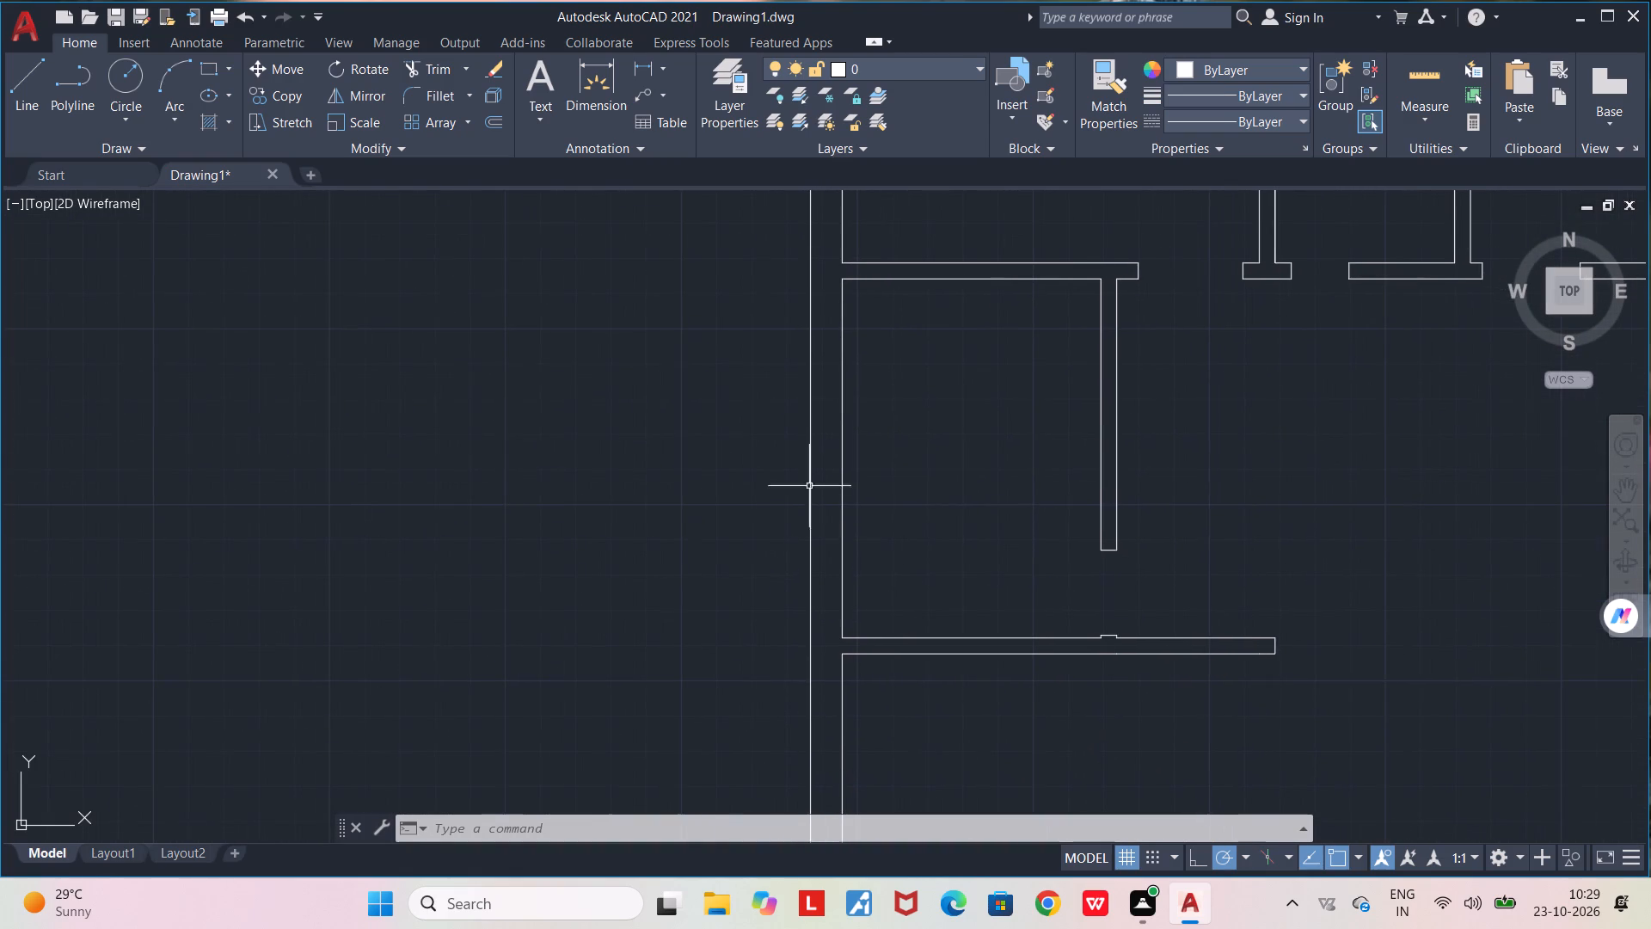
{"action": "left_click", "coordinate": [206, 69]}
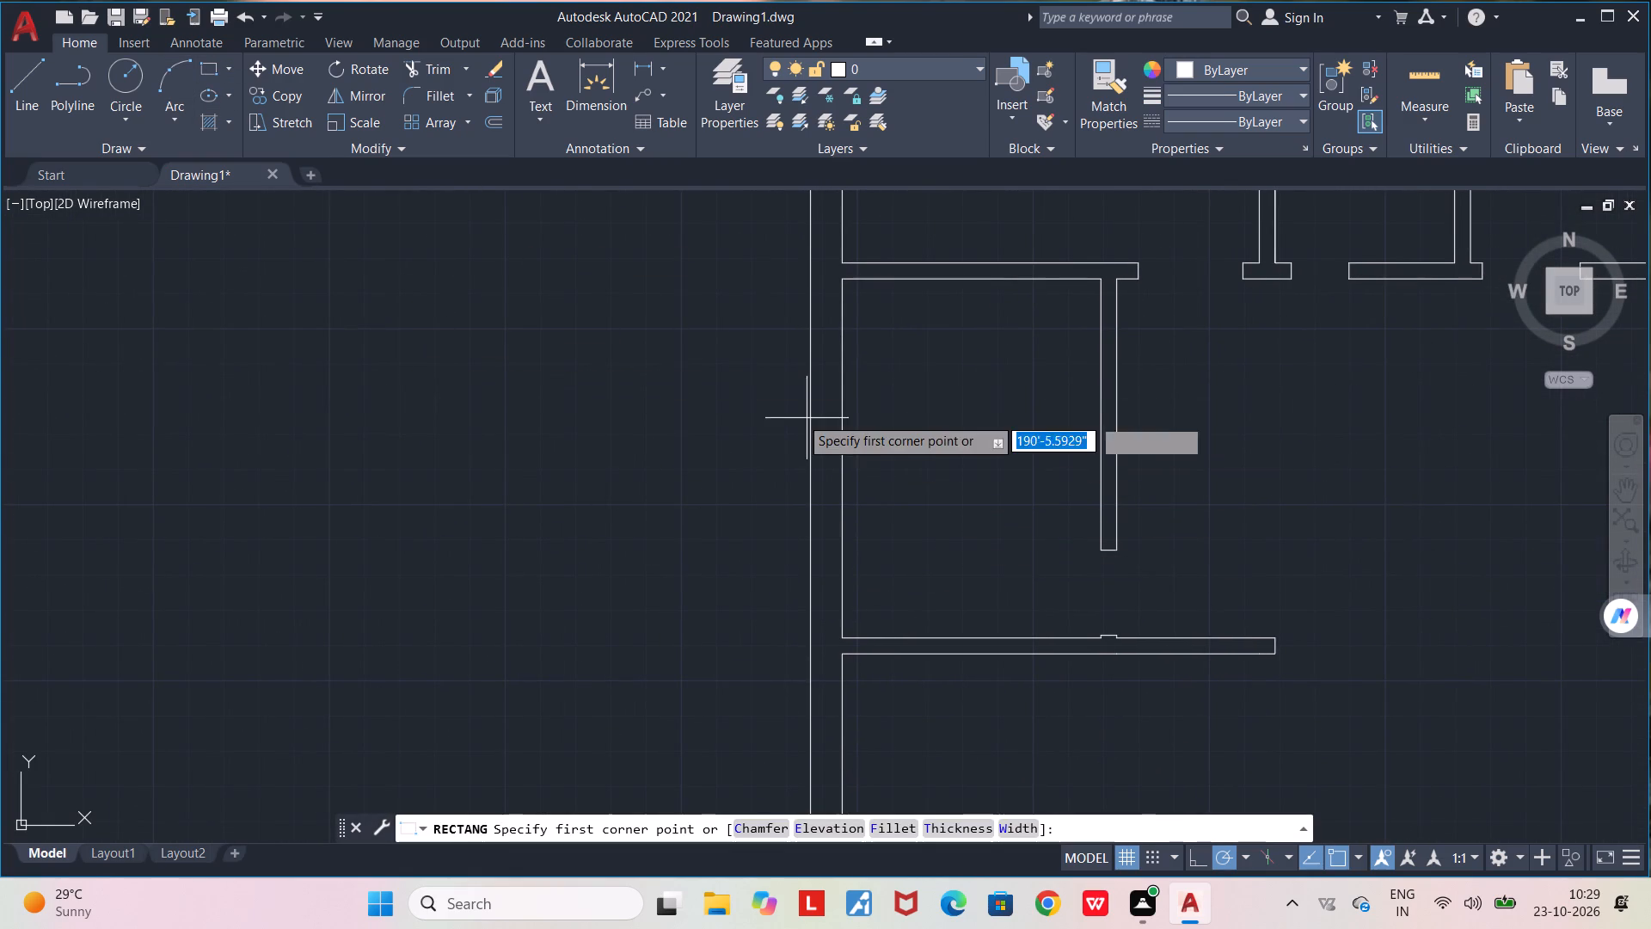
{"action": "left_click", "coordinate": [809, 394]}
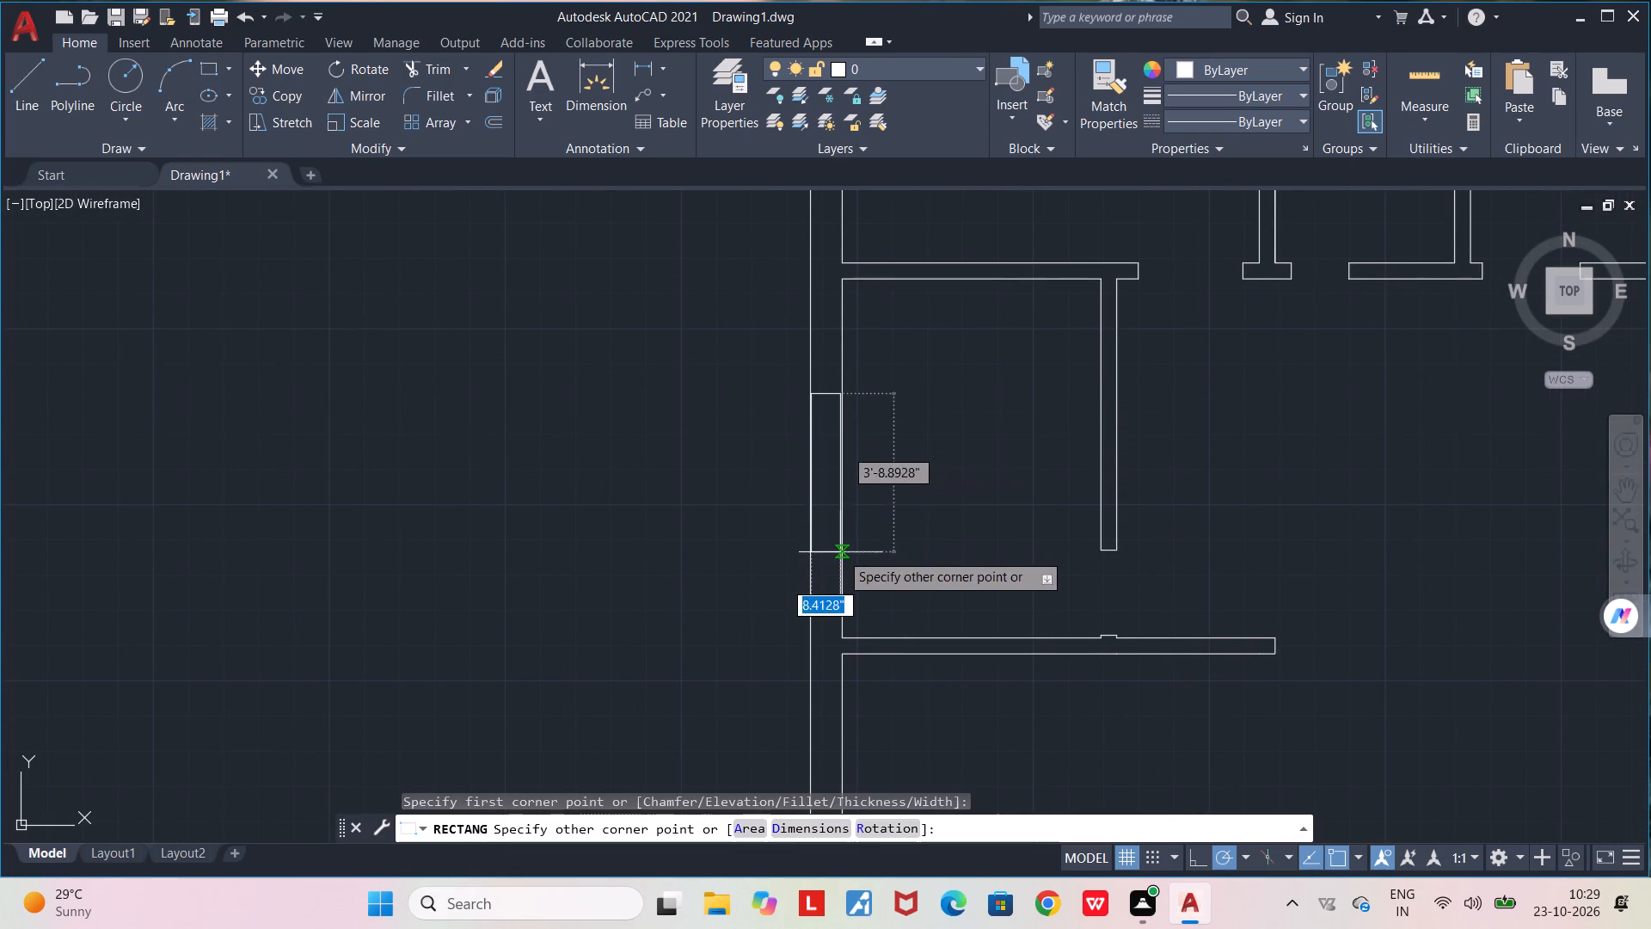
{"action": "left_click", "coordinate": [840, 552]}
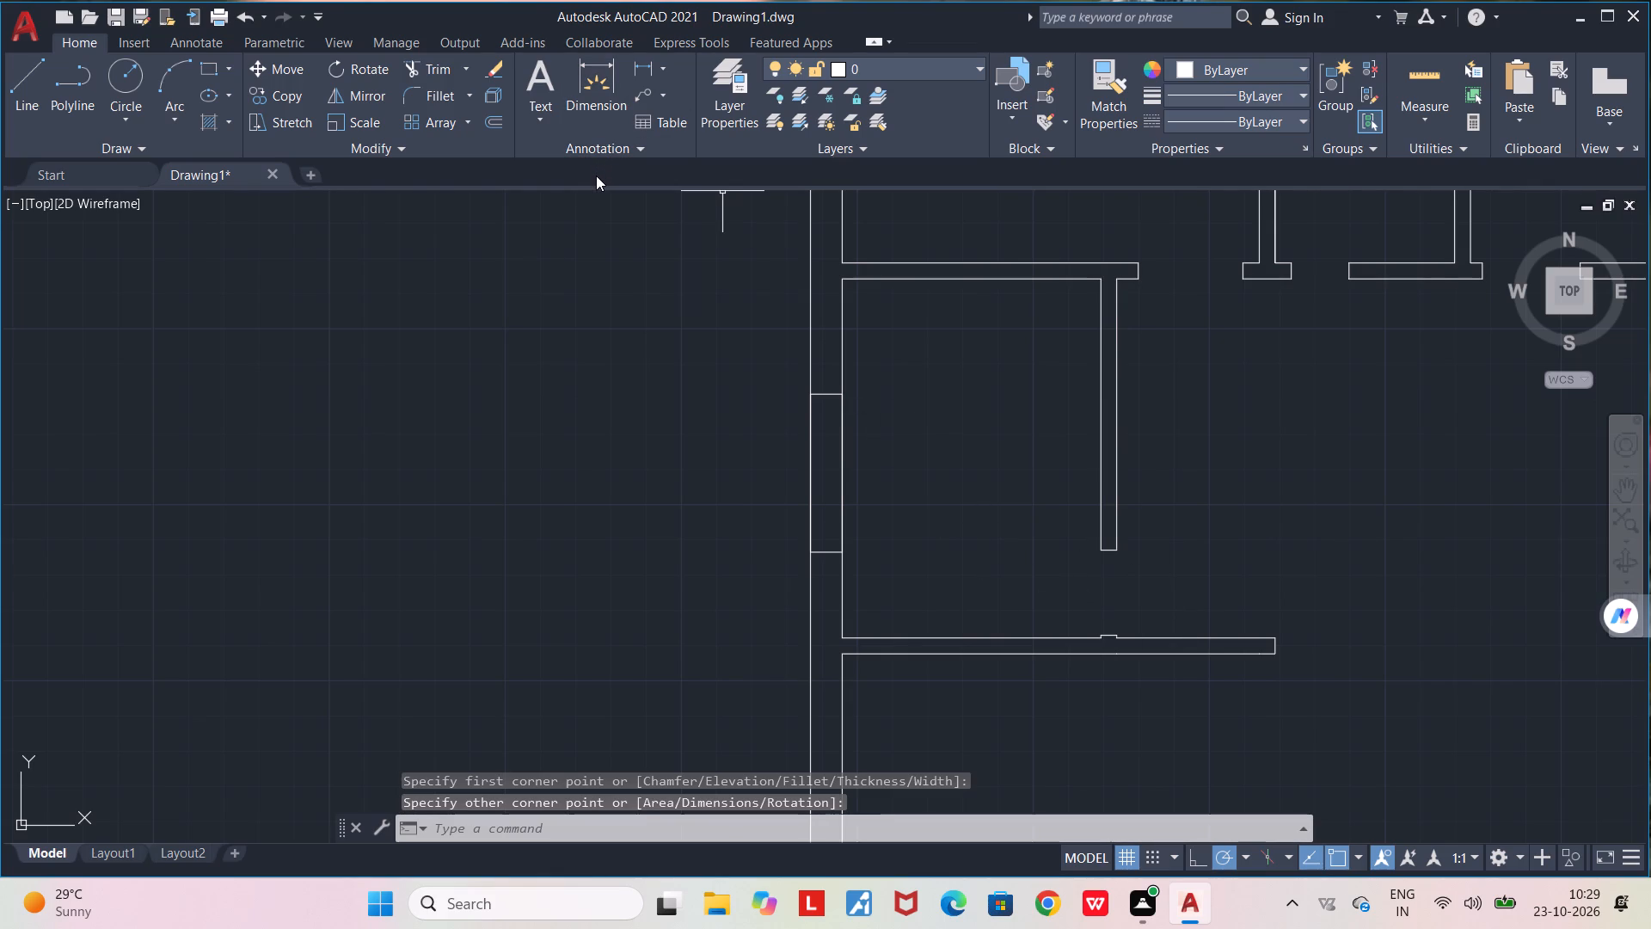
Draw a vertical centre line in the small room's west window as a zero-width rectangle joining the midpoints of its short sides.
{"action": "key", "text": "space"}
{"action": "key", "text": "l"}
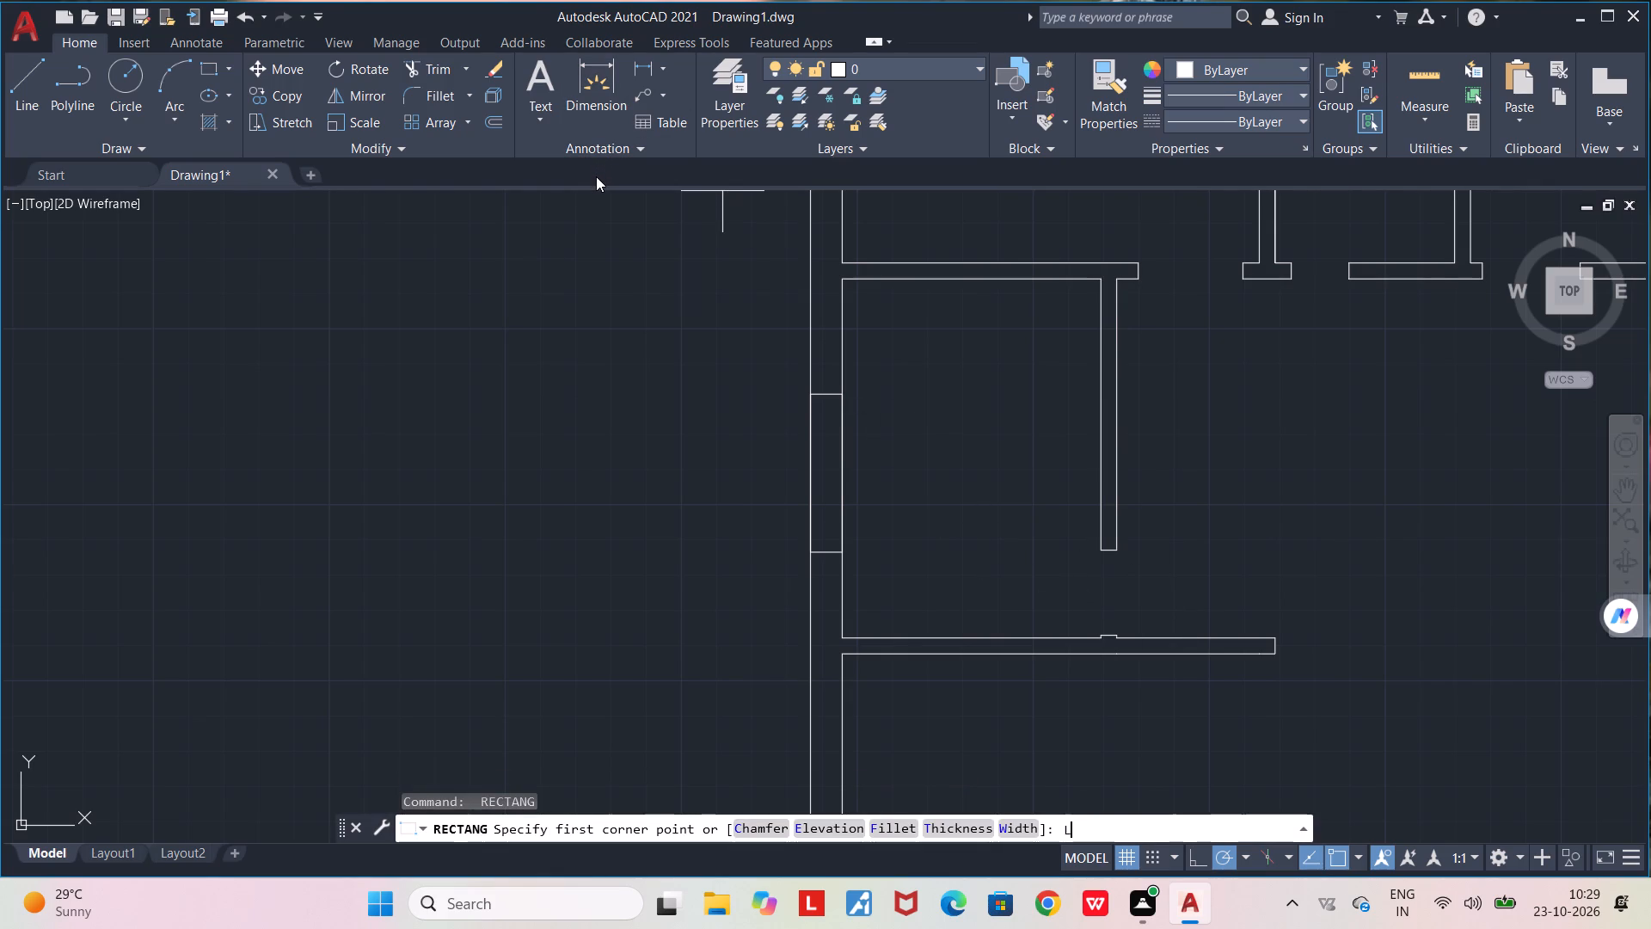
{"action": "key", "text": "Return"}
{"action": "left_click", "coordinate": [830, 396]}
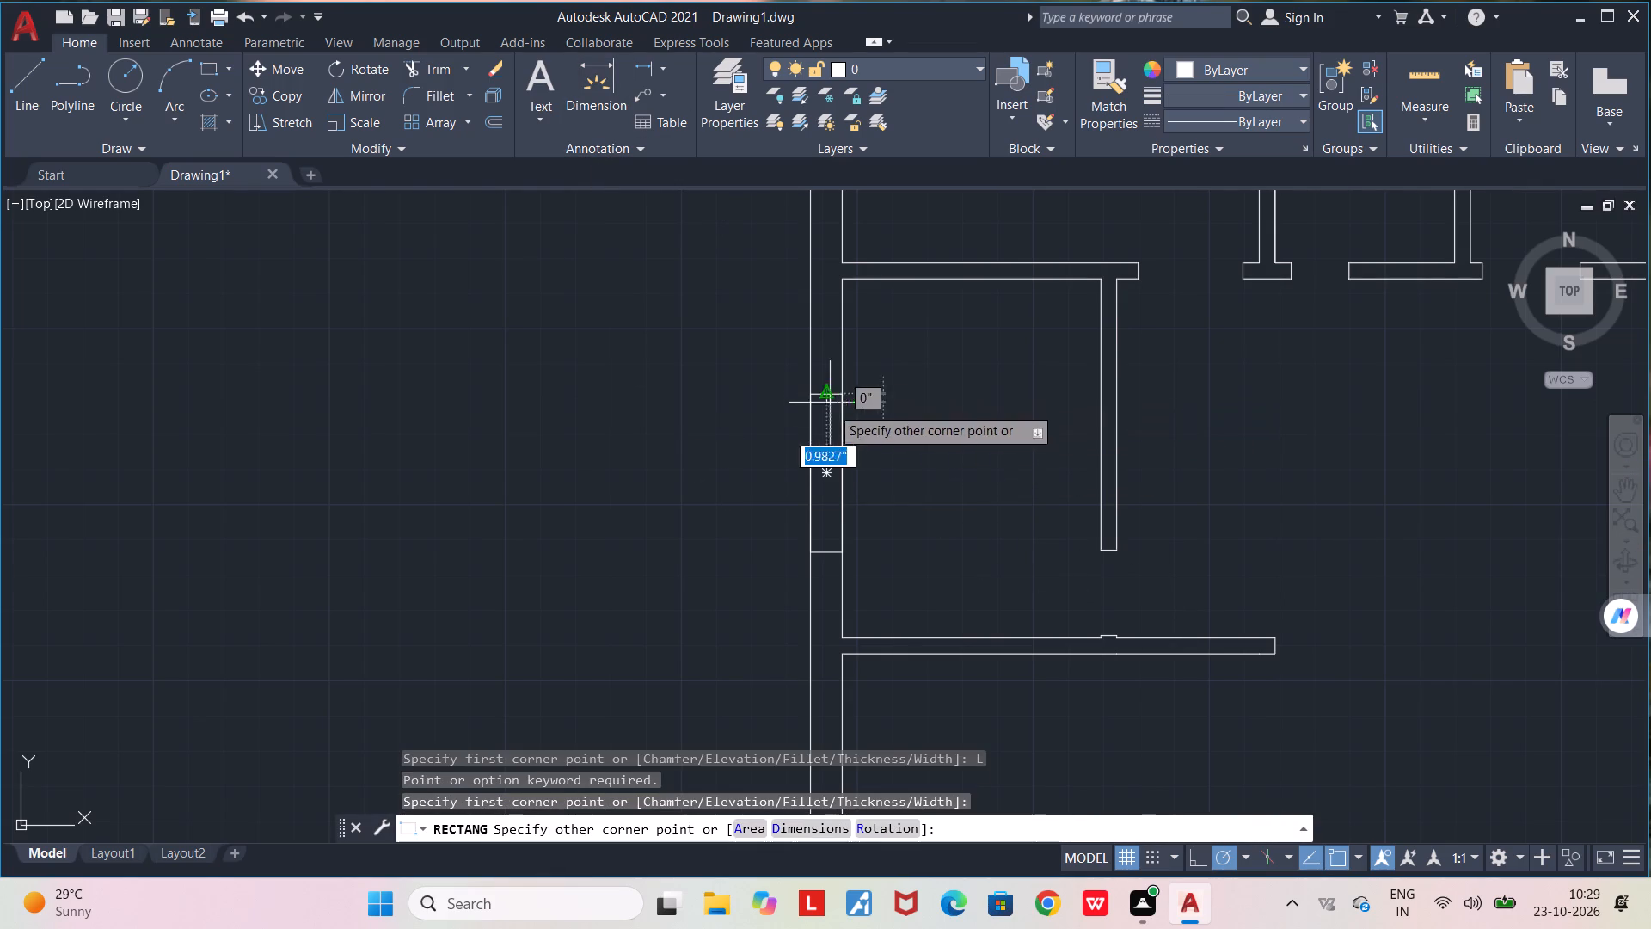
{"action": "left_click", "coordinate": [829, 554]}
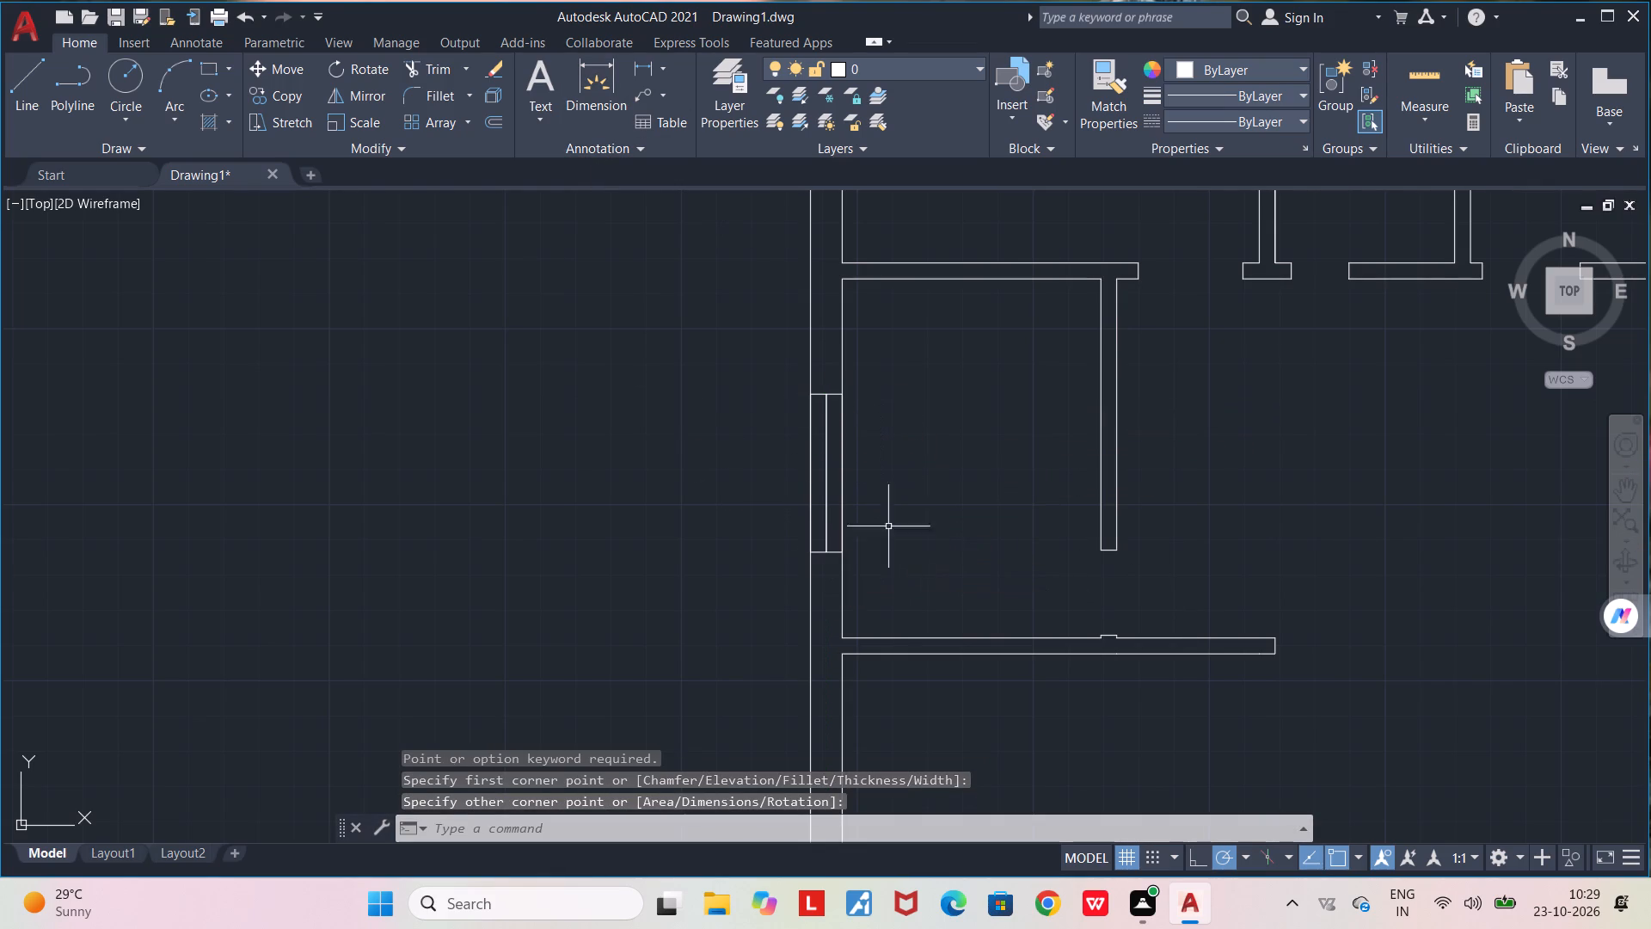
Draw two more lengthwise lines in the small room's west window, one roughly midway on each side of its centre line.
{"action": "scroll", "coordinate": [844, 515], "scroll_direction": "up", "scroll_amount": 2}
{"action": "key", "text": "l"}
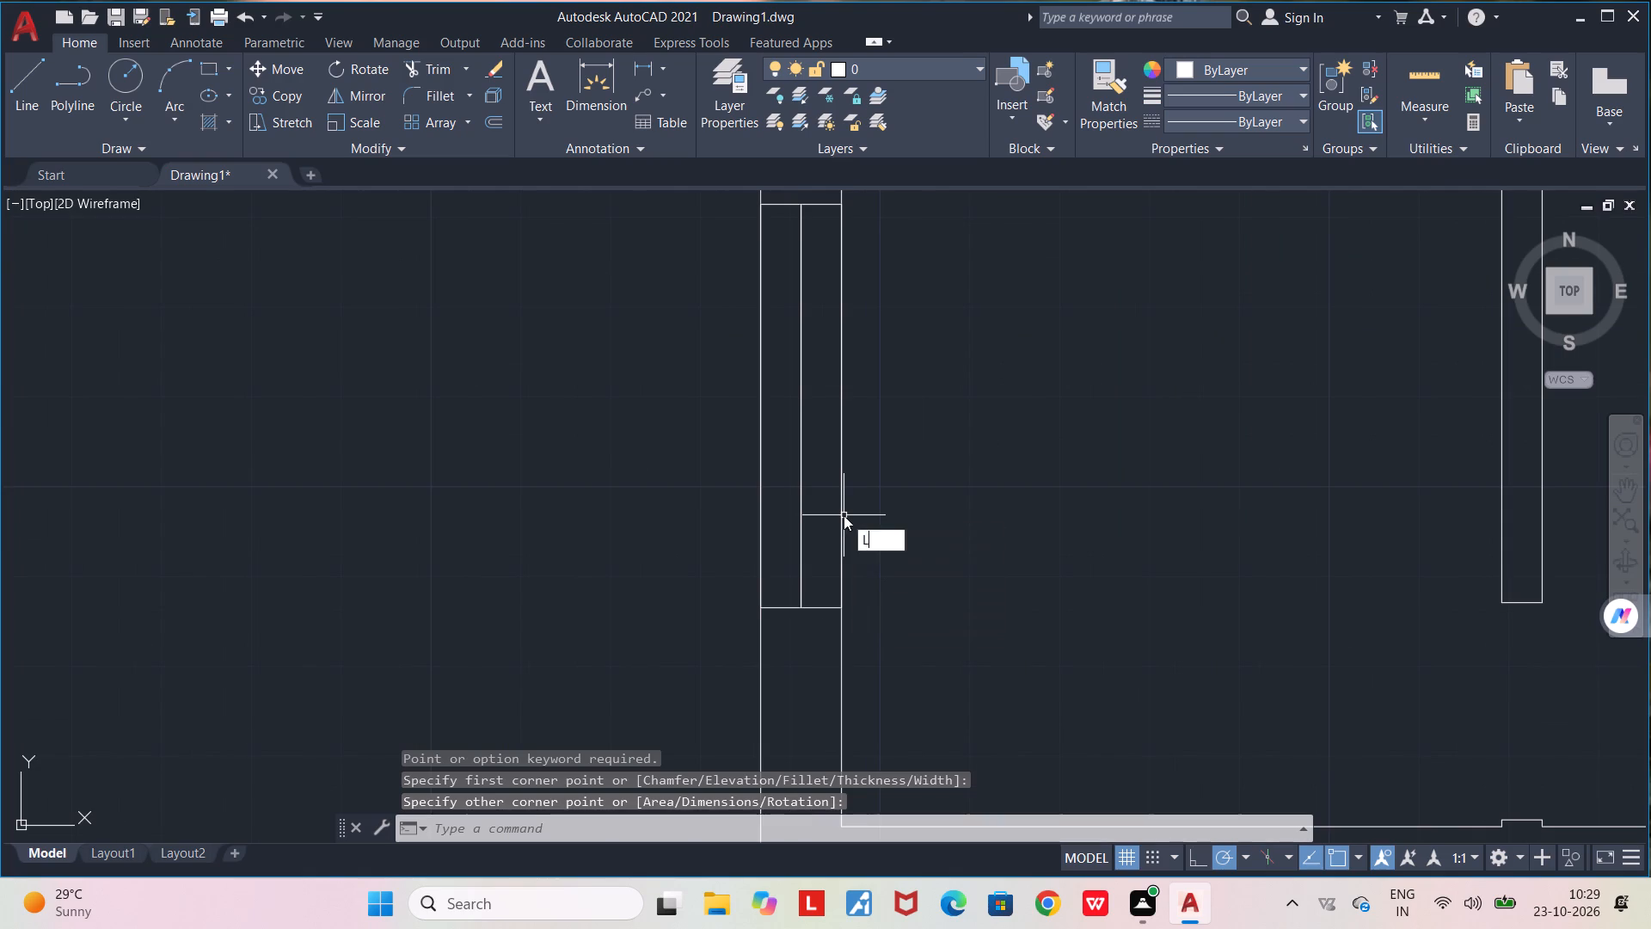
{"action": "key", "text": "Return"}
{"action": "left_click", "coordinate": [822, 606]}
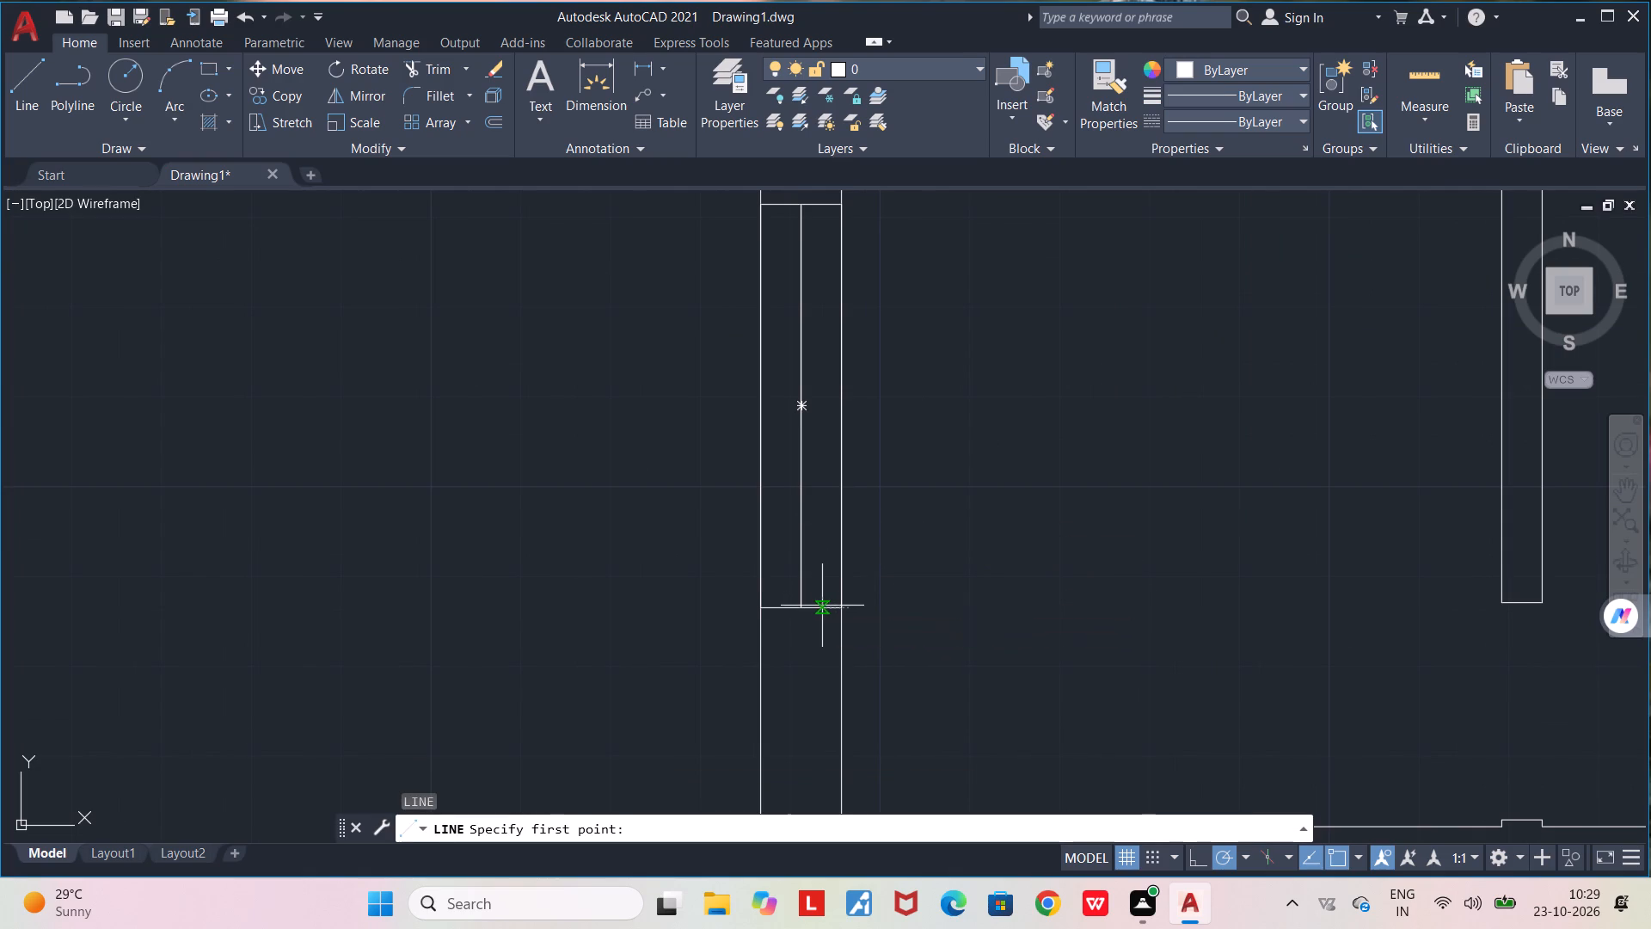
{"action": "left_click", "coordinate": [821, 208]}
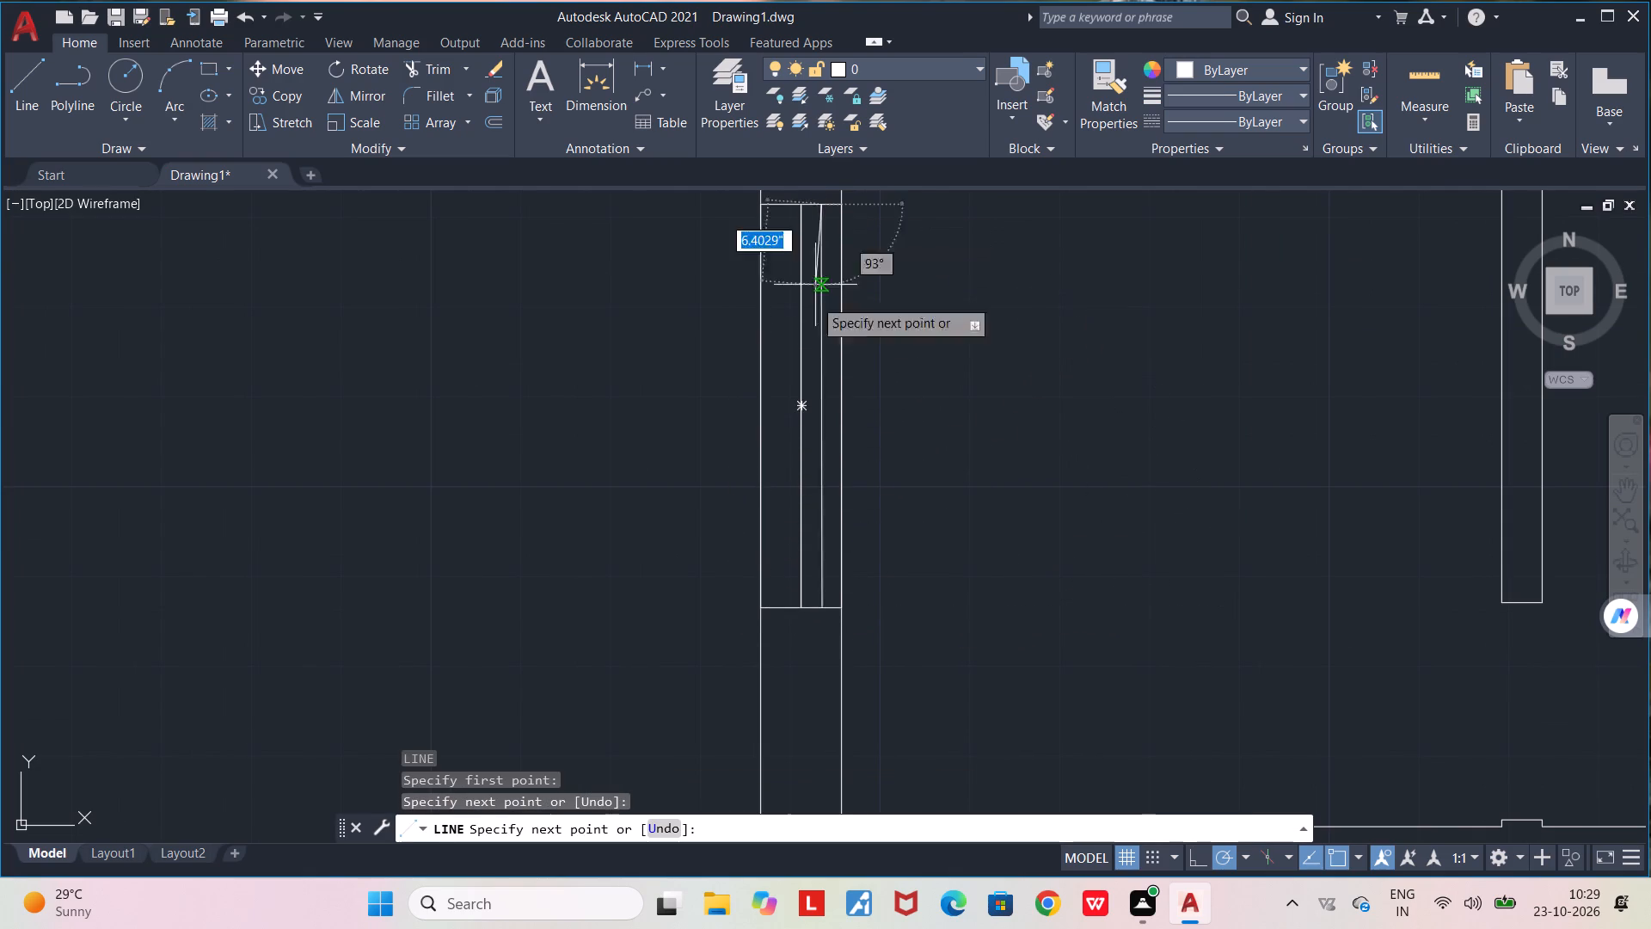
{"action": "key", "text": "space"}
{"action": "key", "text": "l"}
{"action": "key", "text": "Return"}
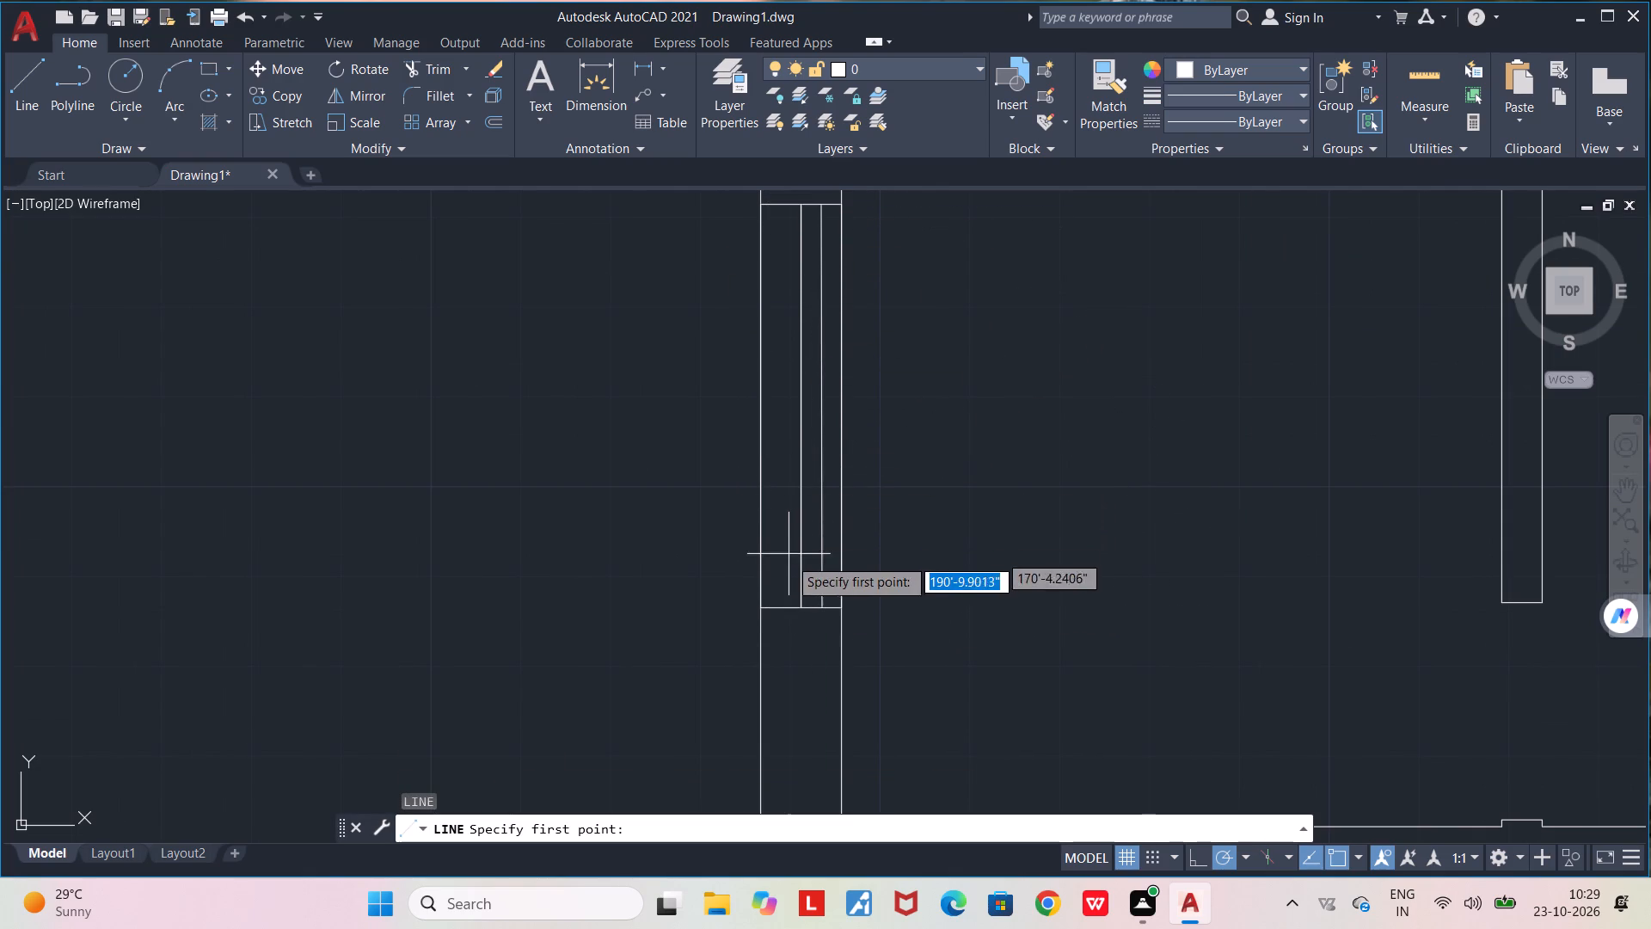
{"action": "left_click", "coordinate": [783, 606]}
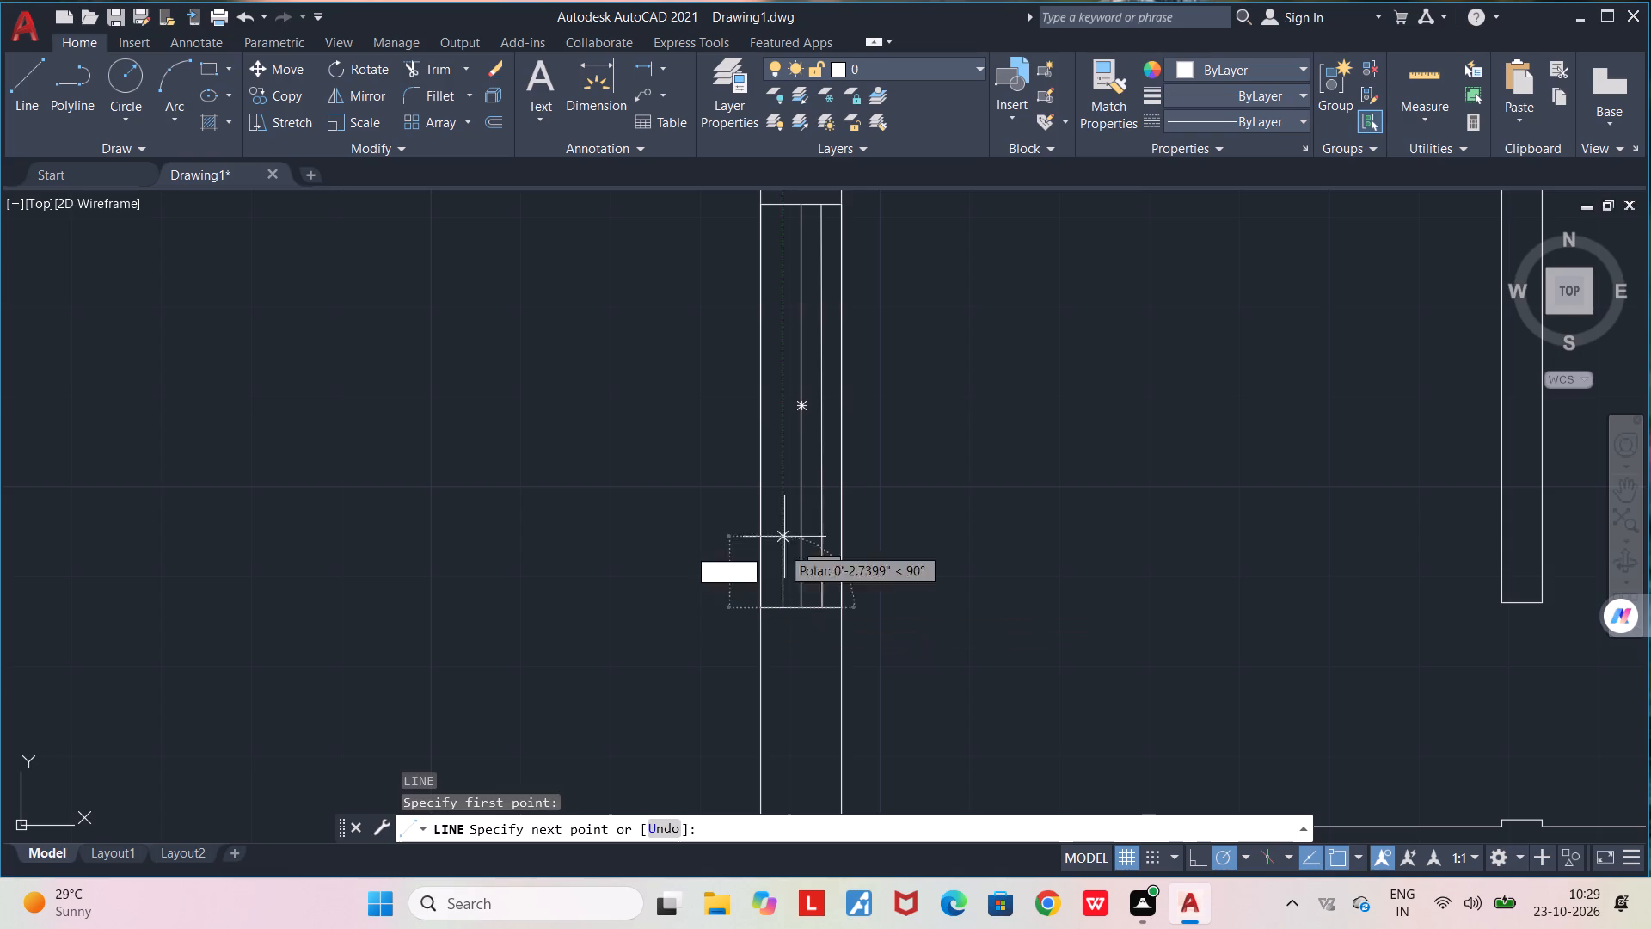
{"action": "left_click", "coordinate": [784, 203]}
{"action": "key", "text": "space"}
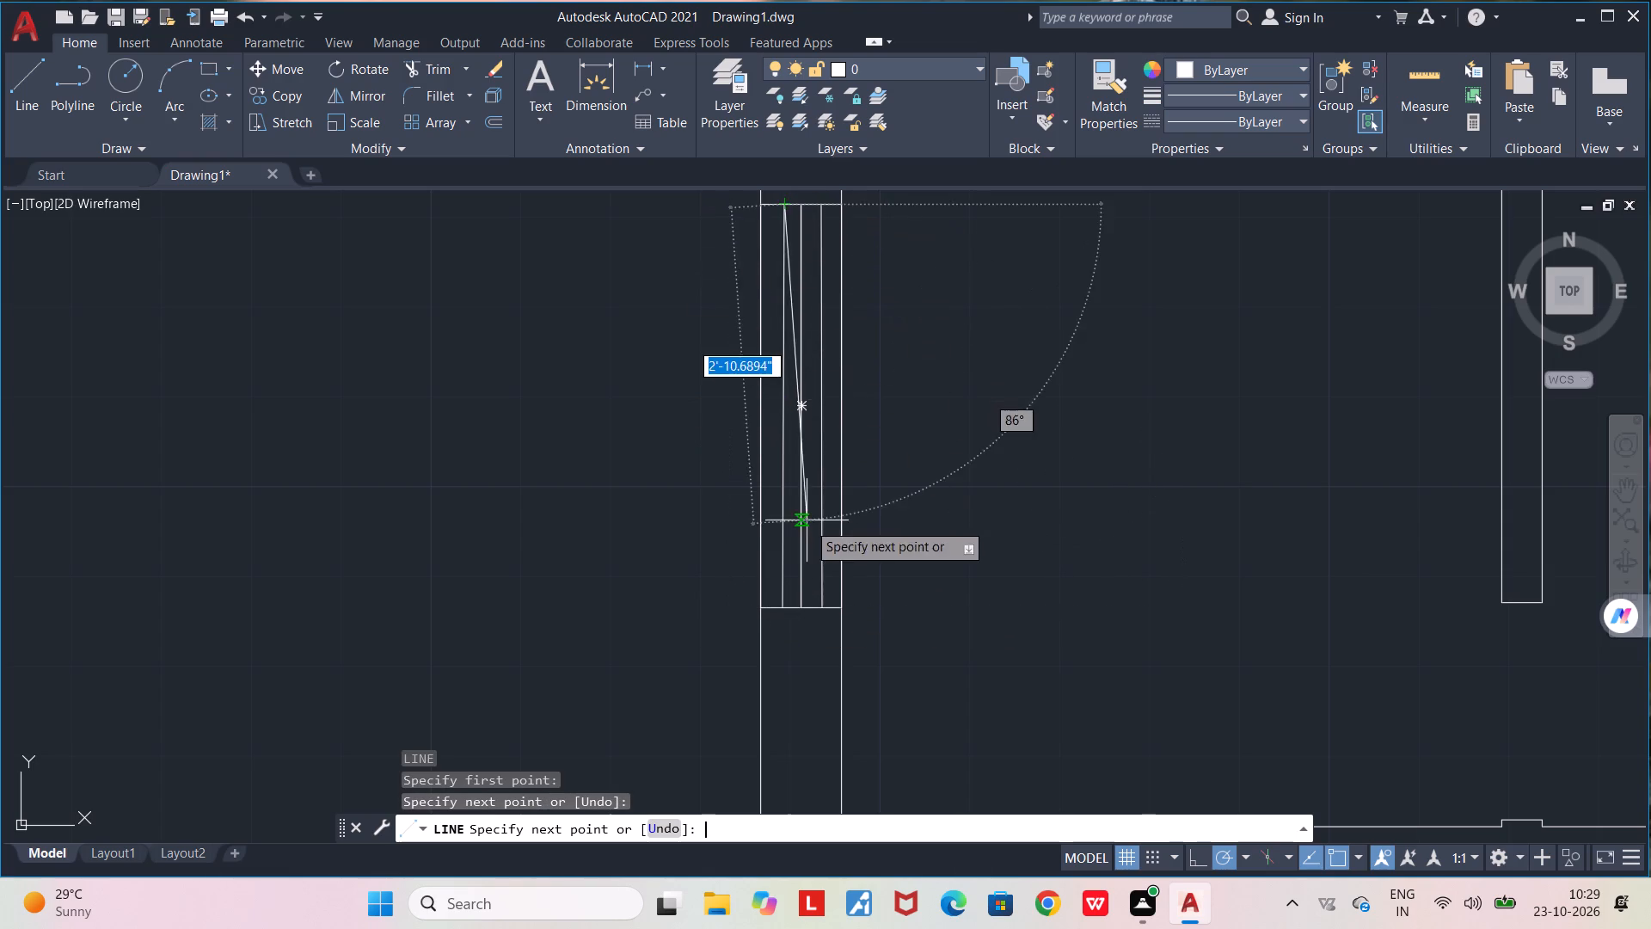
Draw a window rectangle about 4'-2" long spanning the west exterior wall's thickness at the southwest room.
{"action": "middle_click_drag", "start_coordinate": [852, 583], "coordinate": [887, 496]}
{"action": "scroll", "coordinate": [887, 496], "scroll_direction": "down", "scroll_amount": 2}
{"action": "middle_click_drag", "start_coordinate": [947, 464], "coordinate": [895, 491]}
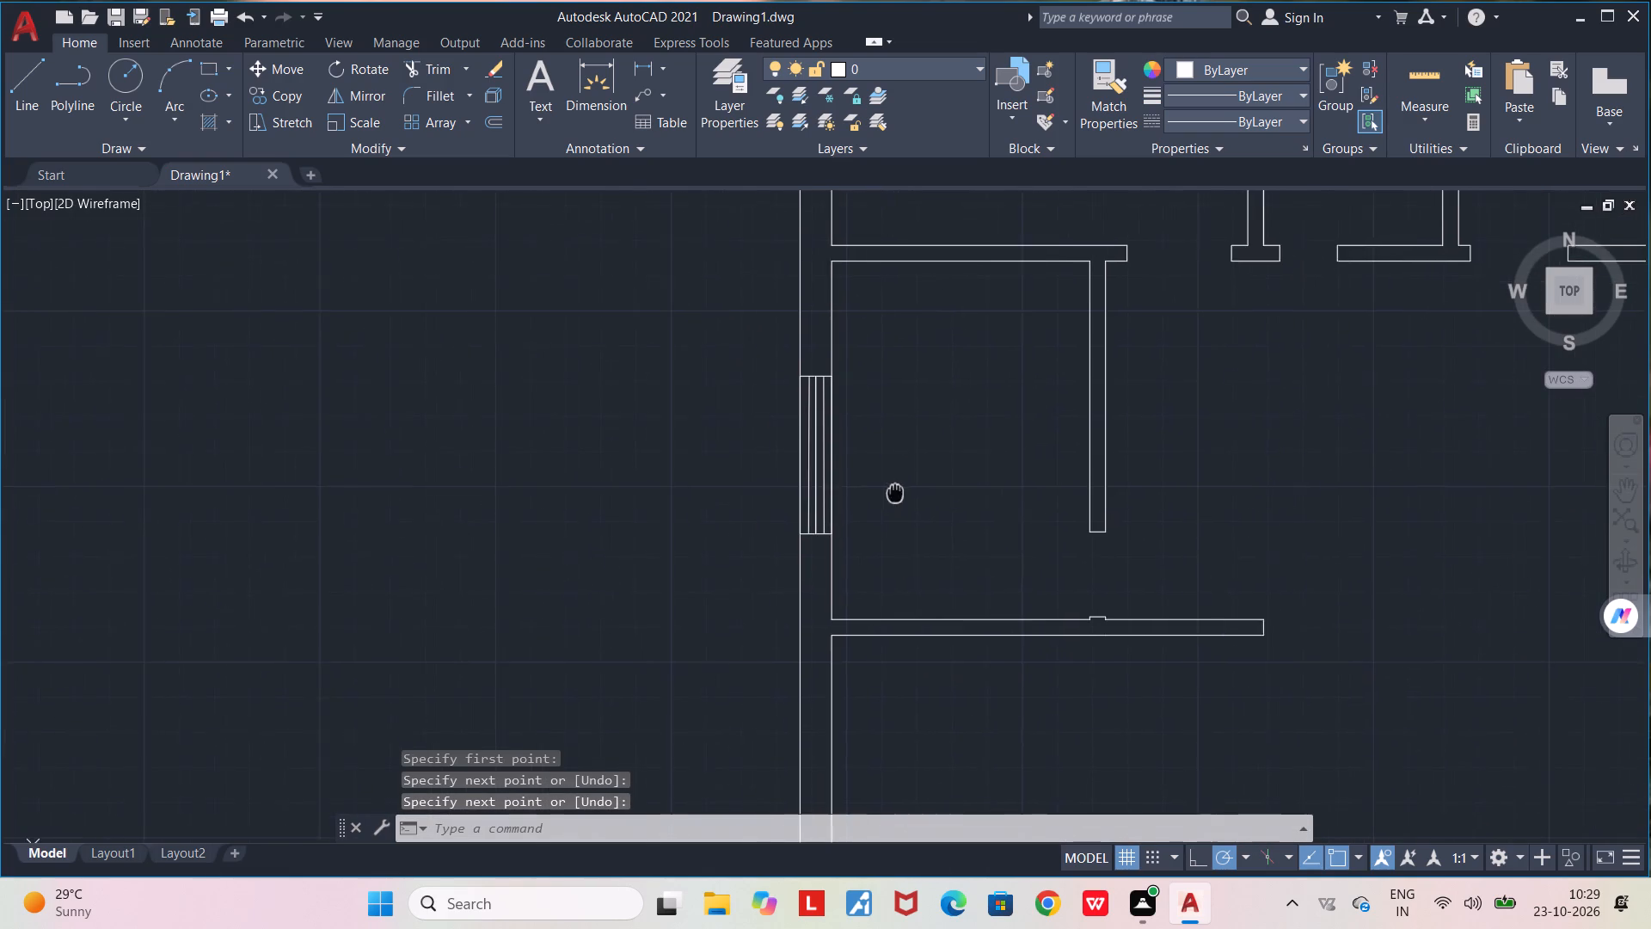
{"action": "middle_click_drag", "start_coordinate": [895, 491], "coordinate": [896, 494]}
{"action": "scroll", "coordinate": [896, 494], "scroll_direction": "down", "scroll_amount": 1}
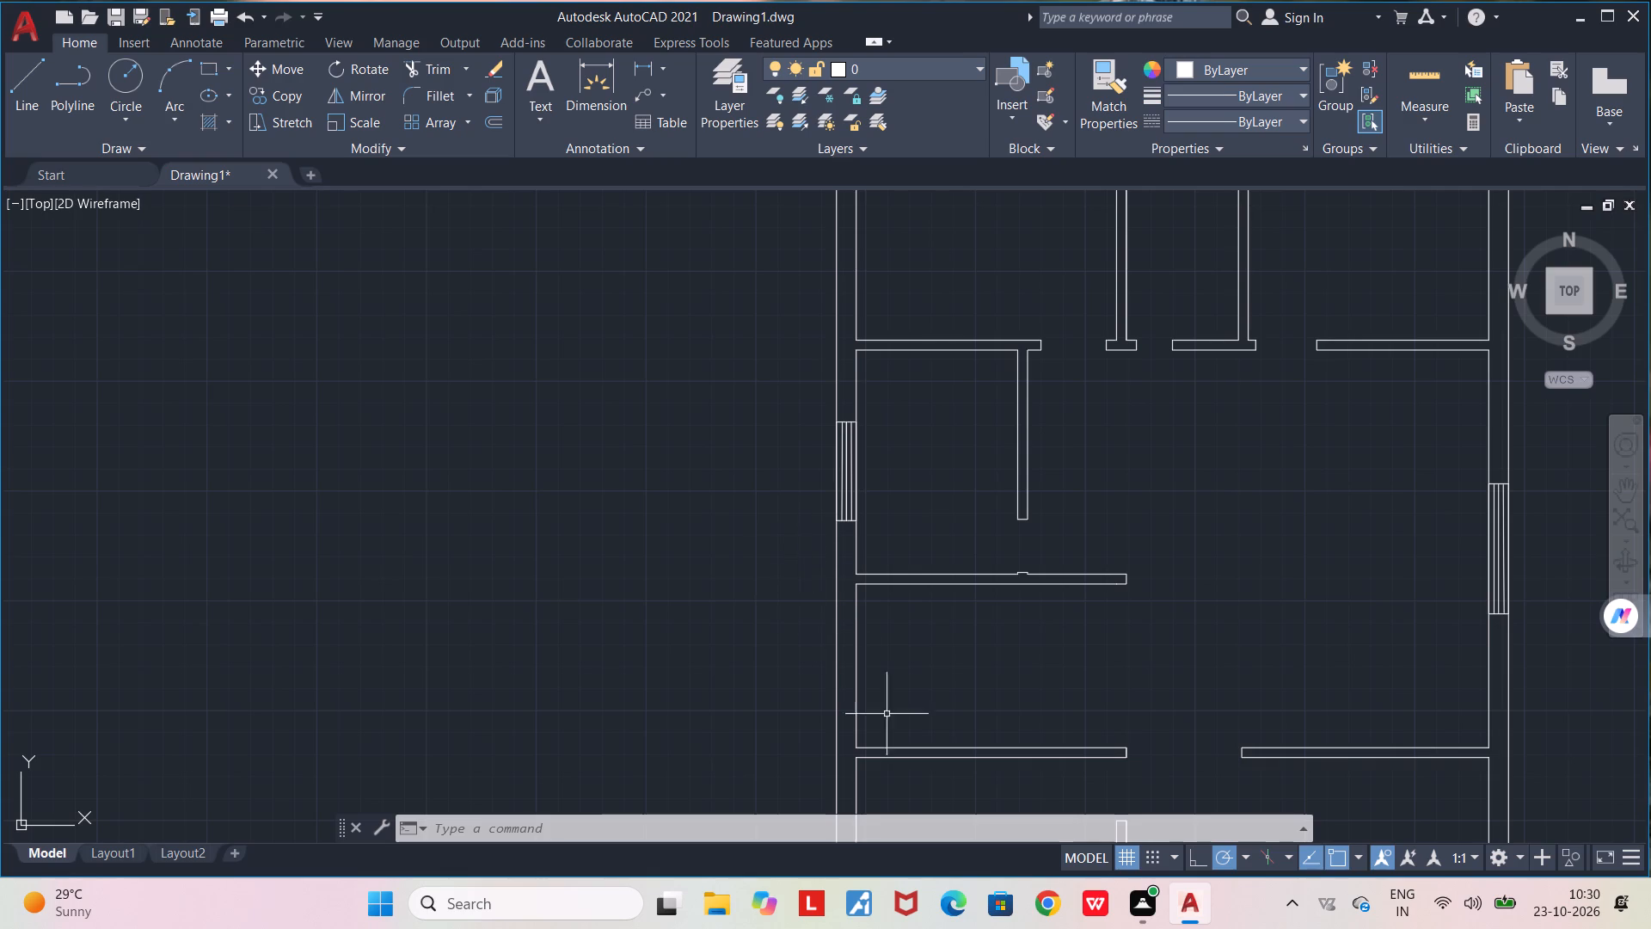
{"action": "middle_click_drag", "start_coordinate": [937, 668], "coordinate": [913, 281]}
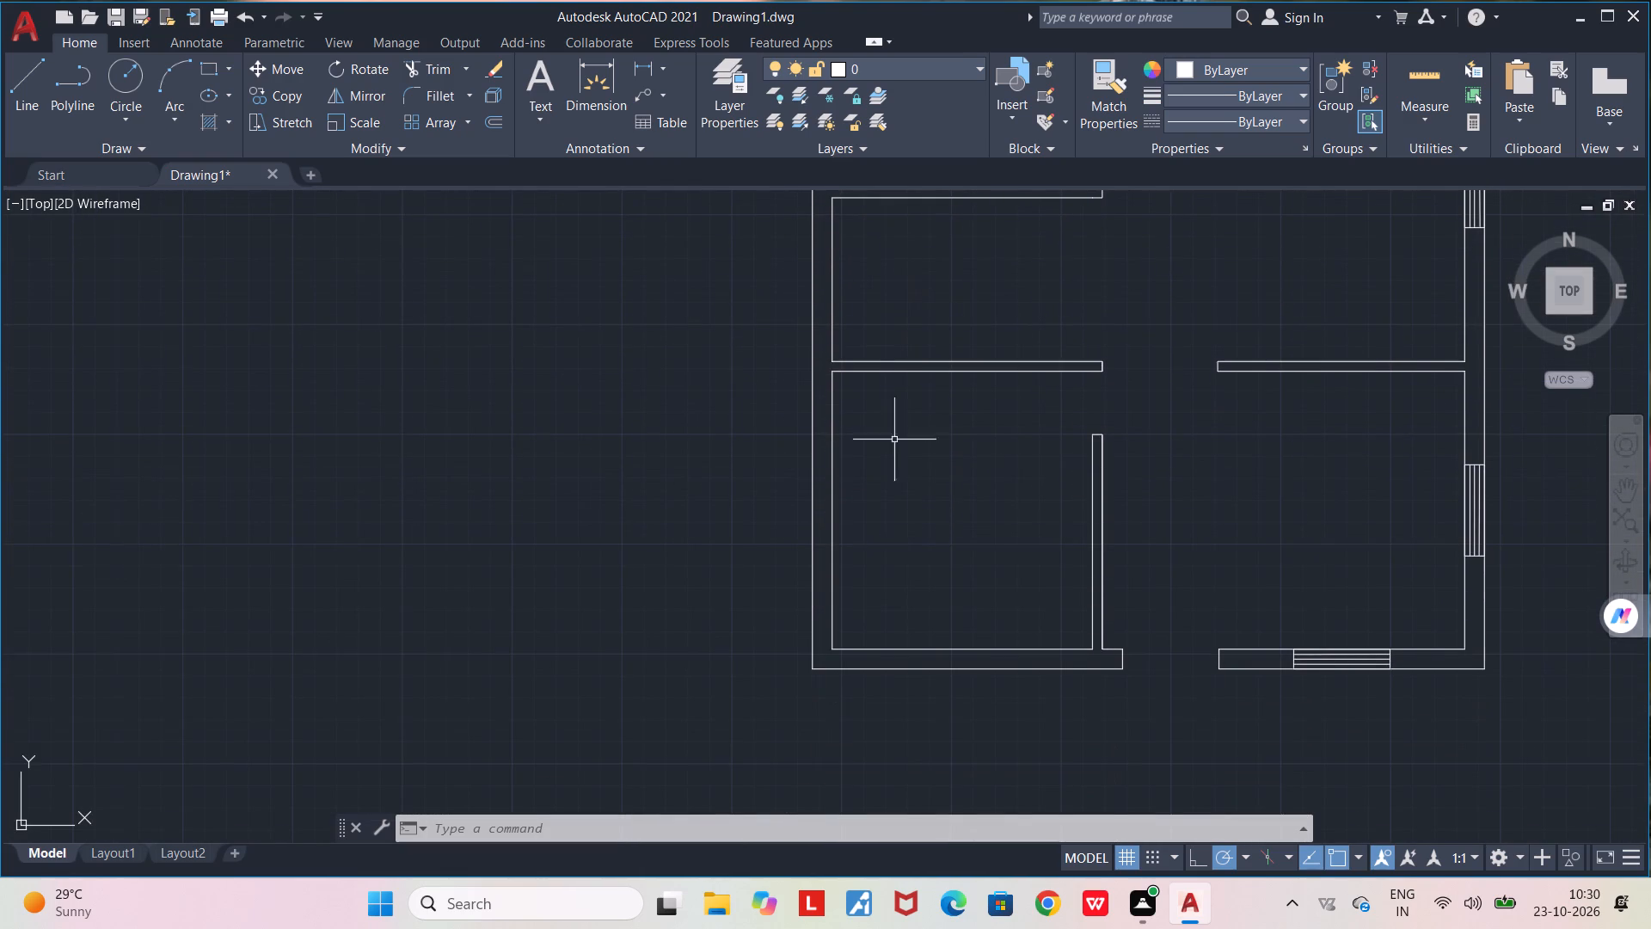
{"action": "scroll", "coordinate": [893, 524], "scroll_direction": "up", "scroll_amount": 1}
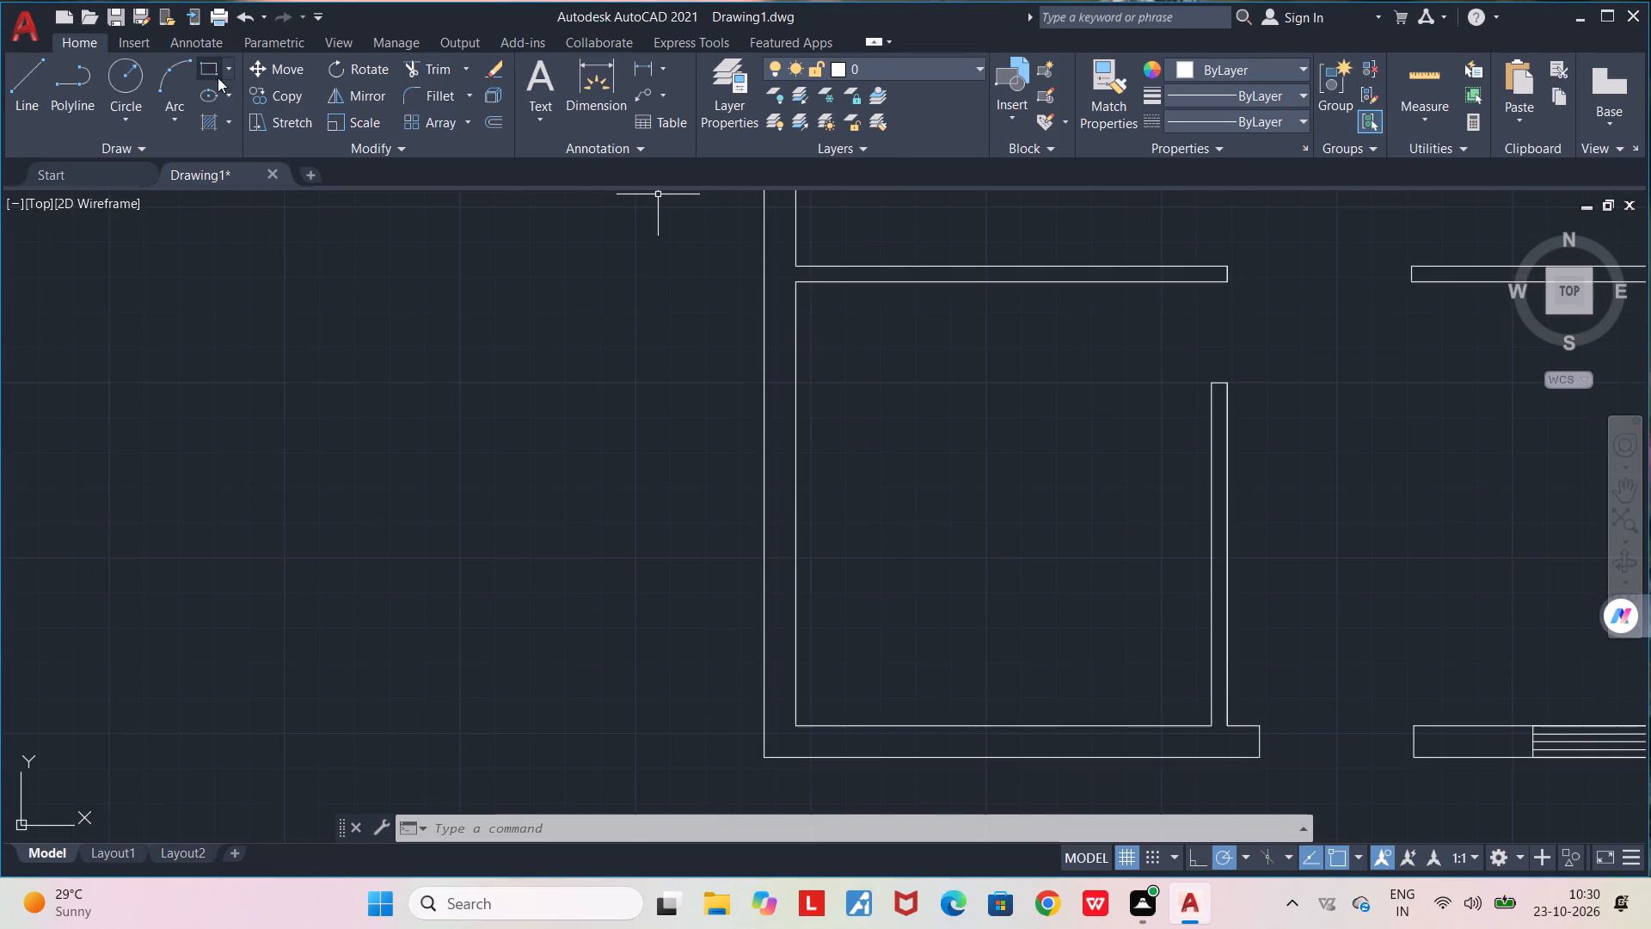
{"action": "left_click", "coordinate": [215, 71]}
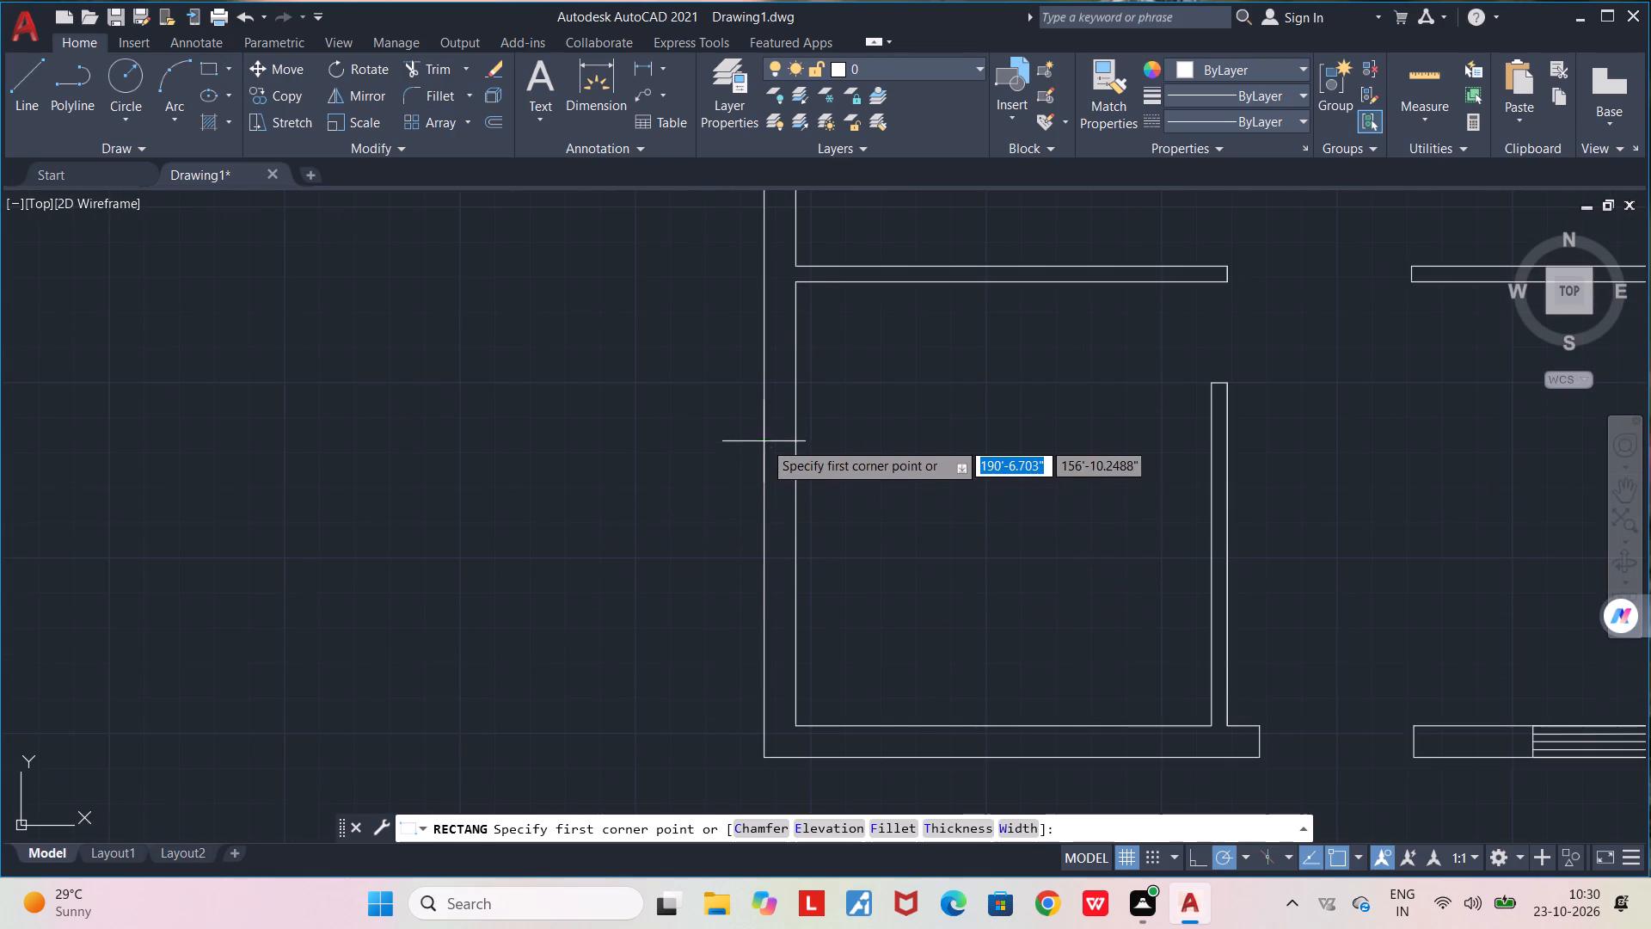
{"action": "left_click", "coordinate": [764, 440]}
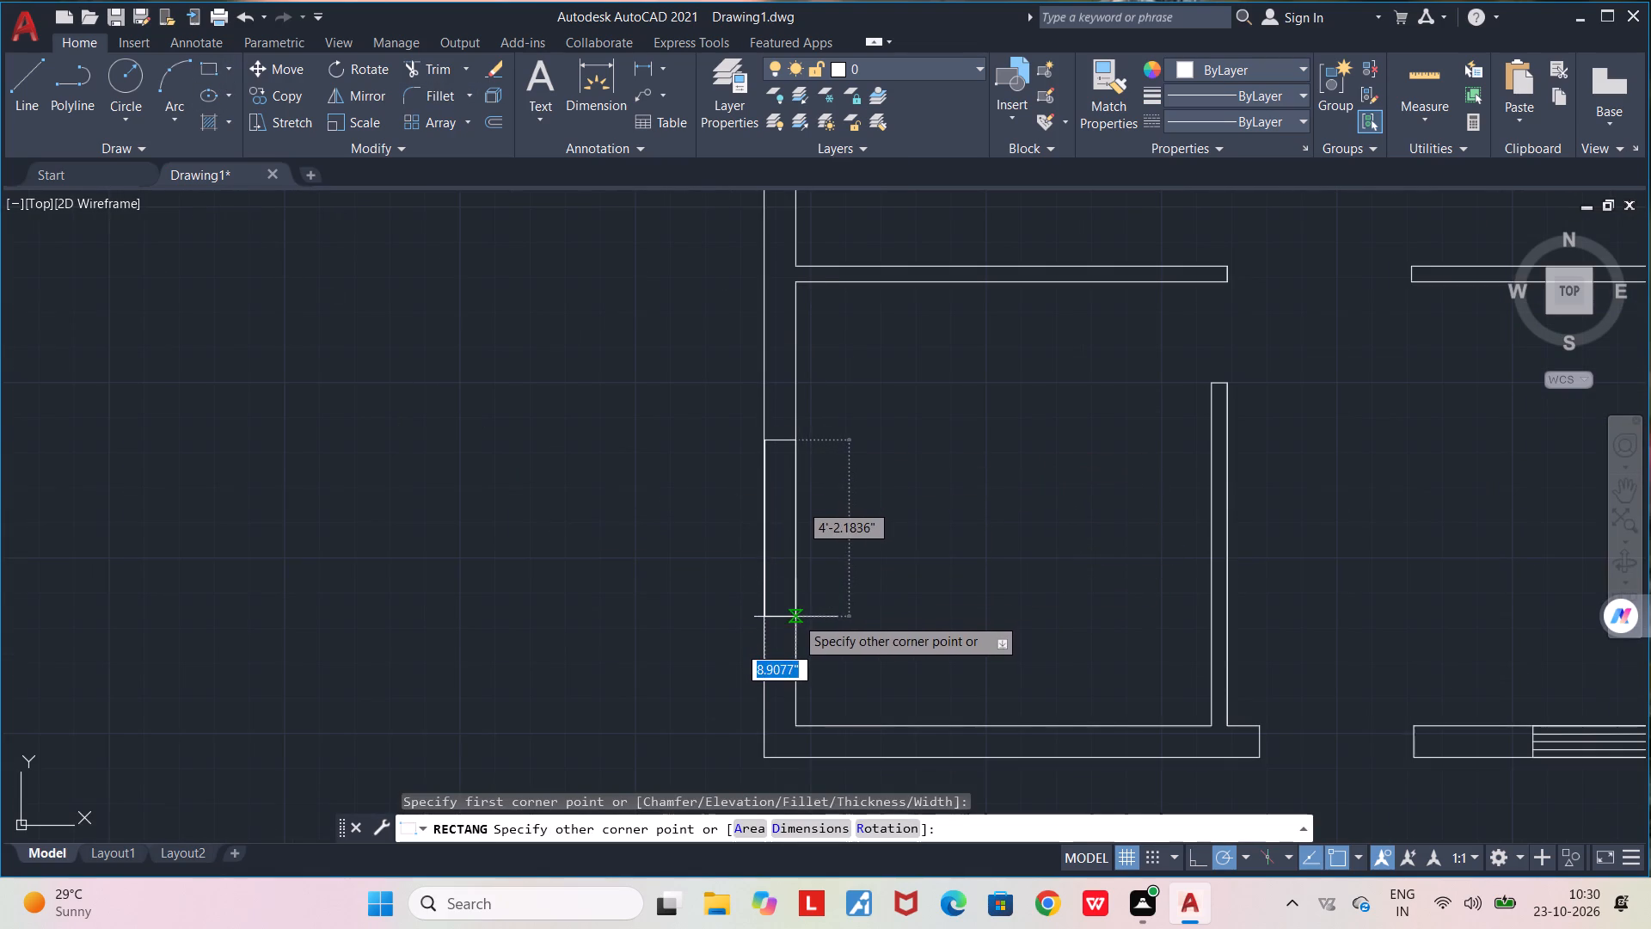
{"action": "left_click", "coordinate": [795, 617]}
Draw a vertical centre line through the southwest room's west window rectangle, joining the midpoints of its short sides.
{"action": "key", "text": "l"}
{"action": "key", "text": "Return"}
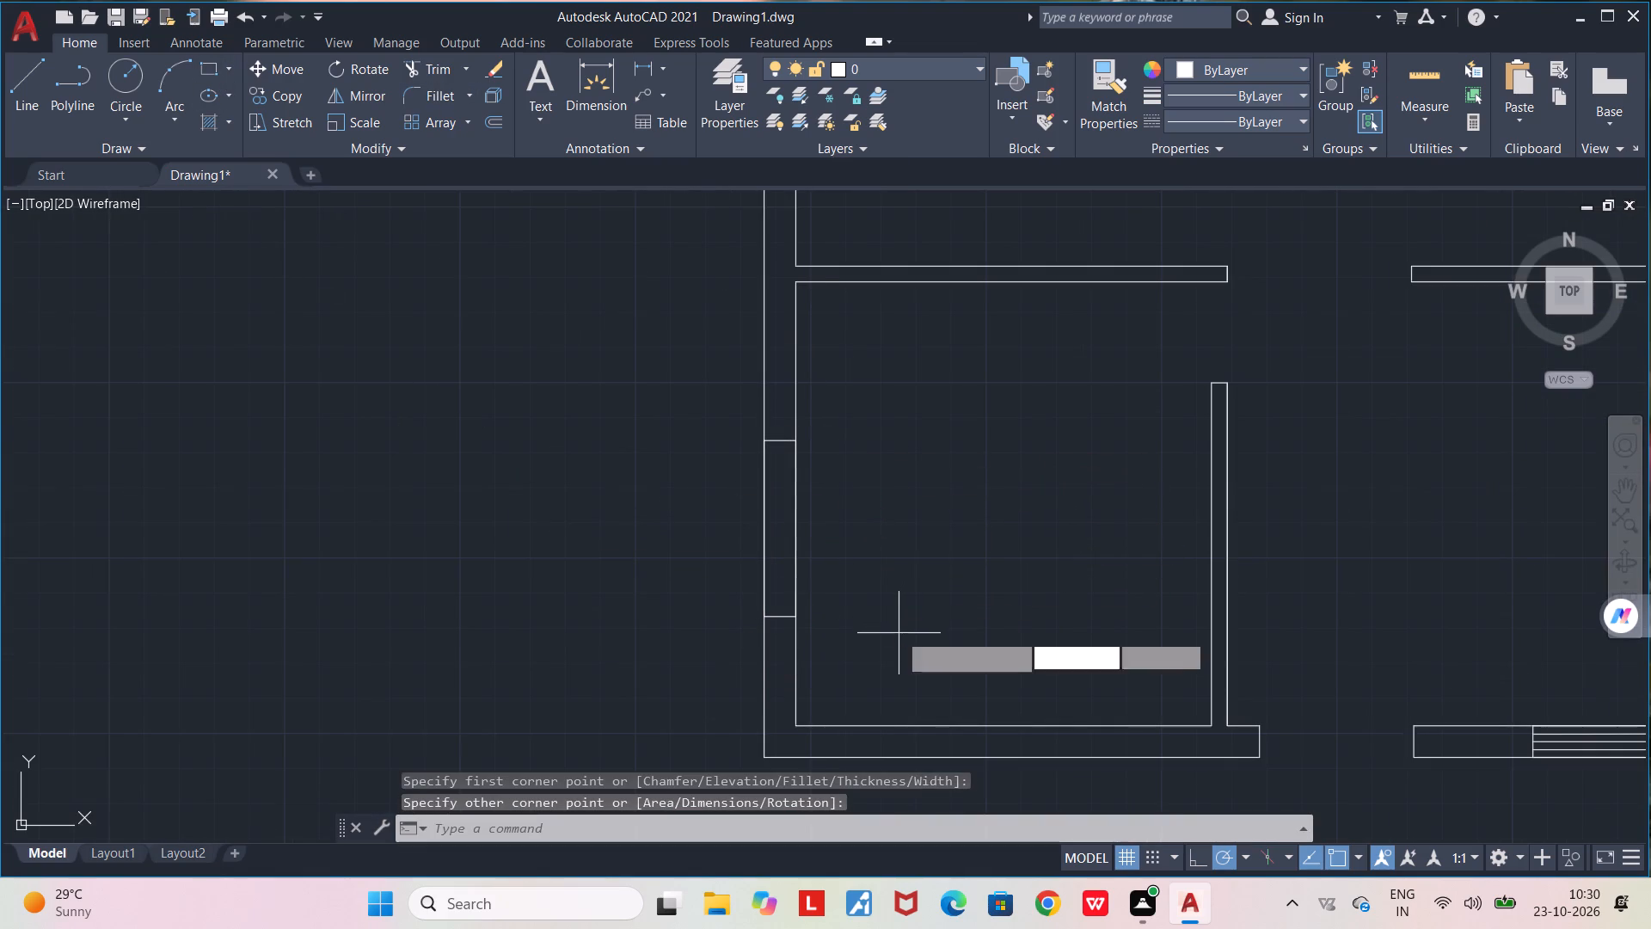
{"action": "left_click", "coordinate": [779, 446]}
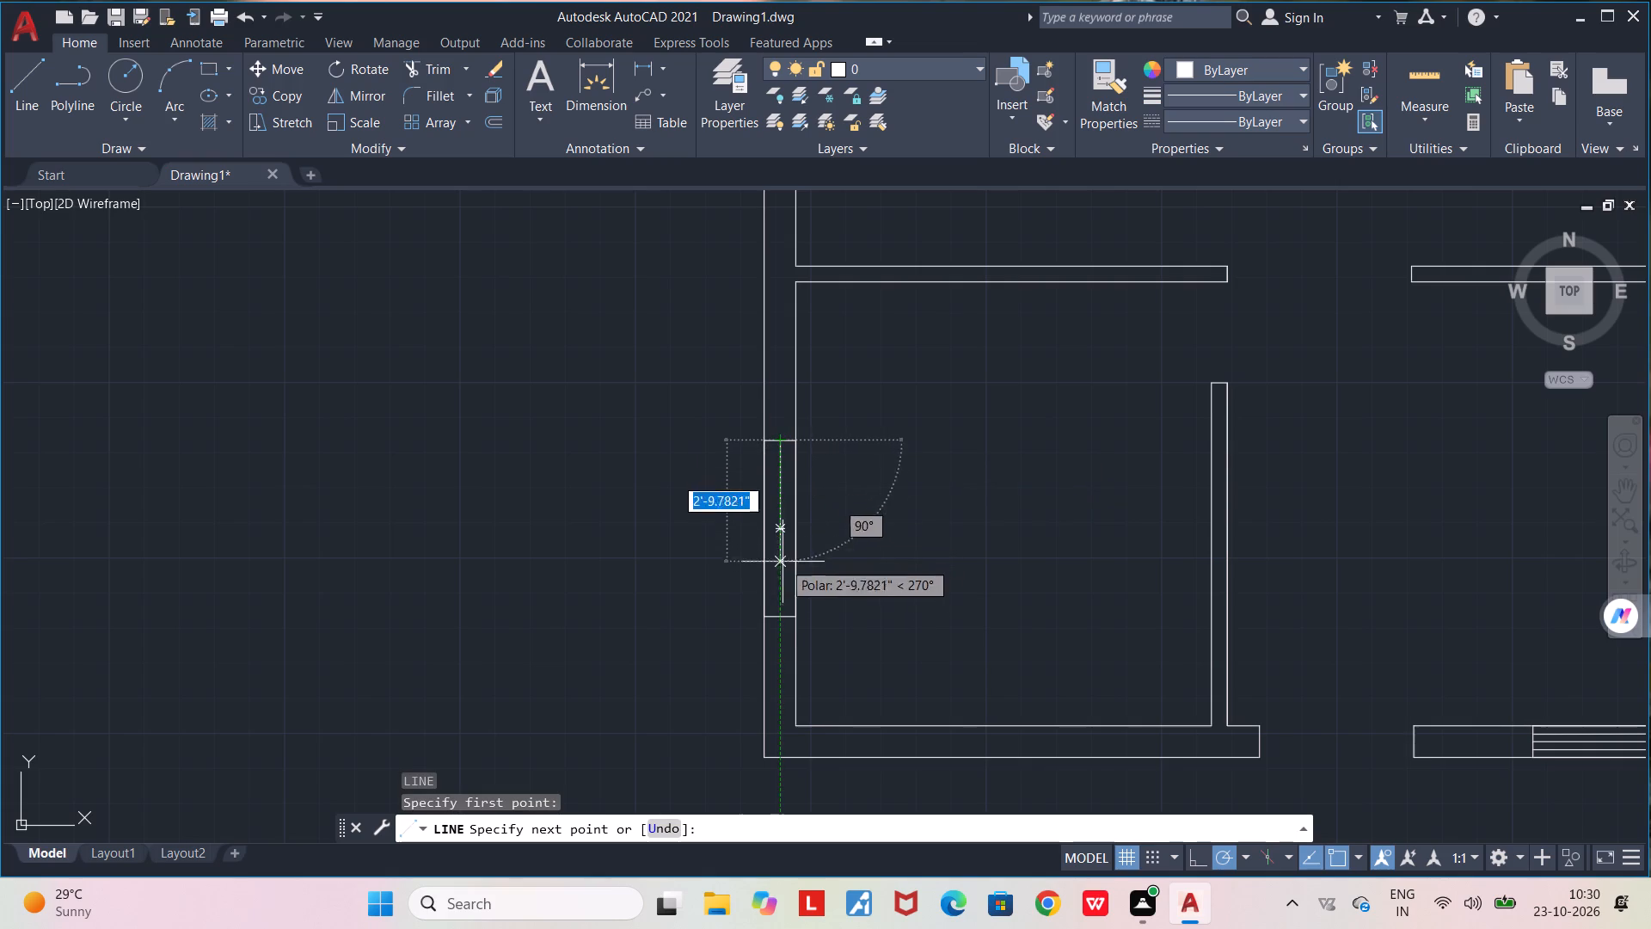
{"action": "left_click", "coordinate": [783, 620]}
{"action": "key", "text": "space"}
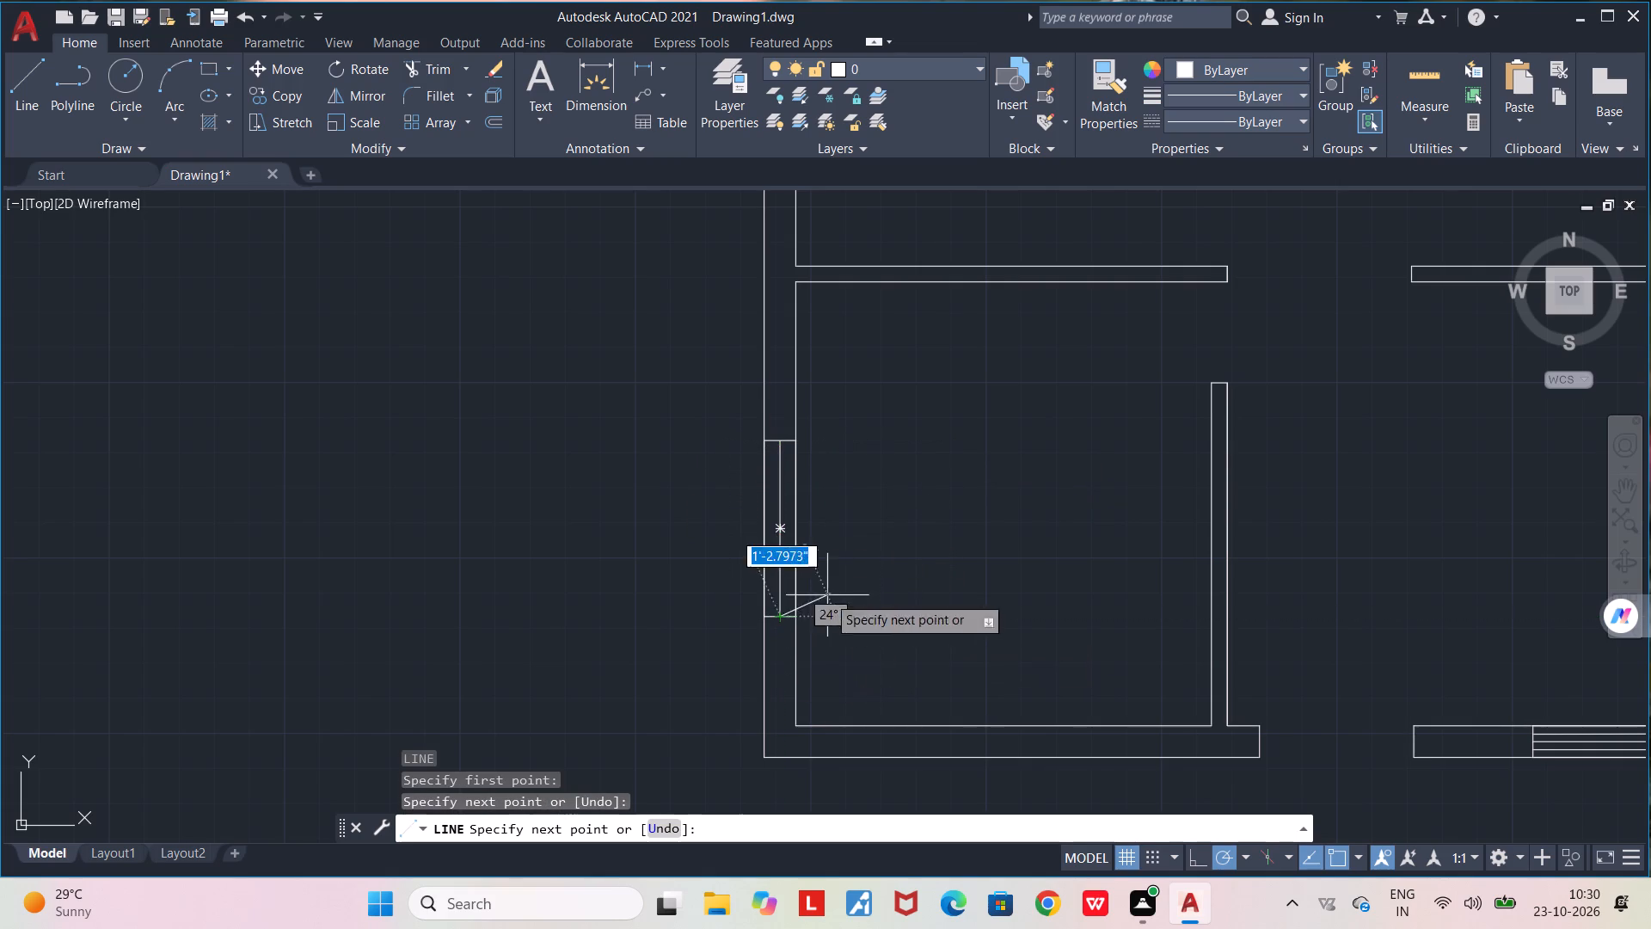
Draw two more lengthwise lines in the southwest room's west window, one roughly midway on each side of its centre line.
{"action": "scroll", "coordinate": [786, 554], "scroll_direction": "up", "scroll_amount": 2}
{"action": "key", "text": "l"}
{"action": "key", "text": "Return"}
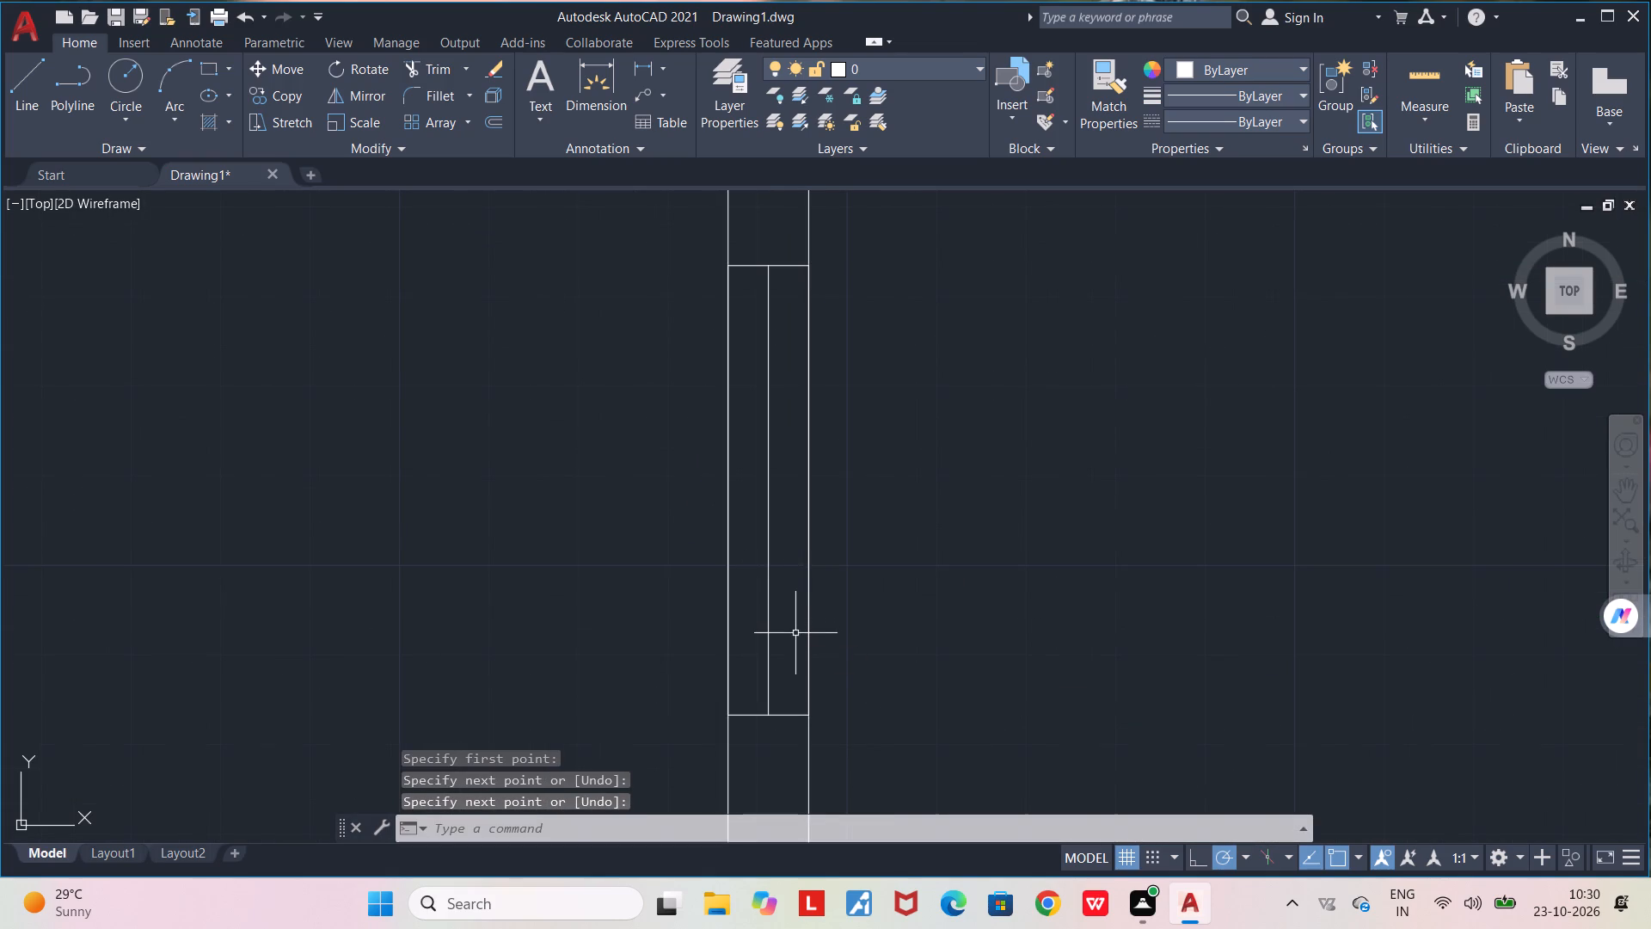
{"action": "left_click", "coordinate": [750, 270]}
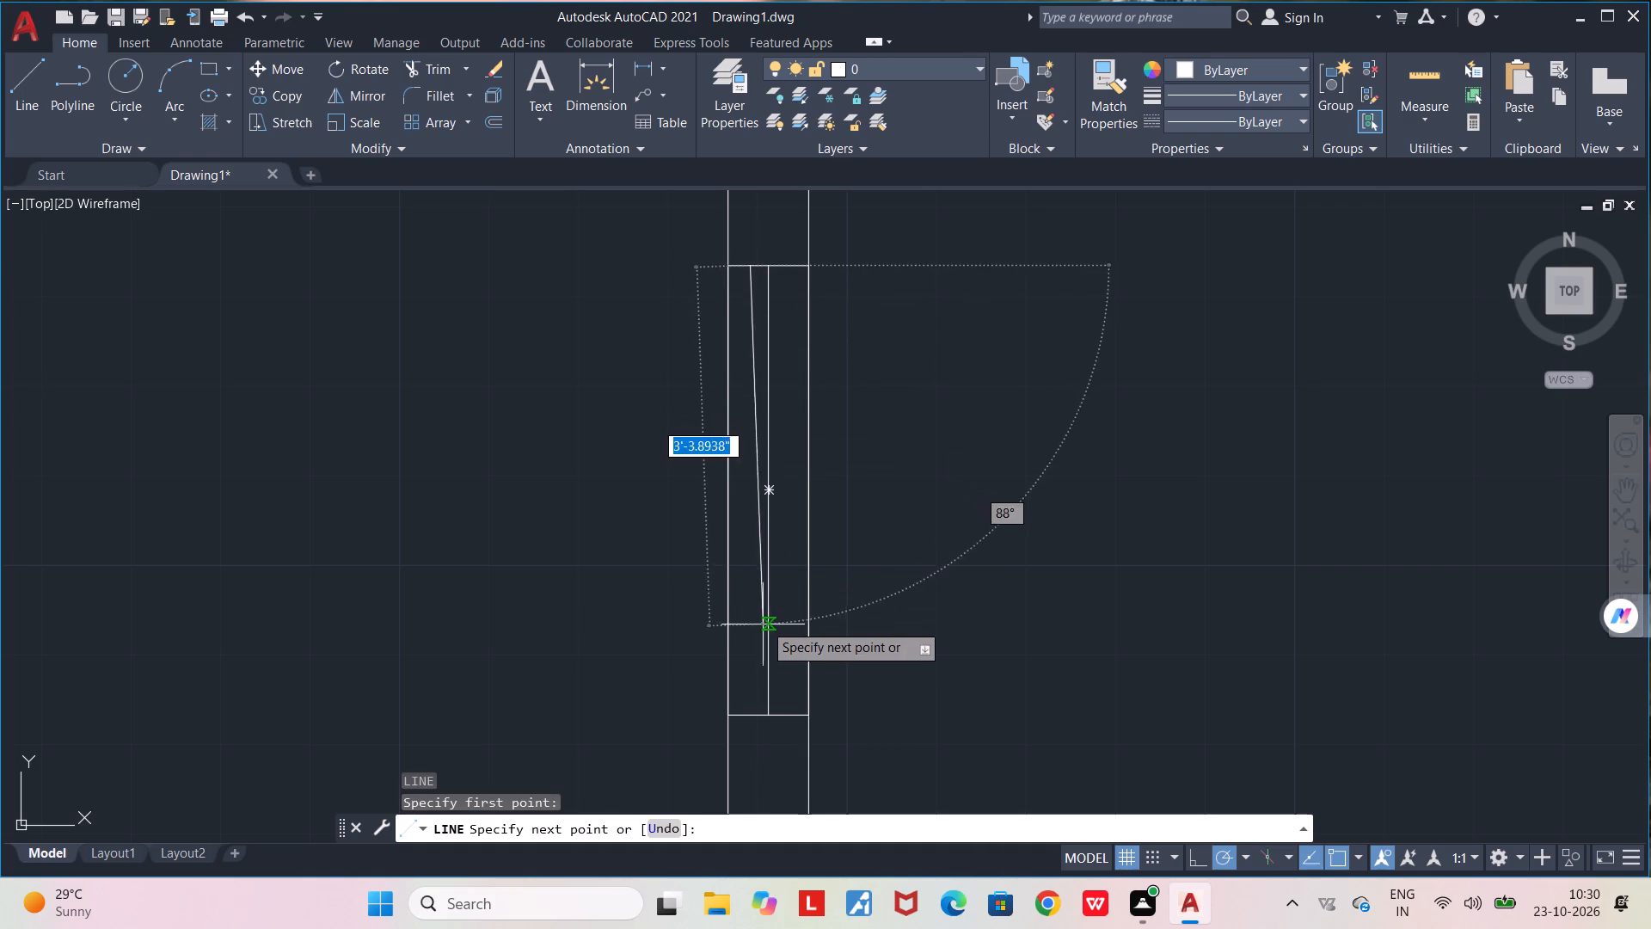
{"action": "left_click", "coordinate": [749, 721]}
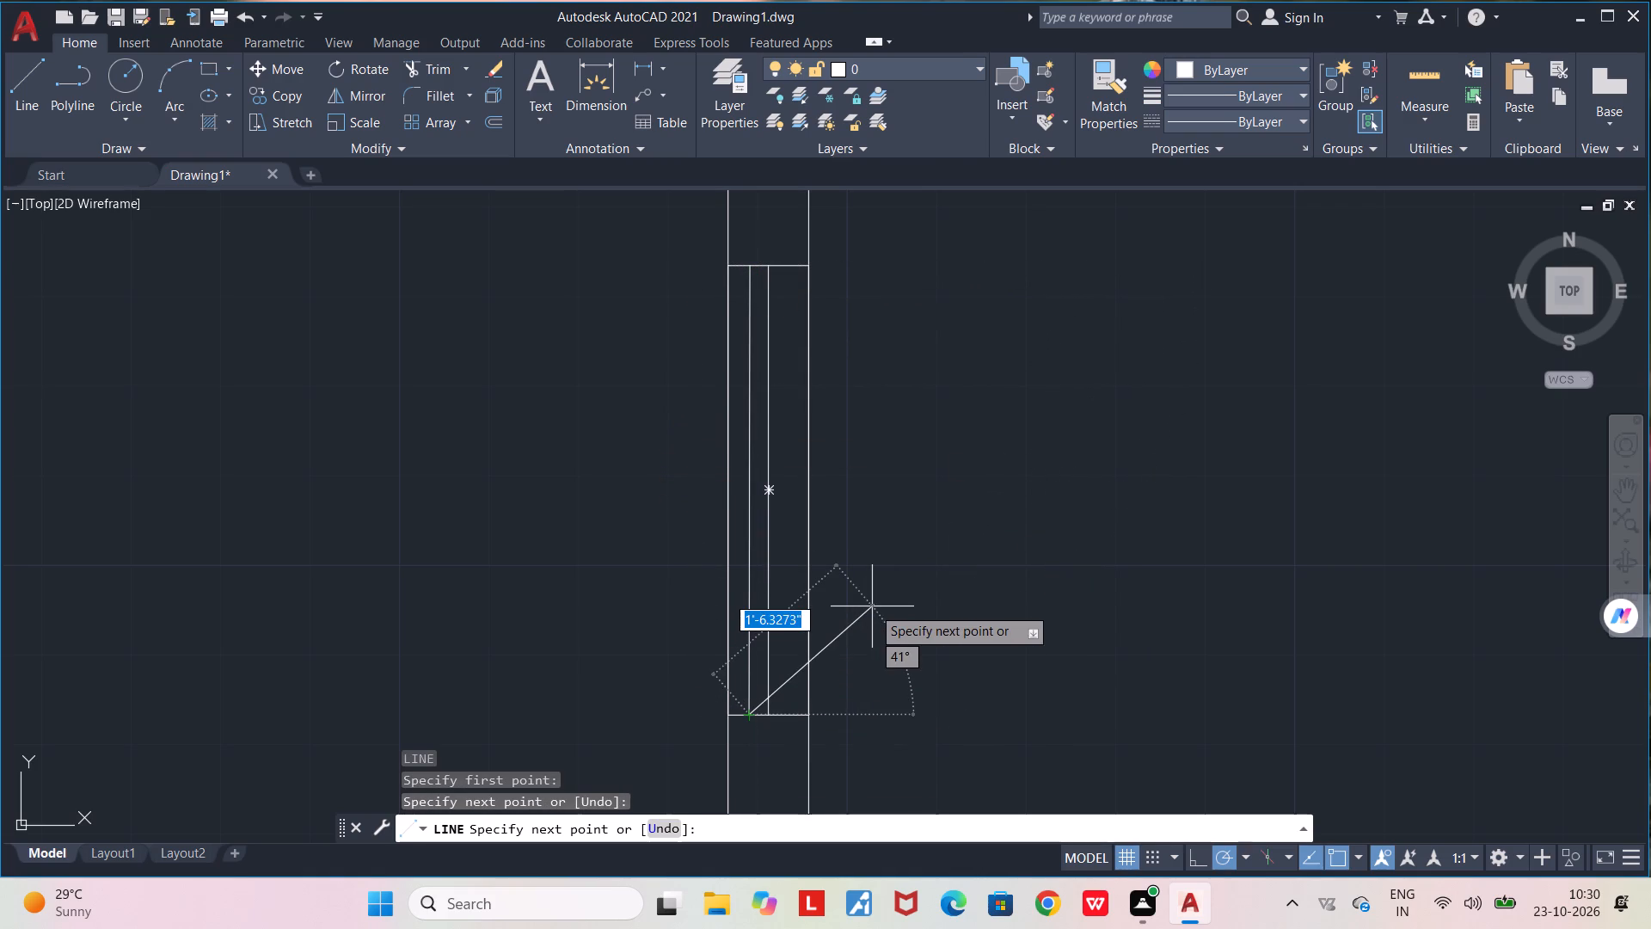
{"action": "key", "text": "space"}
{"action": "key", "text": "l"}
{"action": "key", "text": "Return"}
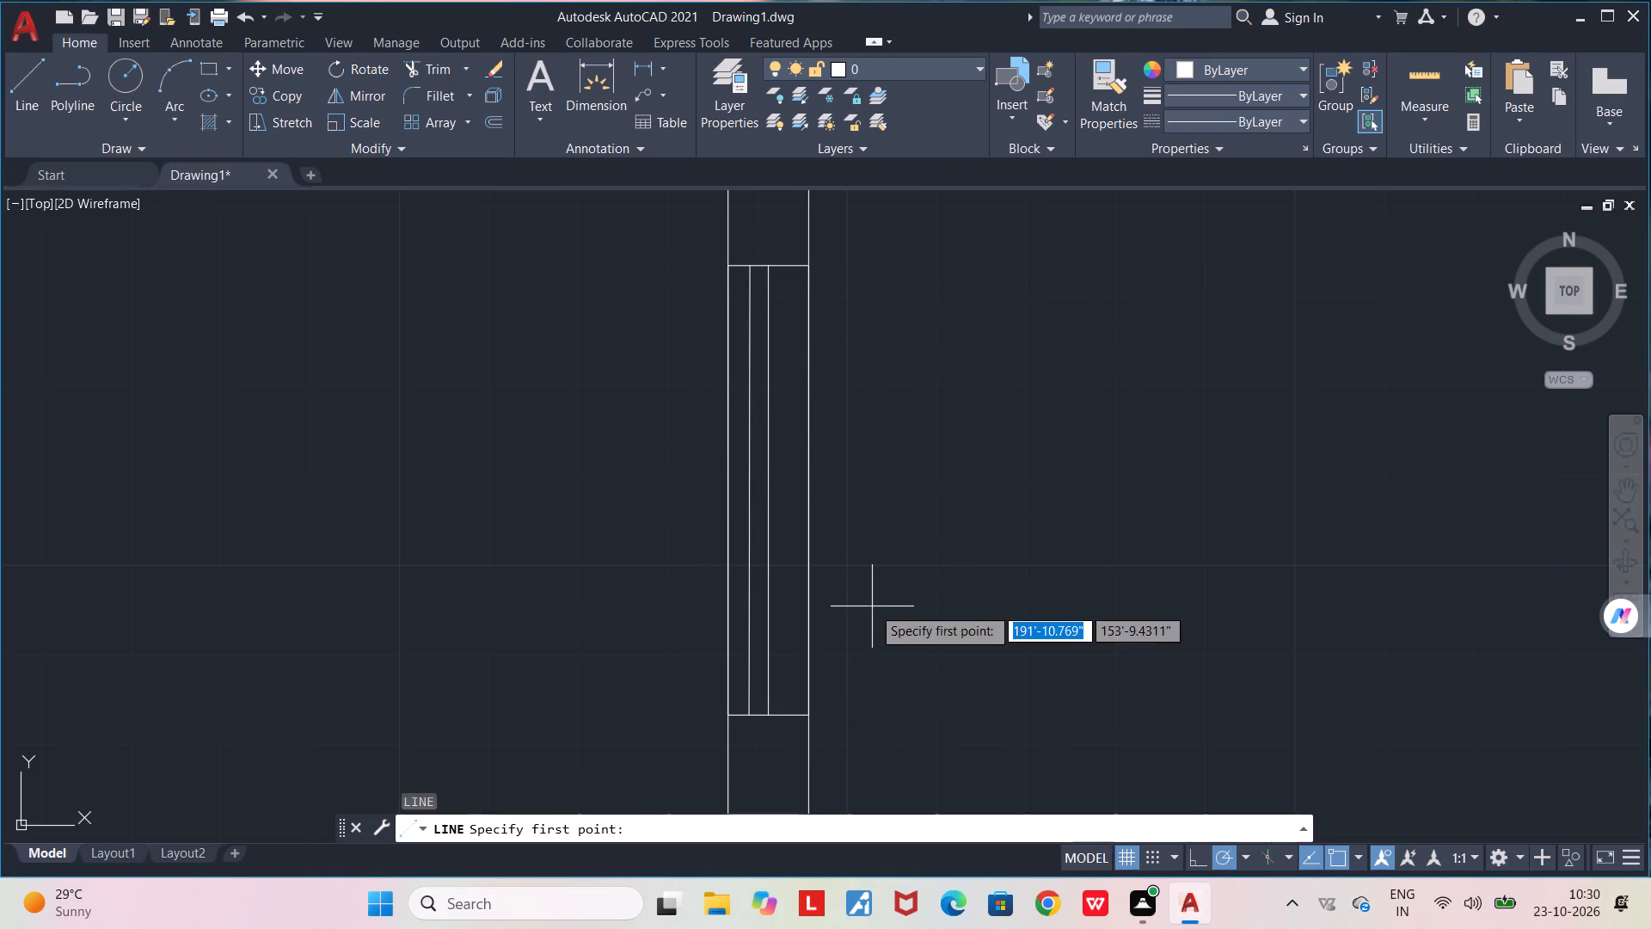
{"action": "left_click", "coordinate": [788, 268]}
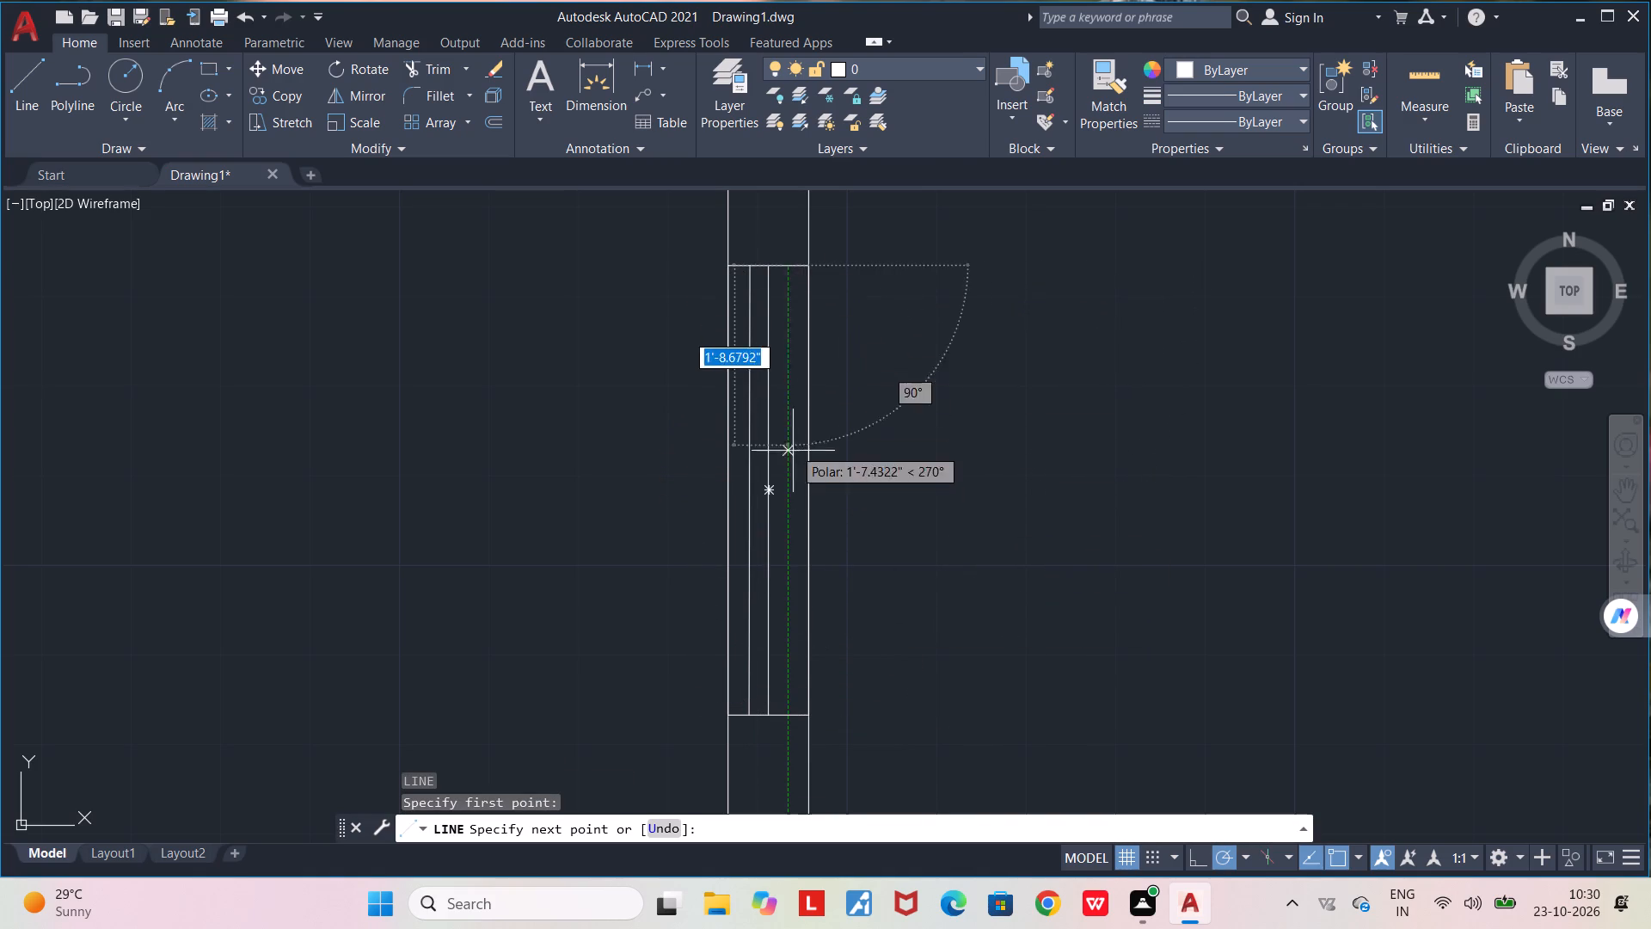
{"action": "left_click", "coordinate": [789, 717]}
{"action": "key", "text": "space"}
{"action": "middle_click_drag", "start_coordinate": [902, 698], "coordinate": [893, 586]}
{"action": "scroll", "coordinate": [893, 586], "scroll_direction": "down", "scroll_amount": 2}
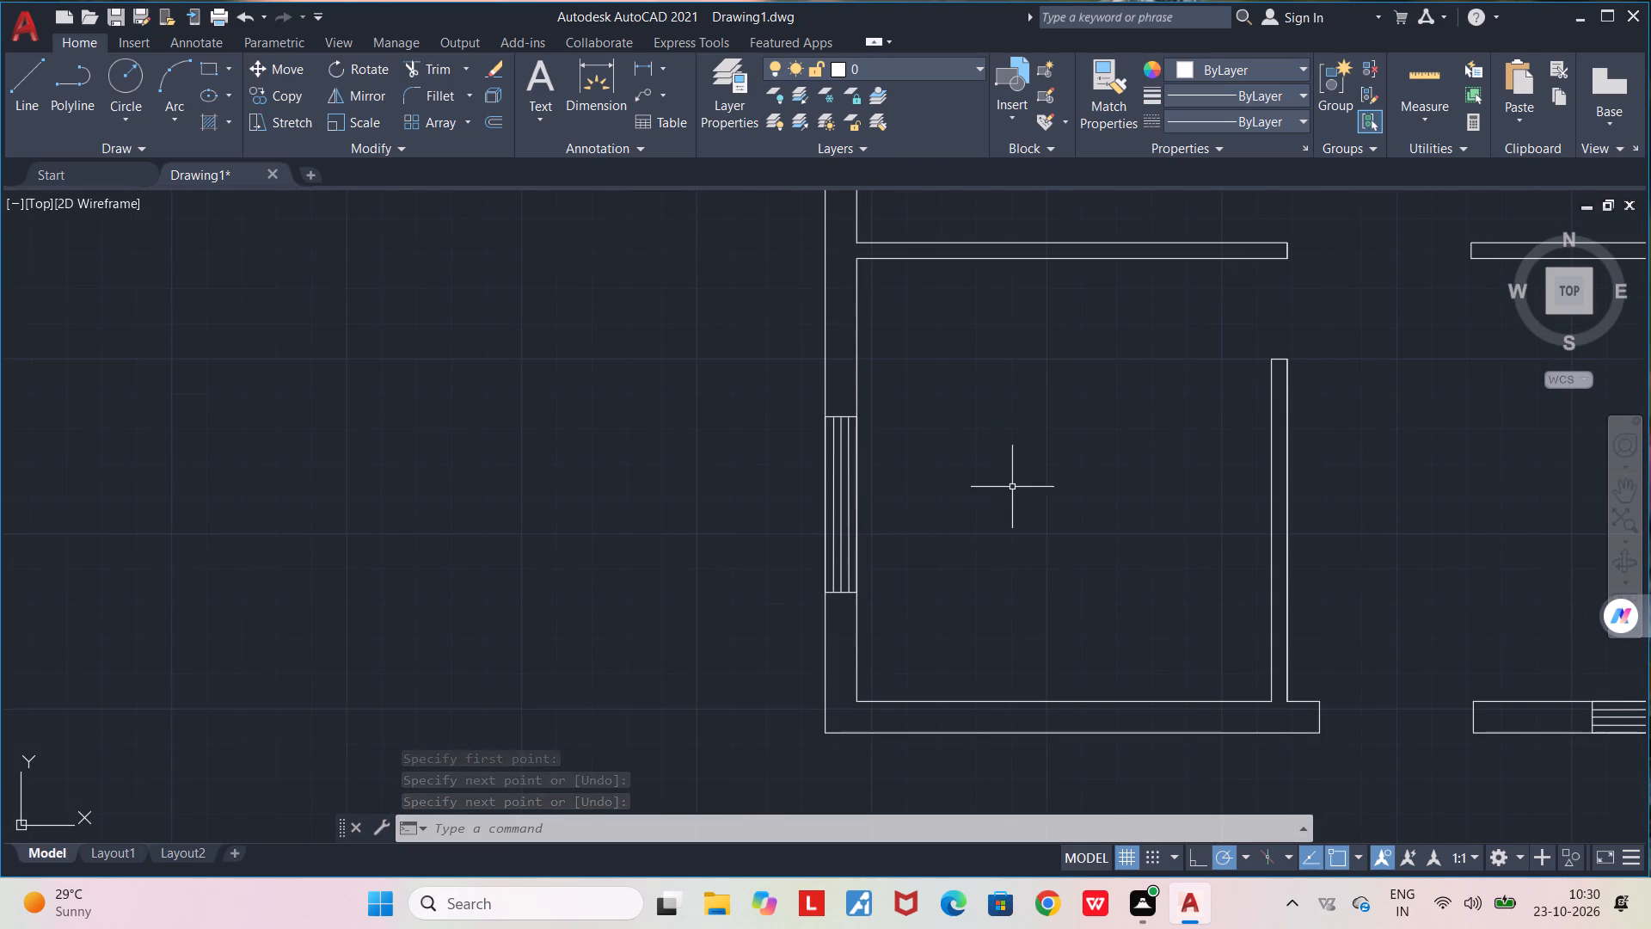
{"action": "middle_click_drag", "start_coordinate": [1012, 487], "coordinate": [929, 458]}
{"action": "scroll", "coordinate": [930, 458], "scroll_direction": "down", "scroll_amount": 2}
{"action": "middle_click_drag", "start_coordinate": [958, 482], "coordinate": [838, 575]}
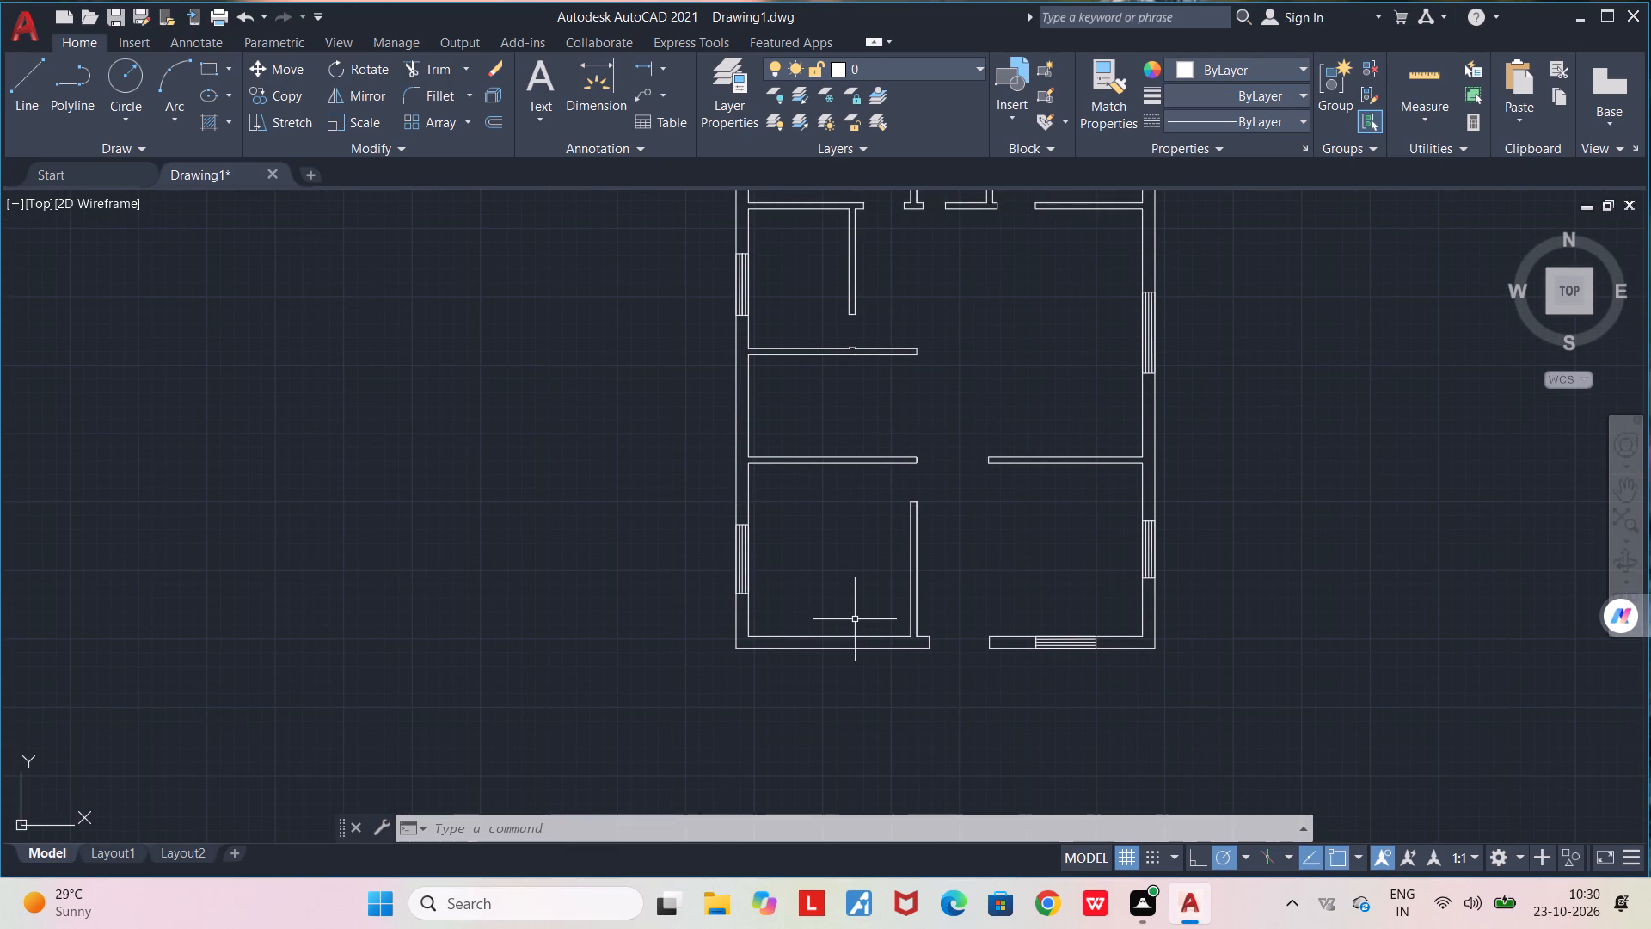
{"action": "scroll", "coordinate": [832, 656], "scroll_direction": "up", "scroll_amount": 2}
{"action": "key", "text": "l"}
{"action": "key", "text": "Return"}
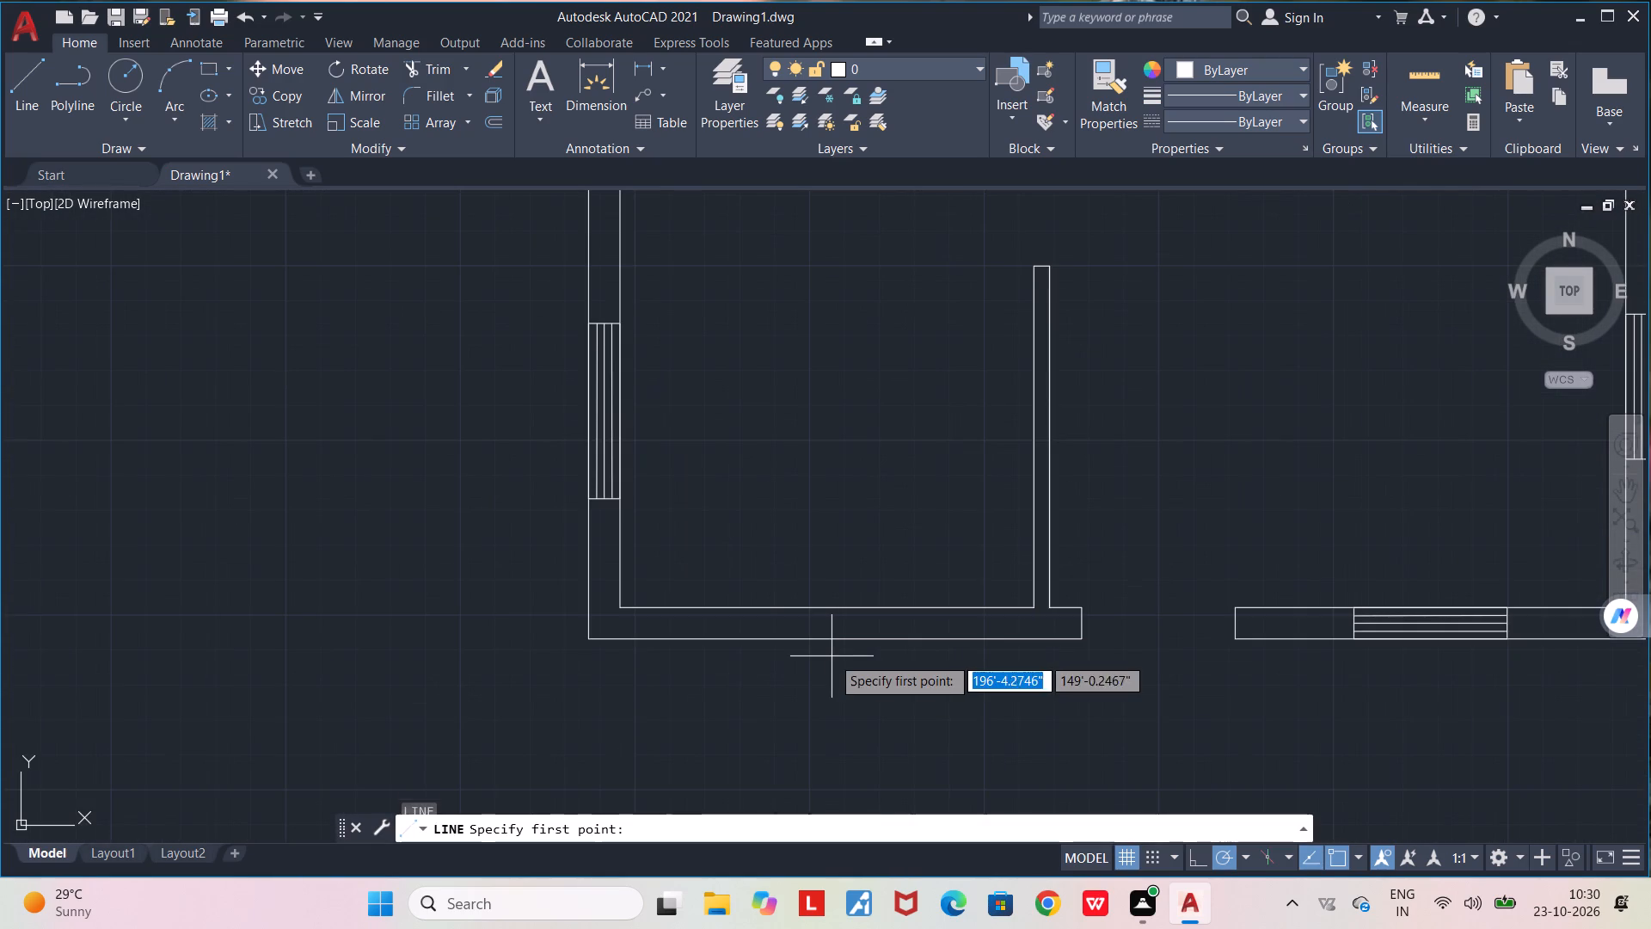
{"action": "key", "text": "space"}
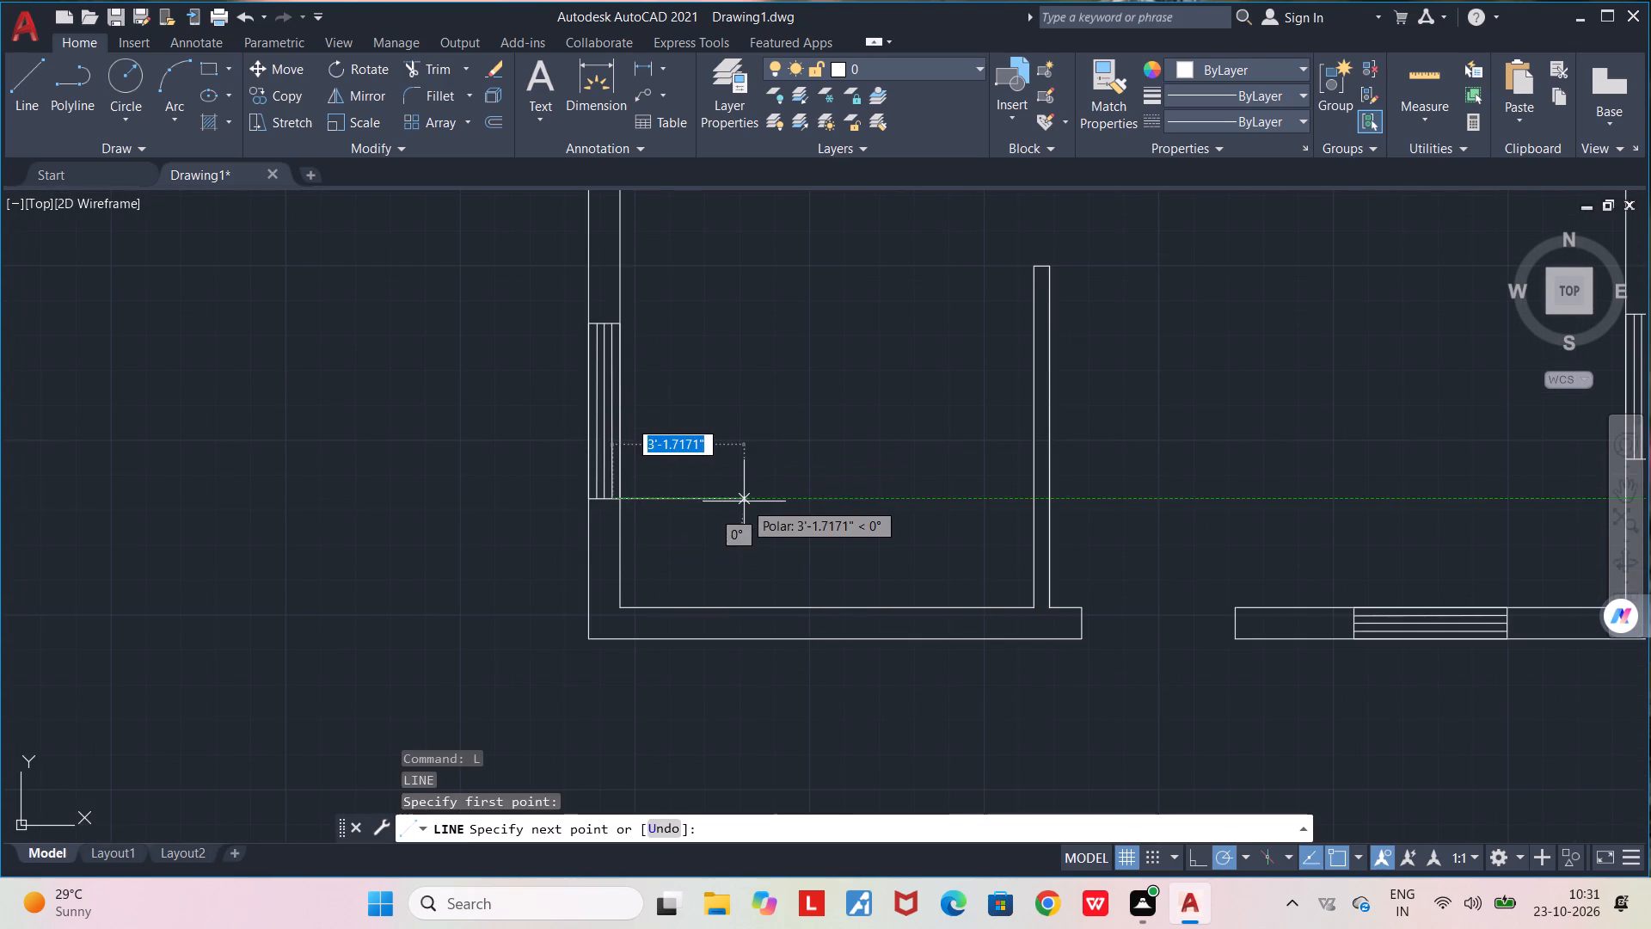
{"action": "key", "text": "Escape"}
Draw a window rectangle about 4'-4" long spanning the south exterior wall's thickness at the southwest room.
{"action": "left_click", "coordinate": [203, 65]}
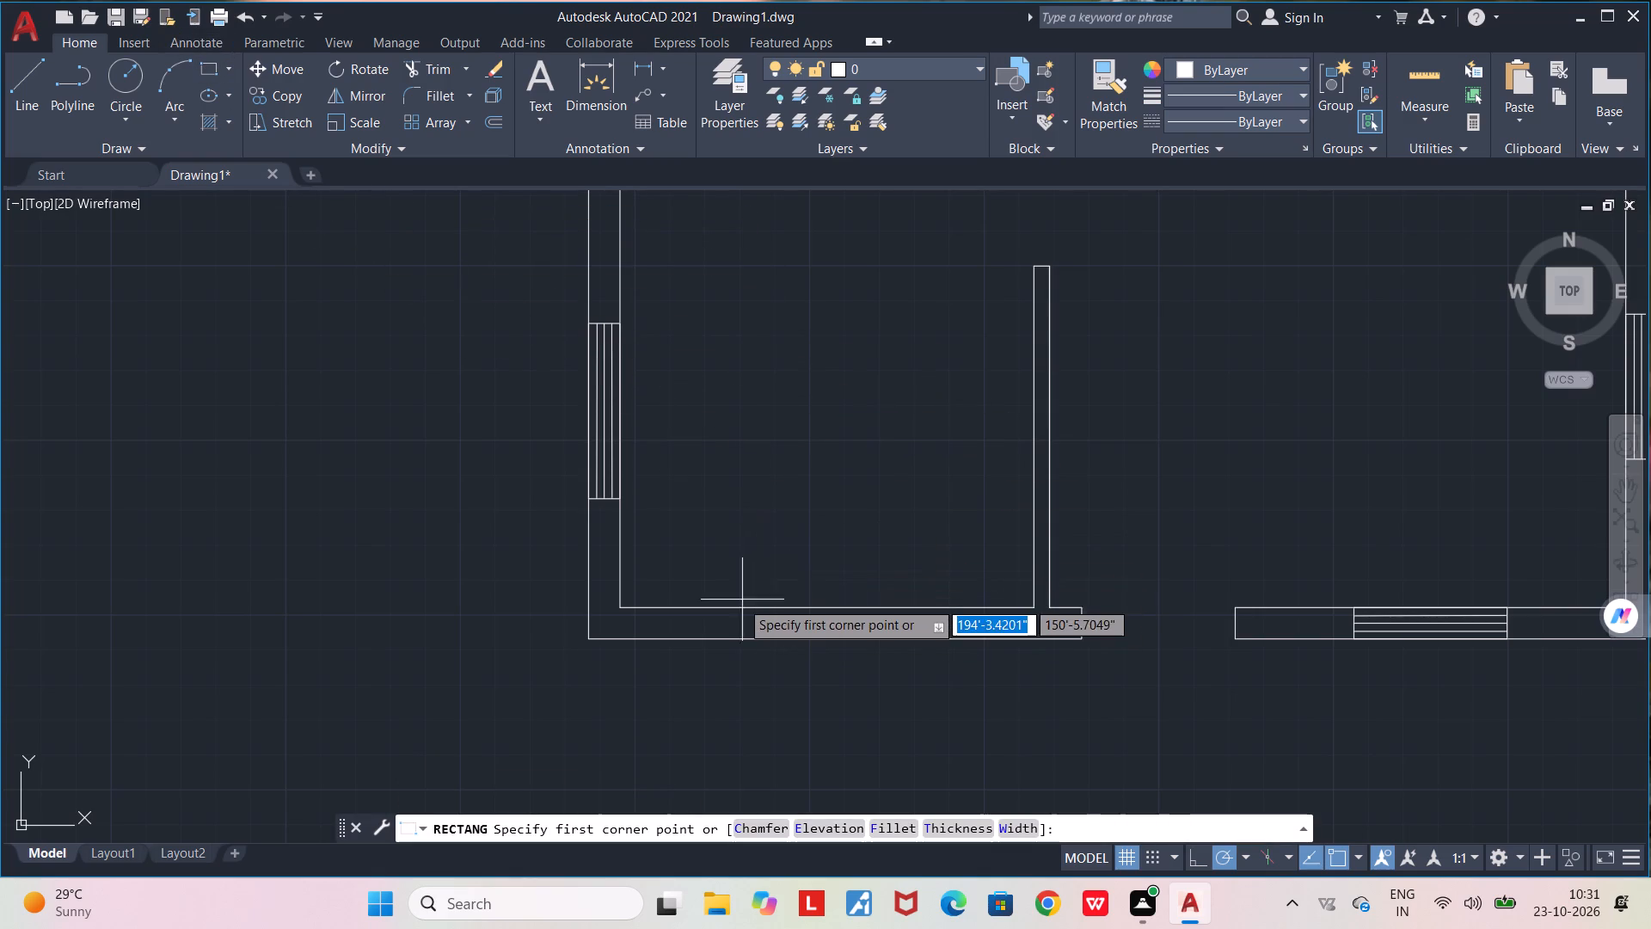
{"action": "scroll", "coordinate": [728, 609], "scroll_direction": "up", "scroll_amount": 1}
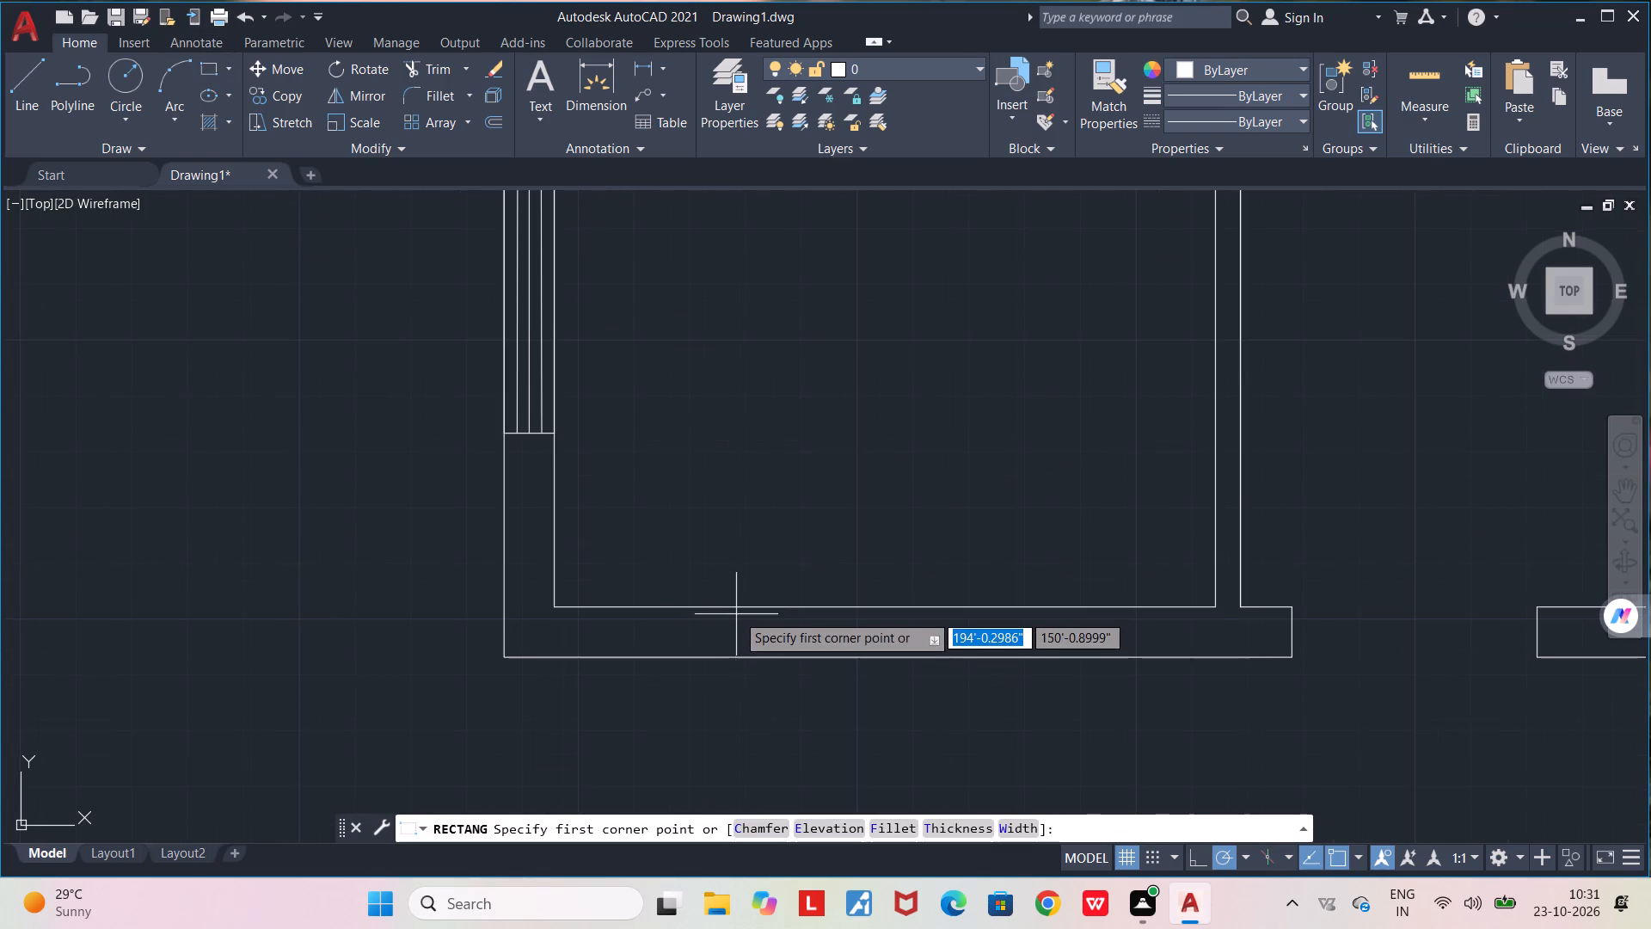
{"action": "left_click", "coordinate": [735, 612]}
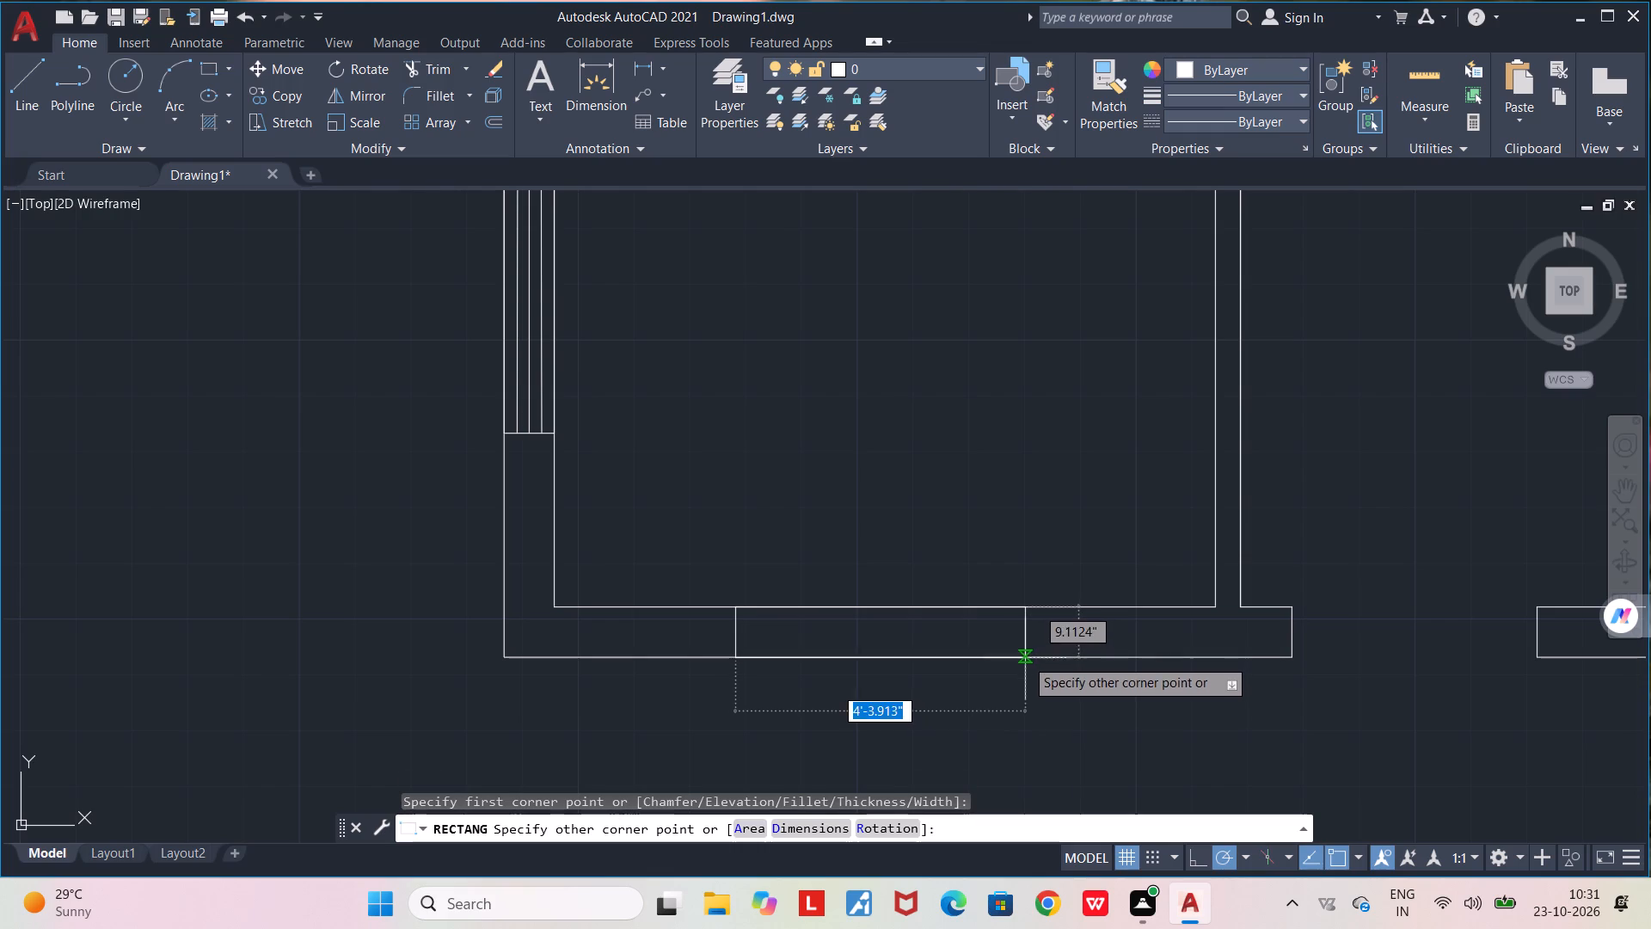
{"action": "left_click", "coordinate": [1024, 658]}
Draw a horizontal centre line through the southwest room's south window rectangle, joining the midpoints of its short sides.
{"action": "key", "text": "l"}
{"action": "key", "text": "Return"}
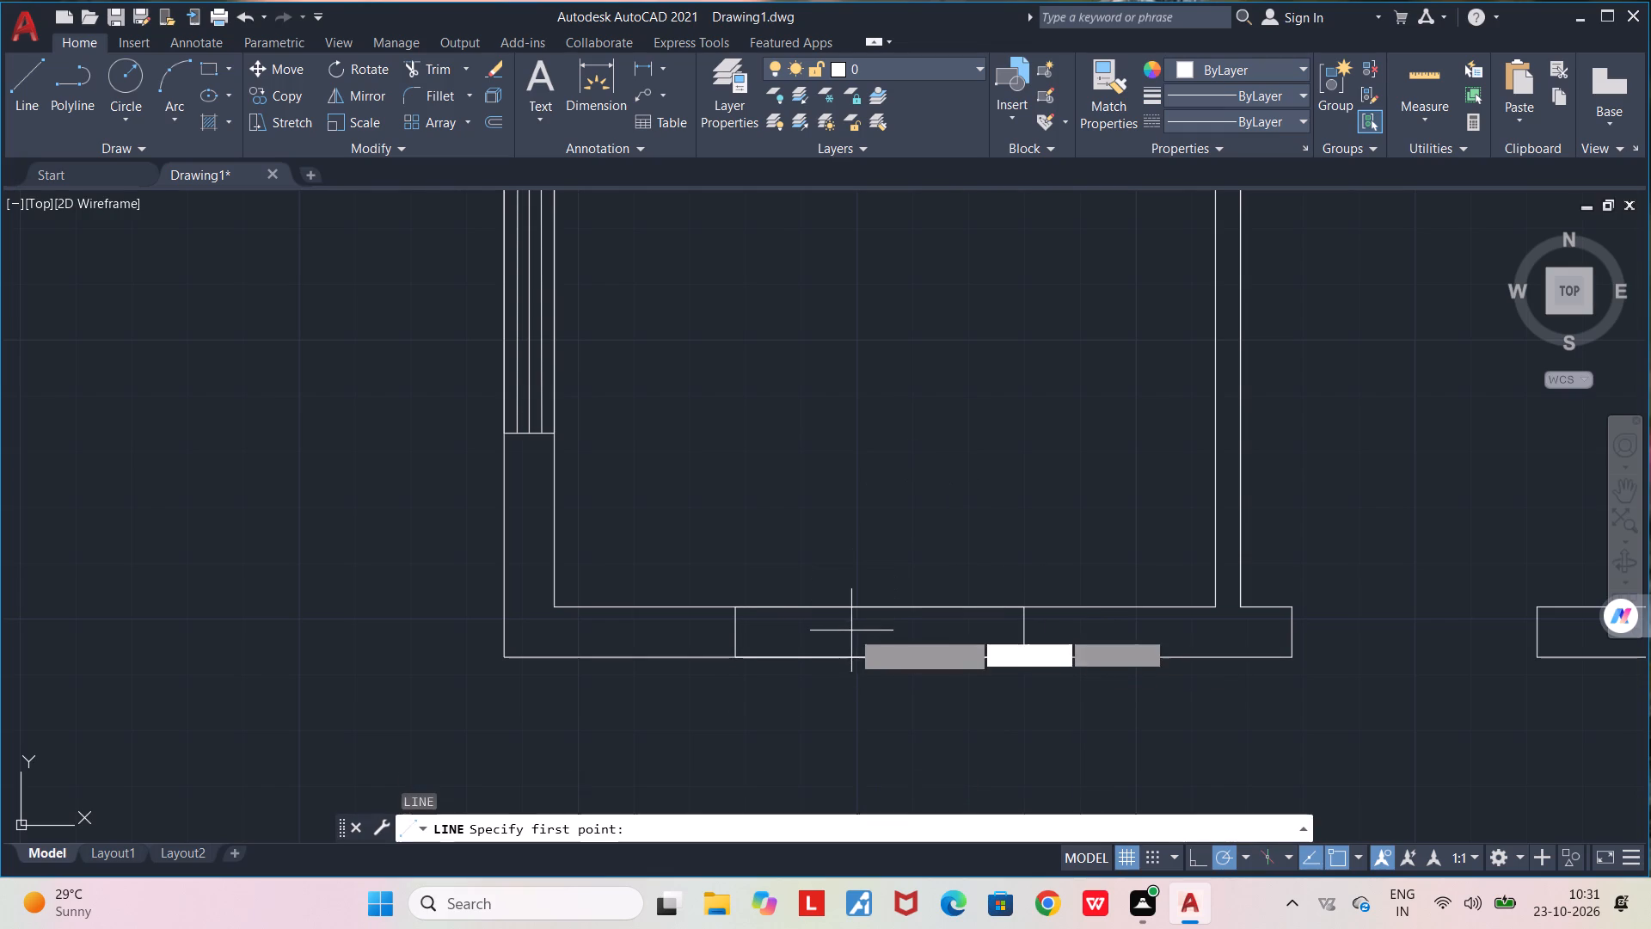
{"action": "left_click", "coordinate": [740, 631]}
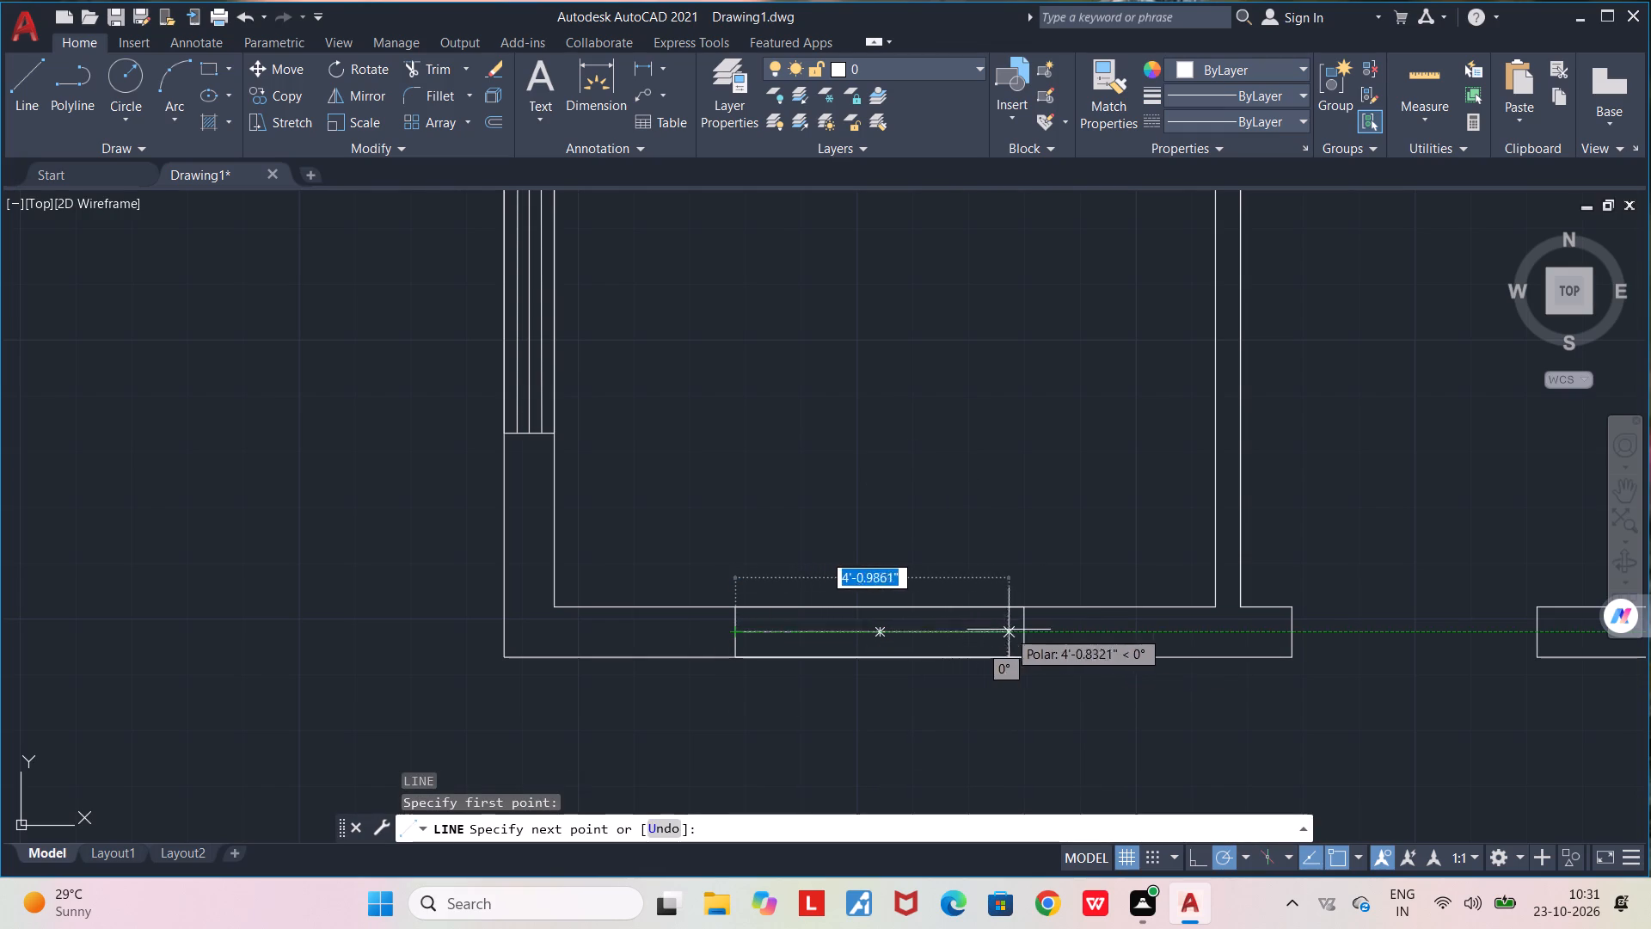
{"action": "left_click", "coordinate": [1019, 631]}
{"action": "key", "text": "space"}
Draw two more lengthwise lines in the southwest room's south window, one roughly midway on each side of its centre line.
{"action": "scroll", "coordinate": [870, 644], "scroll_direction": "up", "scroll_amount": 2}
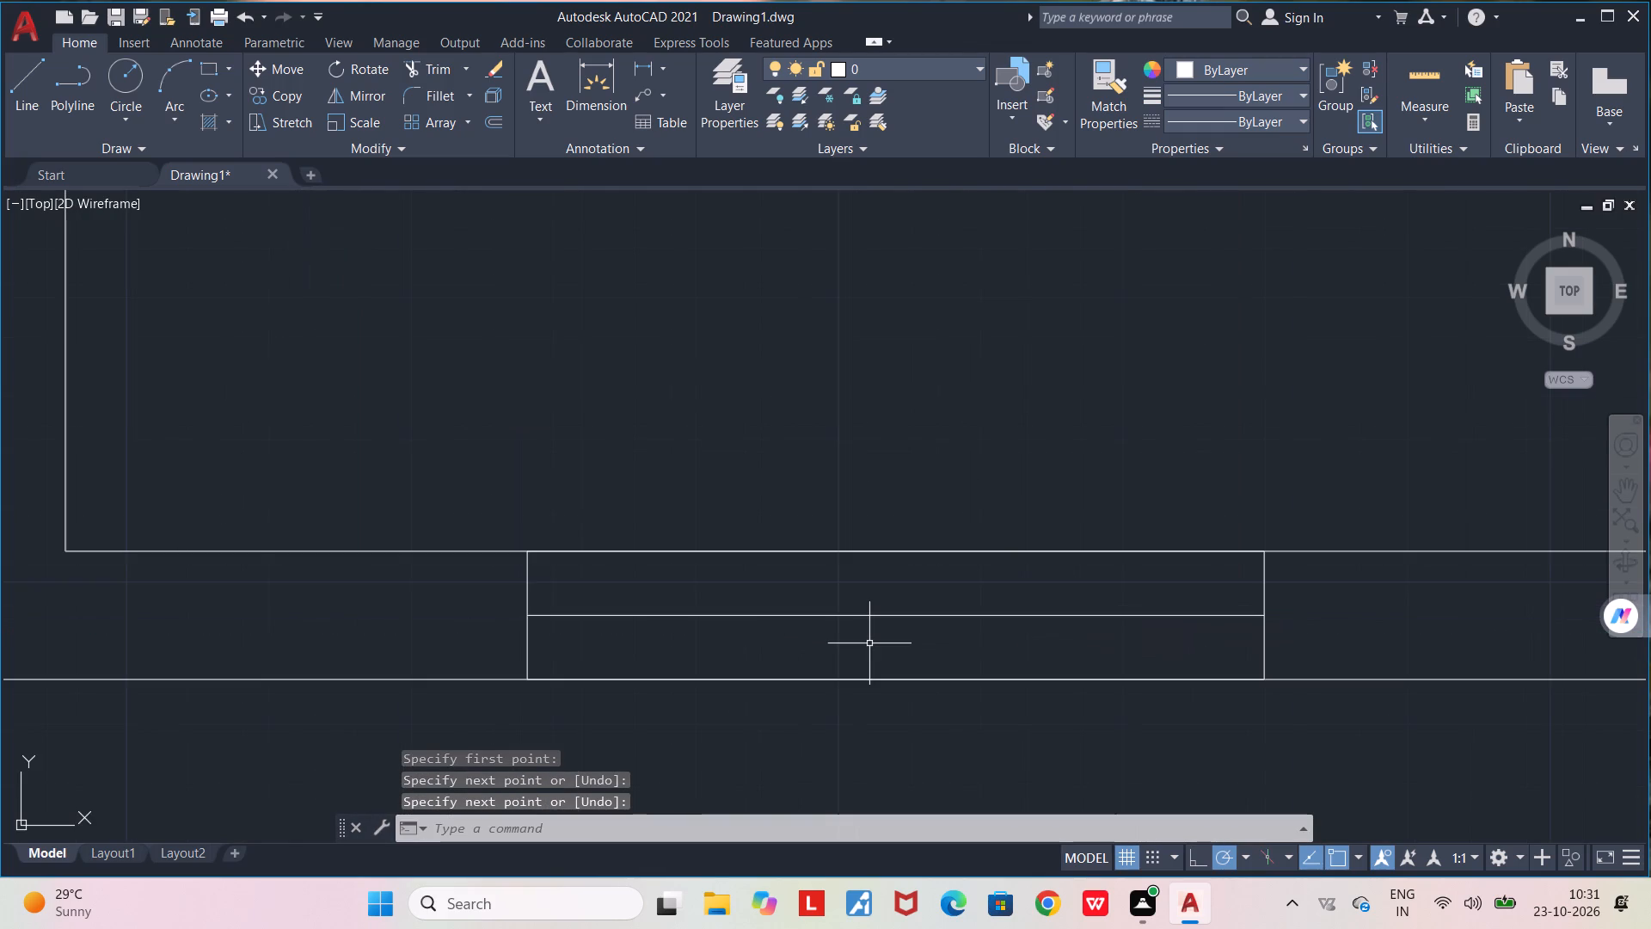
{"action": "key", "text": "space"}
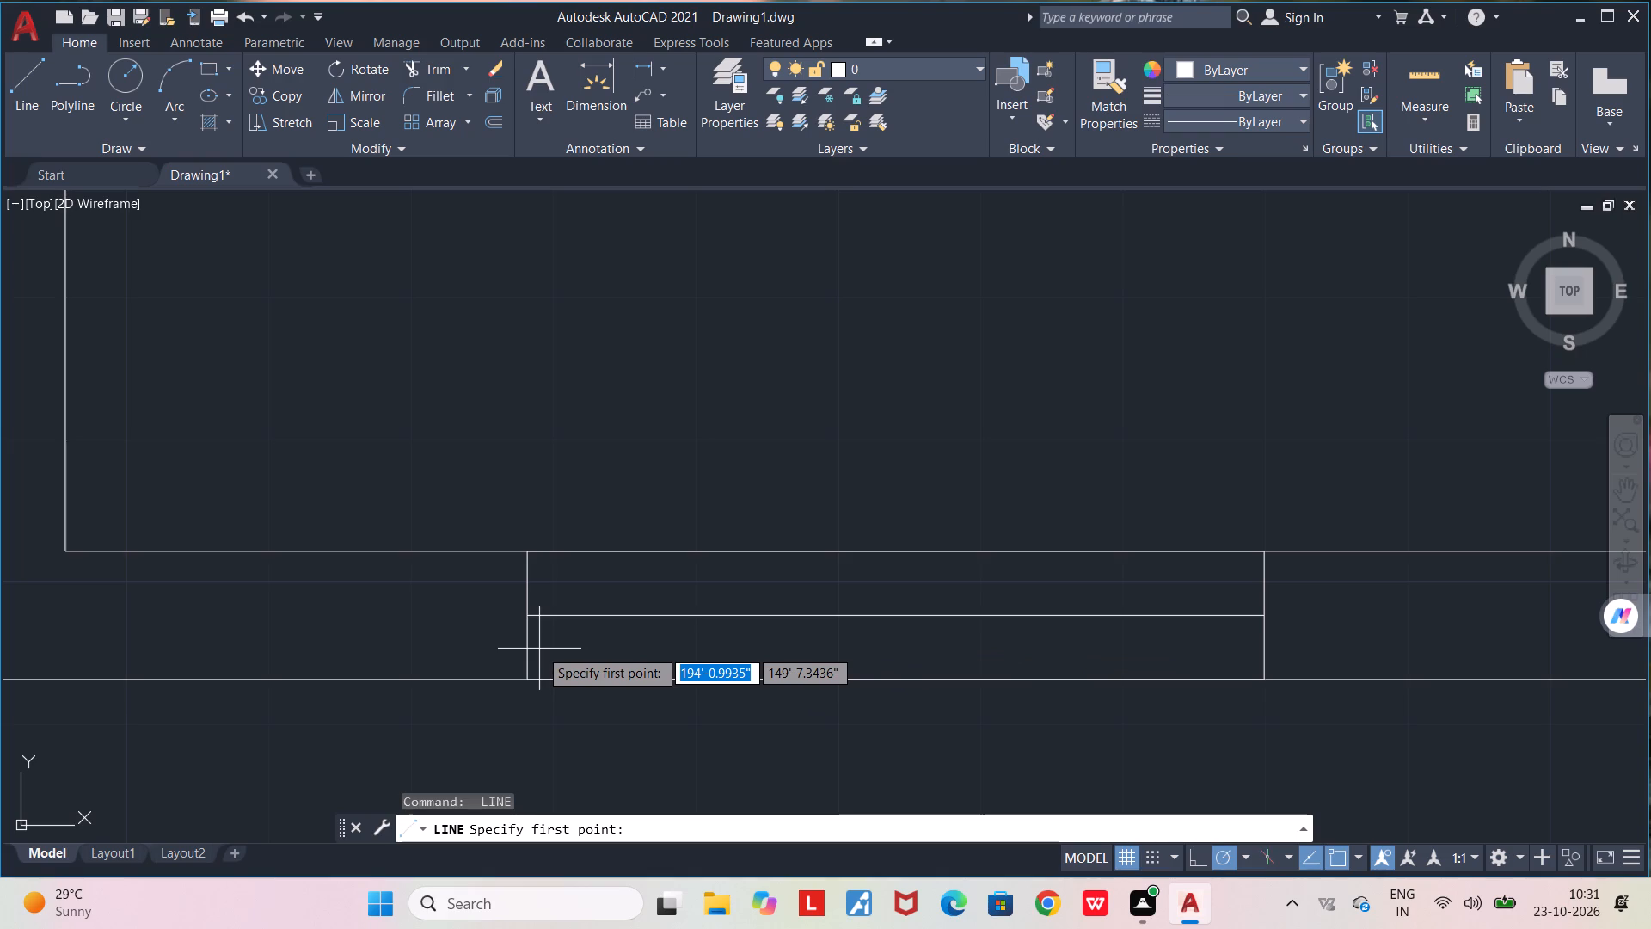
{"action": "left_click", "coordinate": [527, 645]}
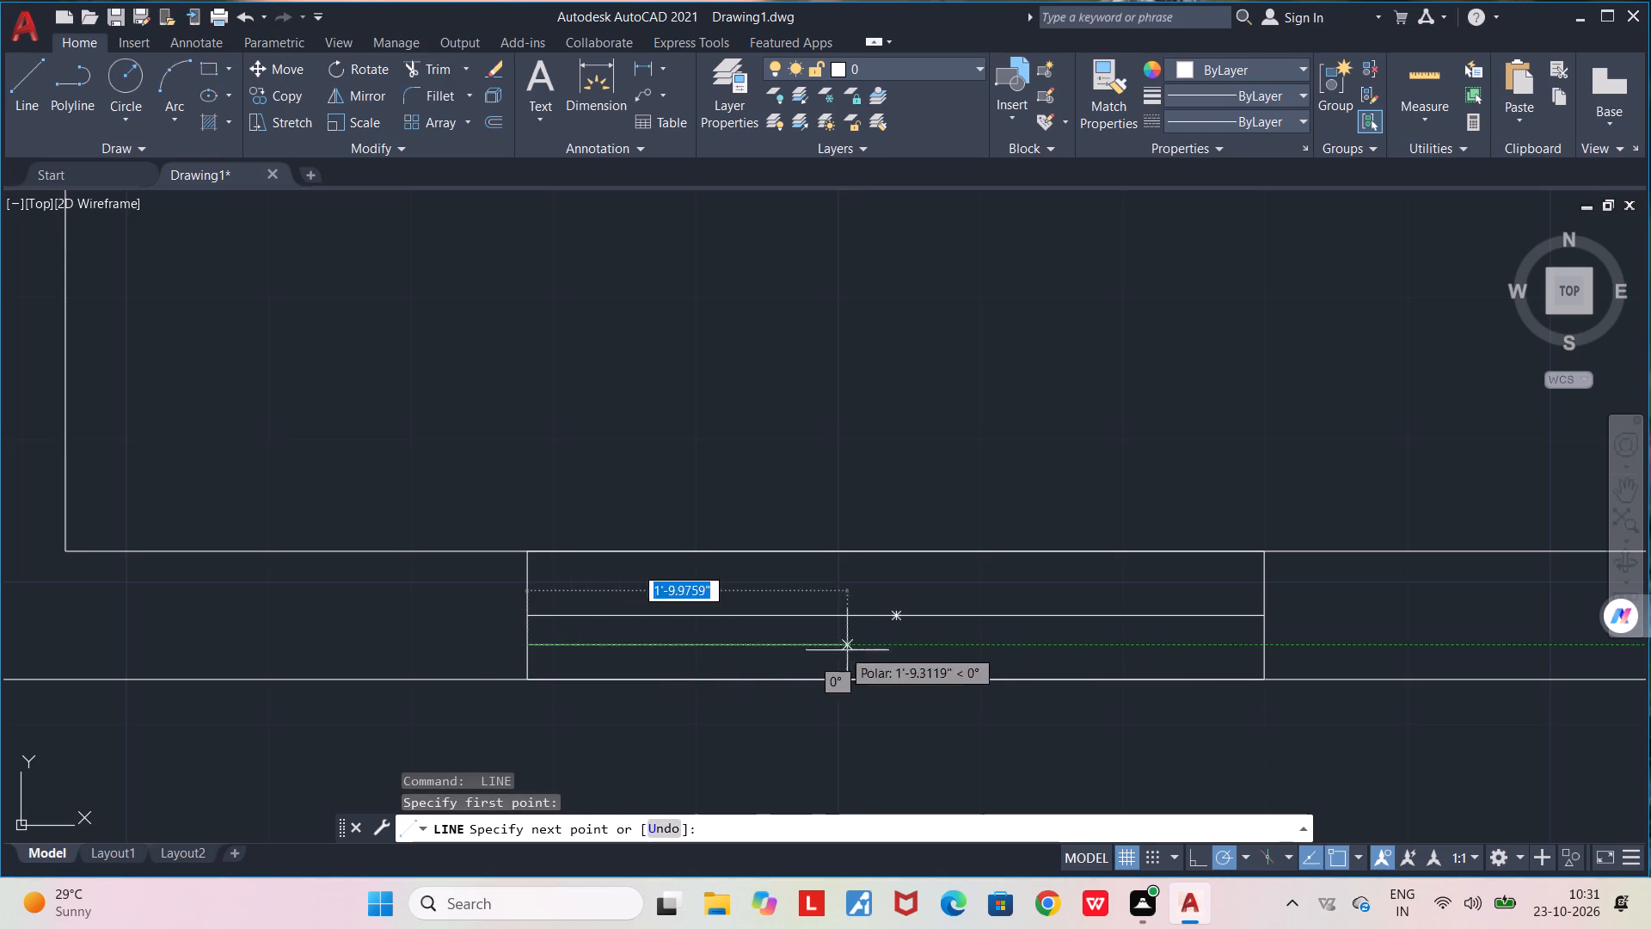
{"action": "left_click", "coordinate": [1264, 645]}
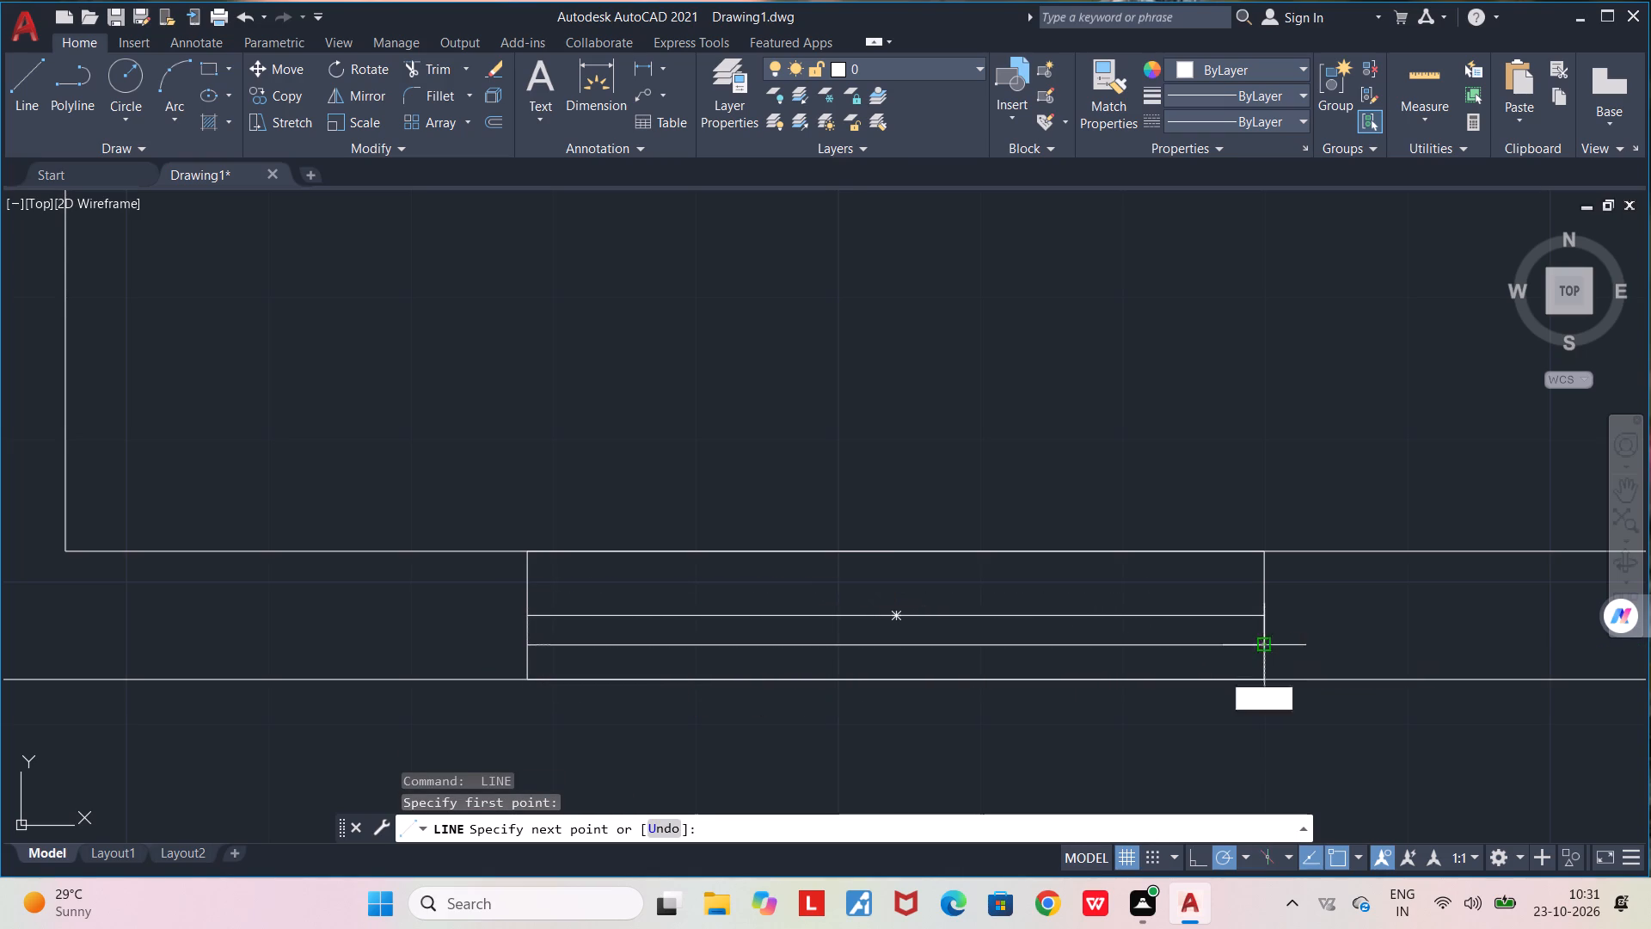
{"action": "key", "text": "space"}
{"action": "key", "text": "space"}
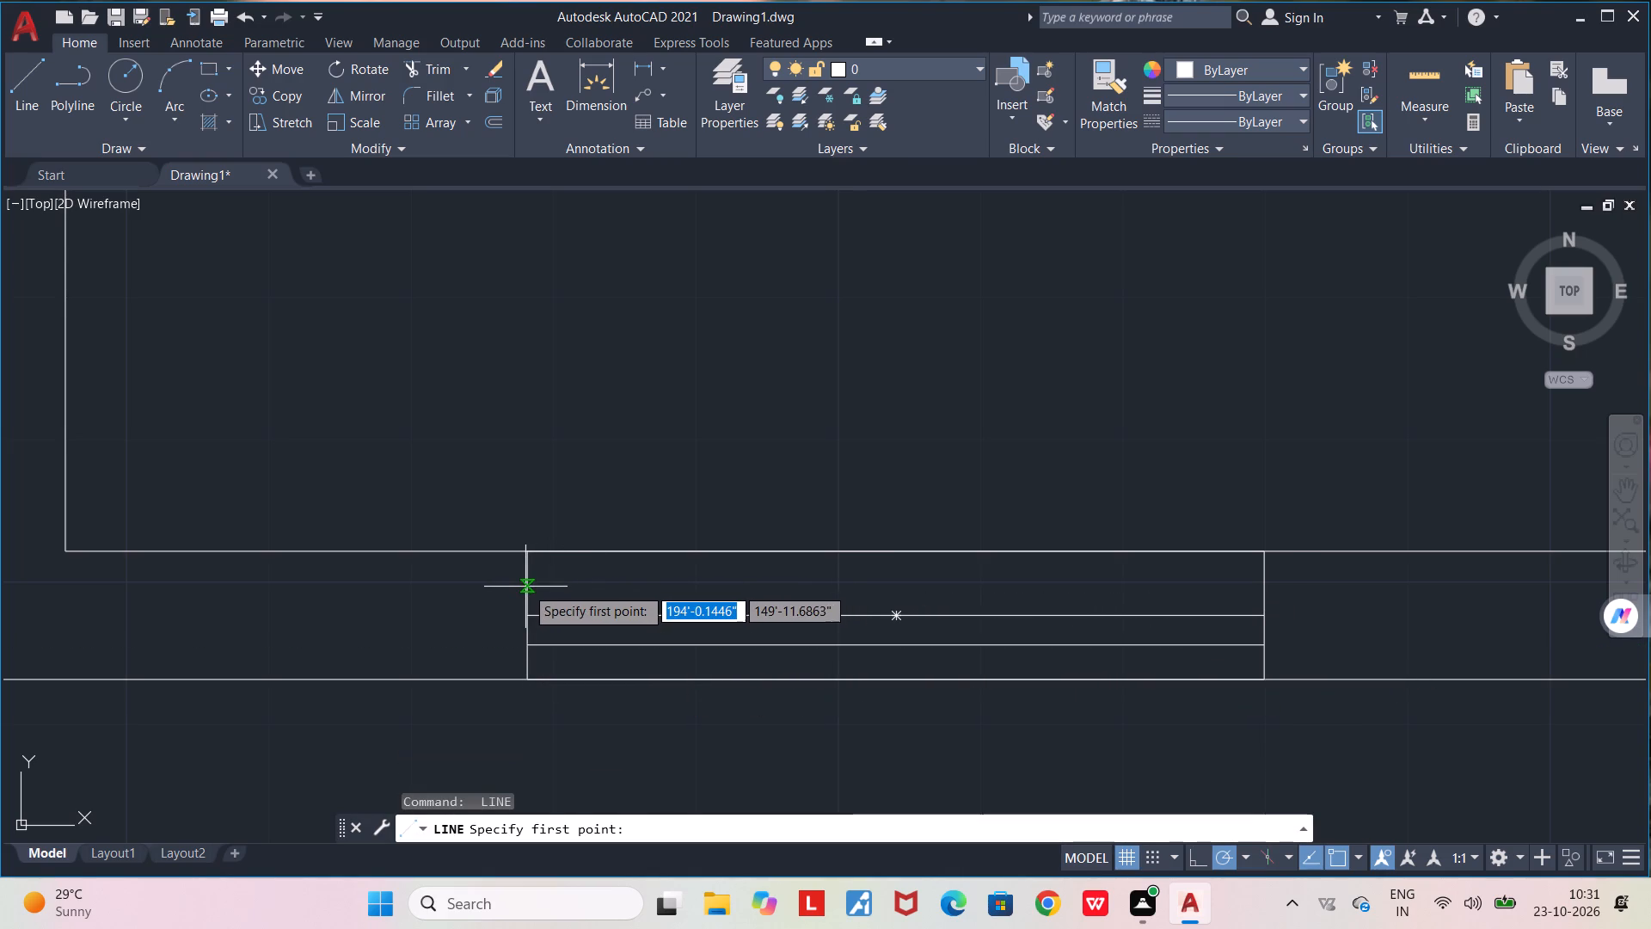
{"action": "left_click", "coordinate": [525, 587]}
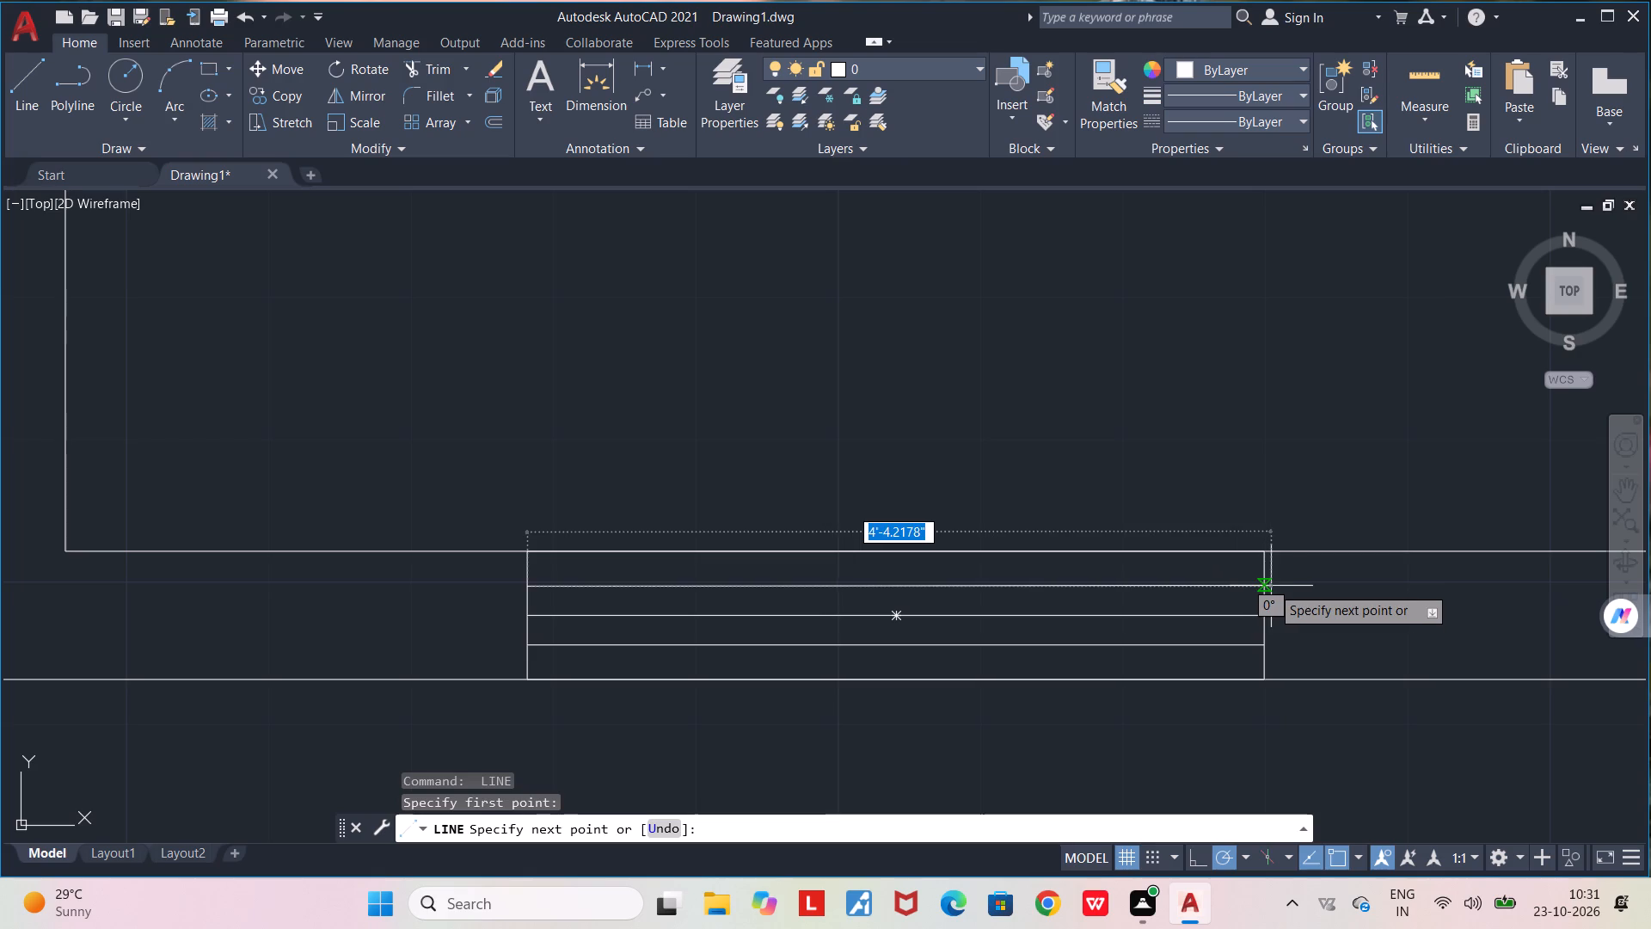
{"action": "left_click", "coordinate": [1271, 586]}
{"action": "key", "text": "space"}
Examine the whole floor plan, checking the exterior windows, interior partitions and door openings.
{"action": "scroll", "coordinate": [1164, 612], "scroll_direction": "down", "scroll_amount": 4}
{"action": "middle_click_drag", "start_coordinate": [1110, 663], "coordinate": [975, 681]}
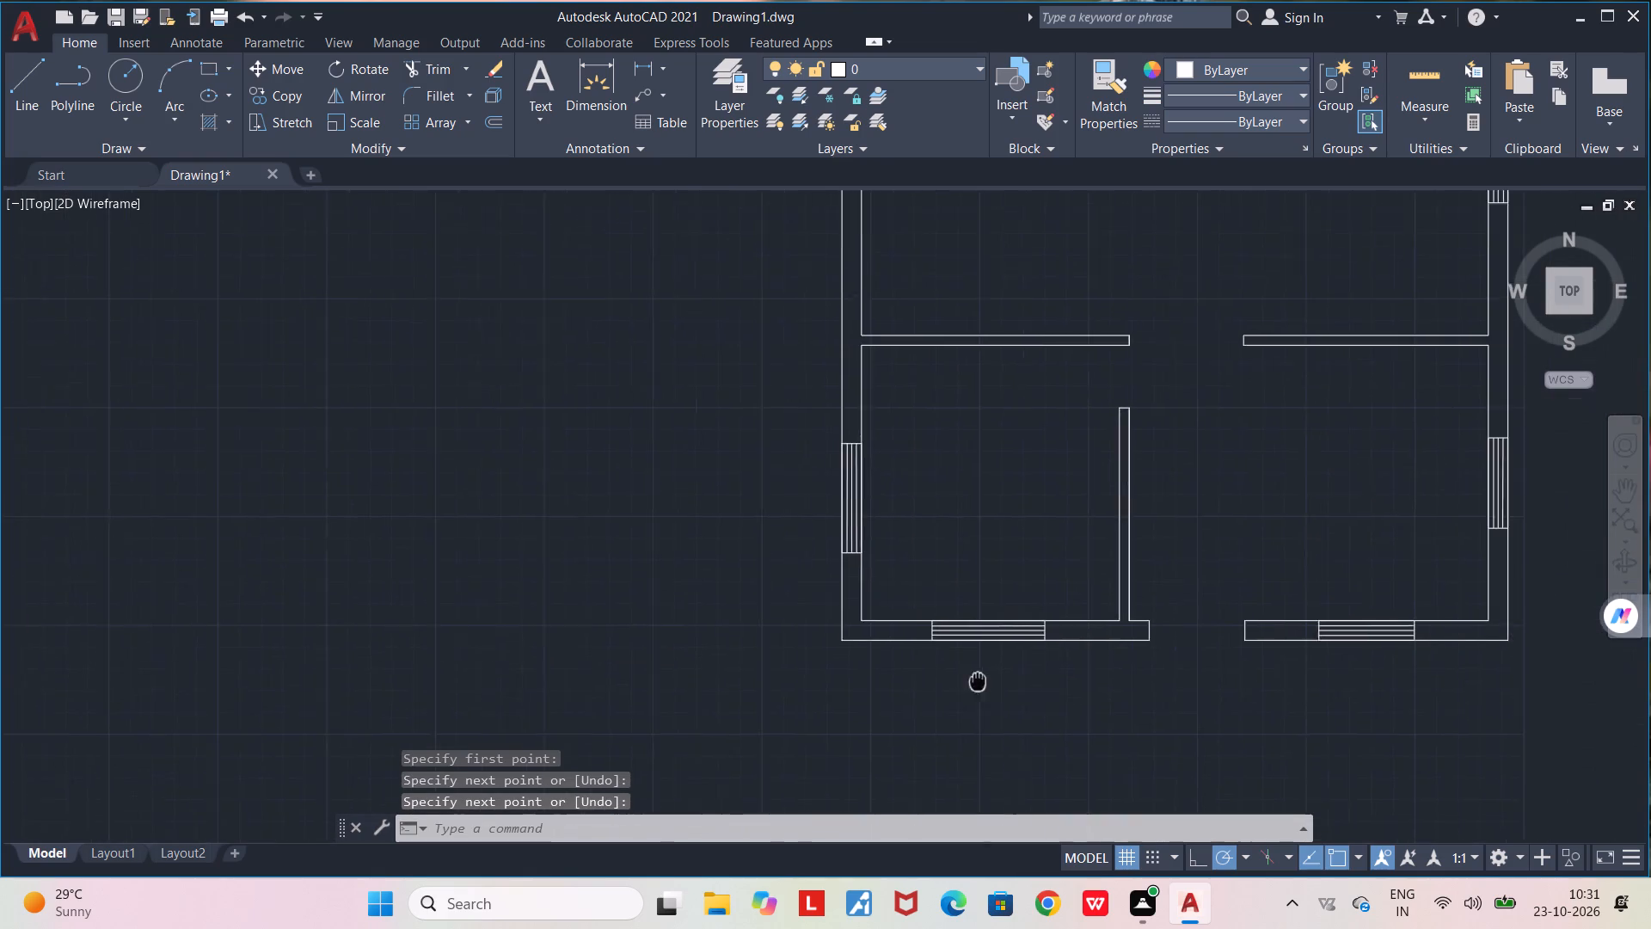
{"action": "middle_click_drag", "start_coordinate": [975, 681], "coordinate": [962, 681]}
{"action": "scroll", "coordinate": [958, 681], "scroll_direction": "down", "scroll_amount": 1}
{"action": "middle_click_drag", "start_coordinate": [949, 679], "coordinate": [787, 691]}
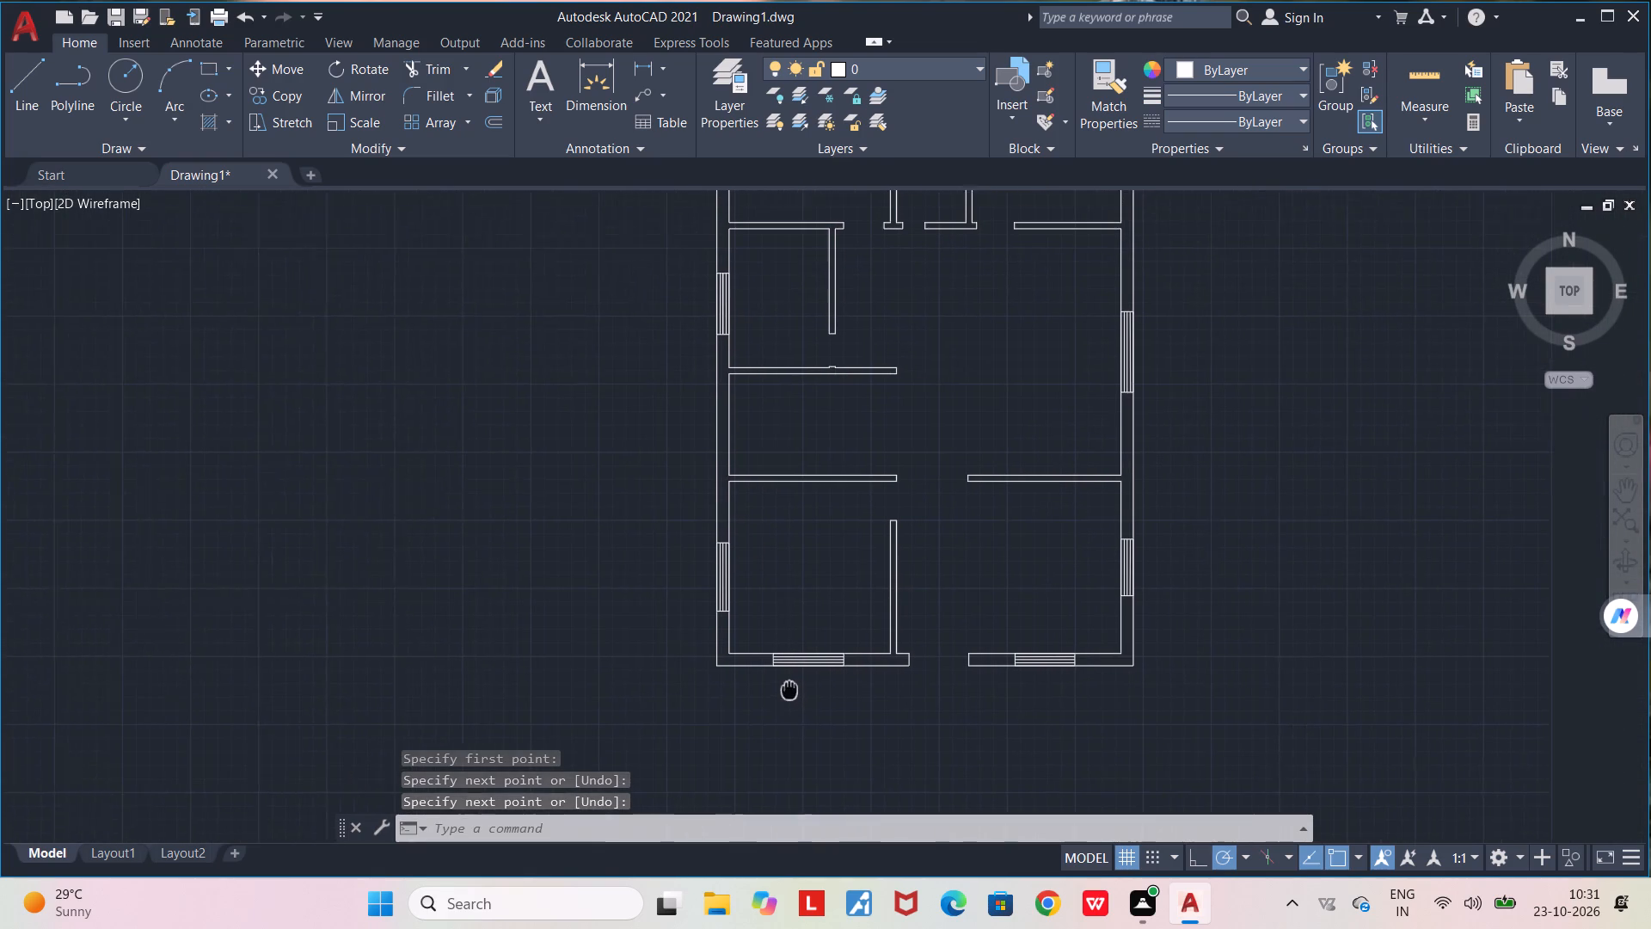
{"action": "middle_click_drag", "start_coordinate": [787, 691], "coordinate": [776, 693]}
{"action": "middle_click_drag", "start_coordinate": [782, 600], "coordinate": [738, 654]}
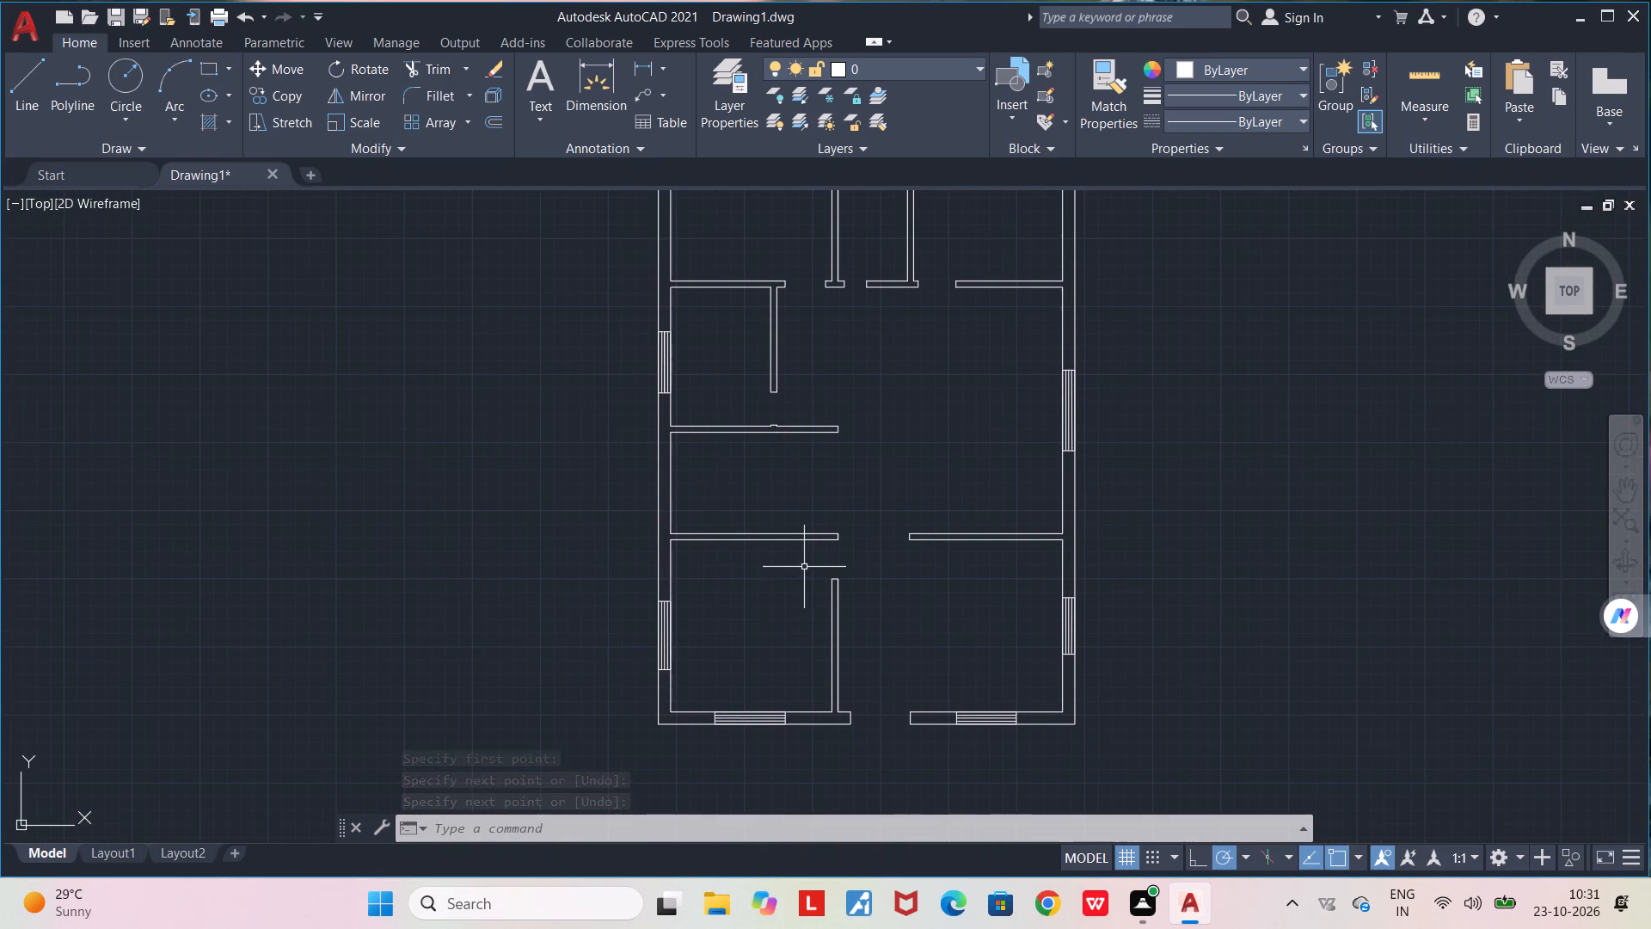
{"action": "middle_click_drag", "start_coordinate": [933, 458], "coordinate": [925, 594]}
{"action": "scroll", "coordinate": [925, 595], "scroll_direction": "down", "scroll_amount": 1}
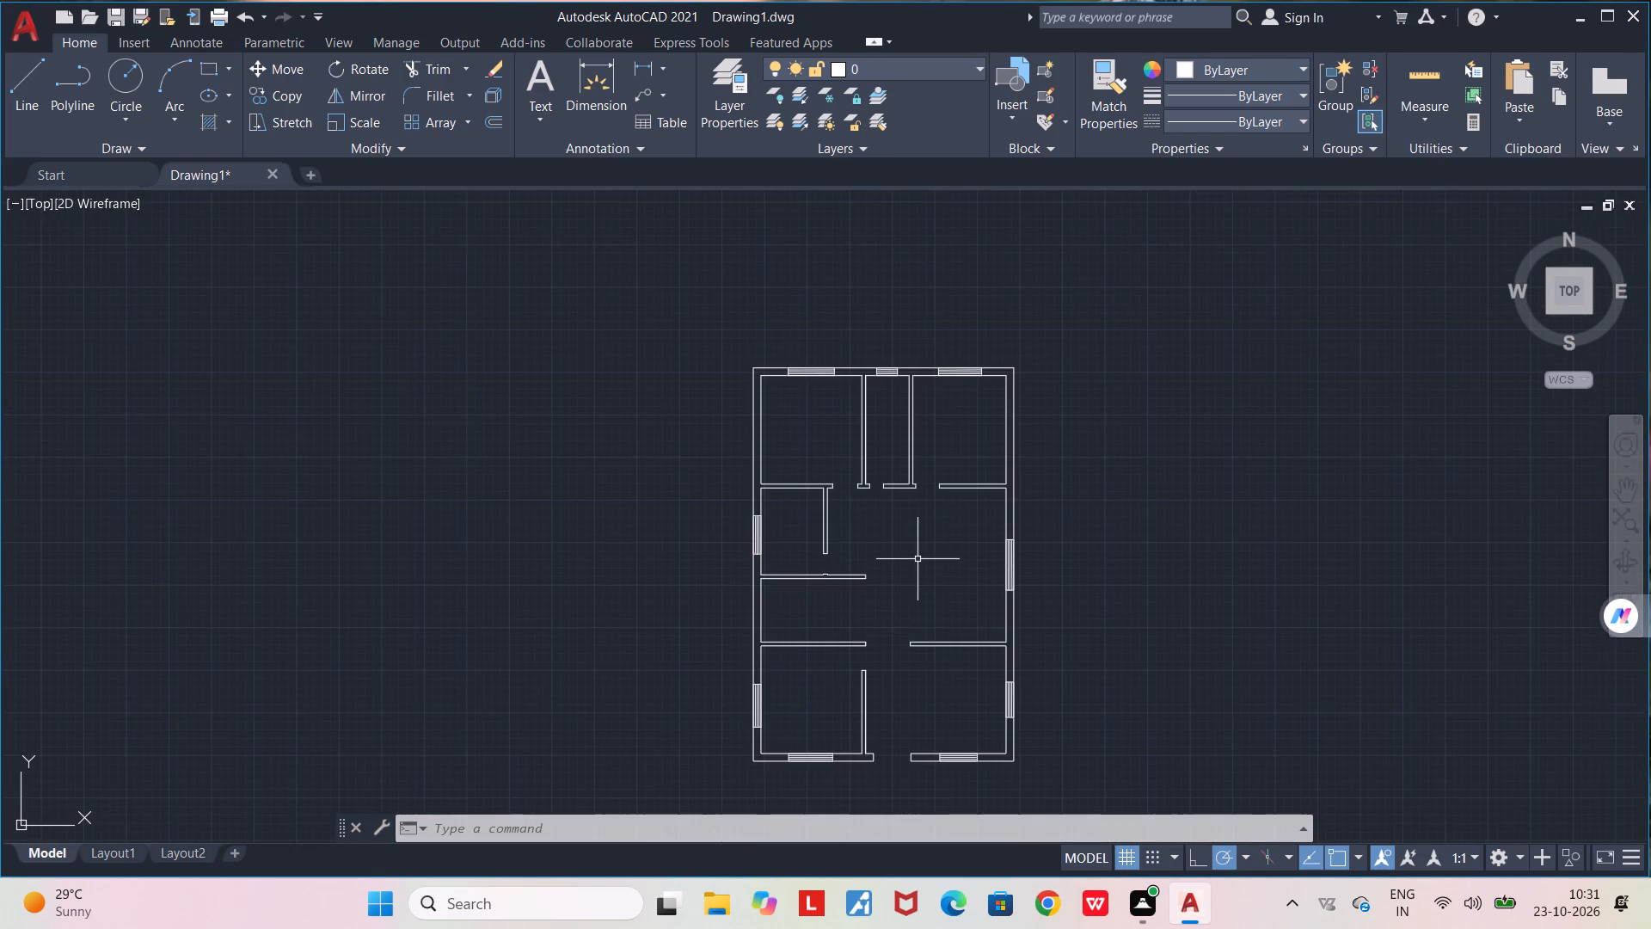
{"action": "scroll", "coordinate": [907, 584], "scroll_direction": "up", "scroll_amount": 1}
{"action": "scroll", "coordinate": [907, 584], "scroll_direction": "down", "scroll_amount": 1}
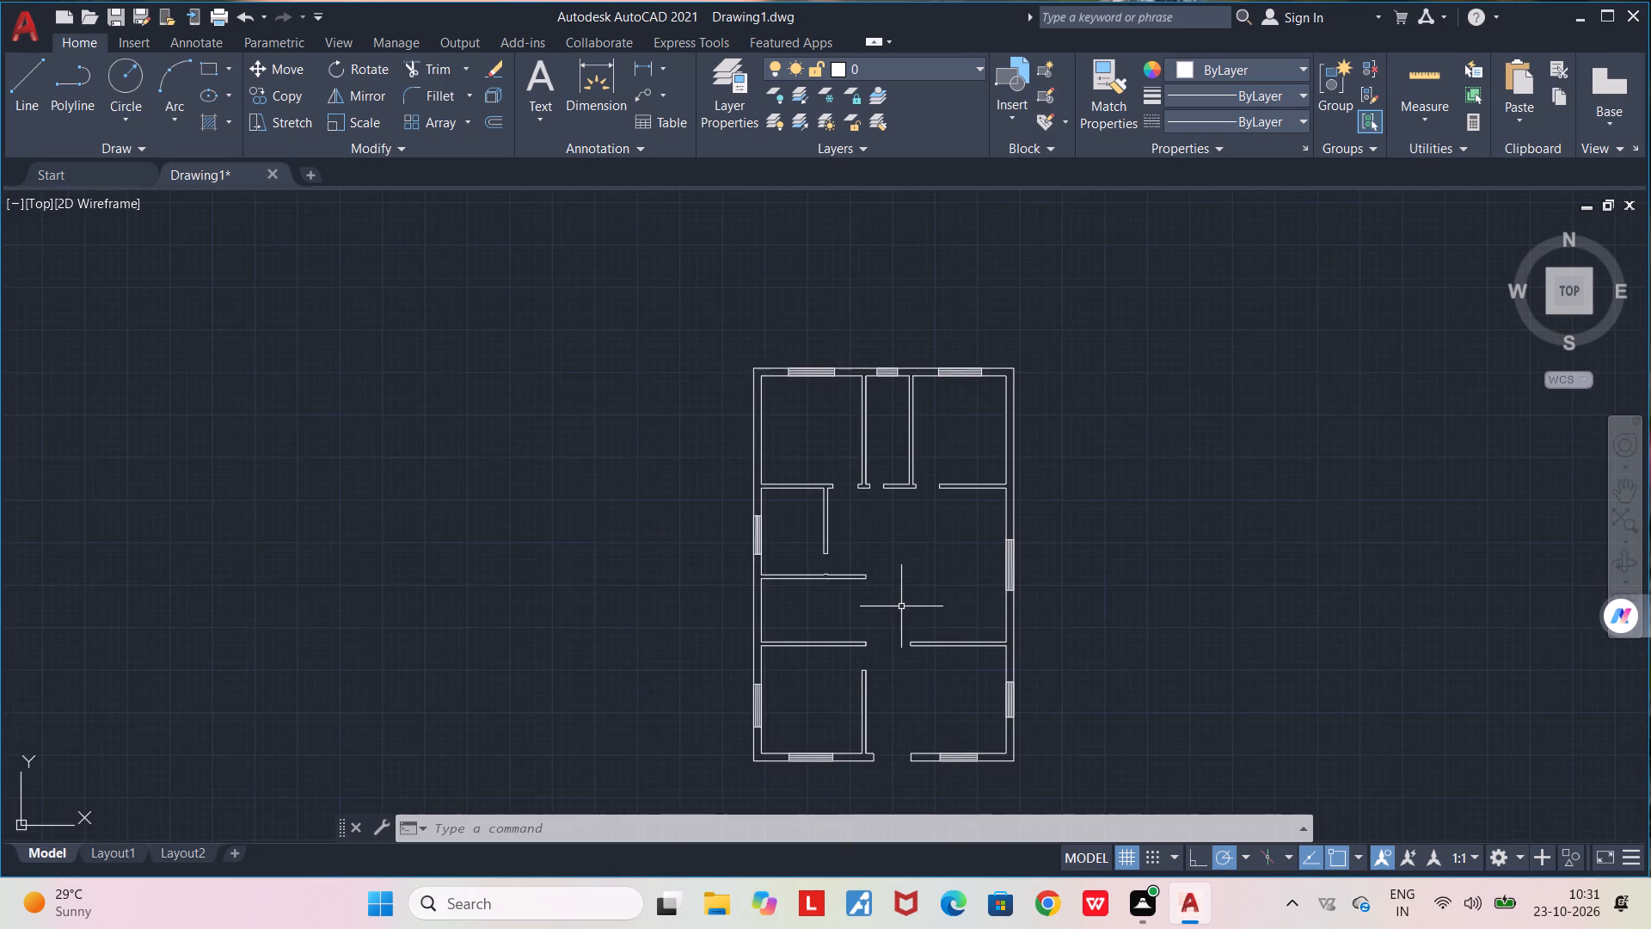
{"action": "middle_click_drag", "start_coordinate": [901, 606], "coordinate": [890, 528]}
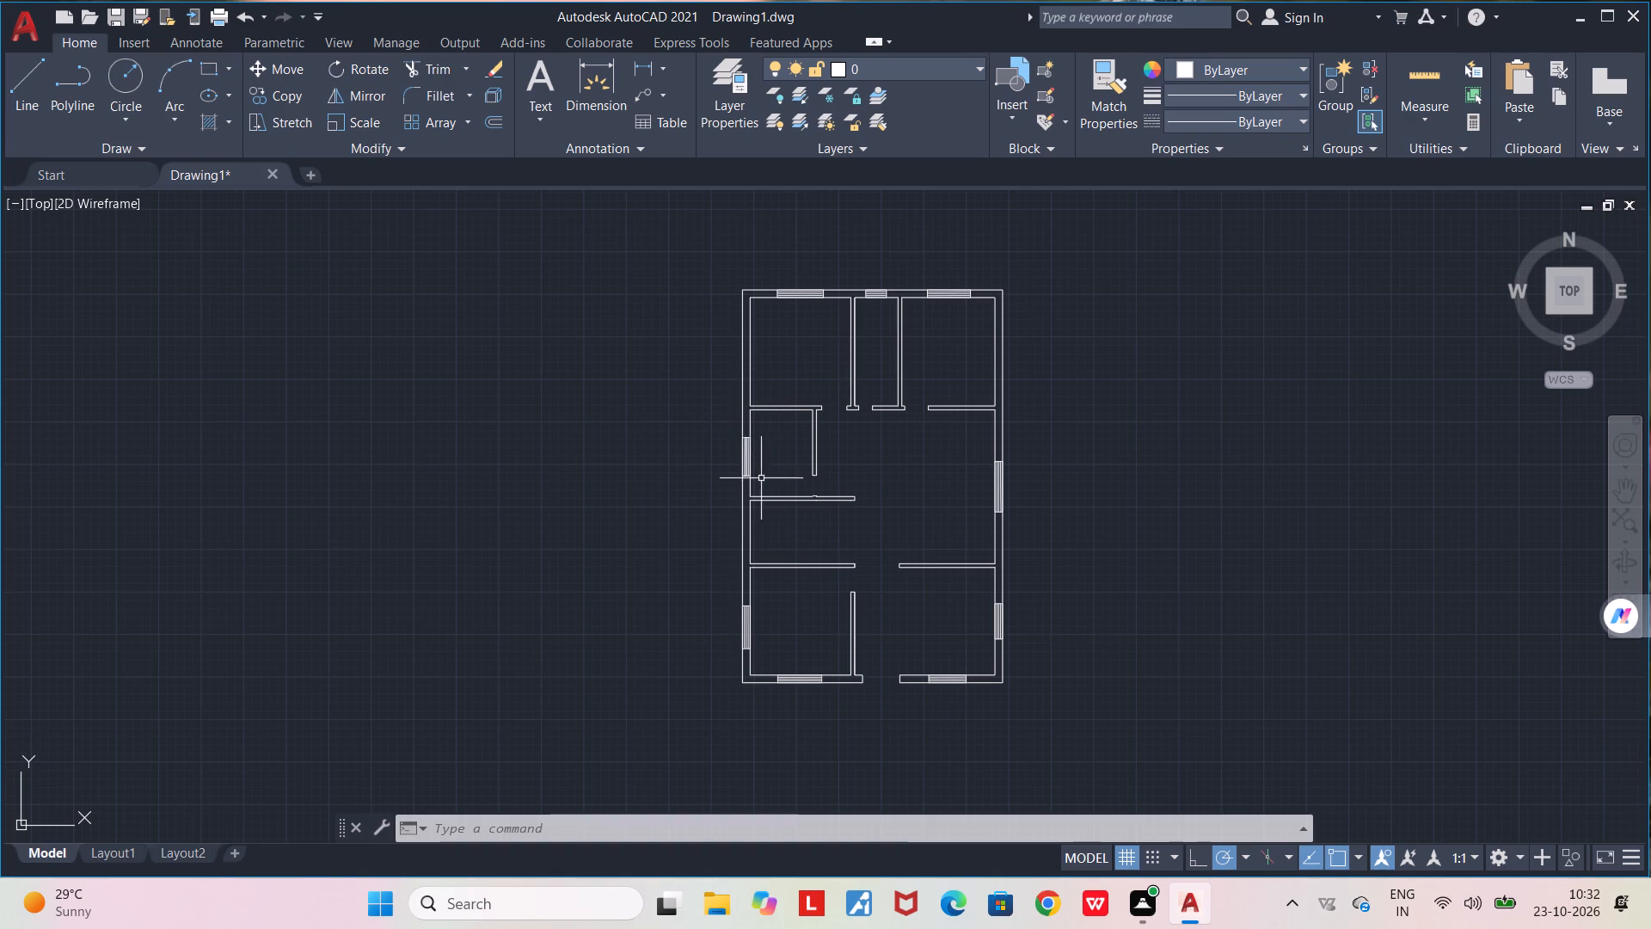
{"action": "scroll", "coordinate": [878, 525], "scroll_direction": "up", "scroll_amount": 3}
{"action": "middle_click_drag", "start_coordinate": [908, 625], "coordinate": [914, 636]}
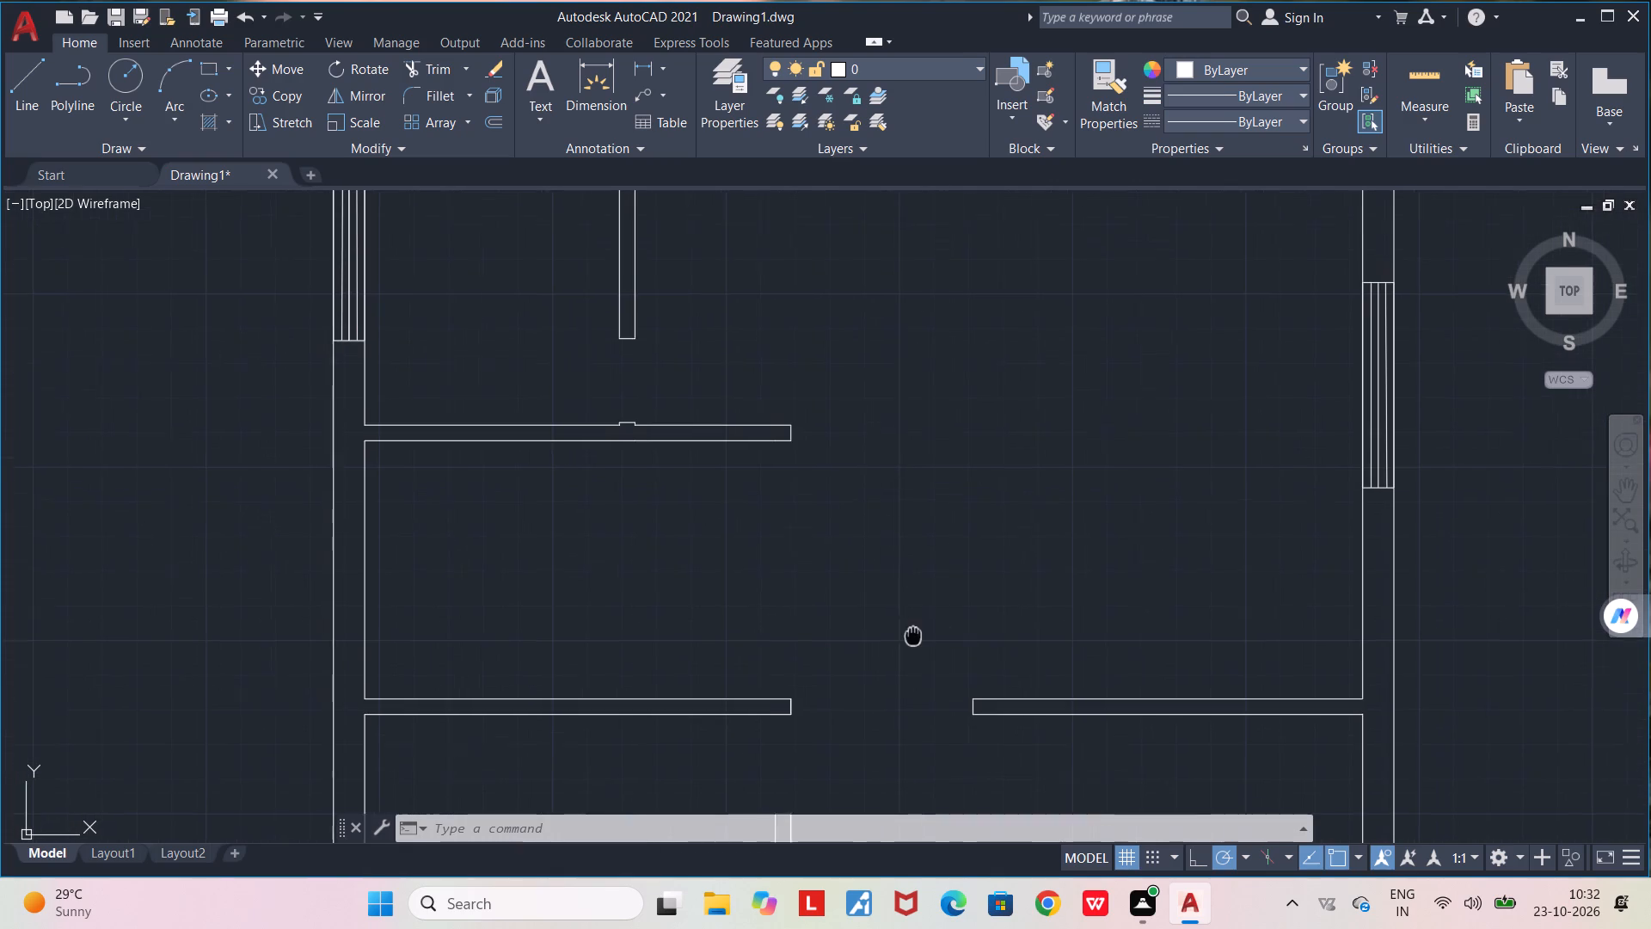
{"action": "middle_click_drag", "start_coordinate": [914, 636], "coordinate": [915, 644]}
{"action": "scroll", "coordinate": [915, 644], "scroll_direction": "down", "scroll_amount": 3}
{"action": "middle_click_drag", "start_coordinate": [904, 551], "coordinate": [893, 597]}
{"action": "scroll", "coordinate": [891, 595], "scroll_direction": "up", "scroll_amount": 1}
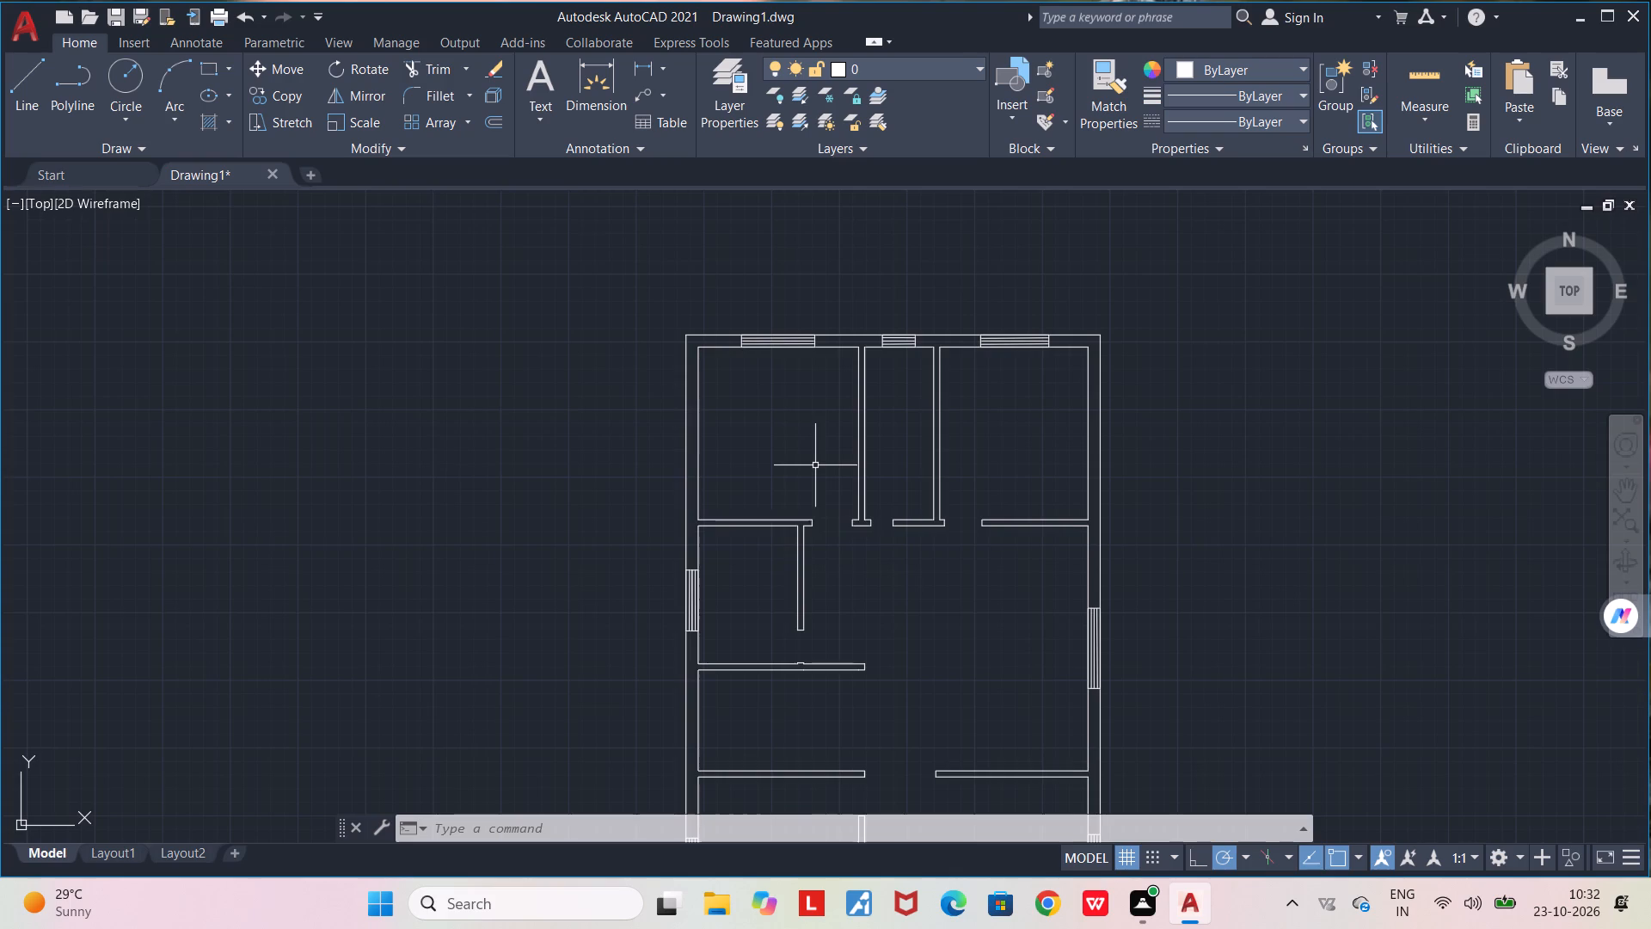
{"action": "middle_click_drag", "start_coordinate": [793, 451], "coordinate": [727, 391]}
{"action": "scroll", "coordinate": [727, 391], "scroll_direction": "up", "scroll_amount": 1}
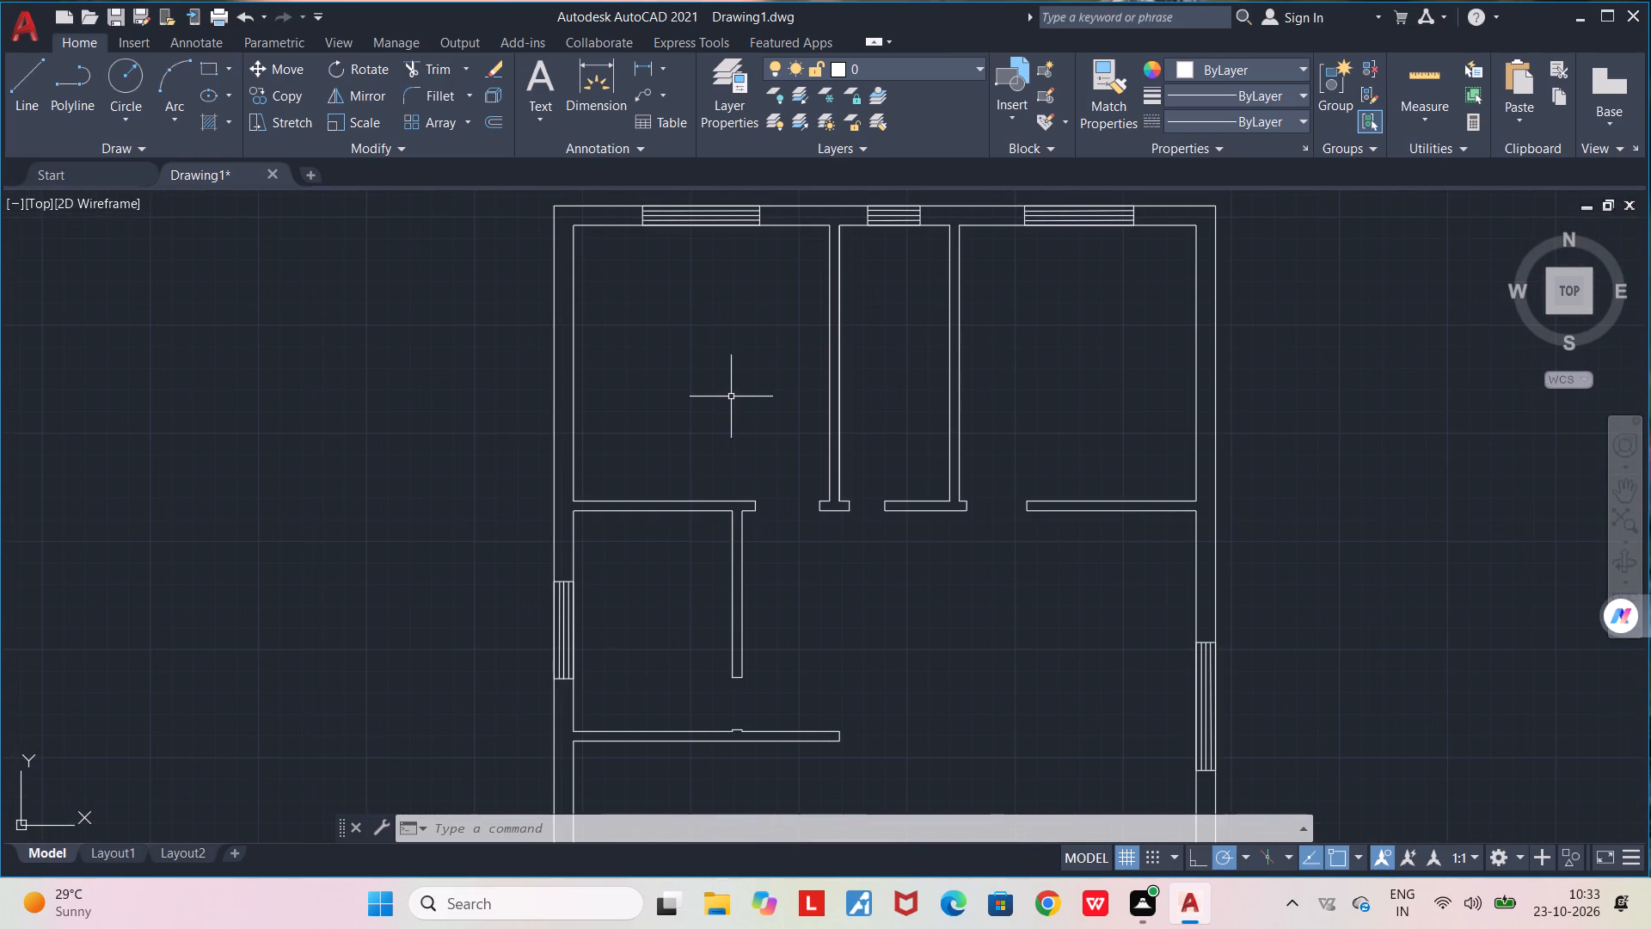
{"action": "scroll", "coordinate": [731, 397], "scroll_direction": "up", "scroll_amount": 1}
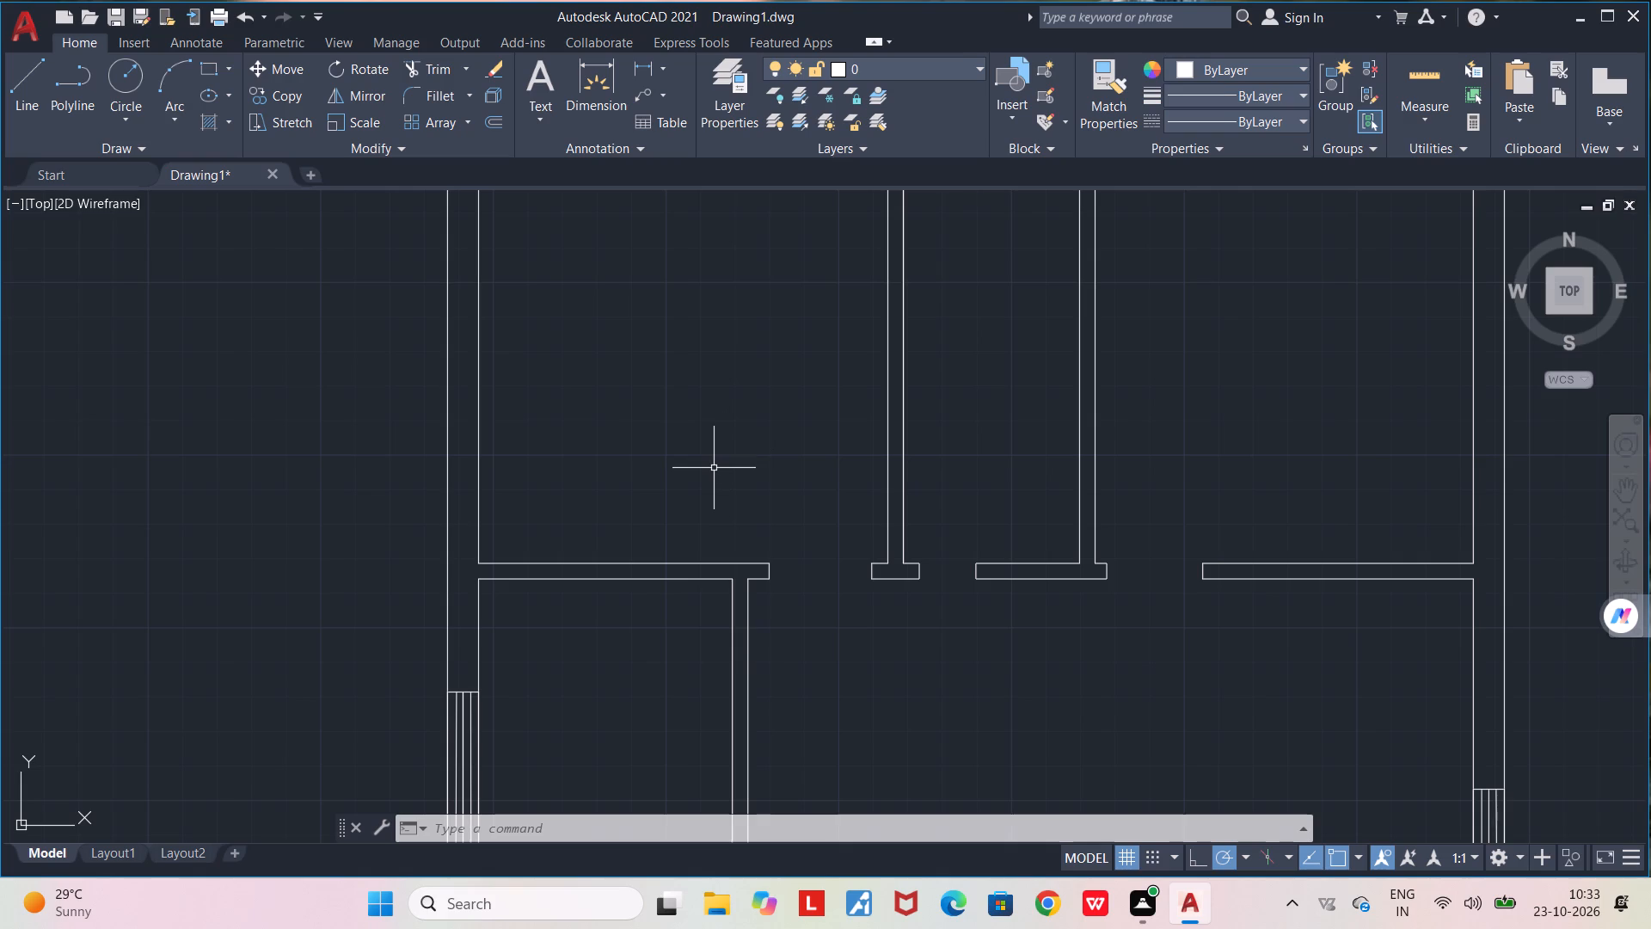
{"action": "scroll", "coordinate": [736, 409], "scroll_direction": "down", "scroll_amount": 2}
{"action": "middle_click_drag", "start_coordinate": [722, 401], "coordinate": [758, 451]}
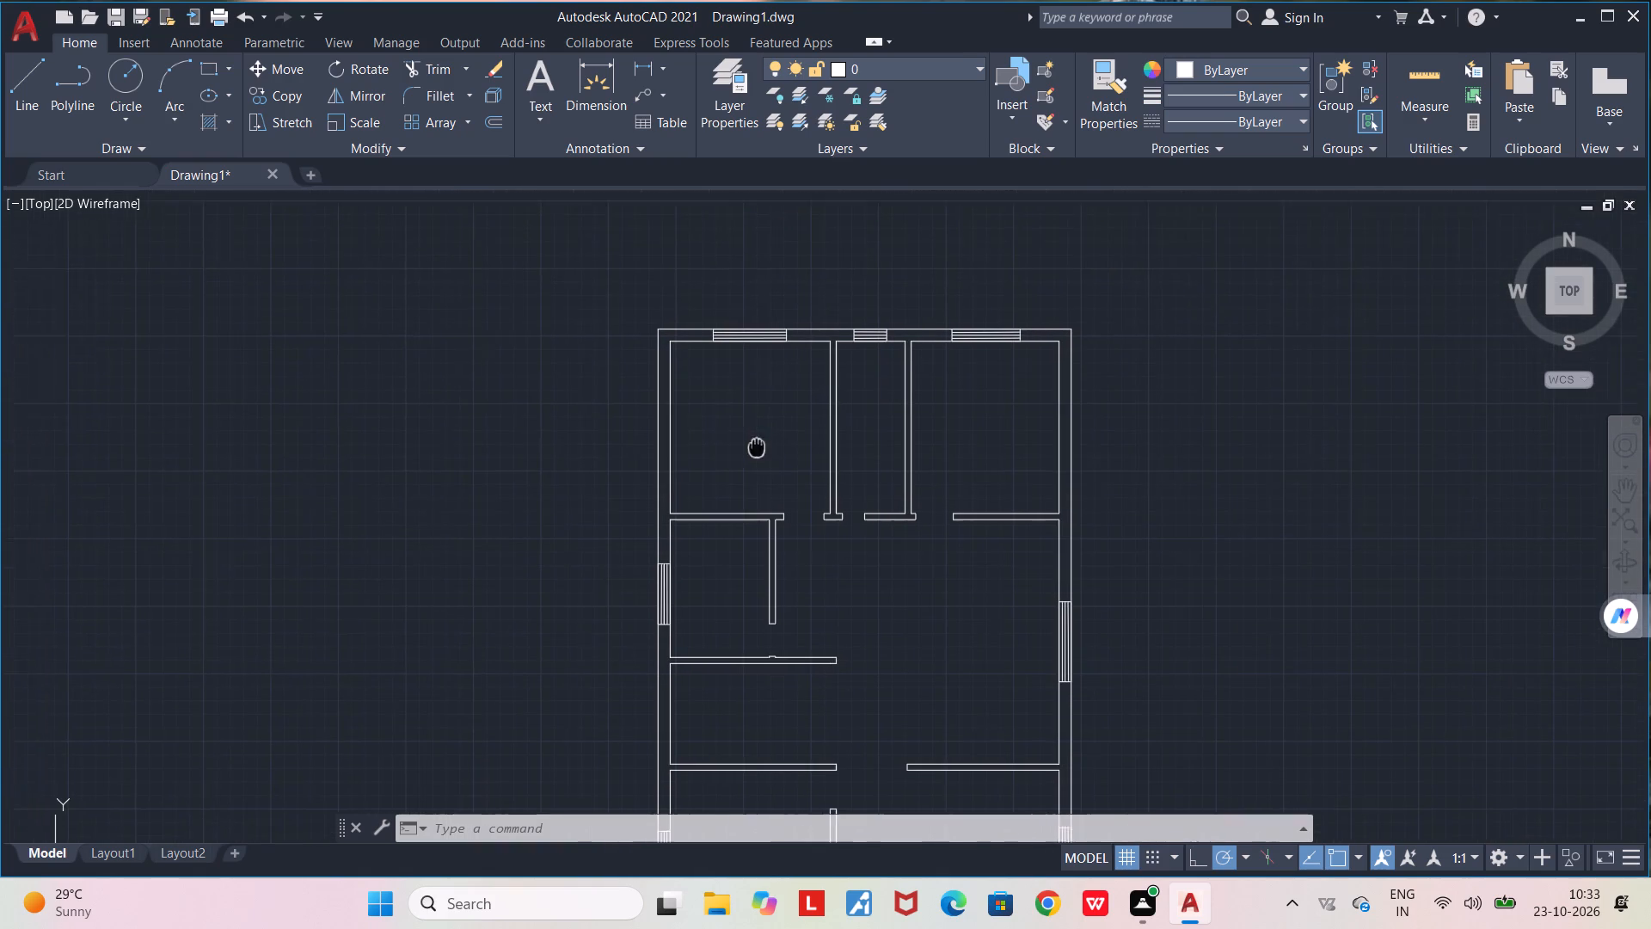
{"action": "middle_click_drag", "start_coordinate": [758, 451], "coordinate": [758, 458]}
In the small west room, draw a line north from its south partition, then about 4'-7" east across the east partition.
{"action": "scroll", "coordinate": [724, 629], "scroll_direction": "up", "scroll_amount": 1}
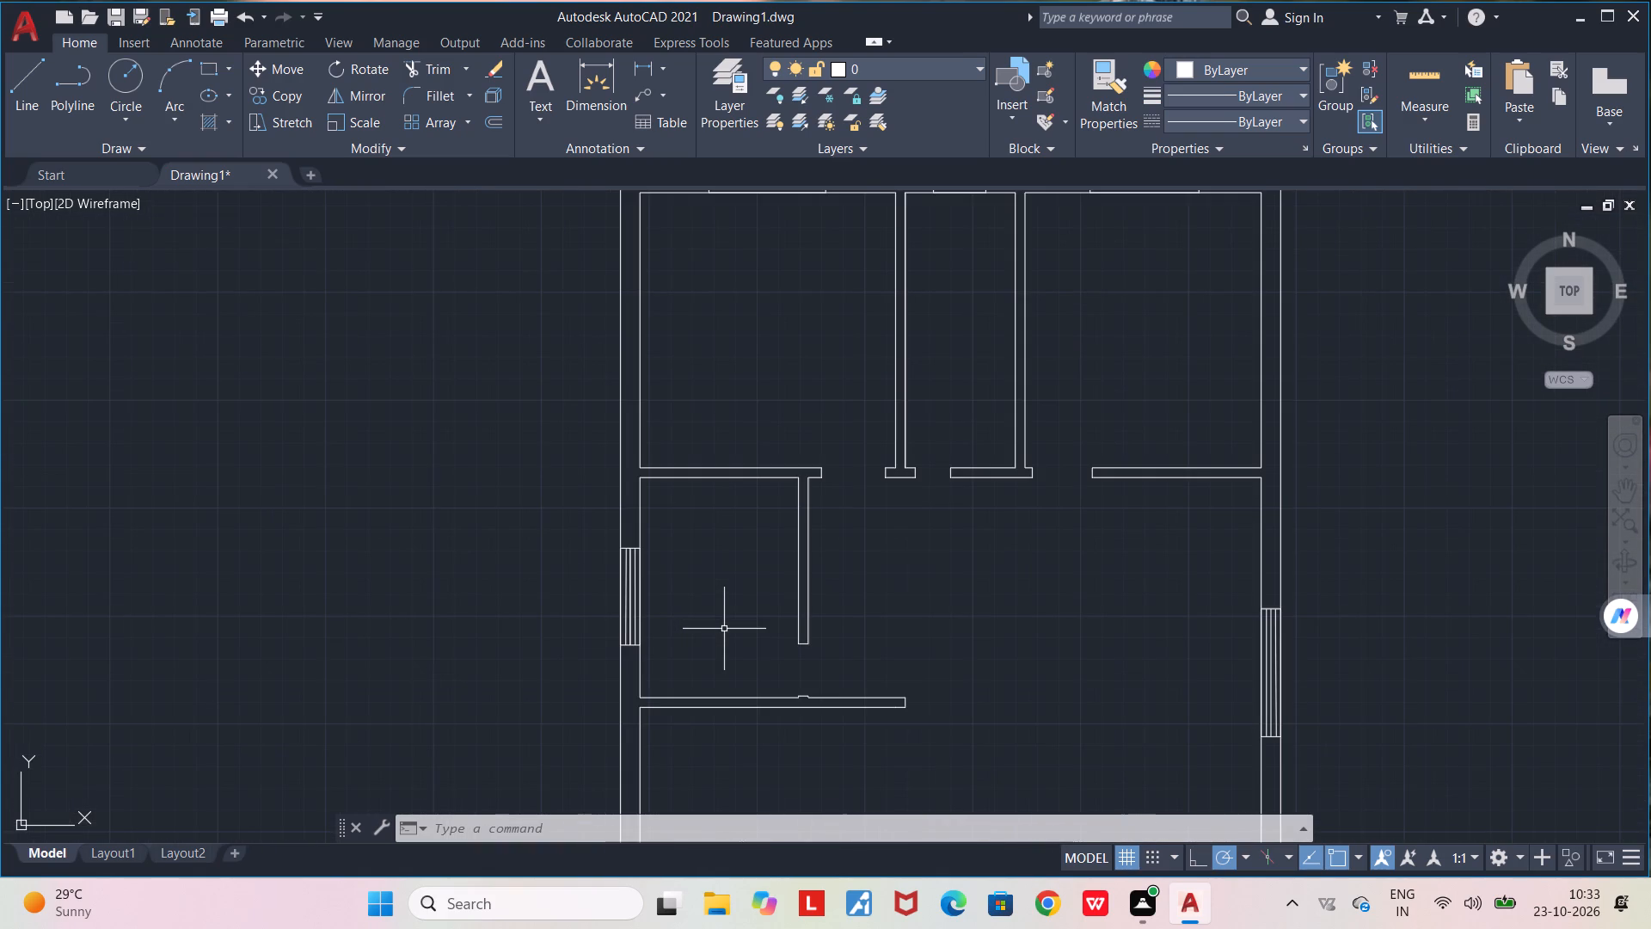
{"action": "scroll", "coordinate": [724, 629], "scroll_direction": "up", "scroll_amount": 1}
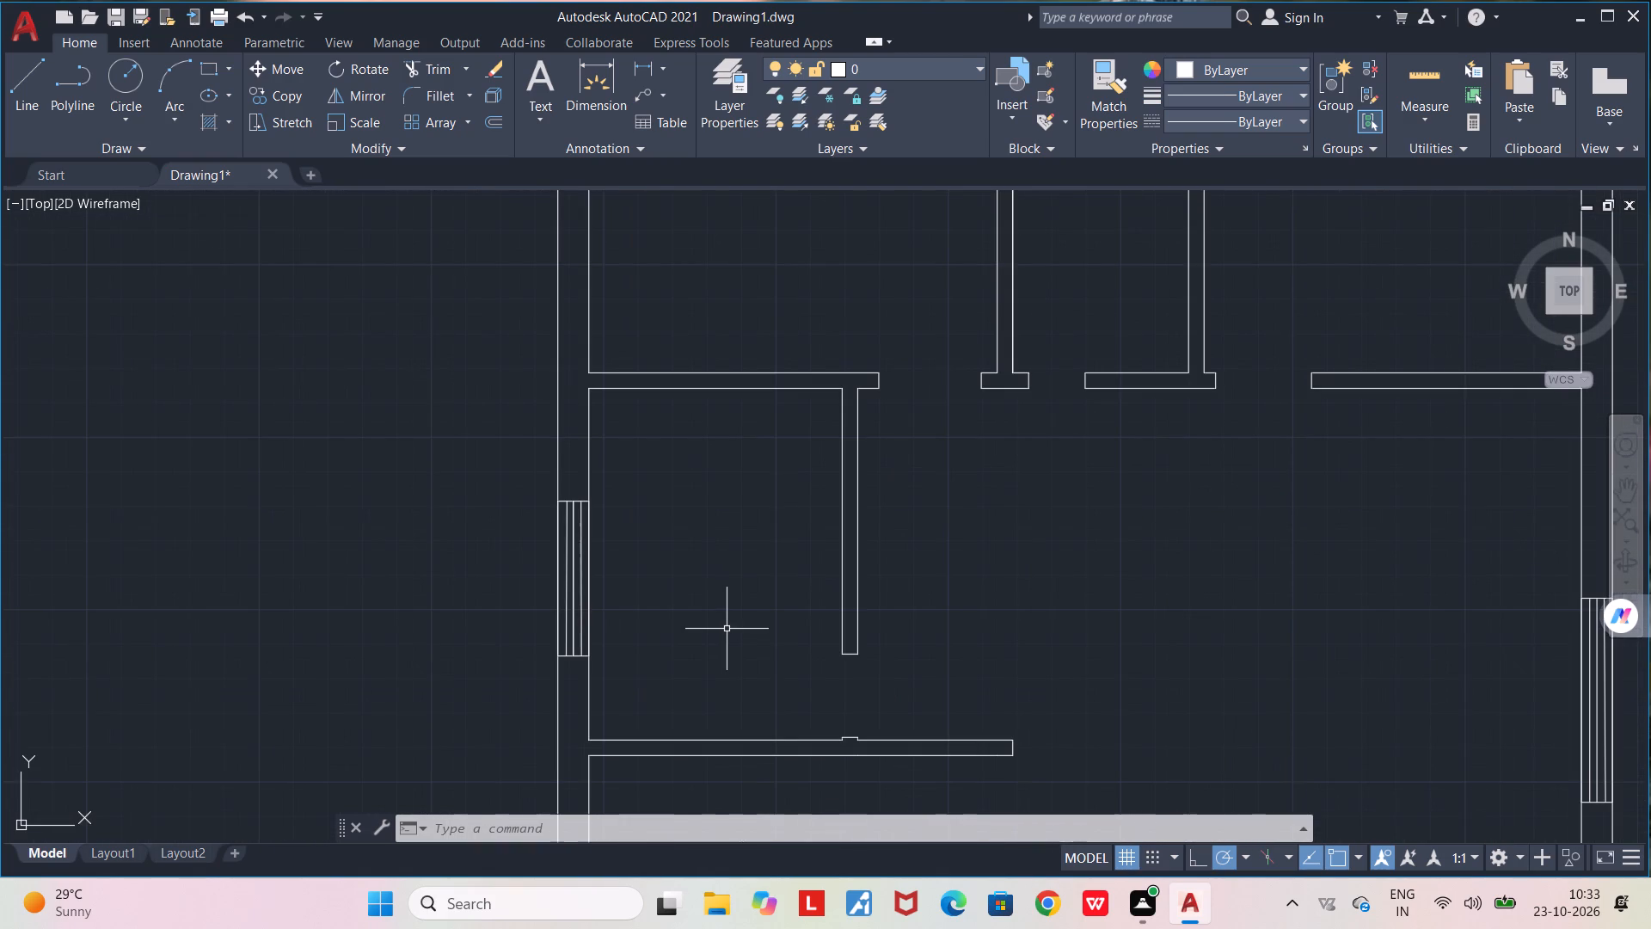
{"action": "key", "text": "l"}
{"action": "key", "text": "Return"}
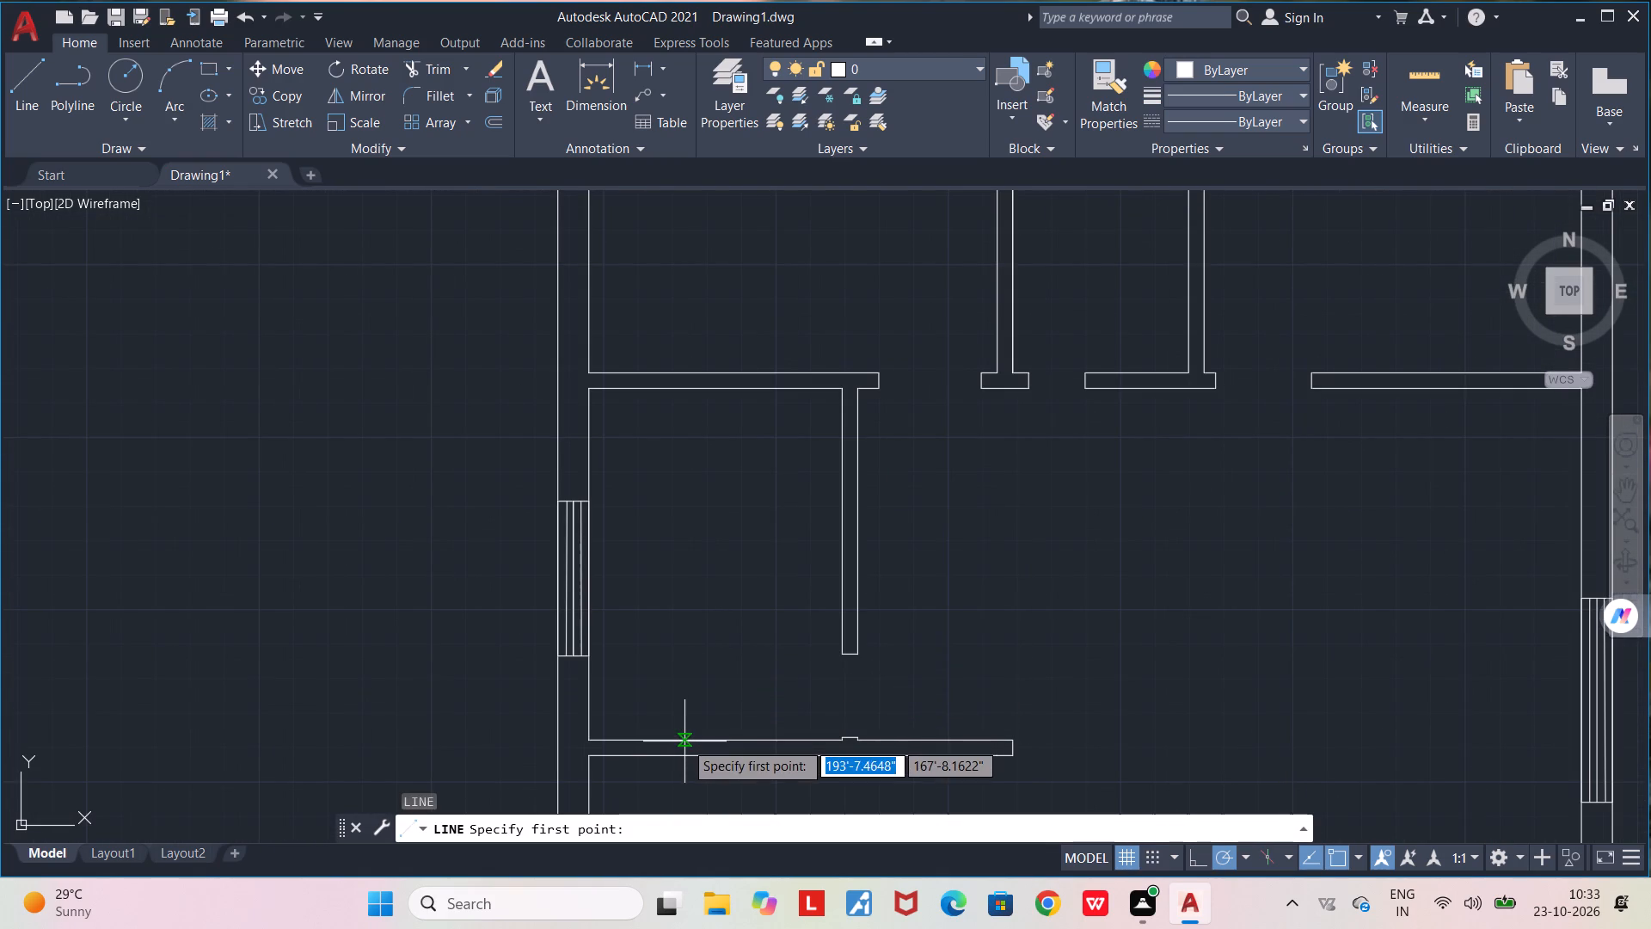
{"action": "left_click", "coordinate": [684, 741]}
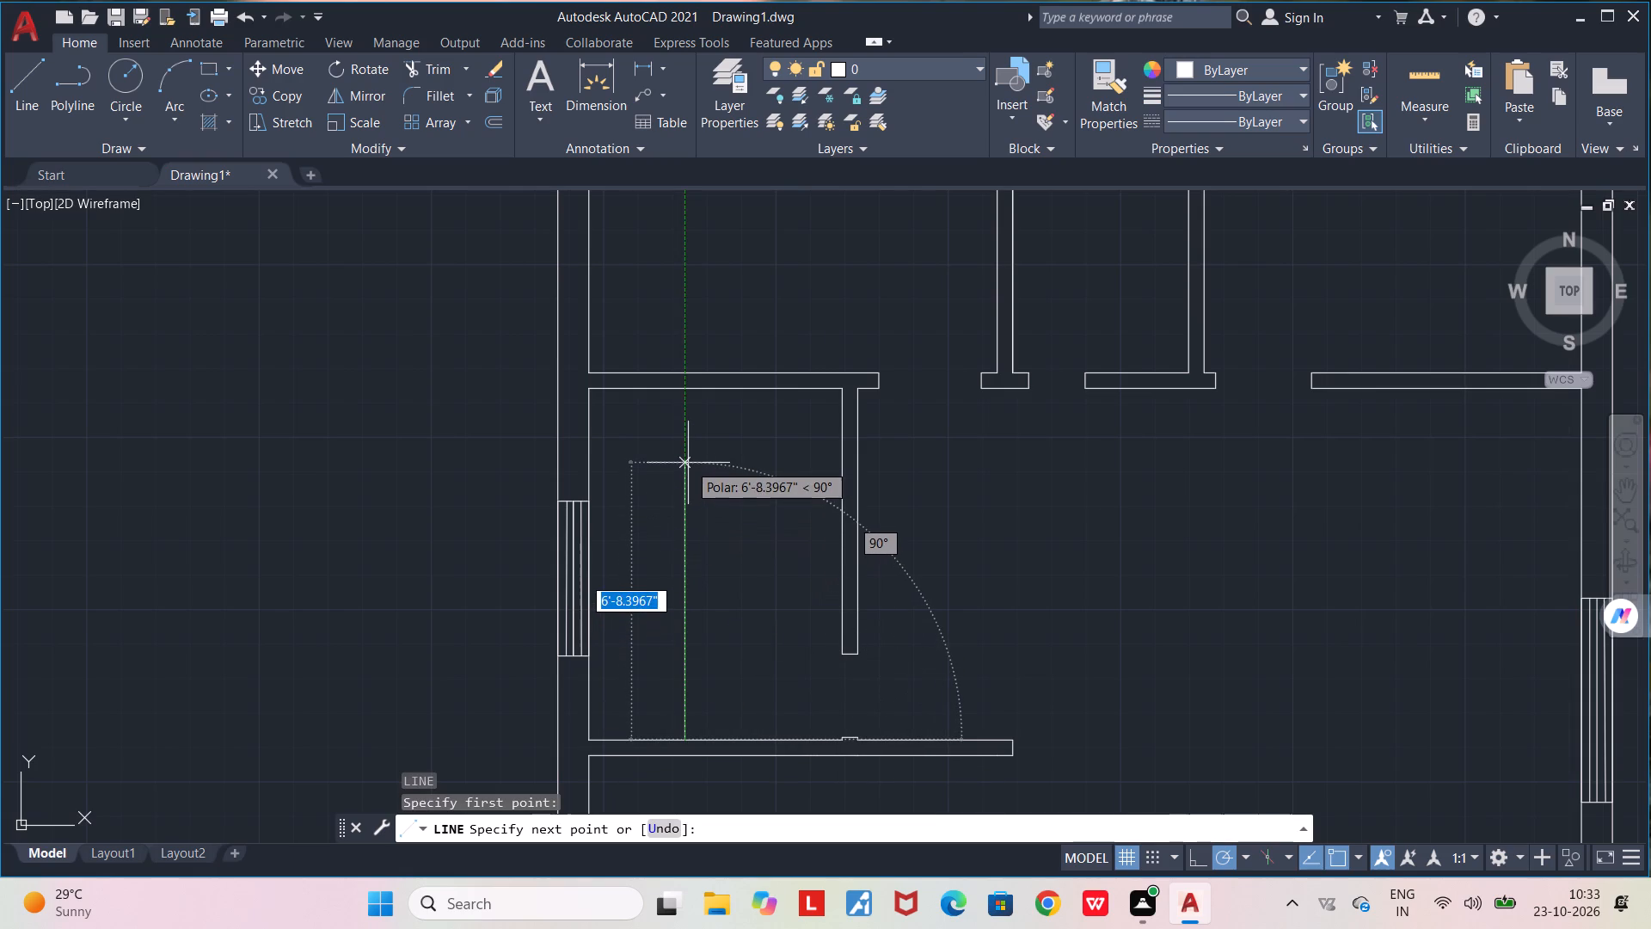
{"action": "left_click", "coordinate": [688, 469]}
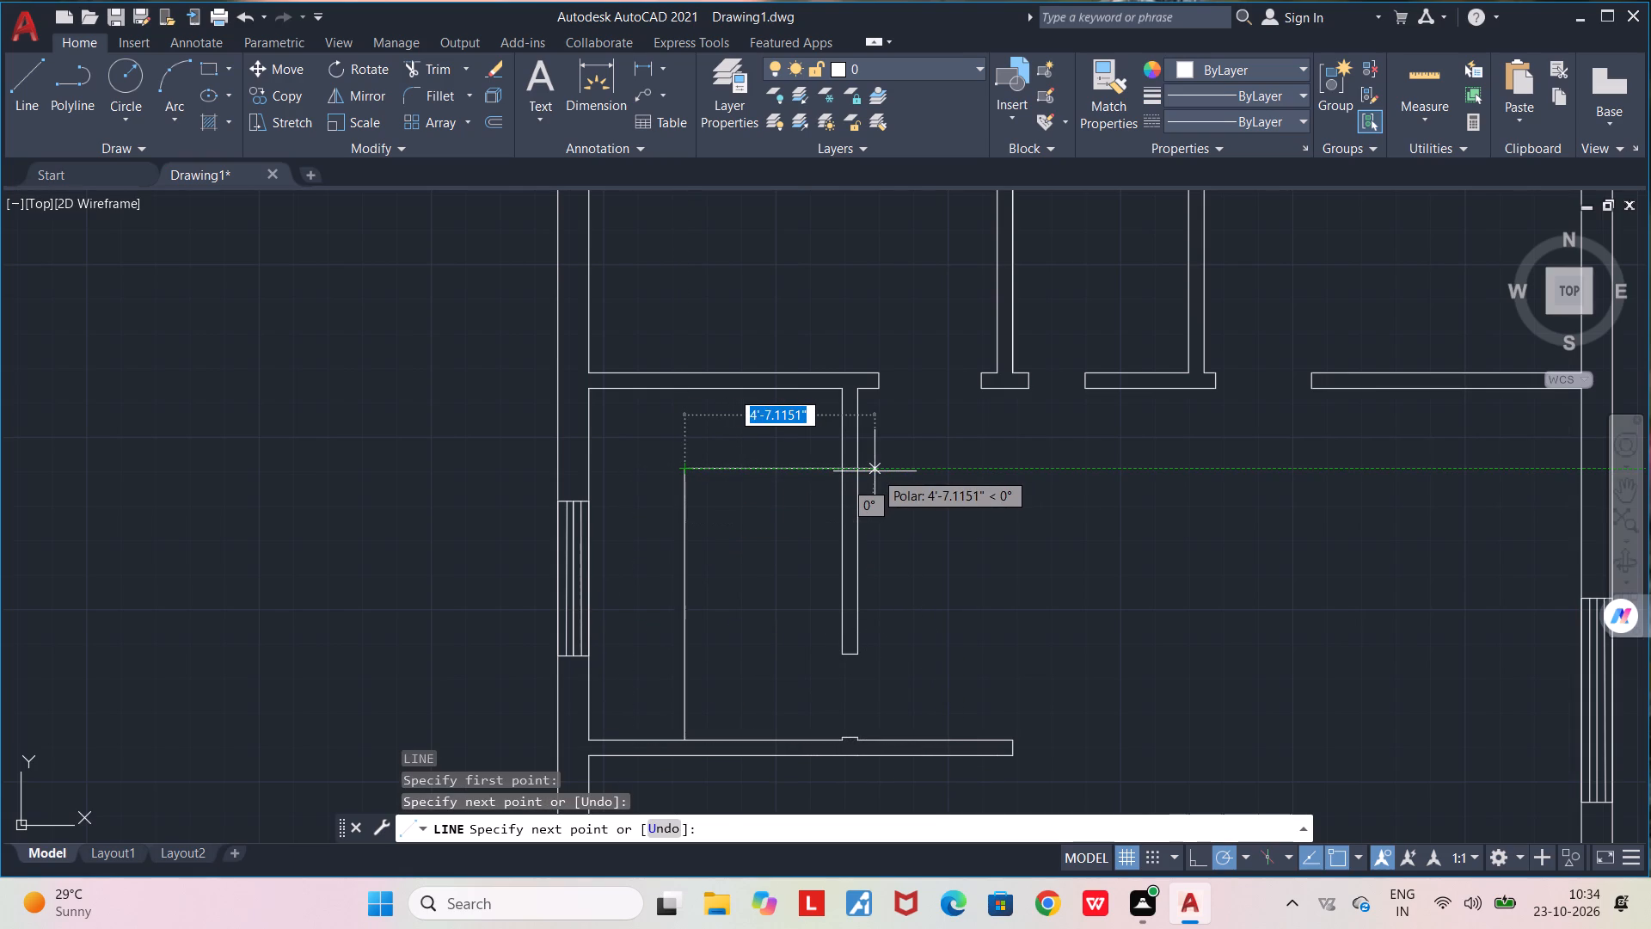
{"action": "left_click", "coordinate": [875, 471]}
{"action": "key", "text": "space"}
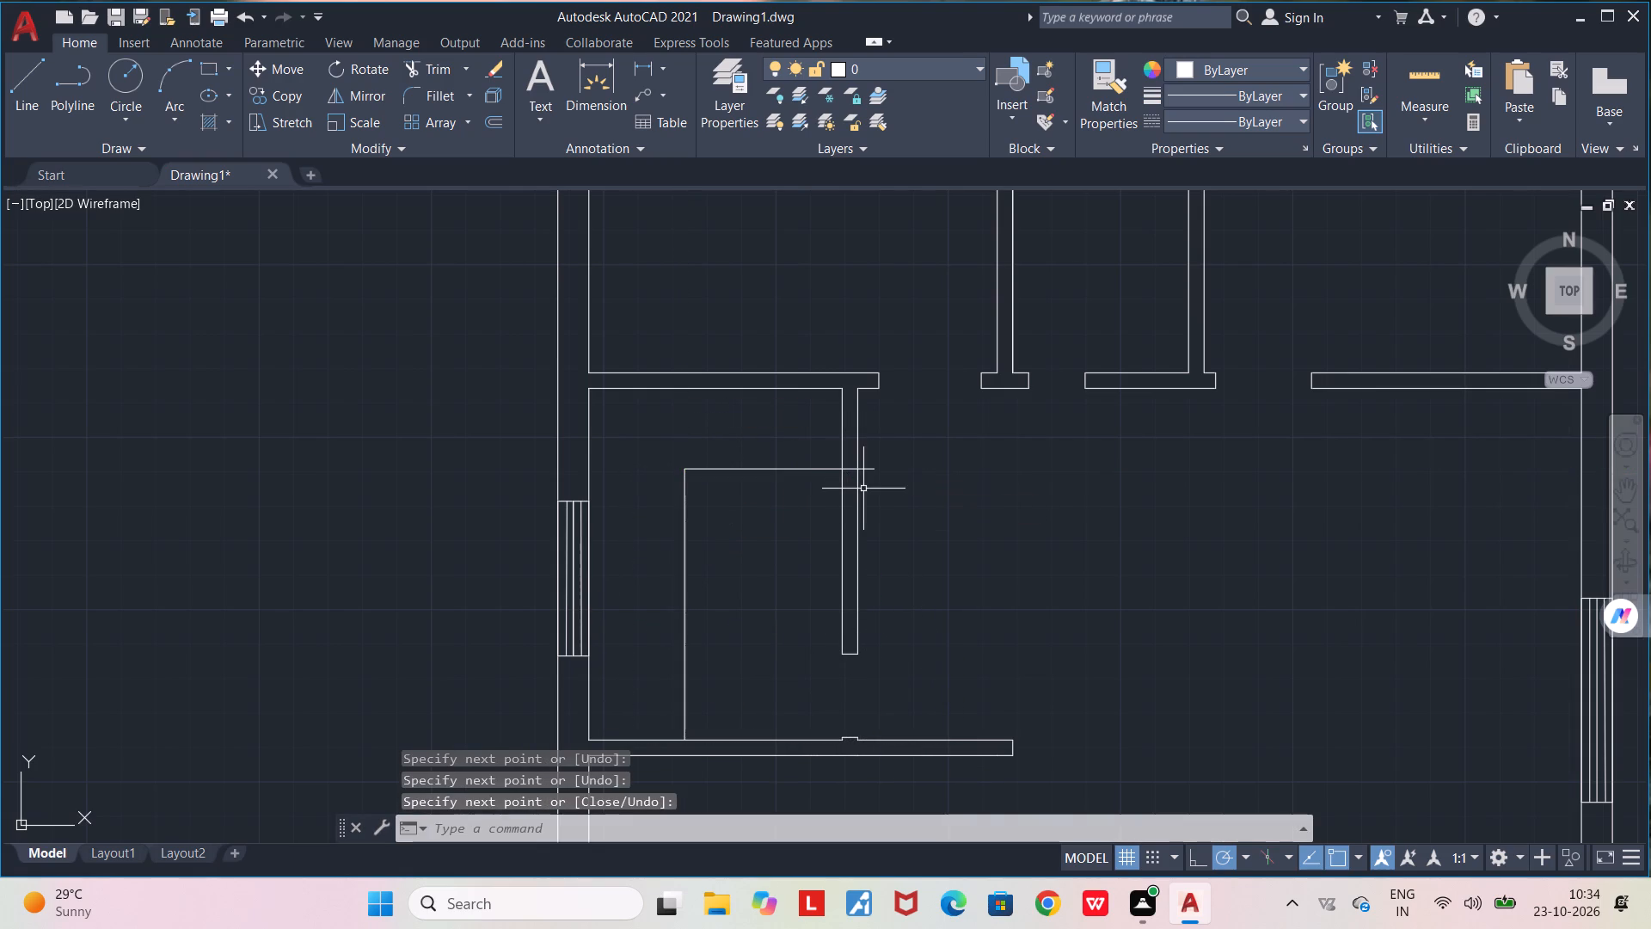
Trim the new horizontal line inside and beyond the small room's east partition so it ends at the partition's inner face.
{"action": "key", "text": "t"}
{"action": "key", "text": "r"}
{"action": "key", "text": "Return"}
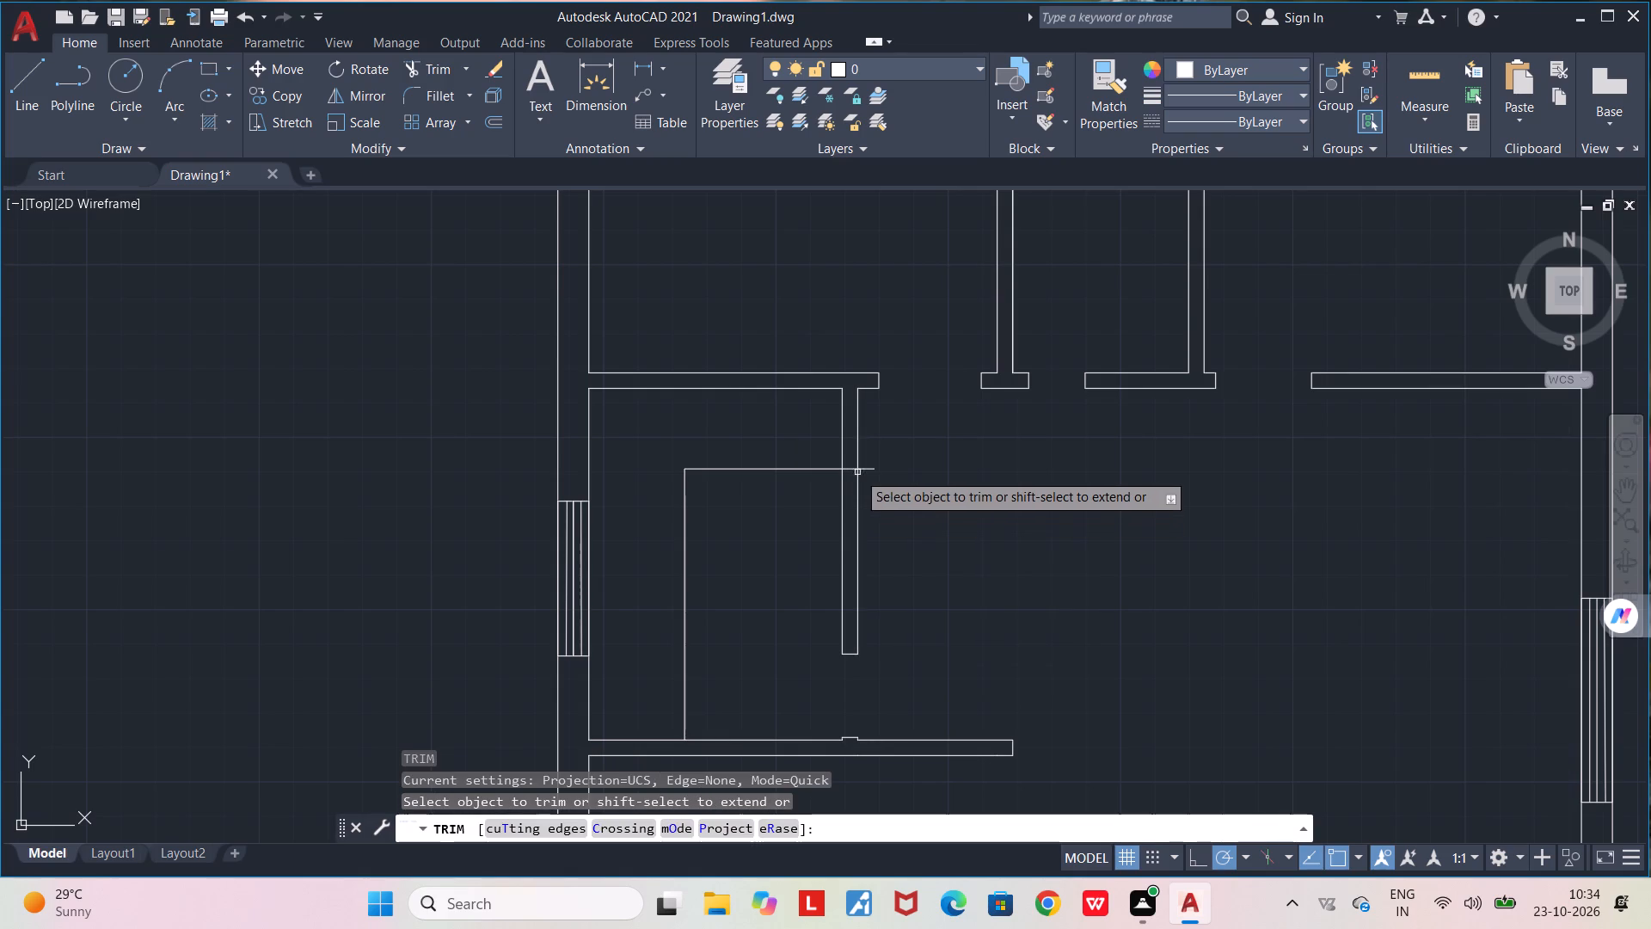
{"action": "left_click", "coordinate": [848, 469]}
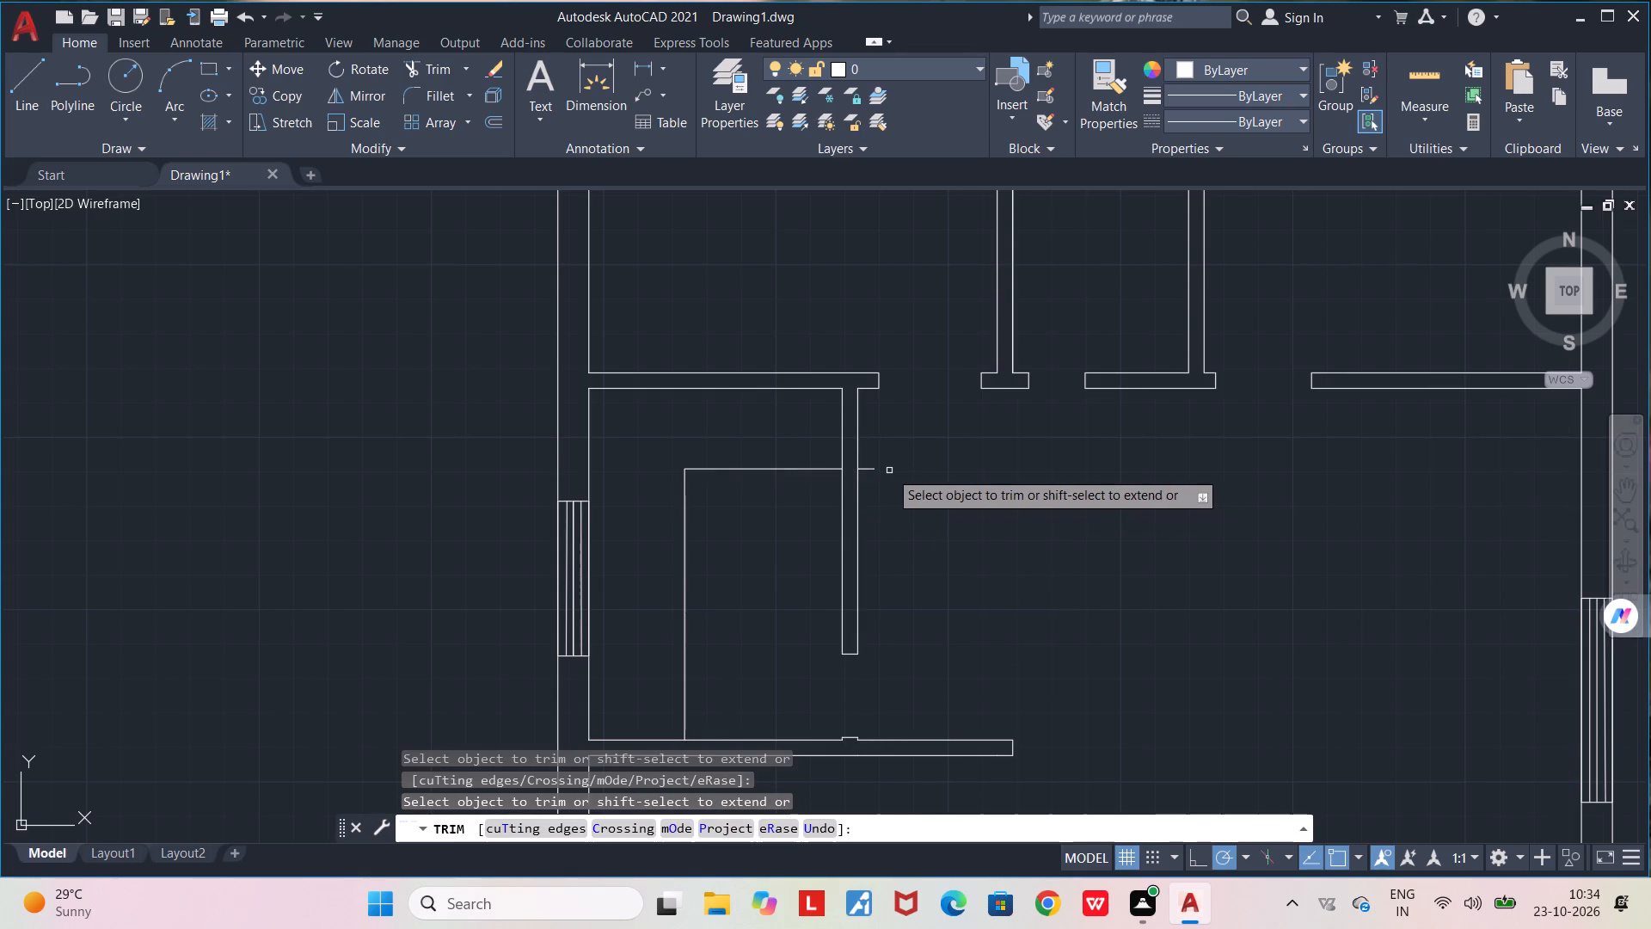
{"action": "left_click", "coordinate": [868, 470]}
{"action": "key", "text": "space"}
{"action": "scroll", "coordinate": [904, 506], "scroll_direction": "down", "scroll_amount": 3}
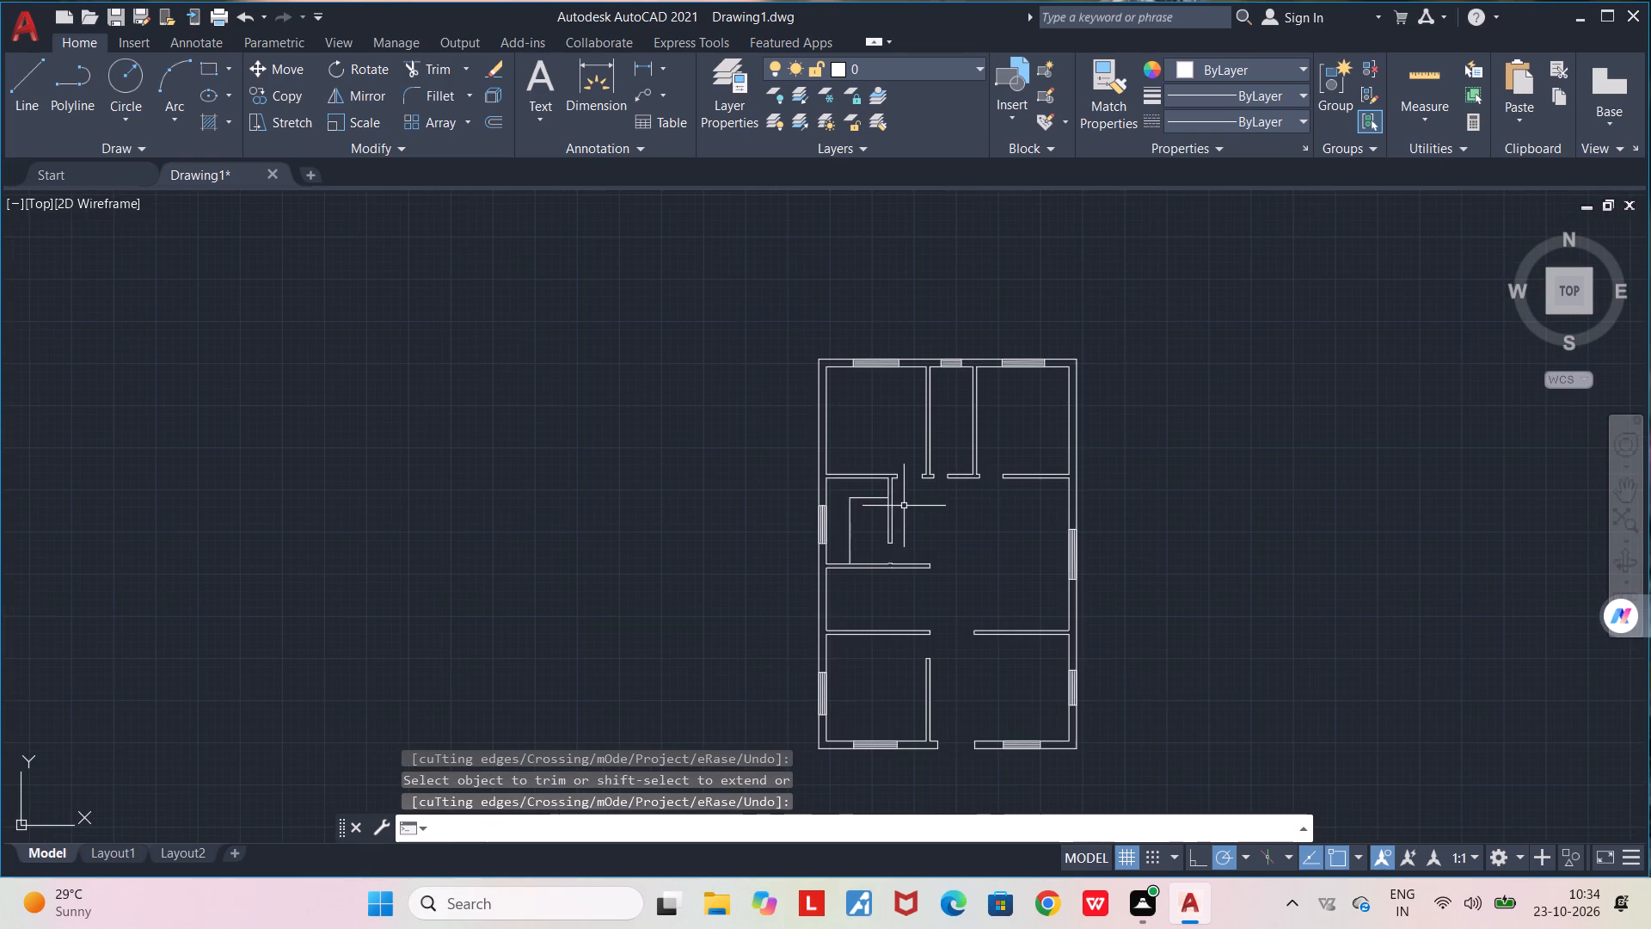
{"action": "scroll", "coordinate": [856, 532], "scroll_direction": "up", "scroll_amount": 1}
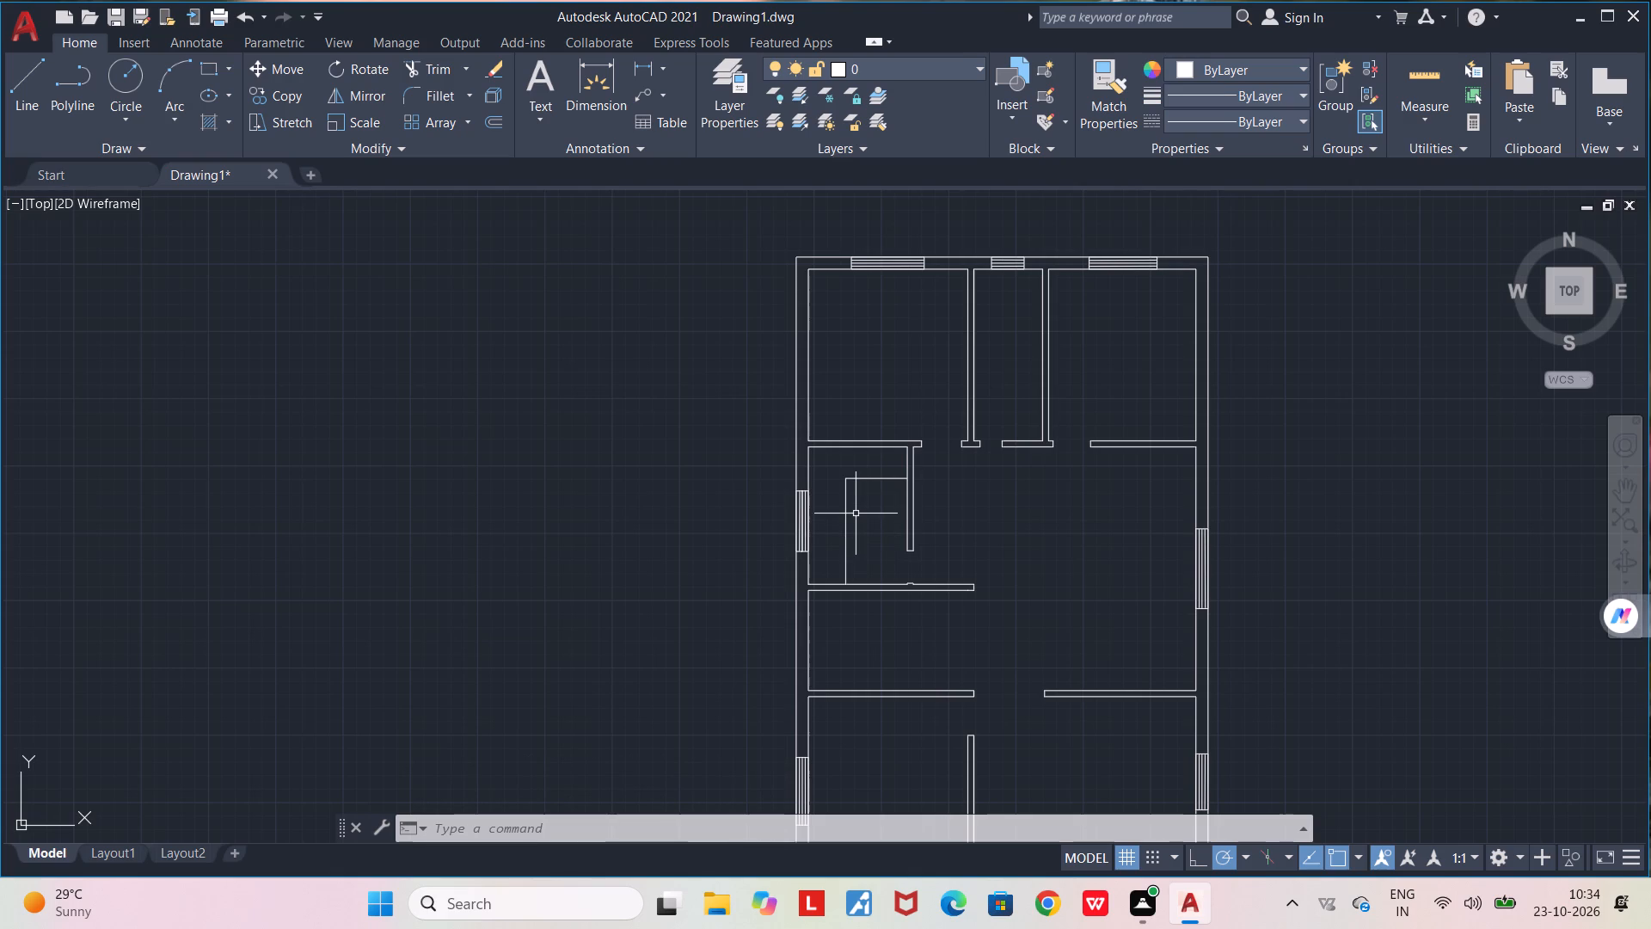
Draw a rectangle about 2'-3" wide by 1'-6" high between the small west room's north partition and its new horizontal line.
{"action": "scroll", "coordinate": [854, 523], "scroll_direction": "up", "scroll_amount": 2}
{"action": "middle_click_drag", "start_coordinate": [856, 493], "coordinate": [678, 603]}
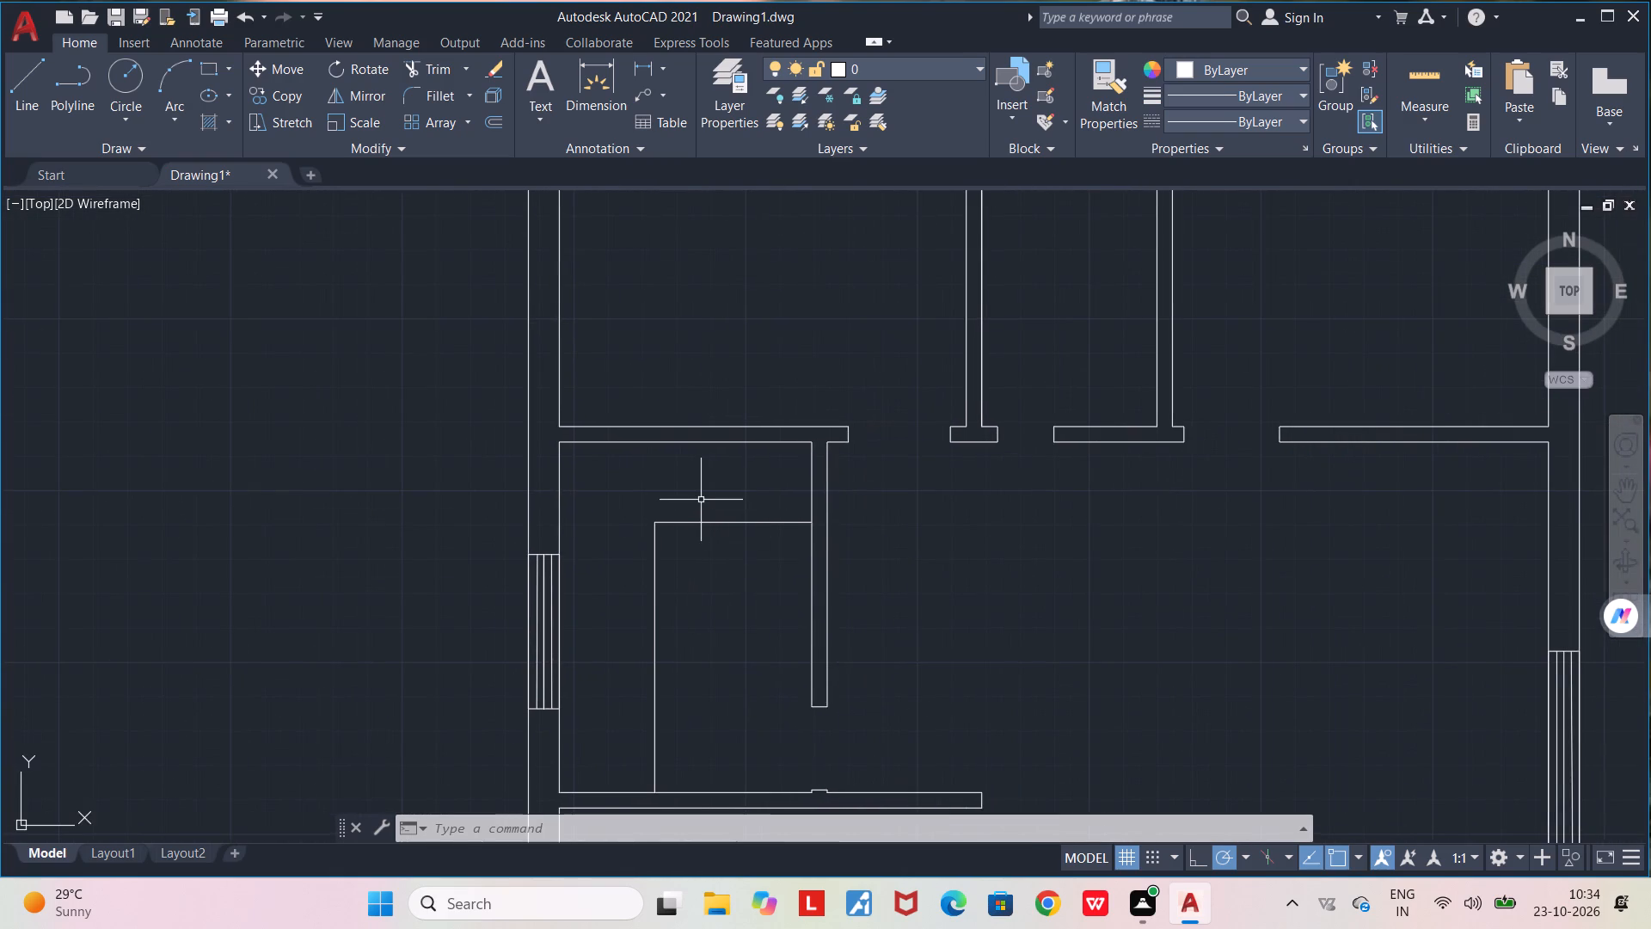
{"action": "left_click", "coordinate": [215, 65]}
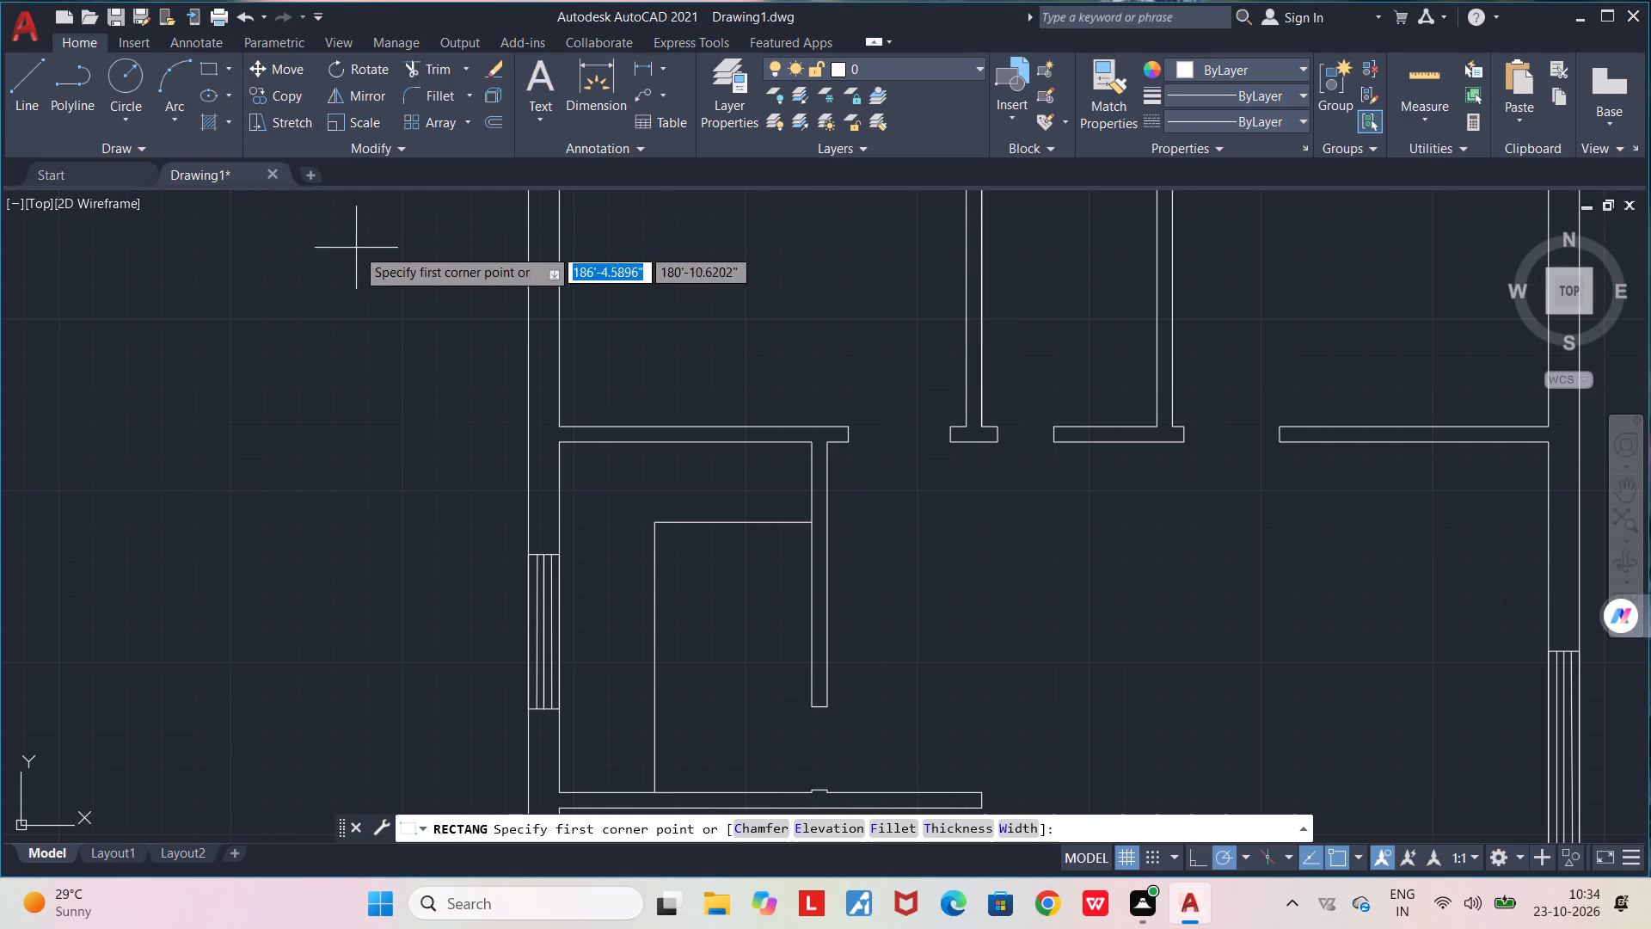
{"action": "scroll", "coordinate": [760, 495], "scroll_direction": "up", "scroll_amount": 1}
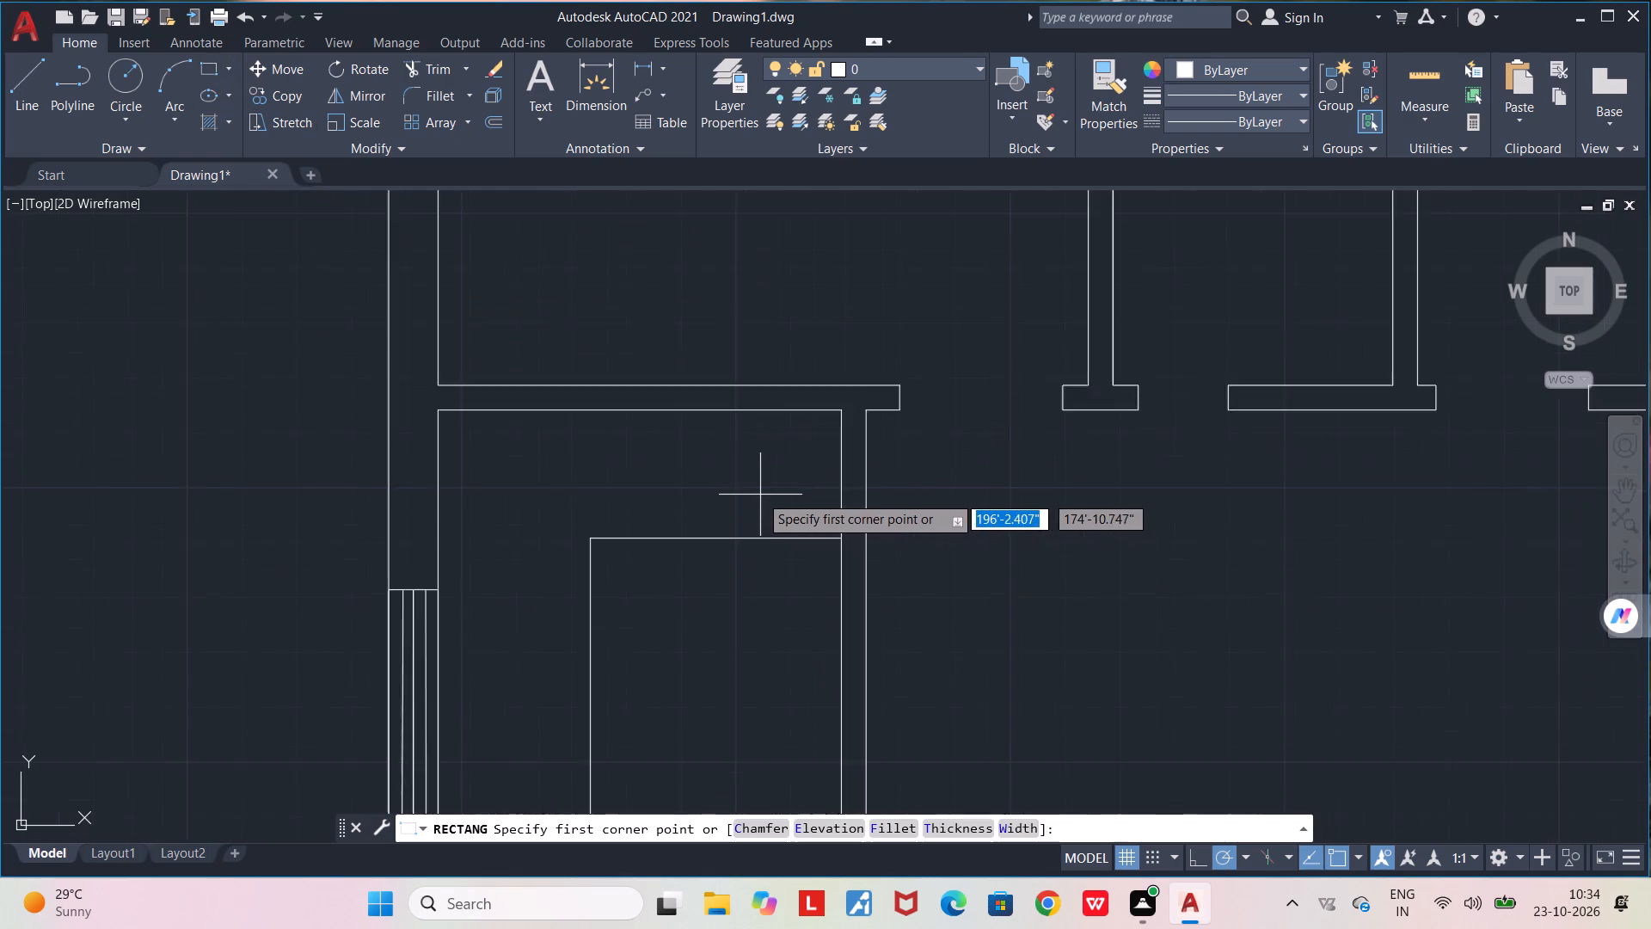
{"action": "scroll", "coordinate": [759, 495], "scroll_direction": "up", "scroll_amount": 1}
{"action": "middle_click_drag", "start_coordinate": [750, 490], "coordinate": [881, 521]}
{"action": "scroll", "coordinate": [880, 521], "scroll_direction": "down", "scroll_amount": 1}
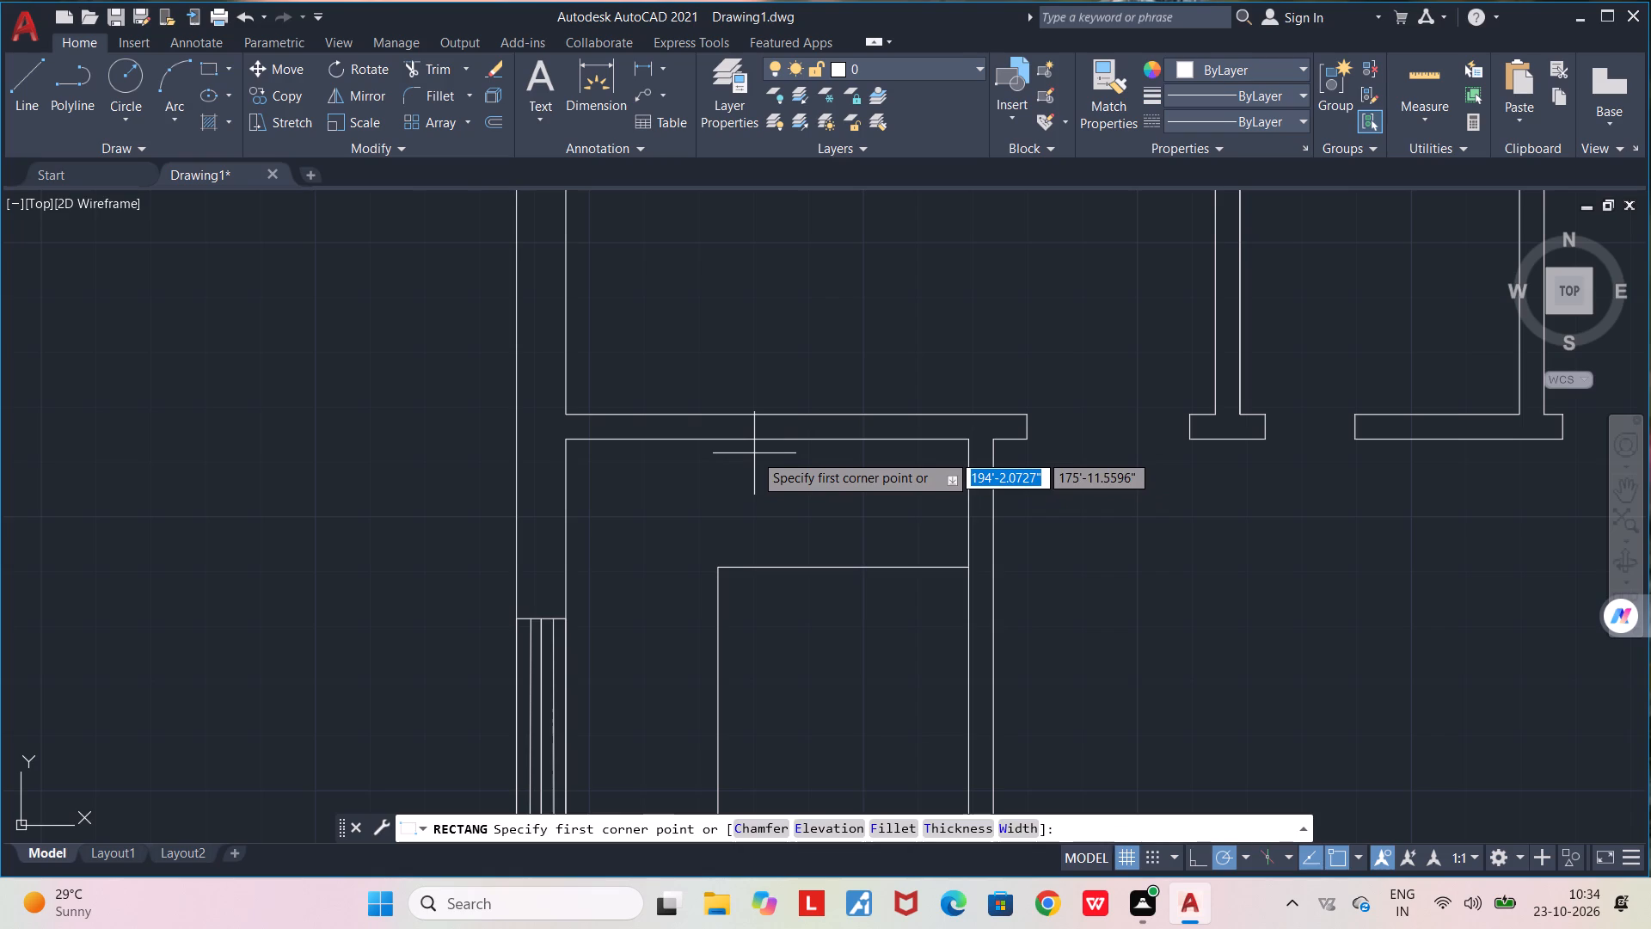
{"action": "left_click", "coordinate": [754, 453]}
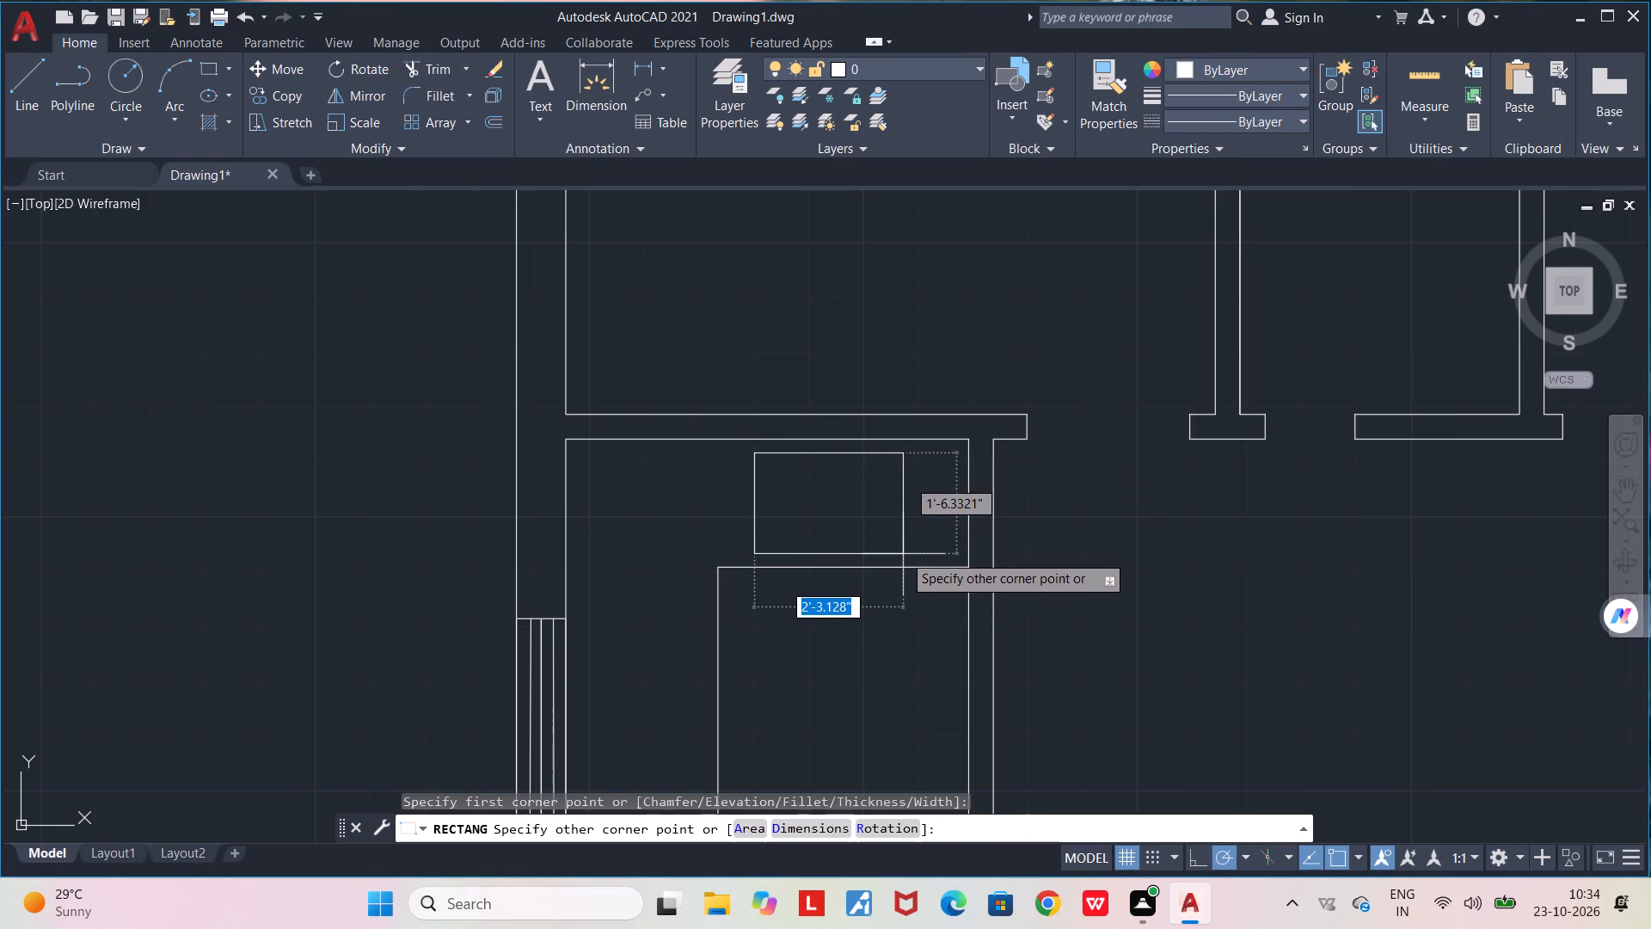
{"action": "left_click", "coordinate": [903, 554]}
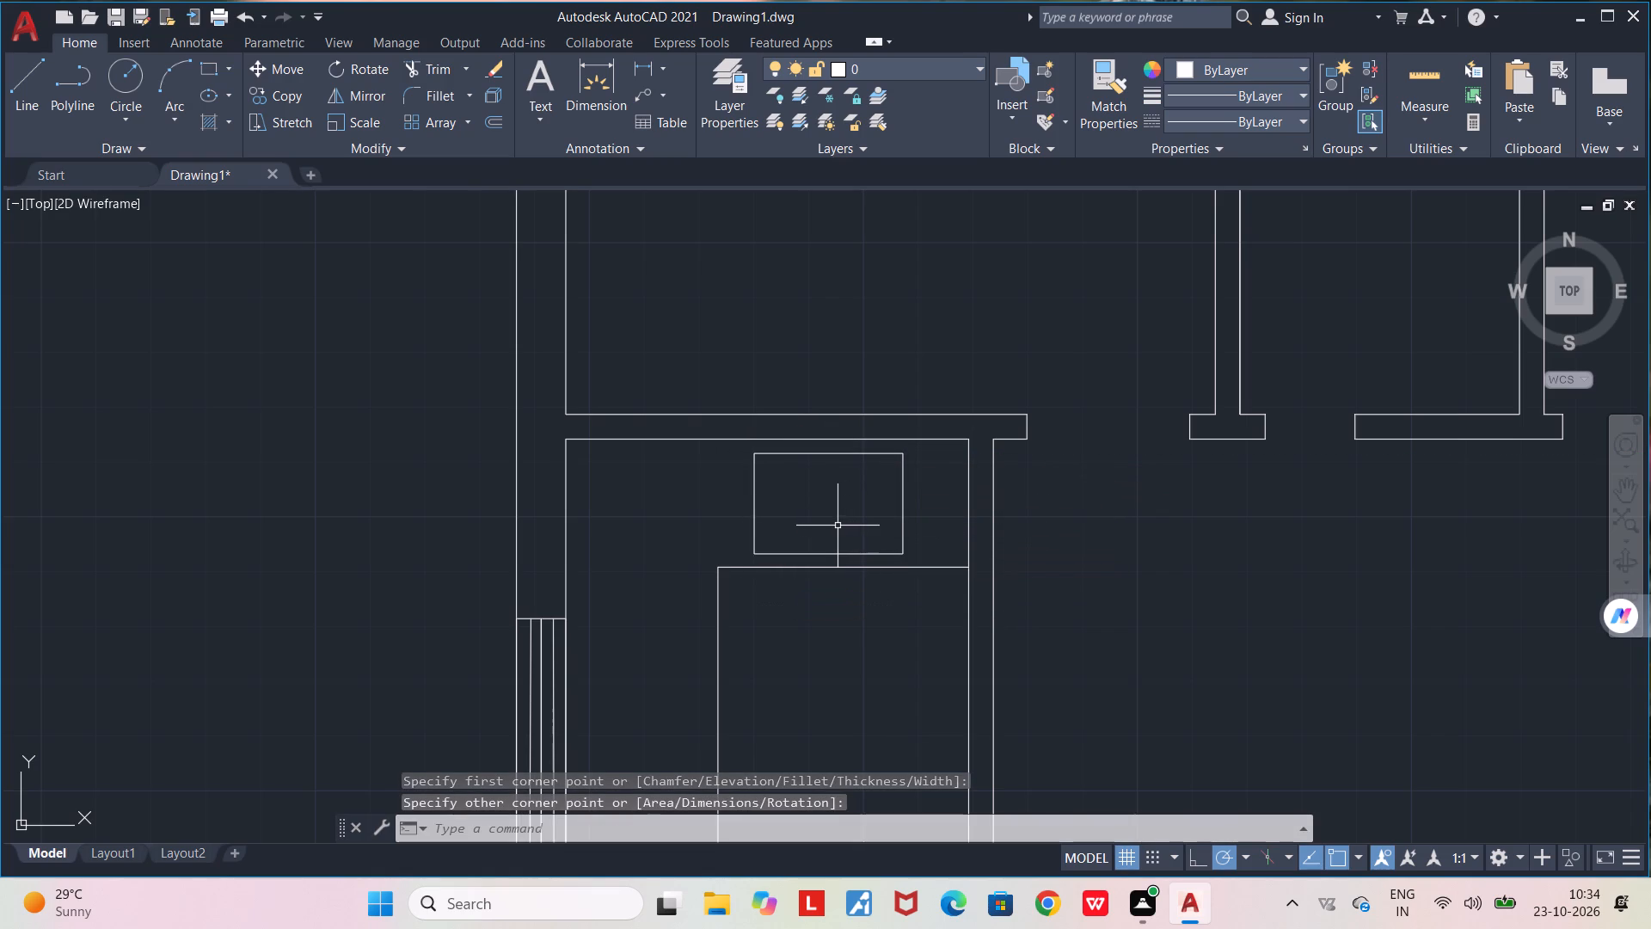
Draw a second rectangle about 1'-11.5" by 1'-3" inside the new one, leaving a narrow, roughly even border all round.
{"action": "scroll", "coordinate": [836, 526], "scroll_direction": "up", "scroll_amount": 2}
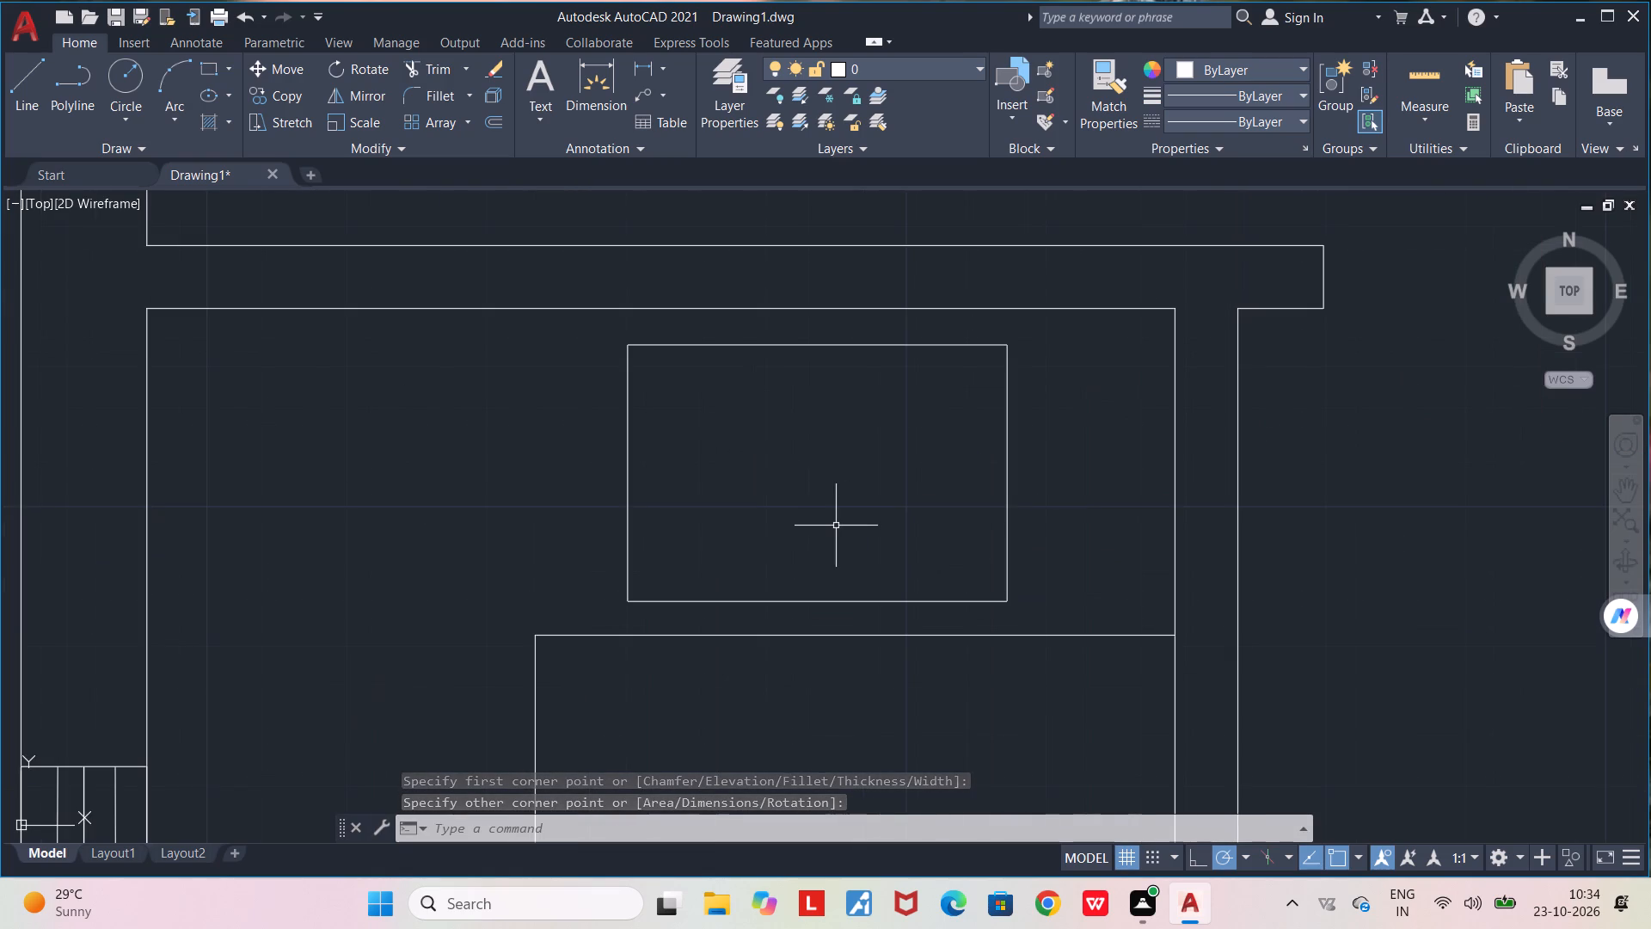
{"action": "scroll", "coordinate": [836, 526], "scroll_direction": "up", "scroll_amount": 1}
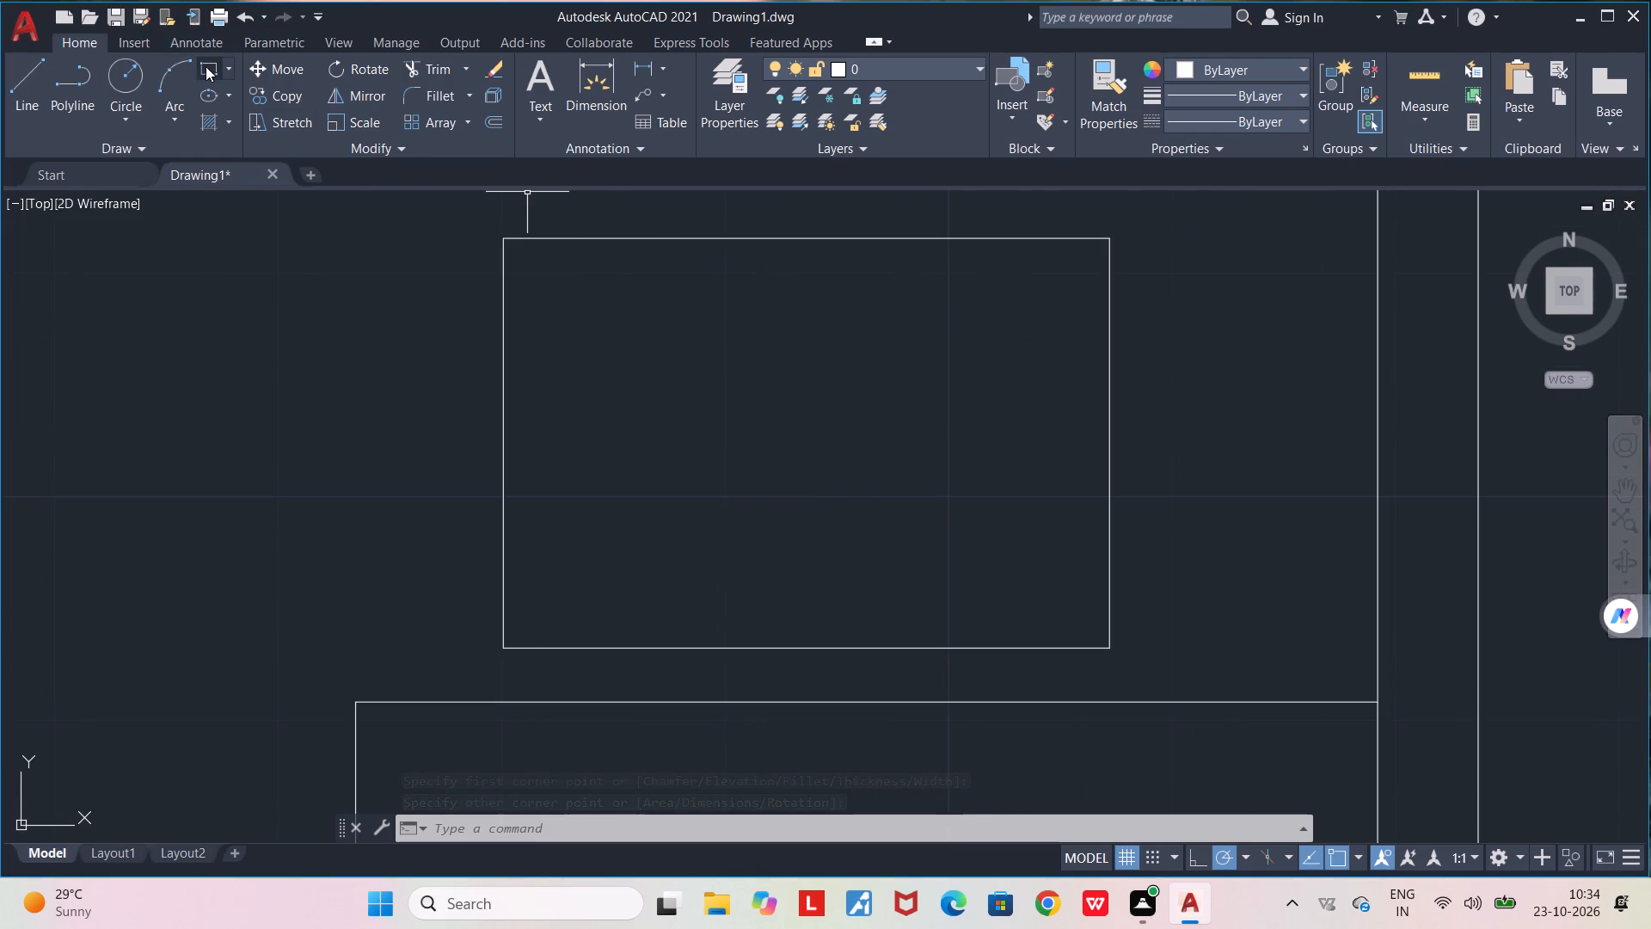
{"action": "left_click", "coordinate": [206, 66]}
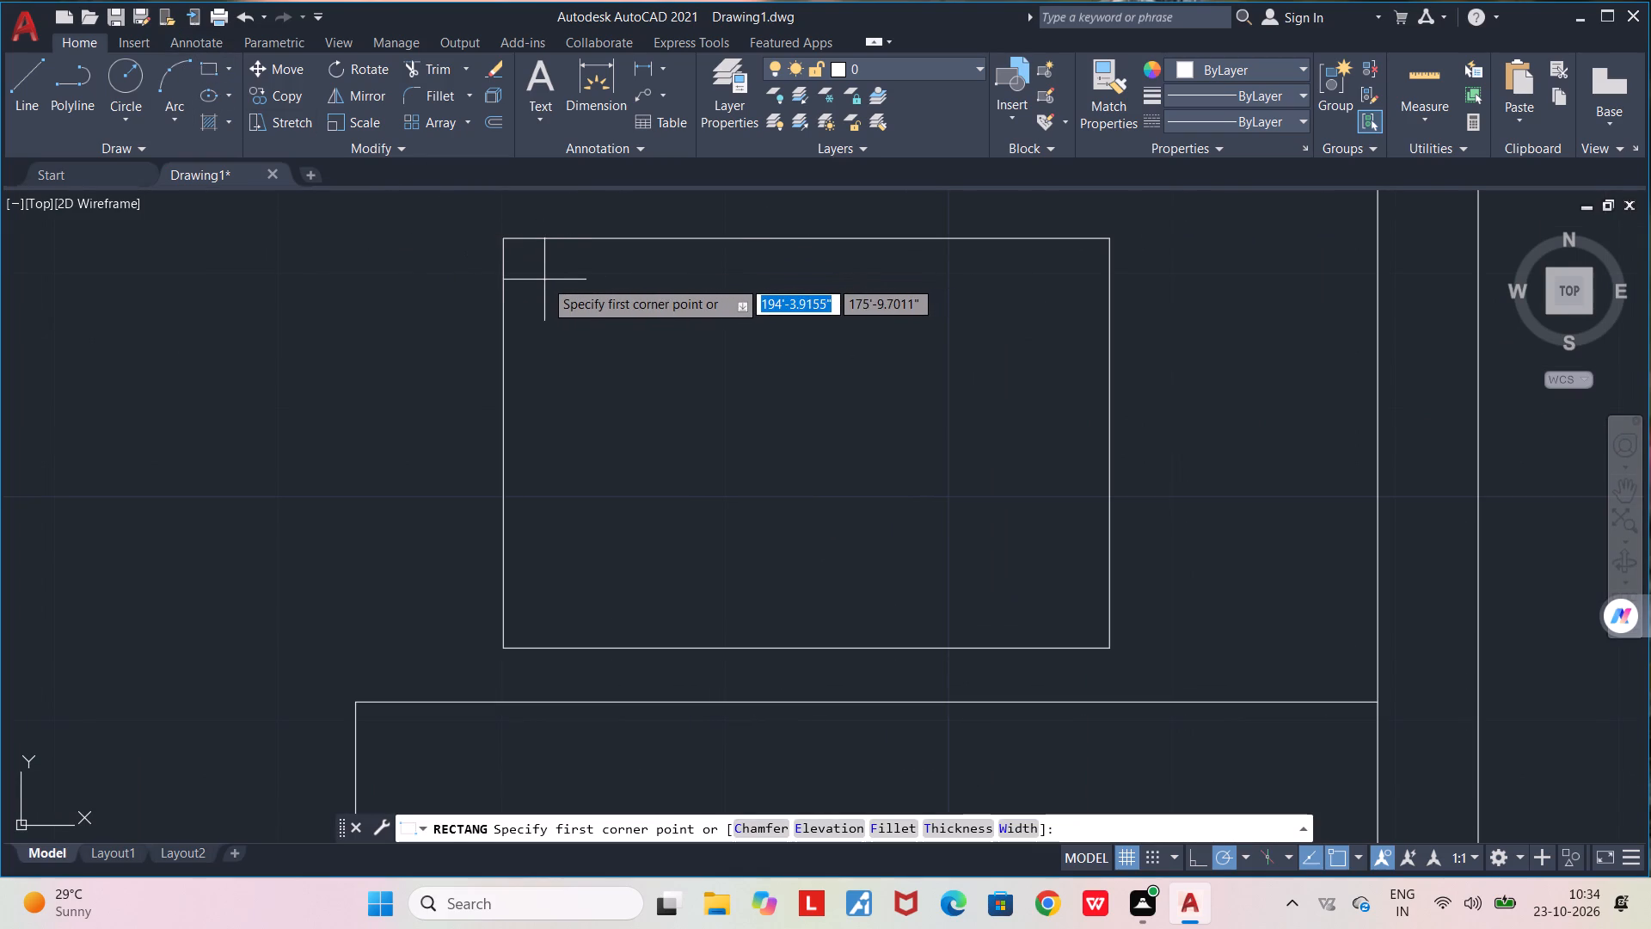
{"action": "left_click", "coordinate": [543, 277]}
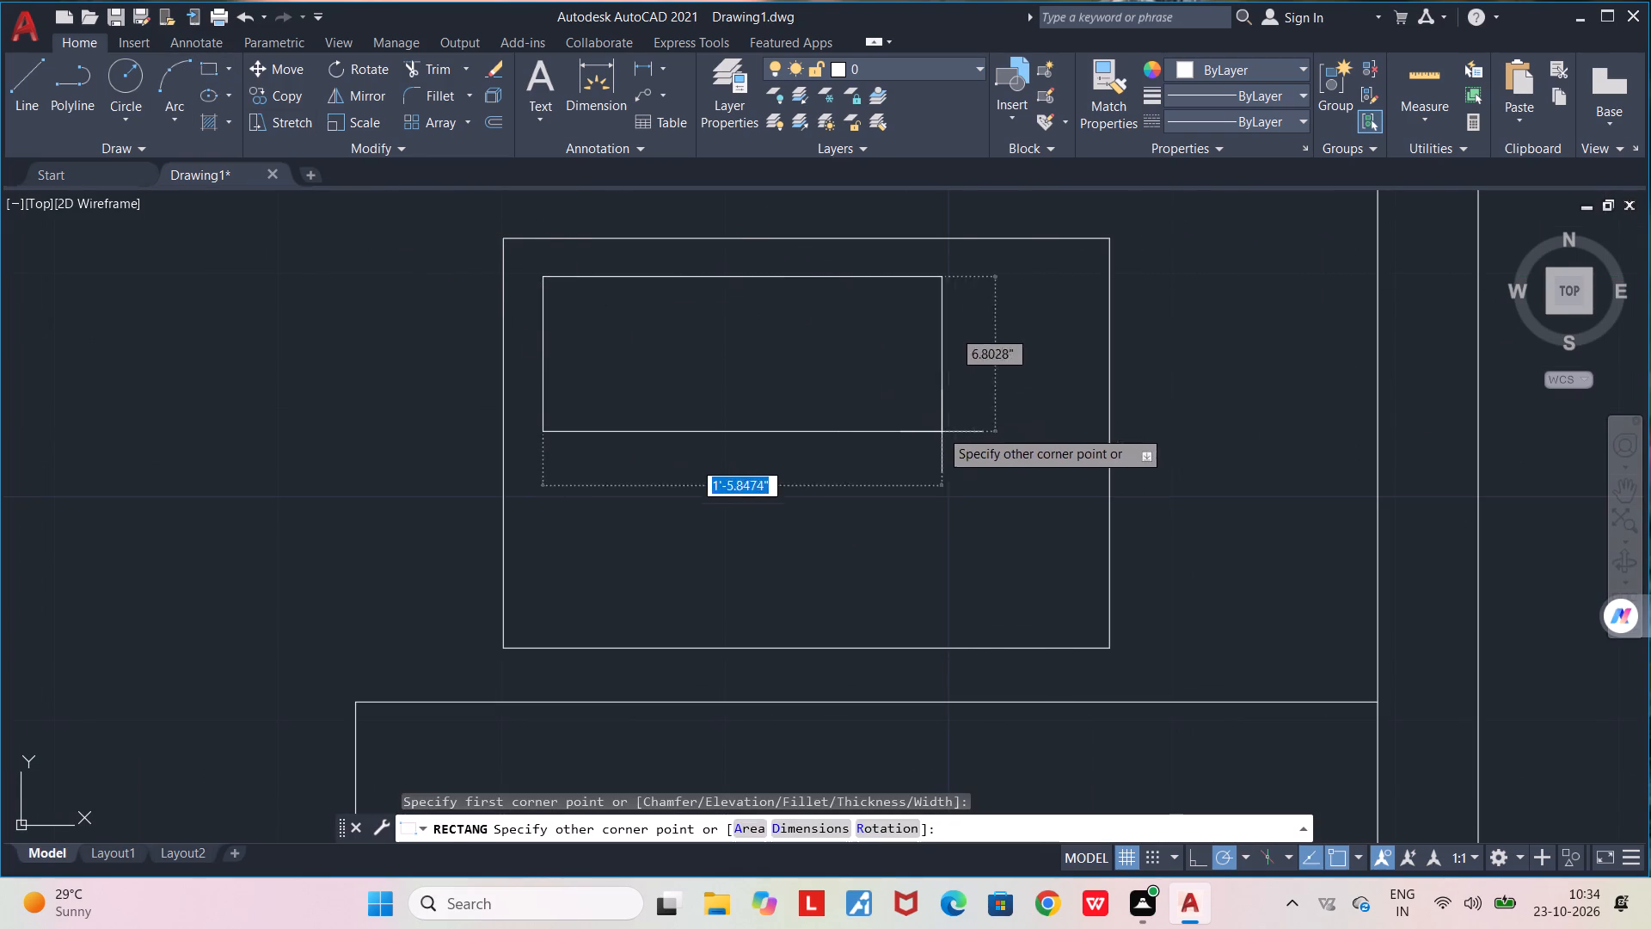
{"action": "left_click", "coordinate": [1067, 608]}
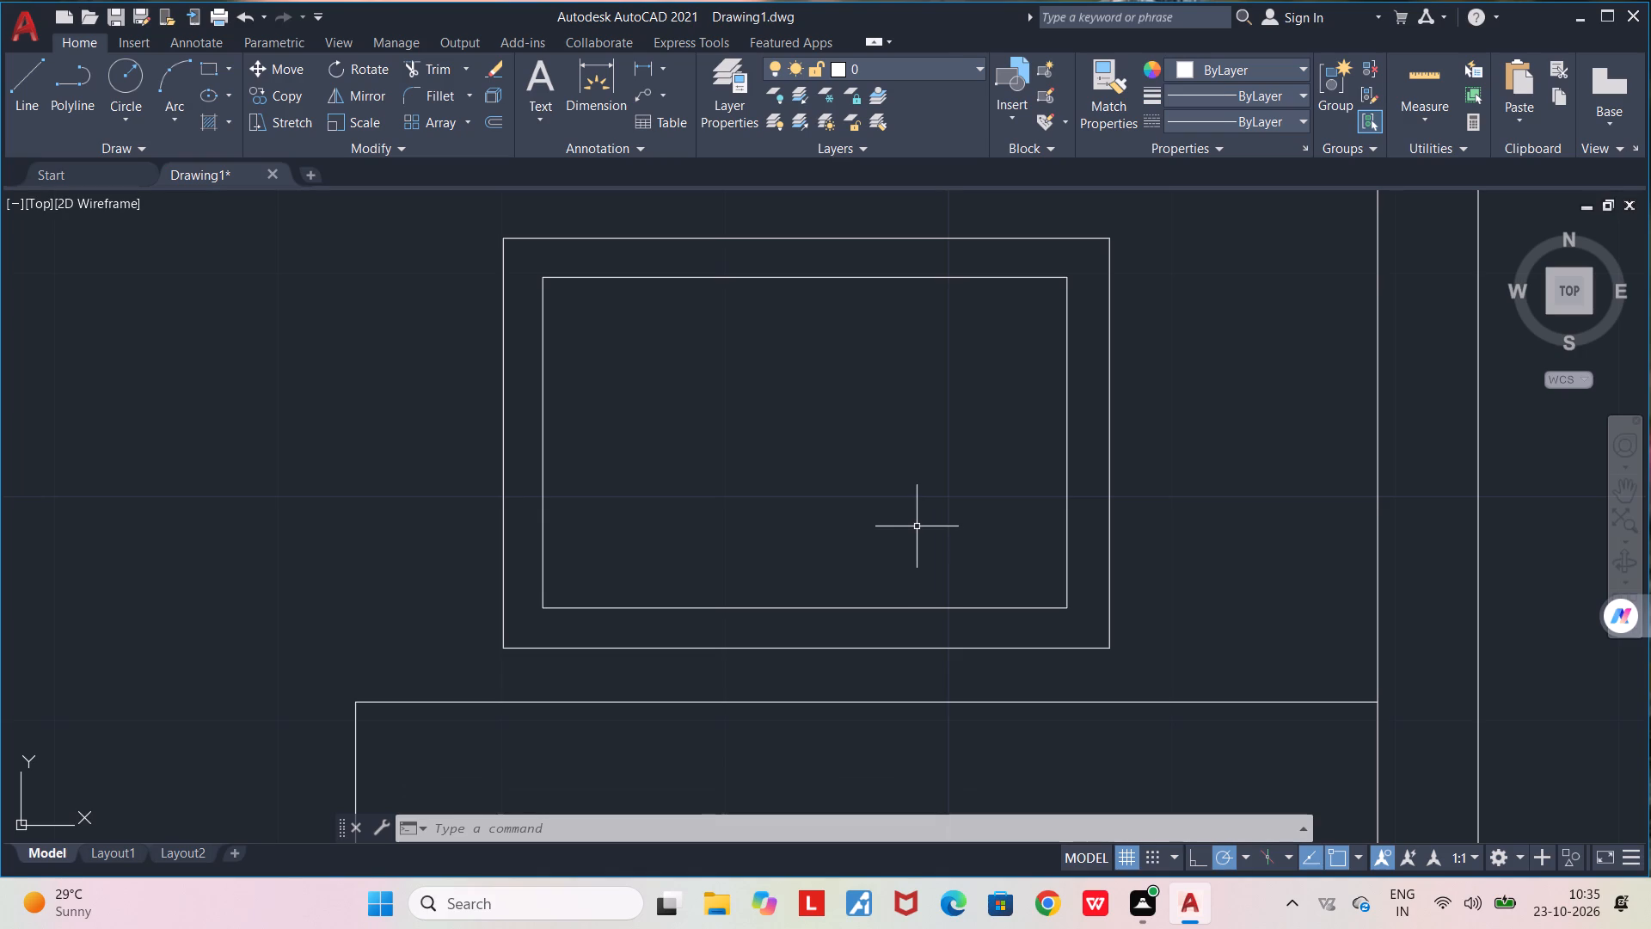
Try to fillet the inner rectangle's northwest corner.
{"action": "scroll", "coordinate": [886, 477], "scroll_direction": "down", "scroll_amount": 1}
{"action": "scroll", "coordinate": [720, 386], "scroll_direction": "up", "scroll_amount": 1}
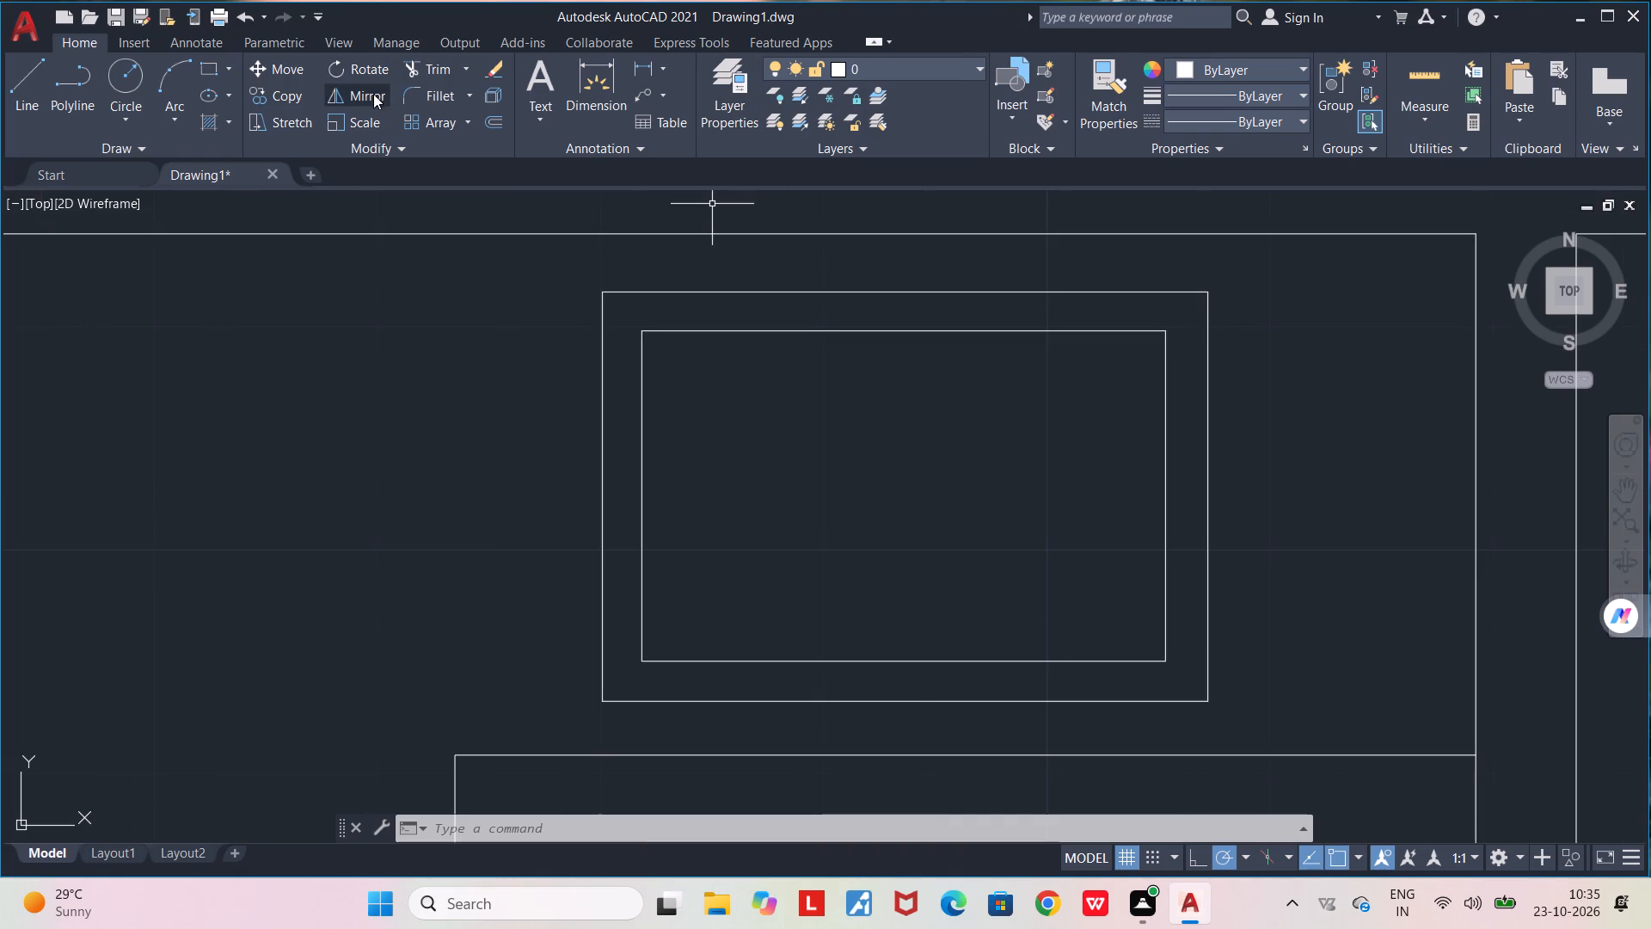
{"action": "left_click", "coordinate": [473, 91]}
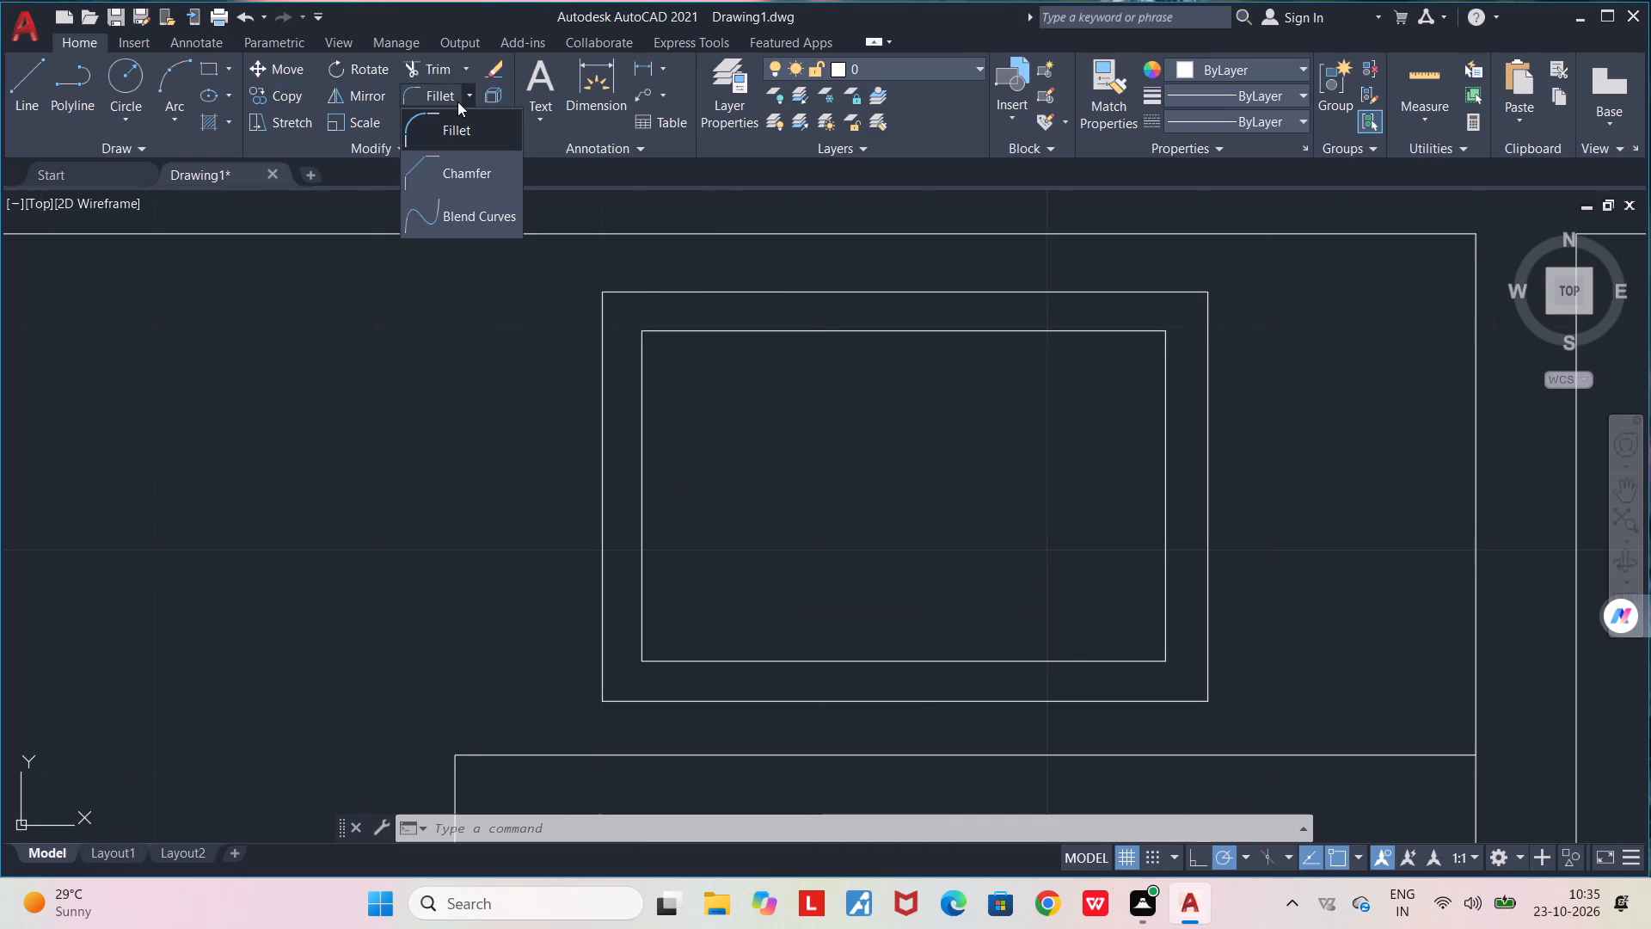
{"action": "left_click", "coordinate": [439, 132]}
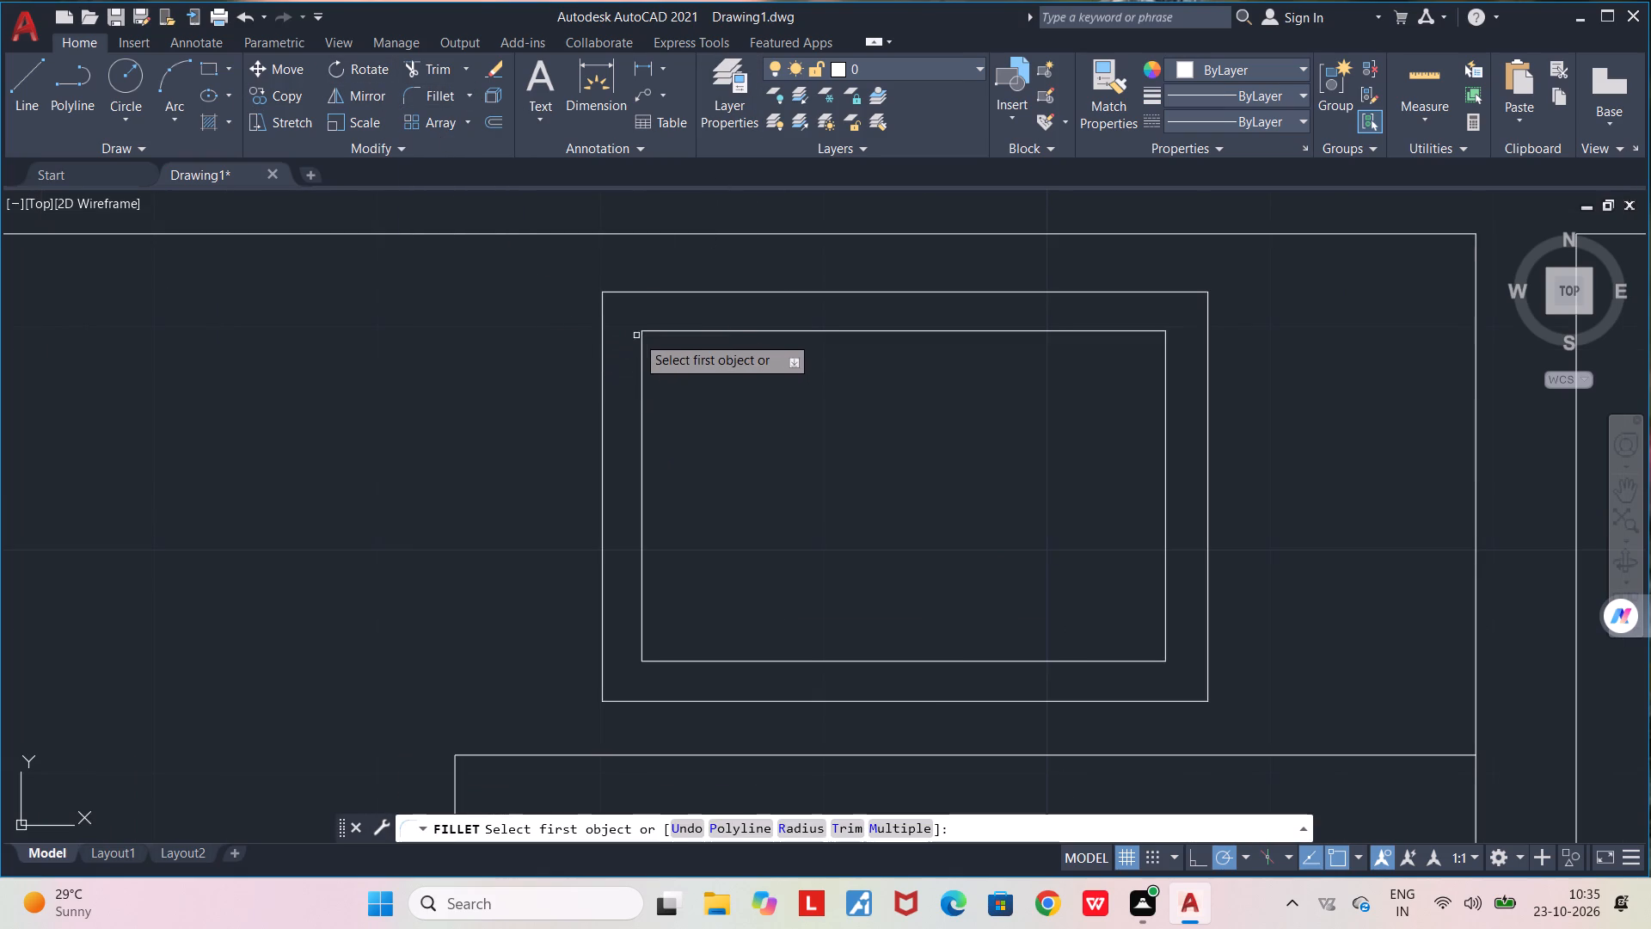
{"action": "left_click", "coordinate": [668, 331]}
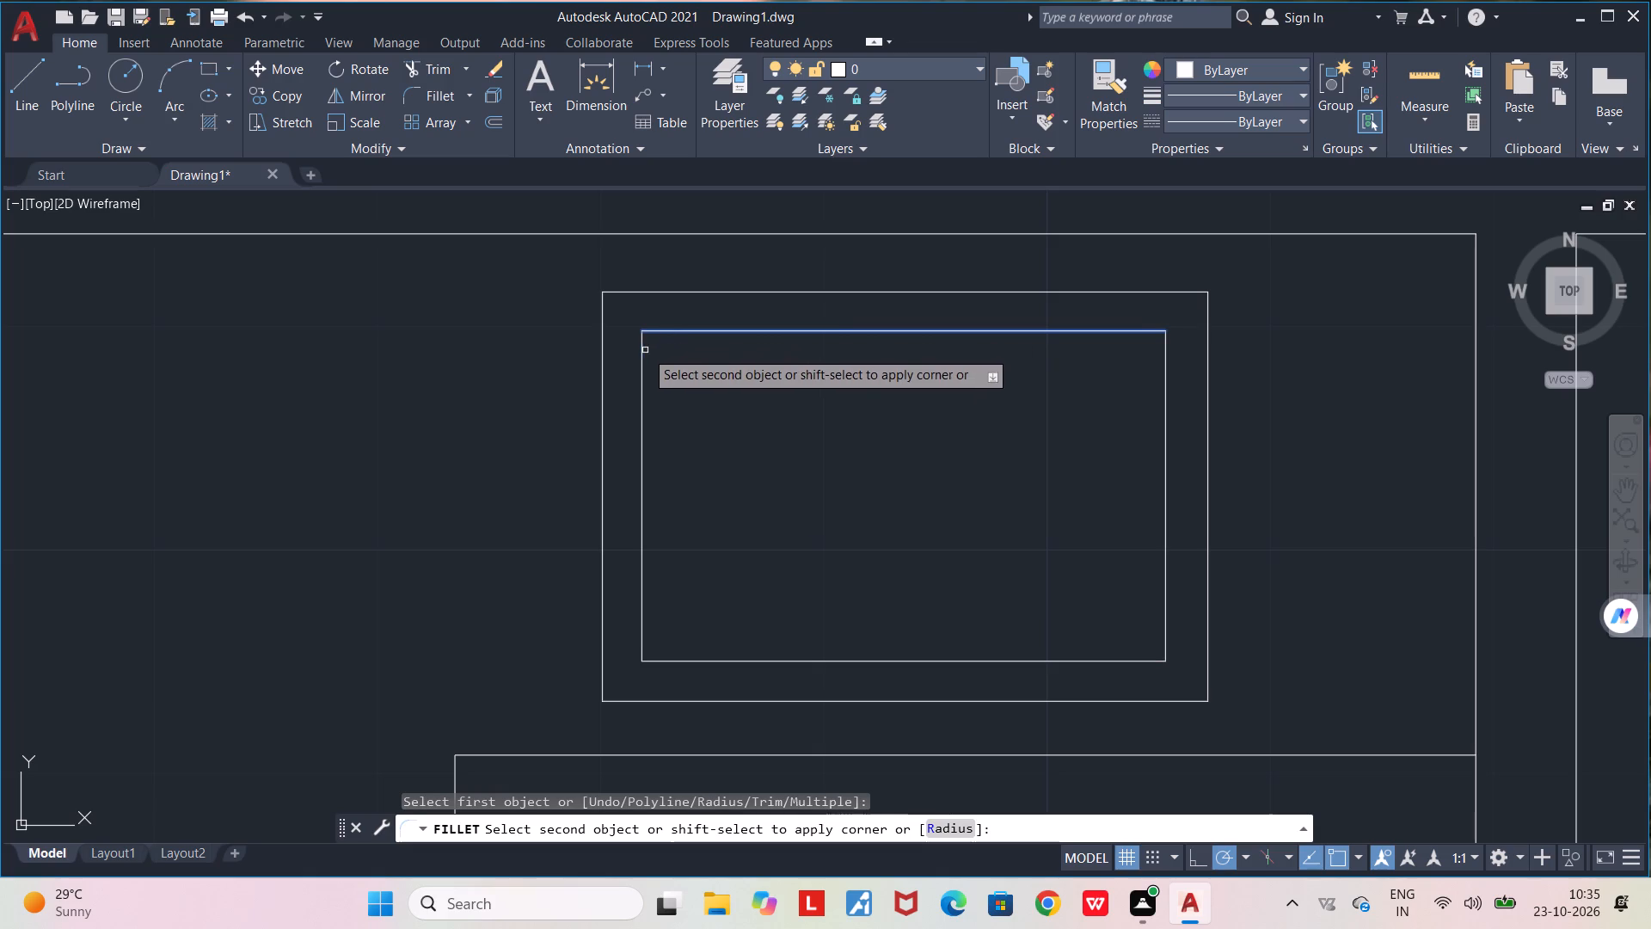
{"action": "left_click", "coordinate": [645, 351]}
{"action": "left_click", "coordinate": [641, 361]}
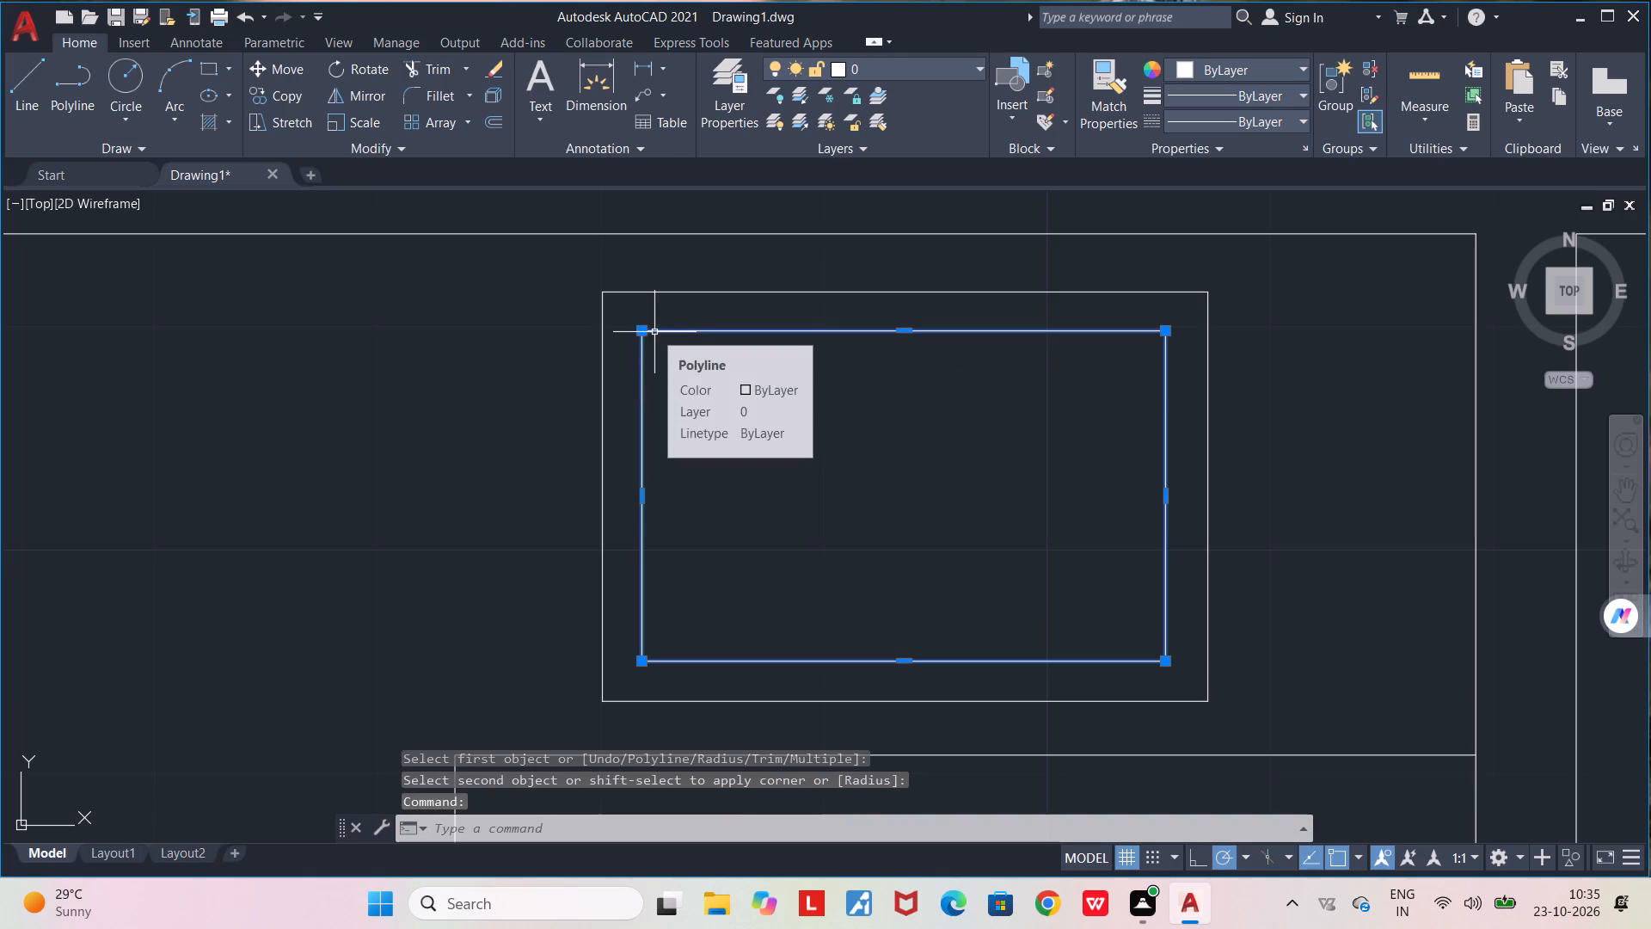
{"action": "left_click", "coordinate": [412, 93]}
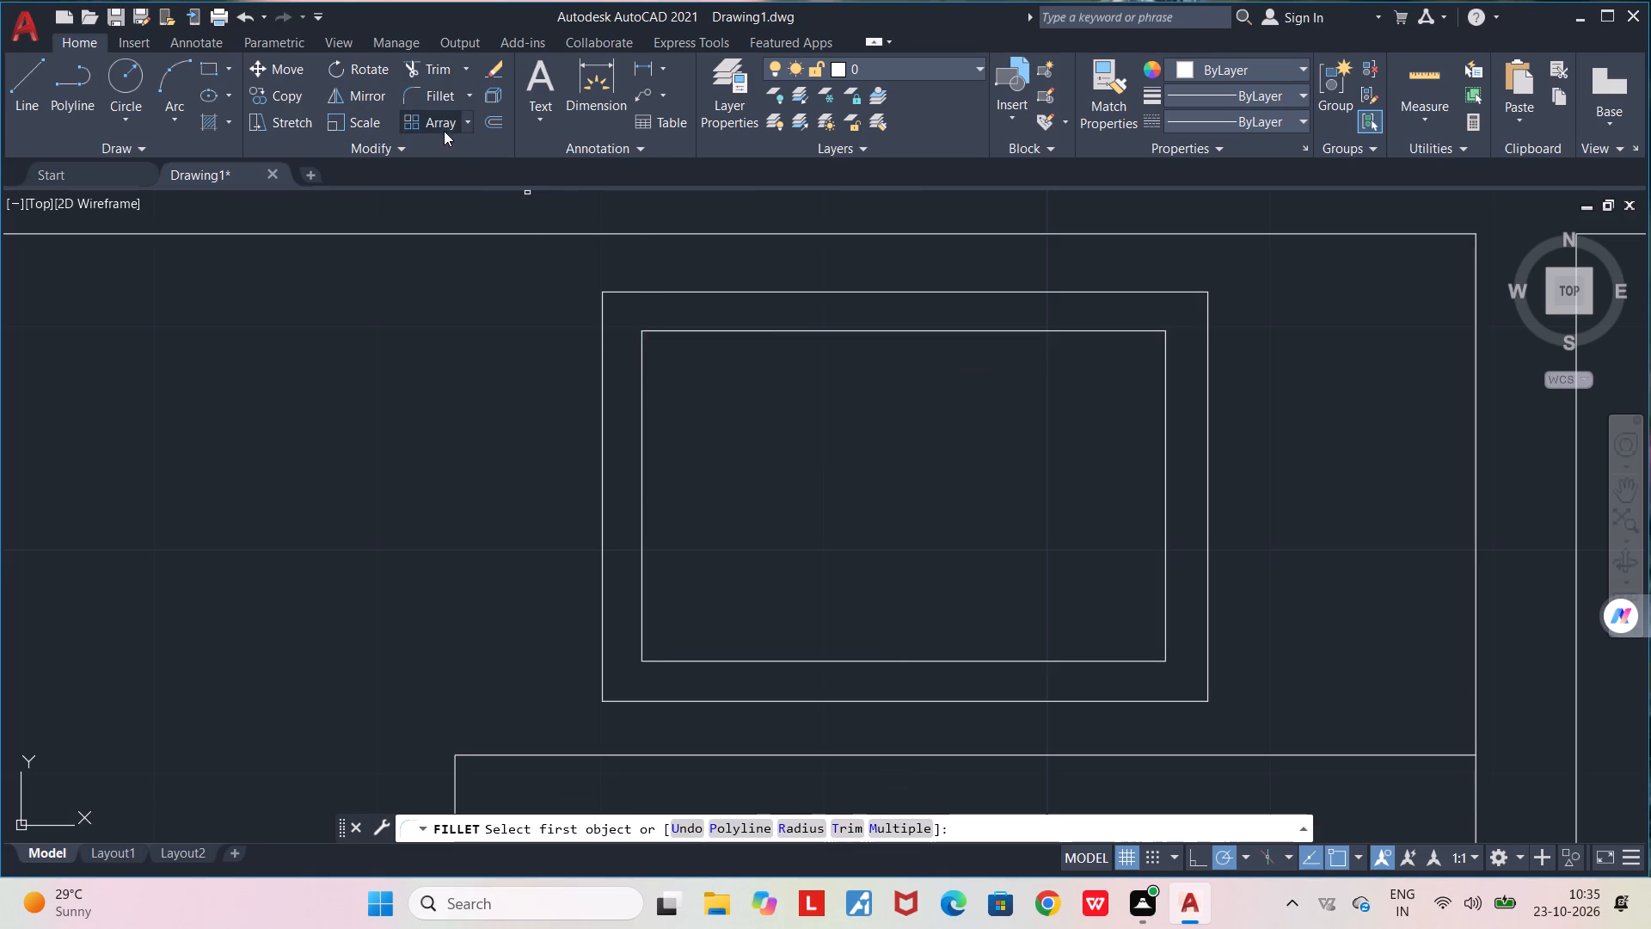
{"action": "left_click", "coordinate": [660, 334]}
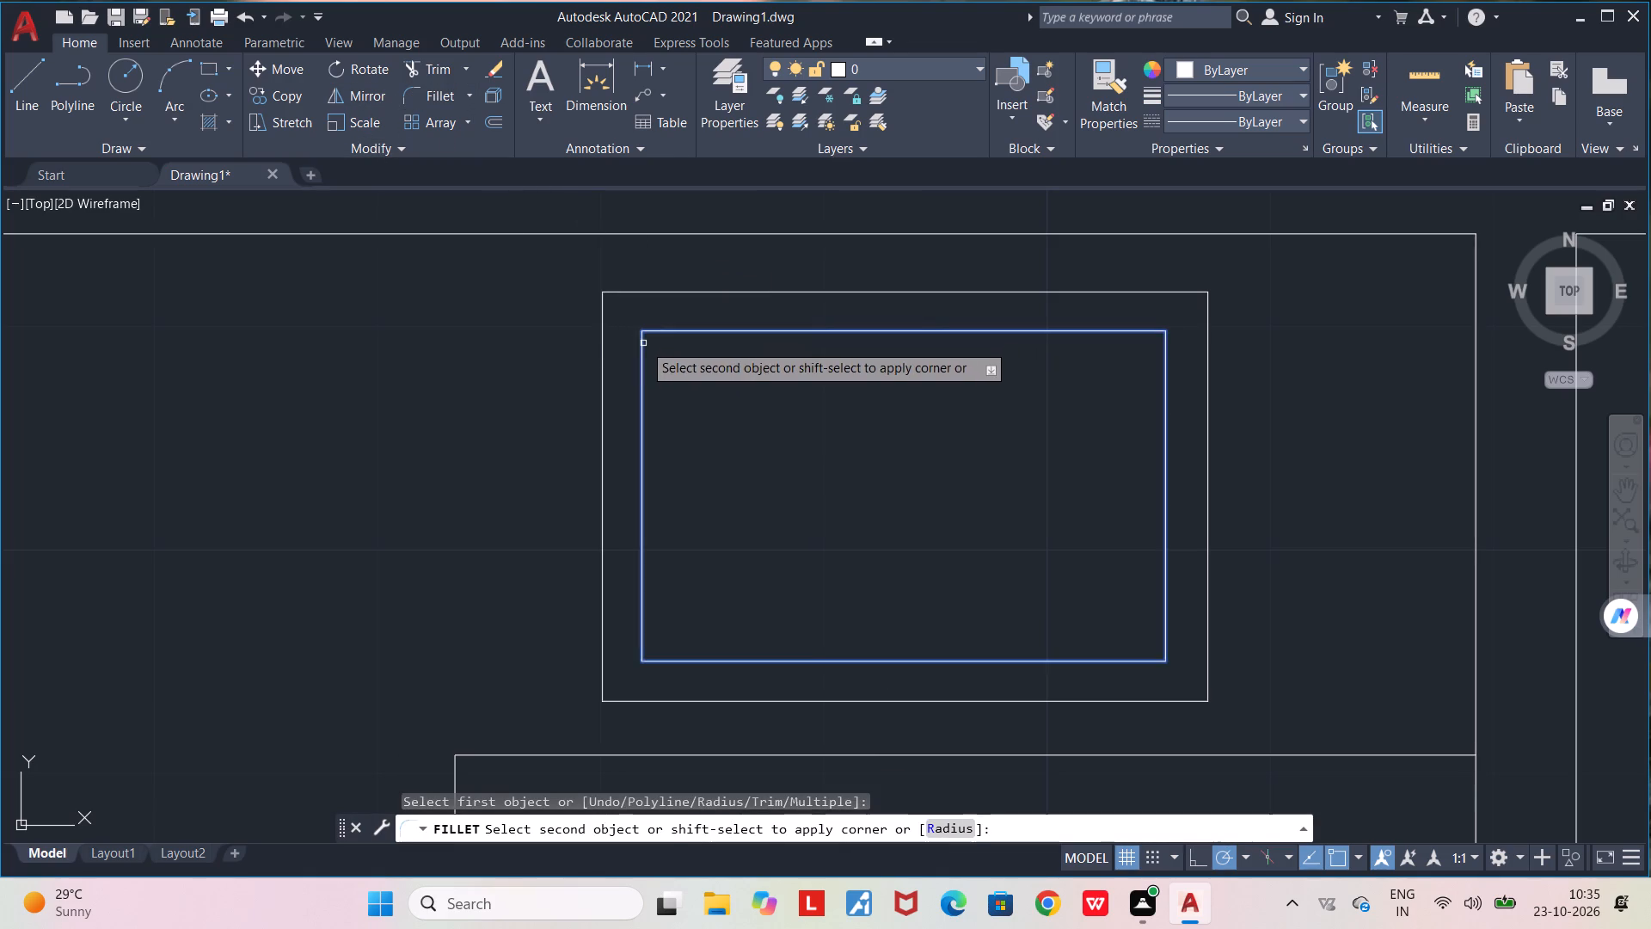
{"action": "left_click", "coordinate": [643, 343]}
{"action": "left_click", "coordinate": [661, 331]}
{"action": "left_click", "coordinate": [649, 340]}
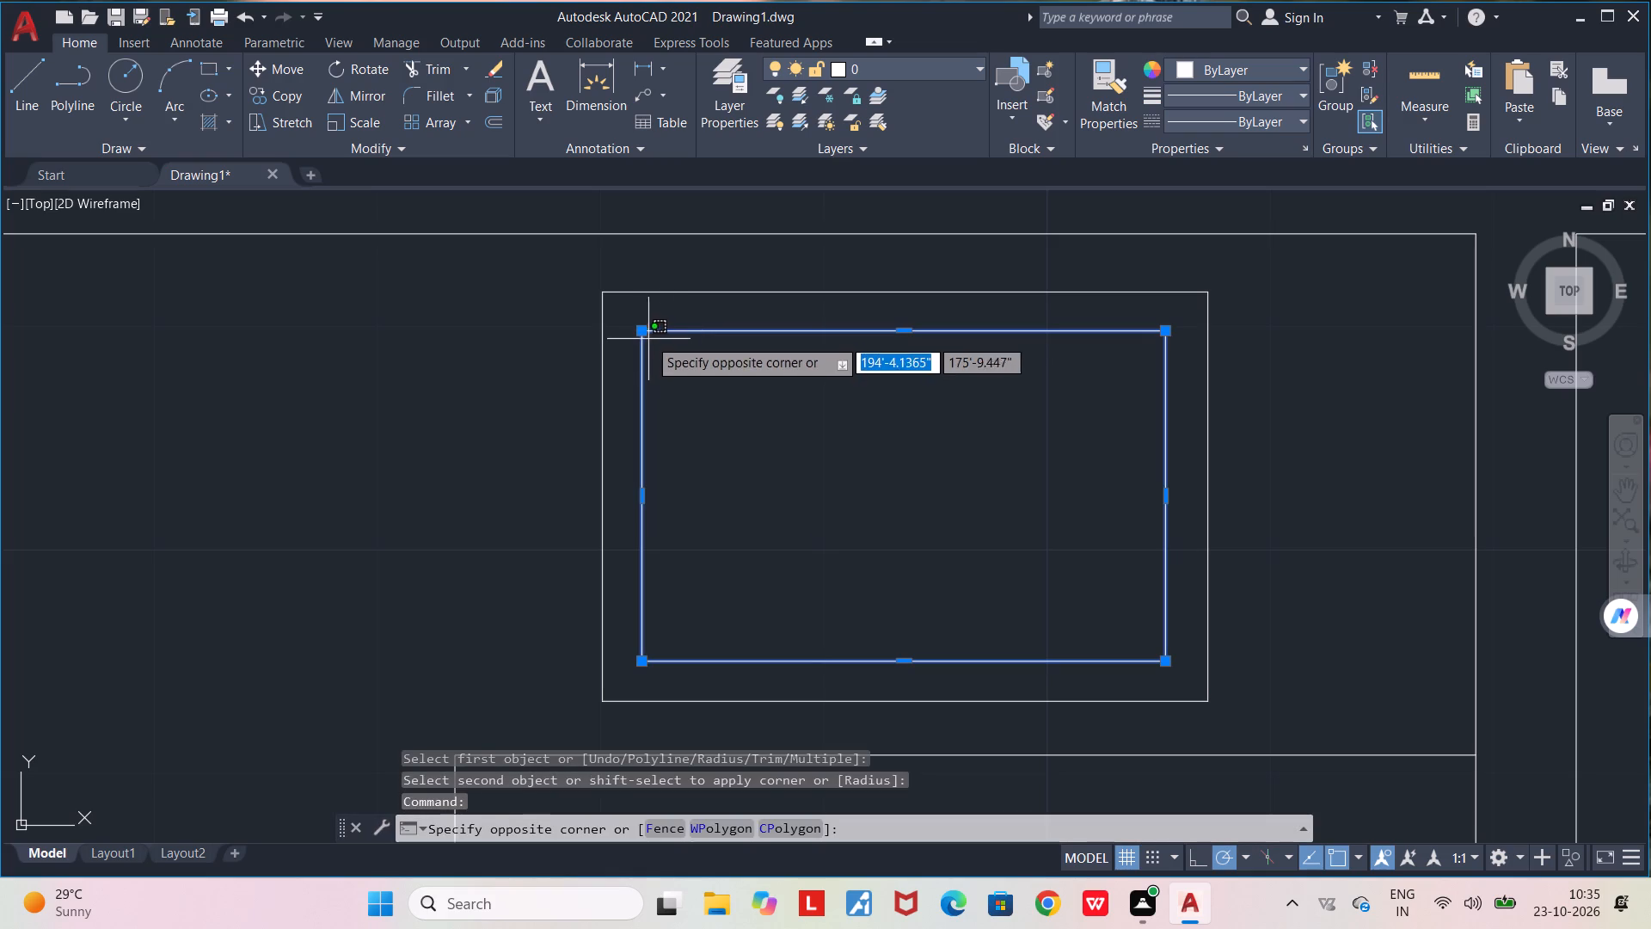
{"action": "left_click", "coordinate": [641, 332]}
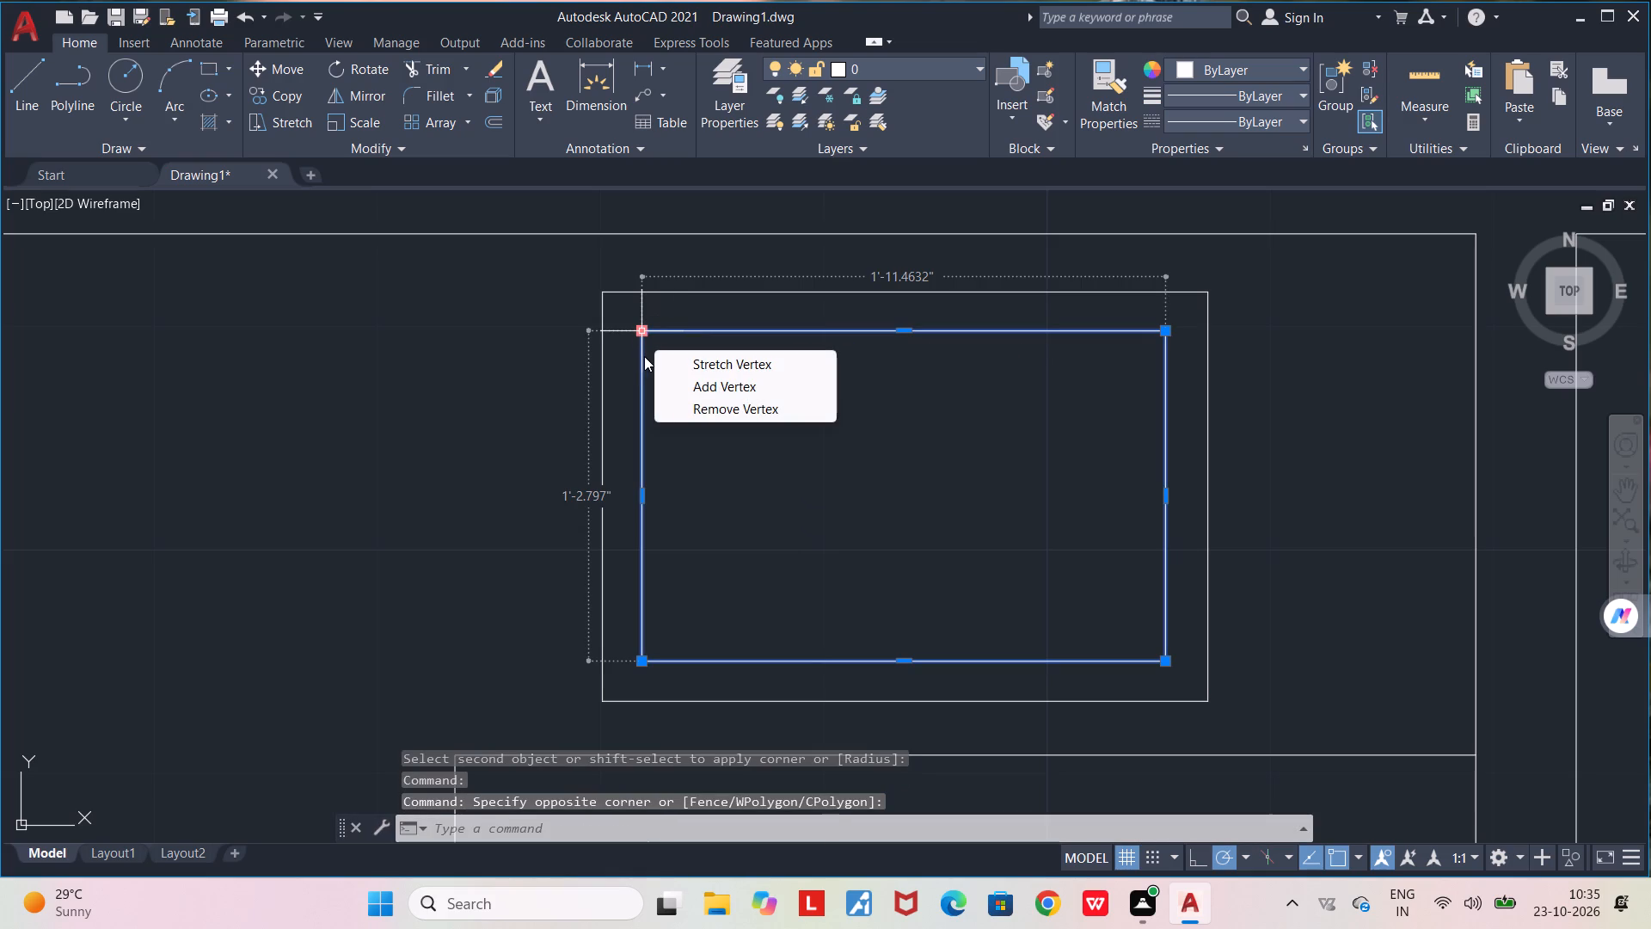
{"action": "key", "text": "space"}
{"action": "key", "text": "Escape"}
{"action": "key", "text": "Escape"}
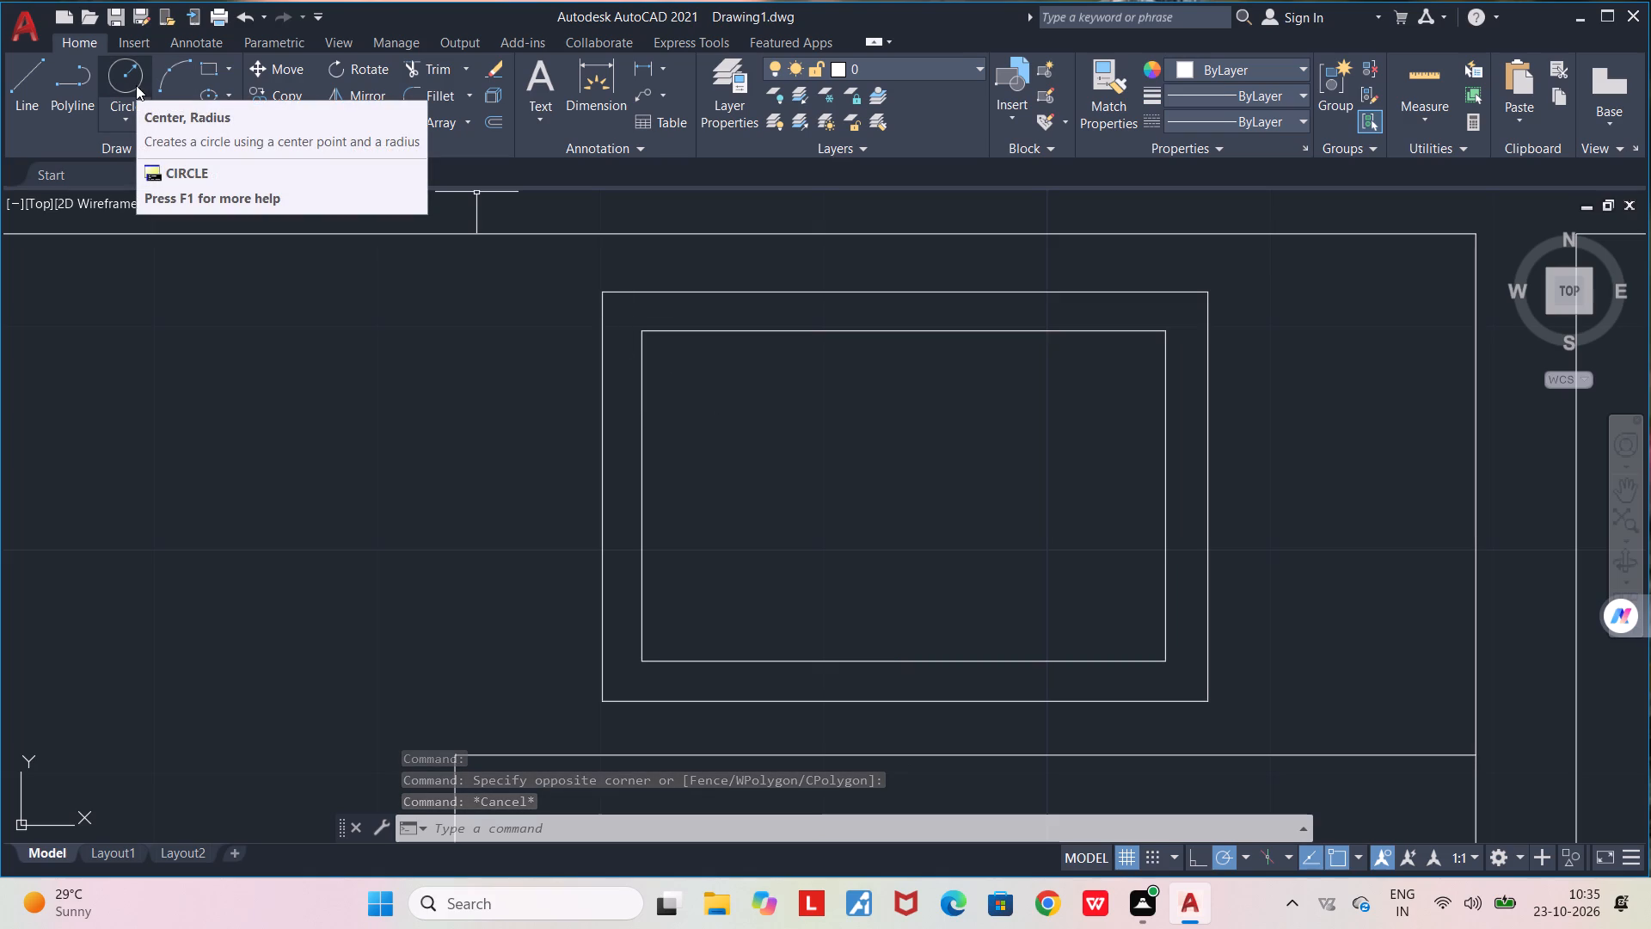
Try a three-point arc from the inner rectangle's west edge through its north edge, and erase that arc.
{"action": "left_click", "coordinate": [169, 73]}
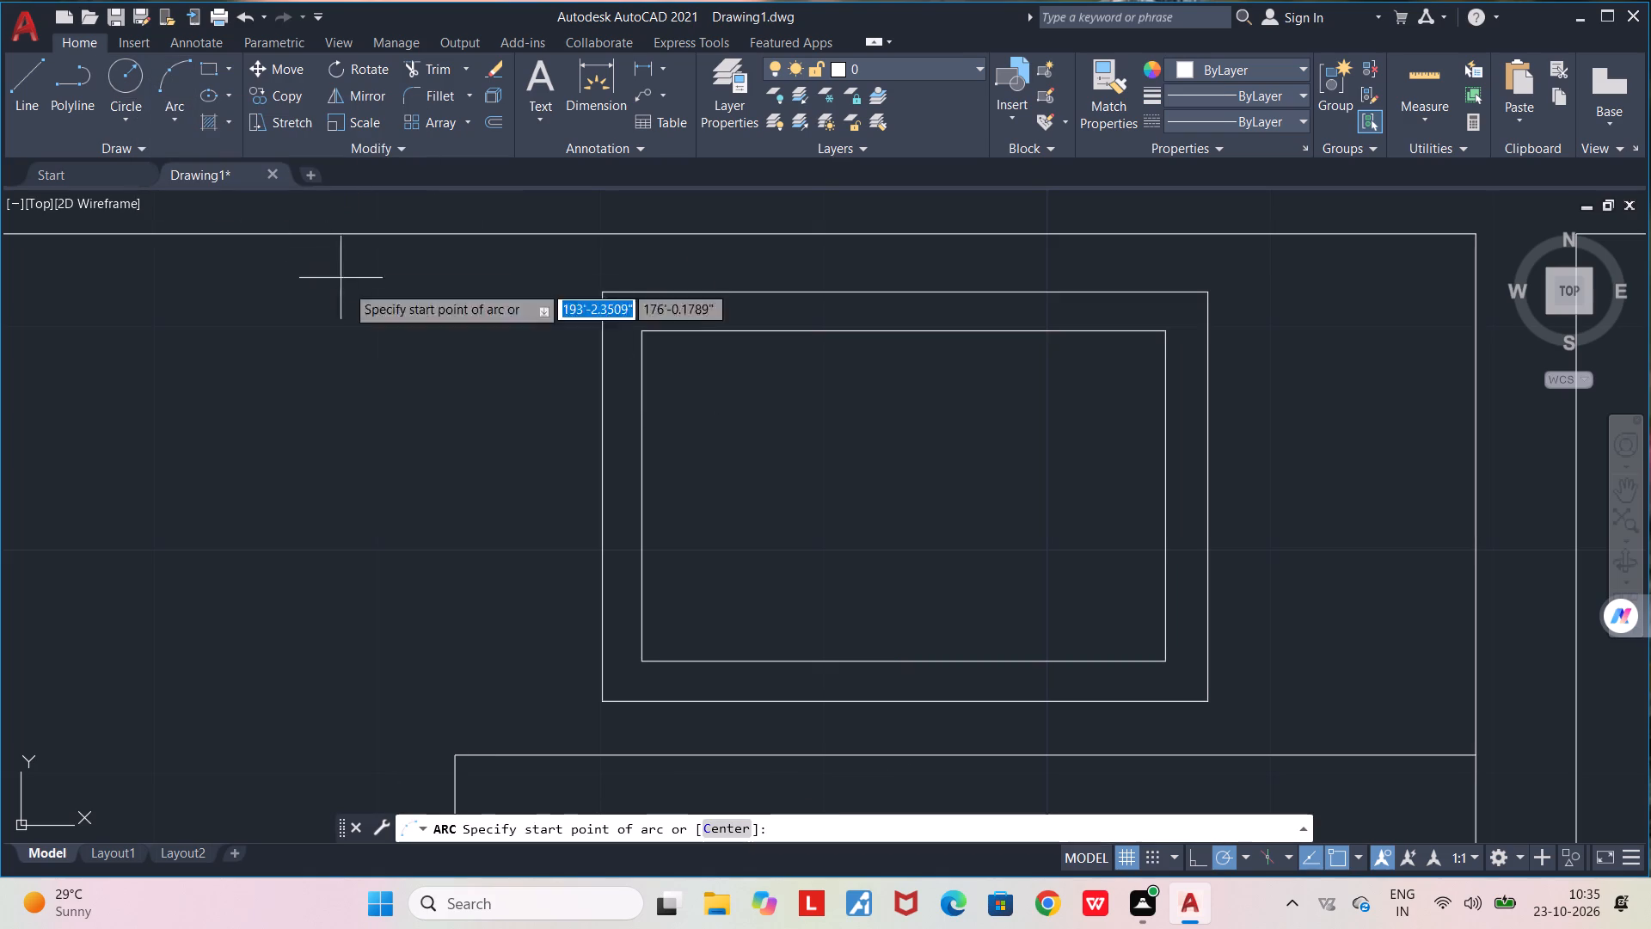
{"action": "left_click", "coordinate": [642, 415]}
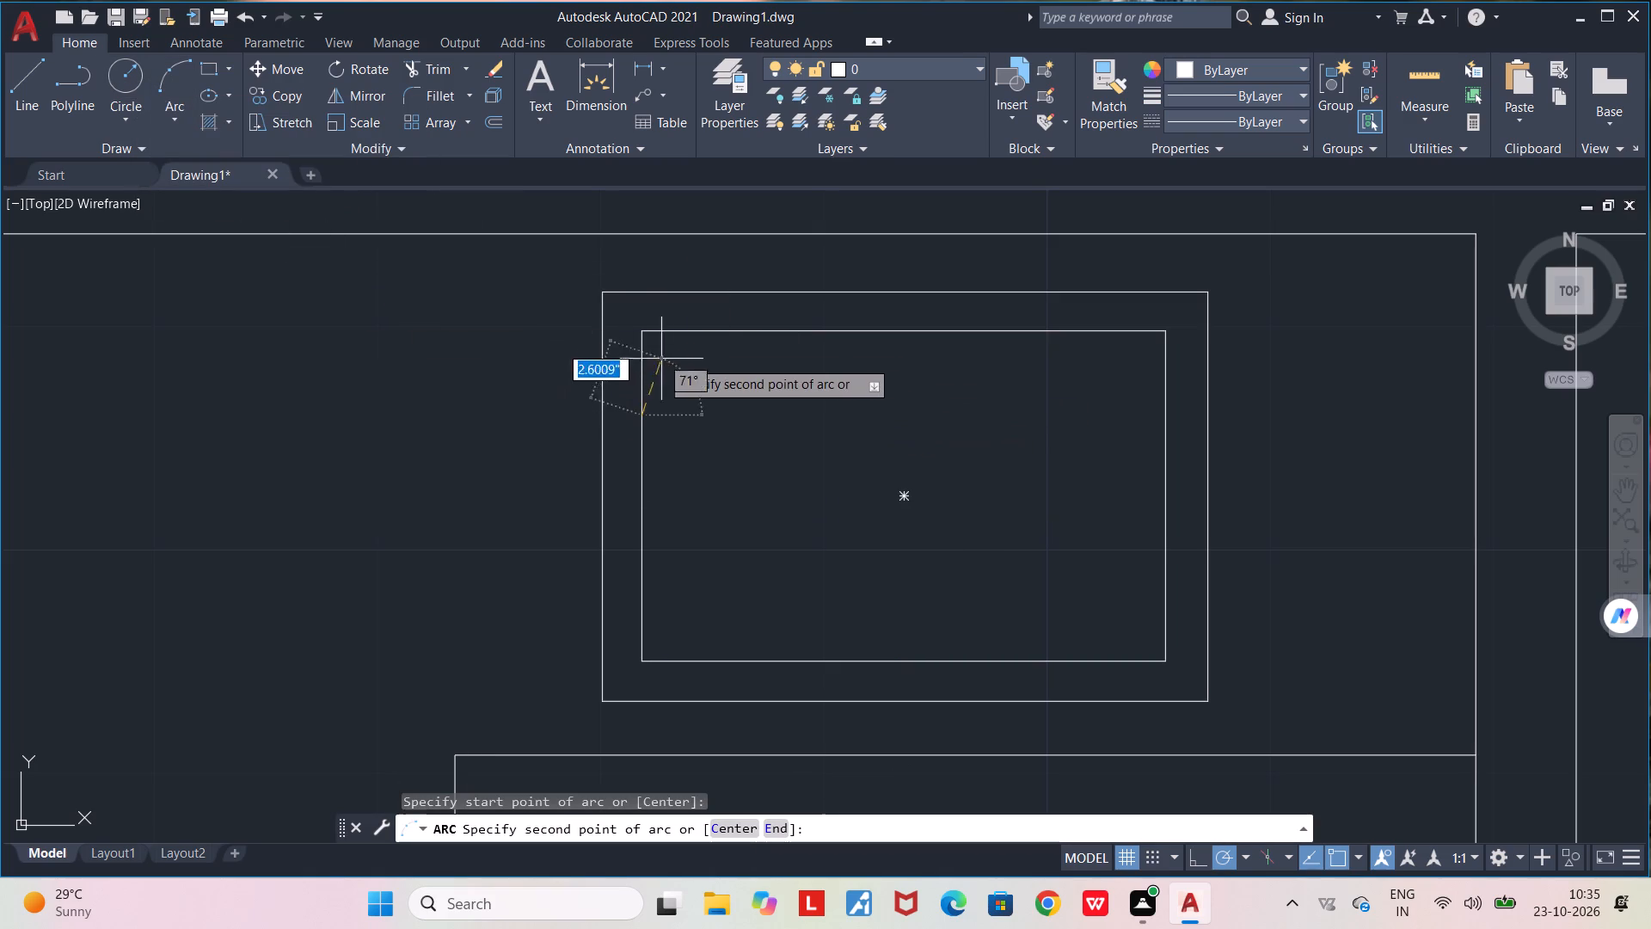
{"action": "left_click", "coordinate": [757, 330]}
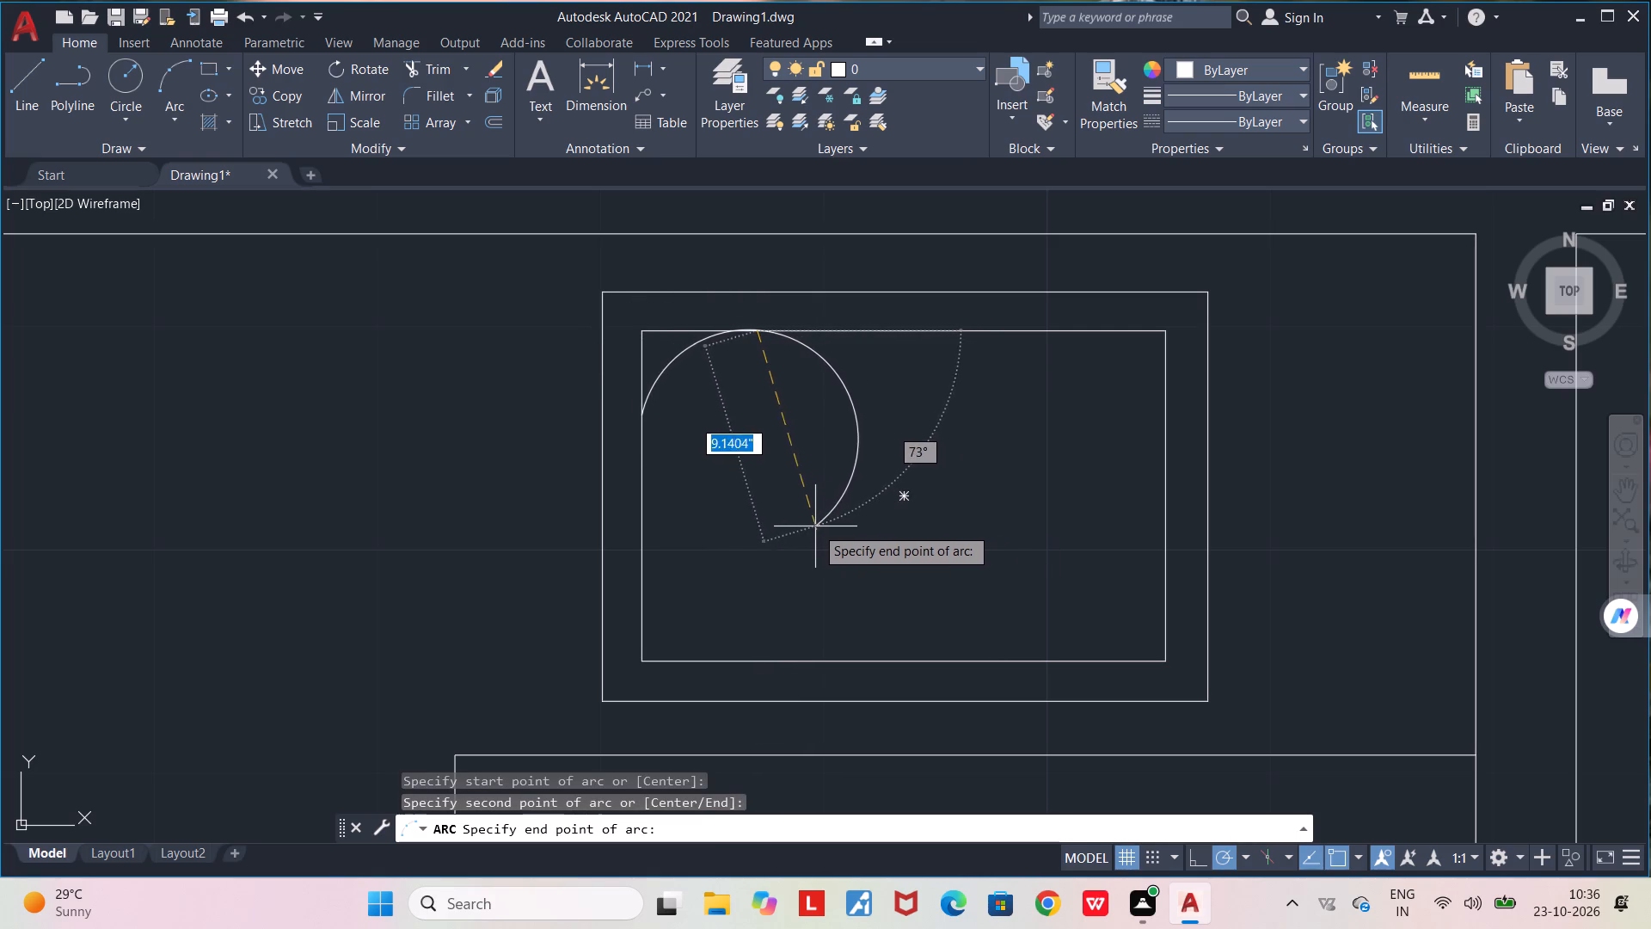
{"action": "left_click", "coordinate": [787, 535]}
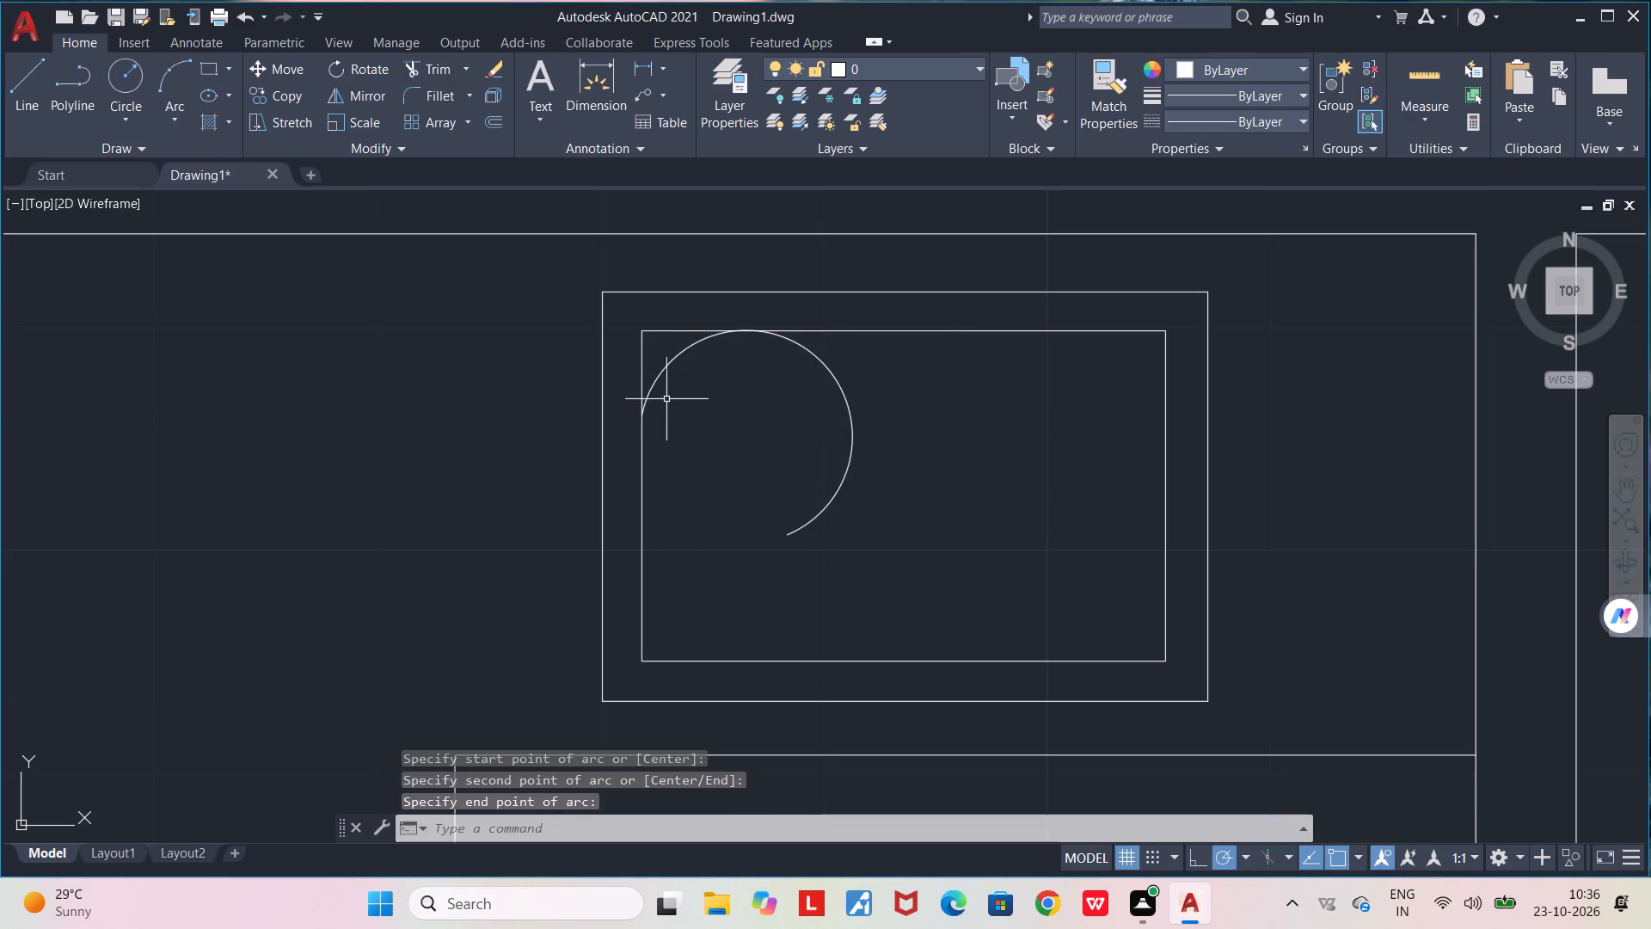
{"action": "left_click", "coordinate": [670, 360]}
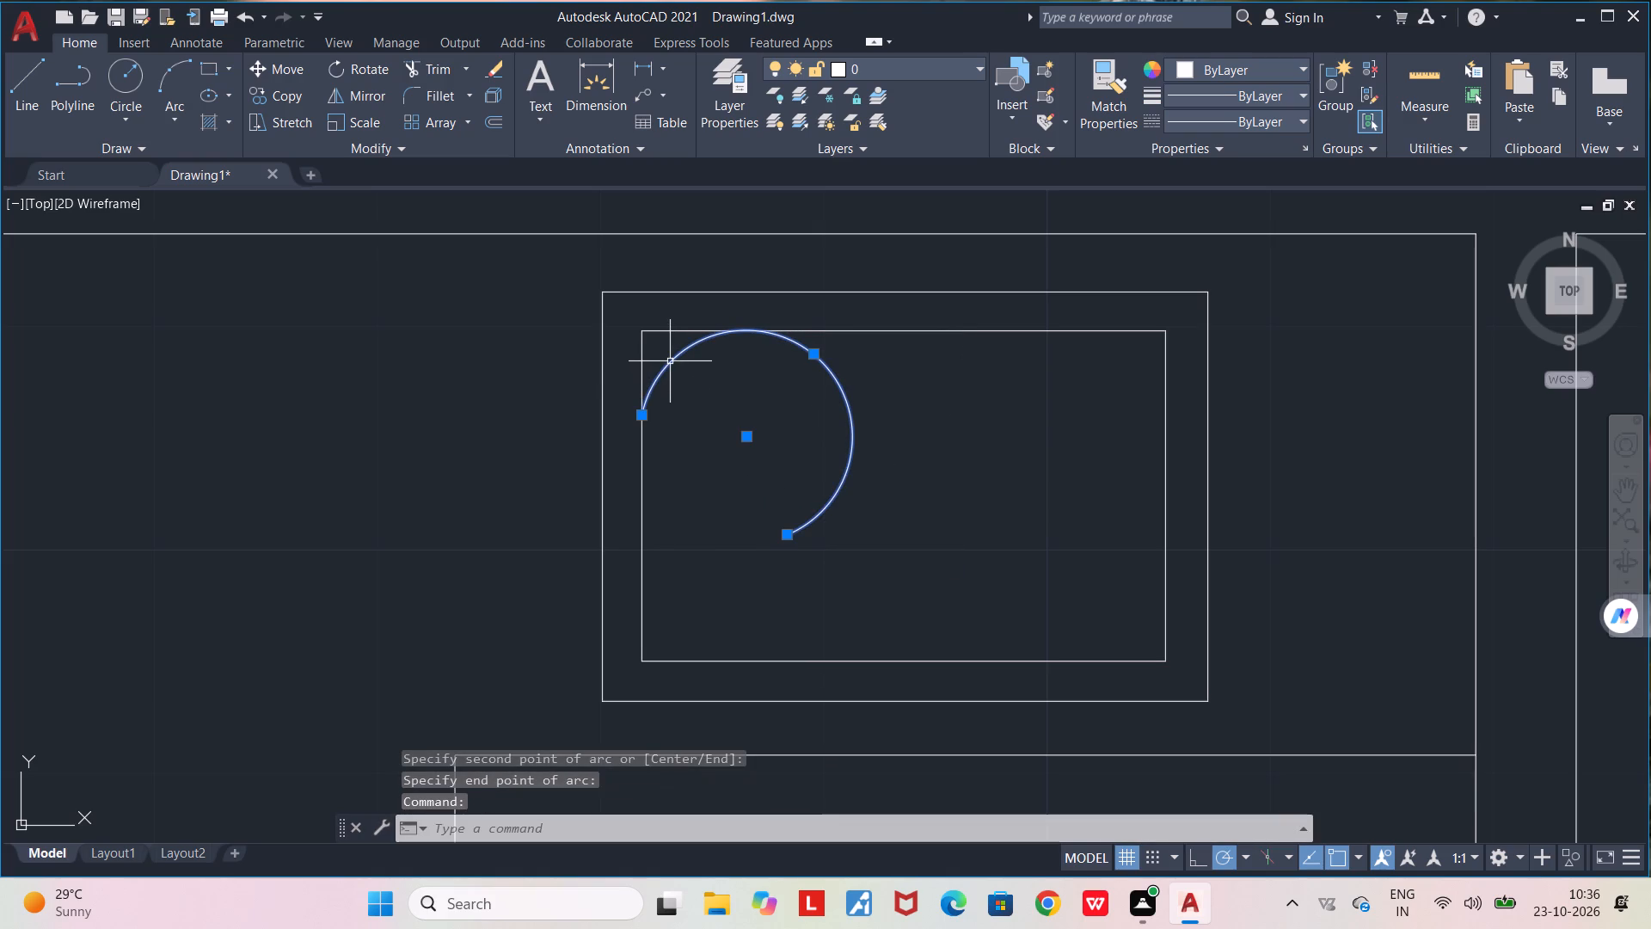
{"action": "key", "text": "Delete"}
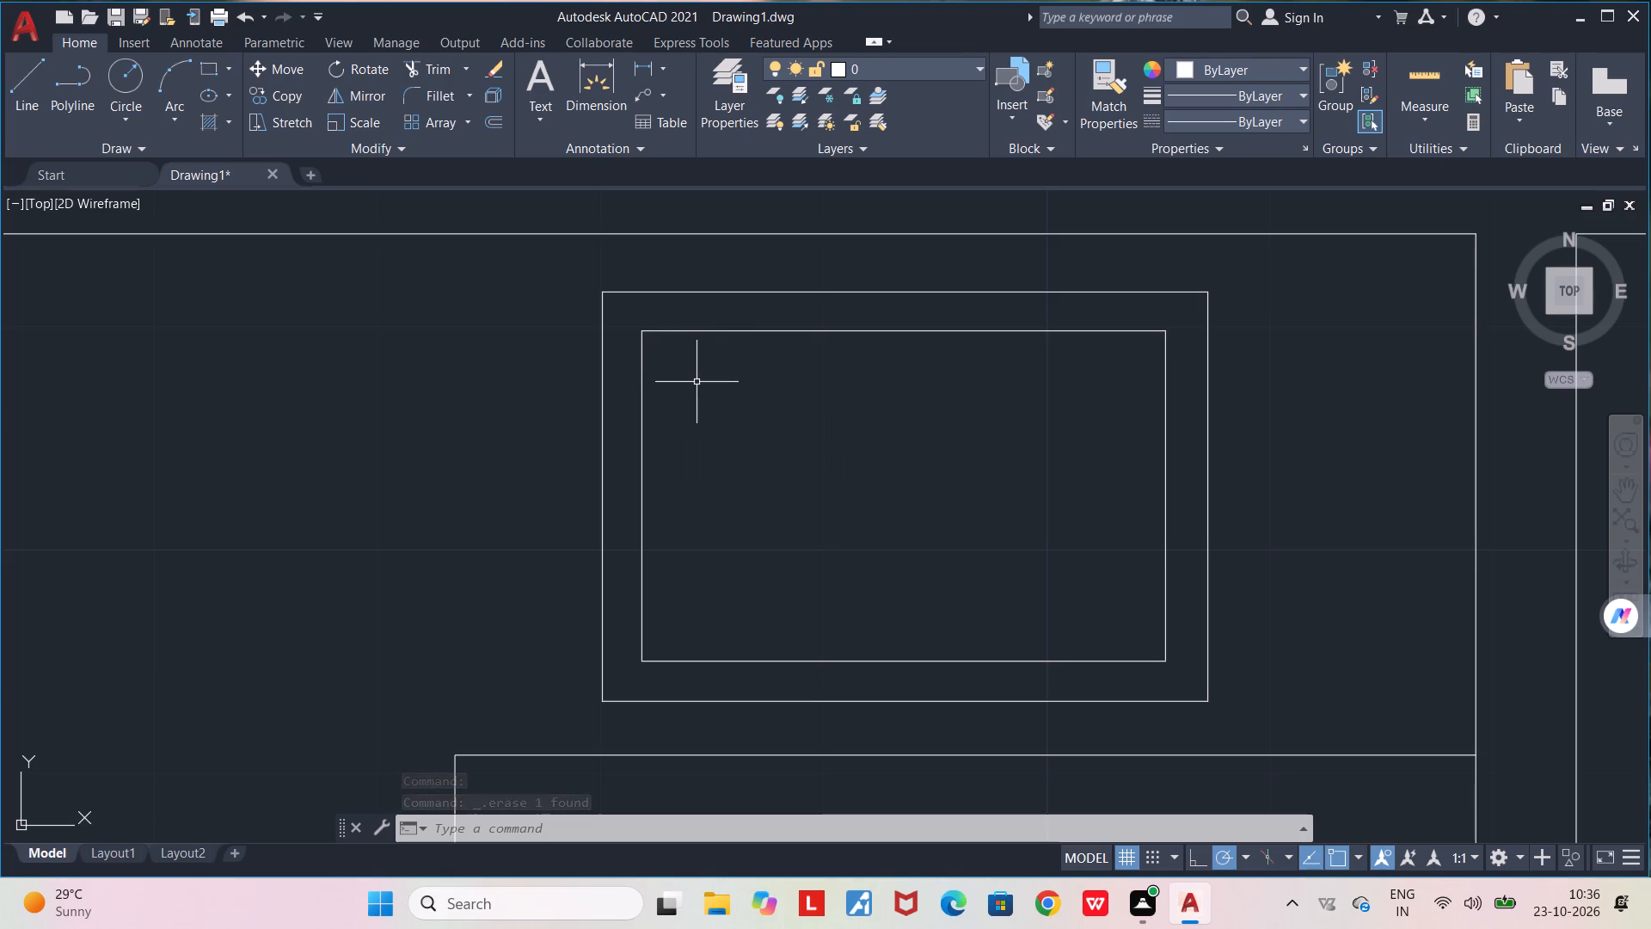
Draw a vertical line between the midpoints of the inner rectangle's north and south edges, splitting it into two halves.
{"action": "scroll", "coordinate": [700, 385], "scroll_direction": "down", "scroll_amount": 1}
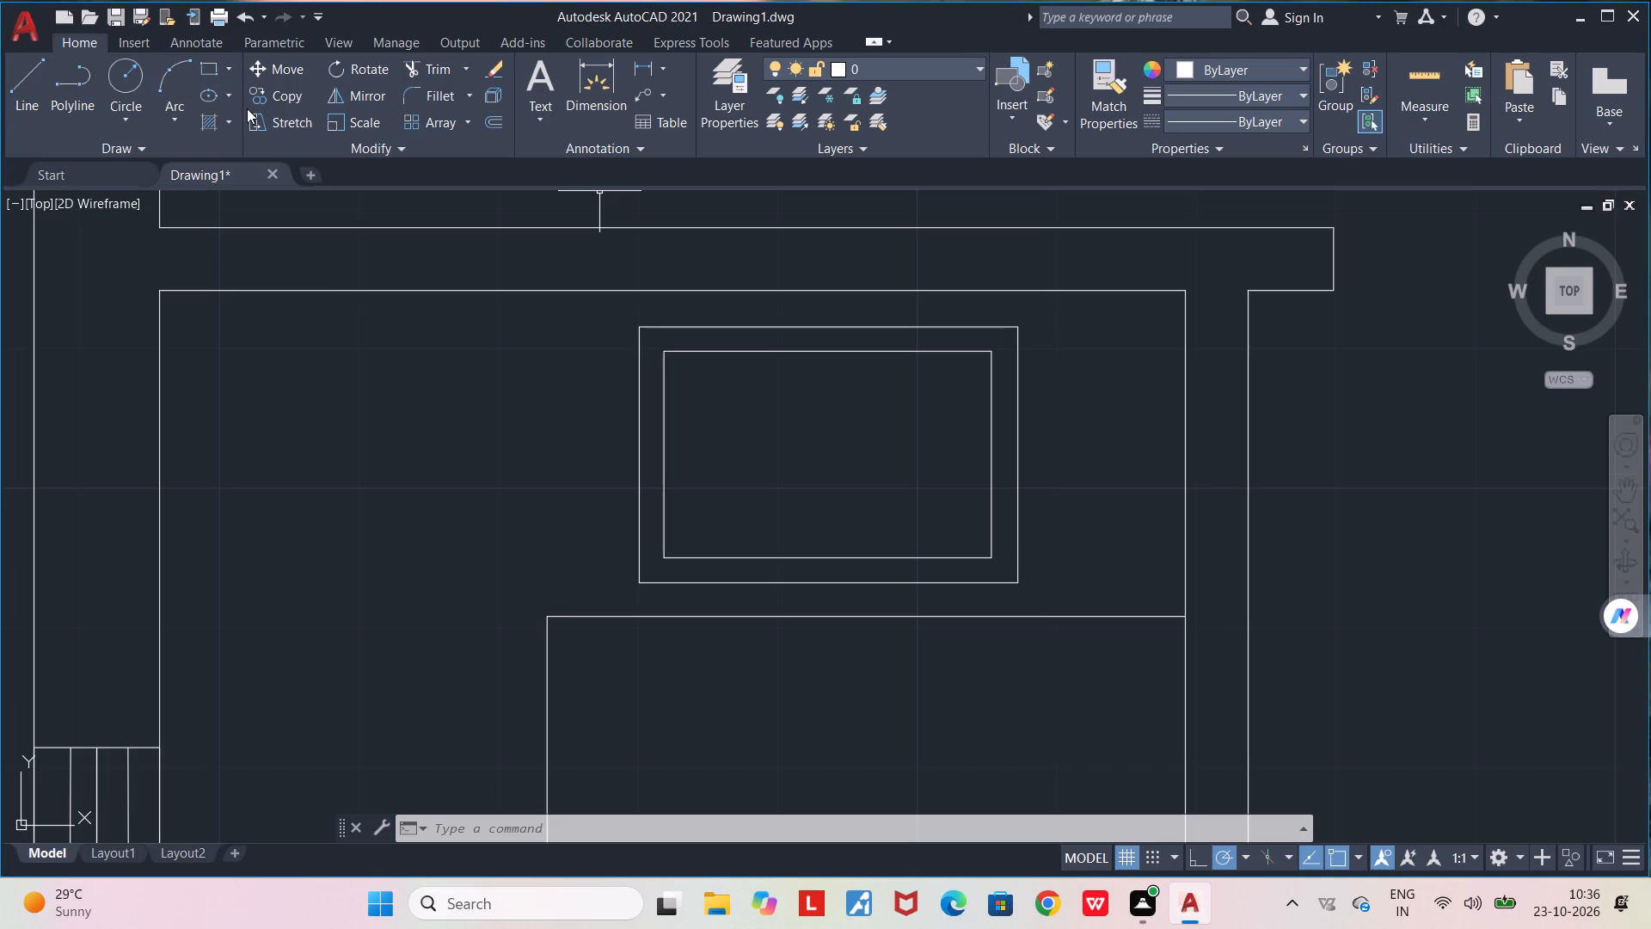
{"action": "key", "text": "l"}
{"action": "key", "text": "Return"}
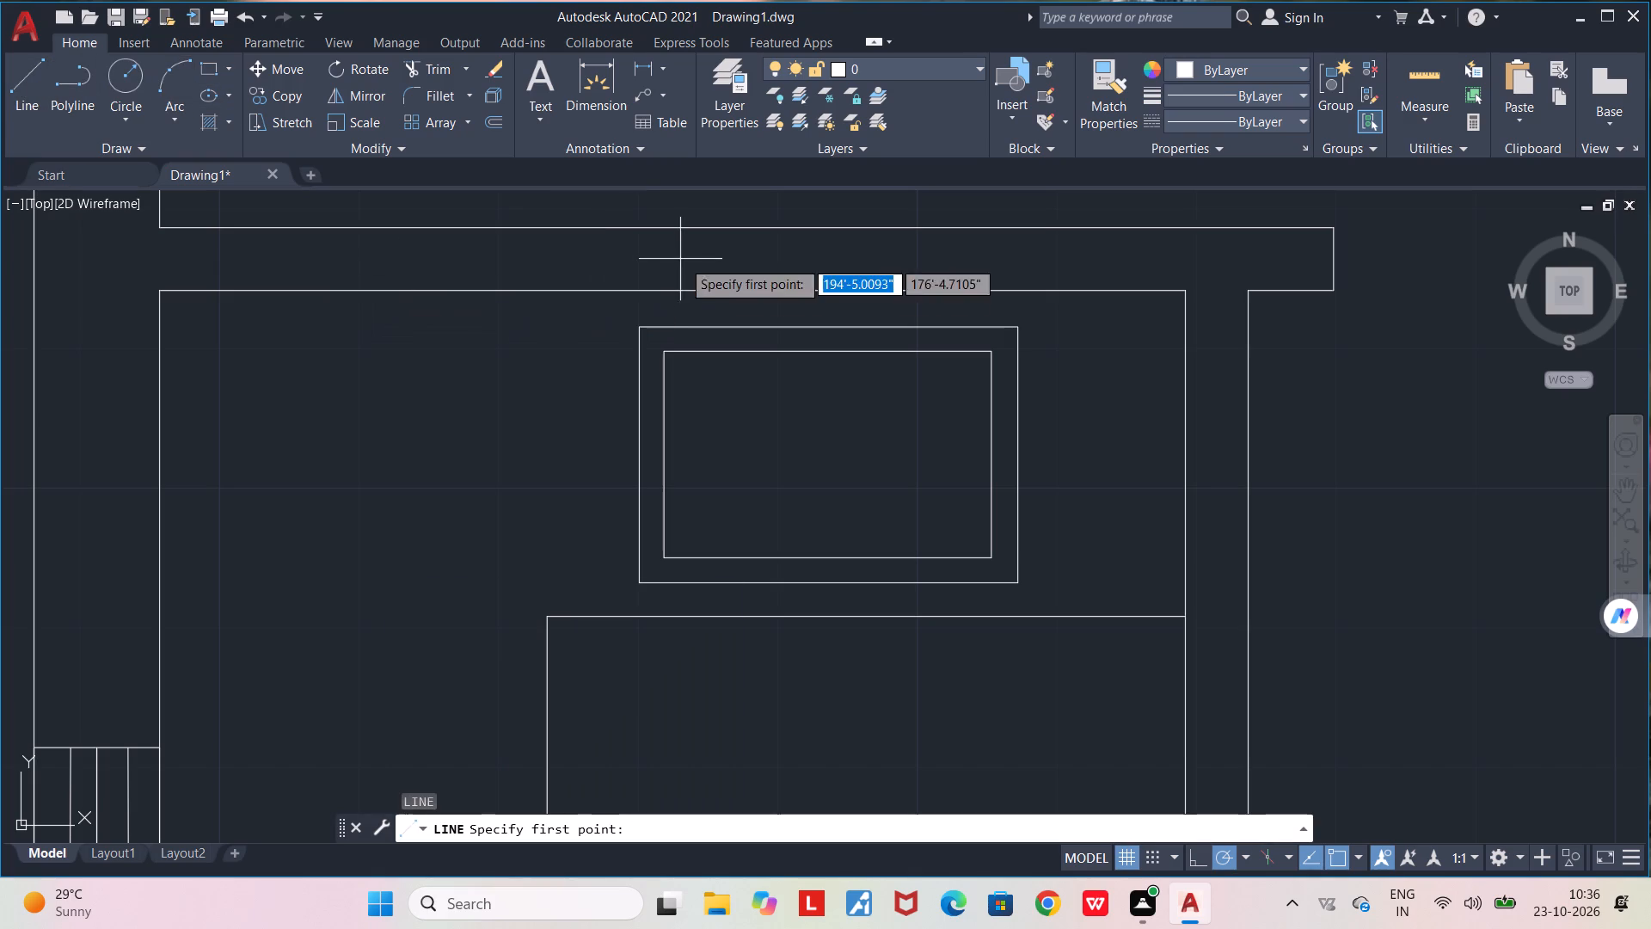
{"action": "left_click", "coordinate": [827, 349]}
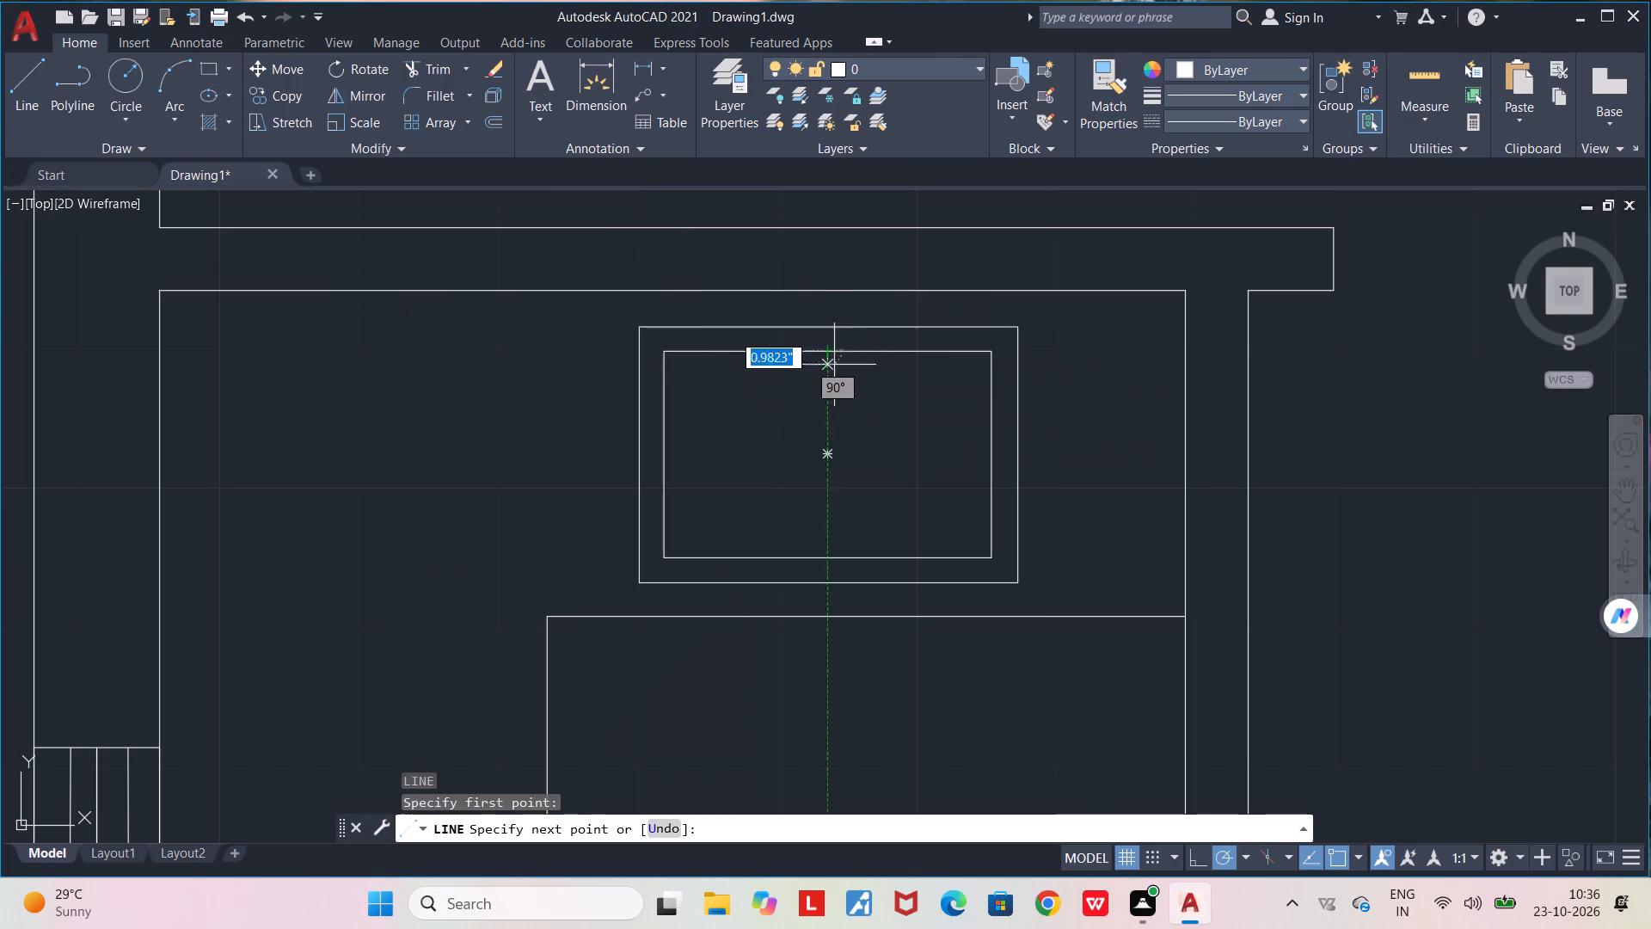
{"action": "left_click", "coordinate": [831, 562]}
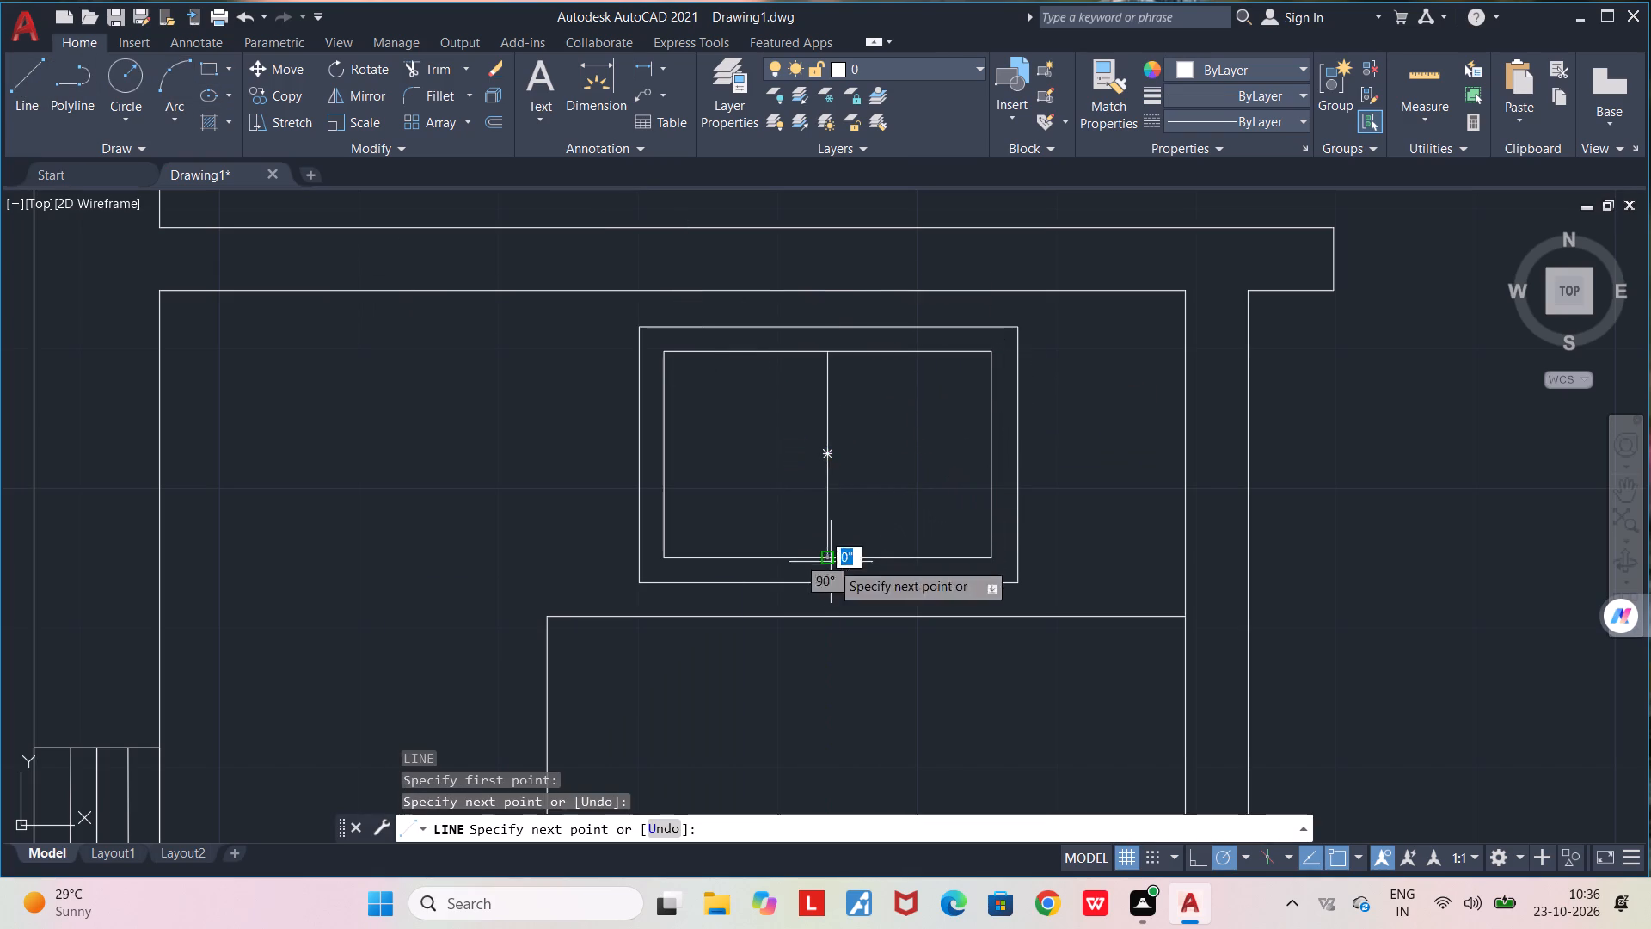
{"action": "key", "text": "space"}
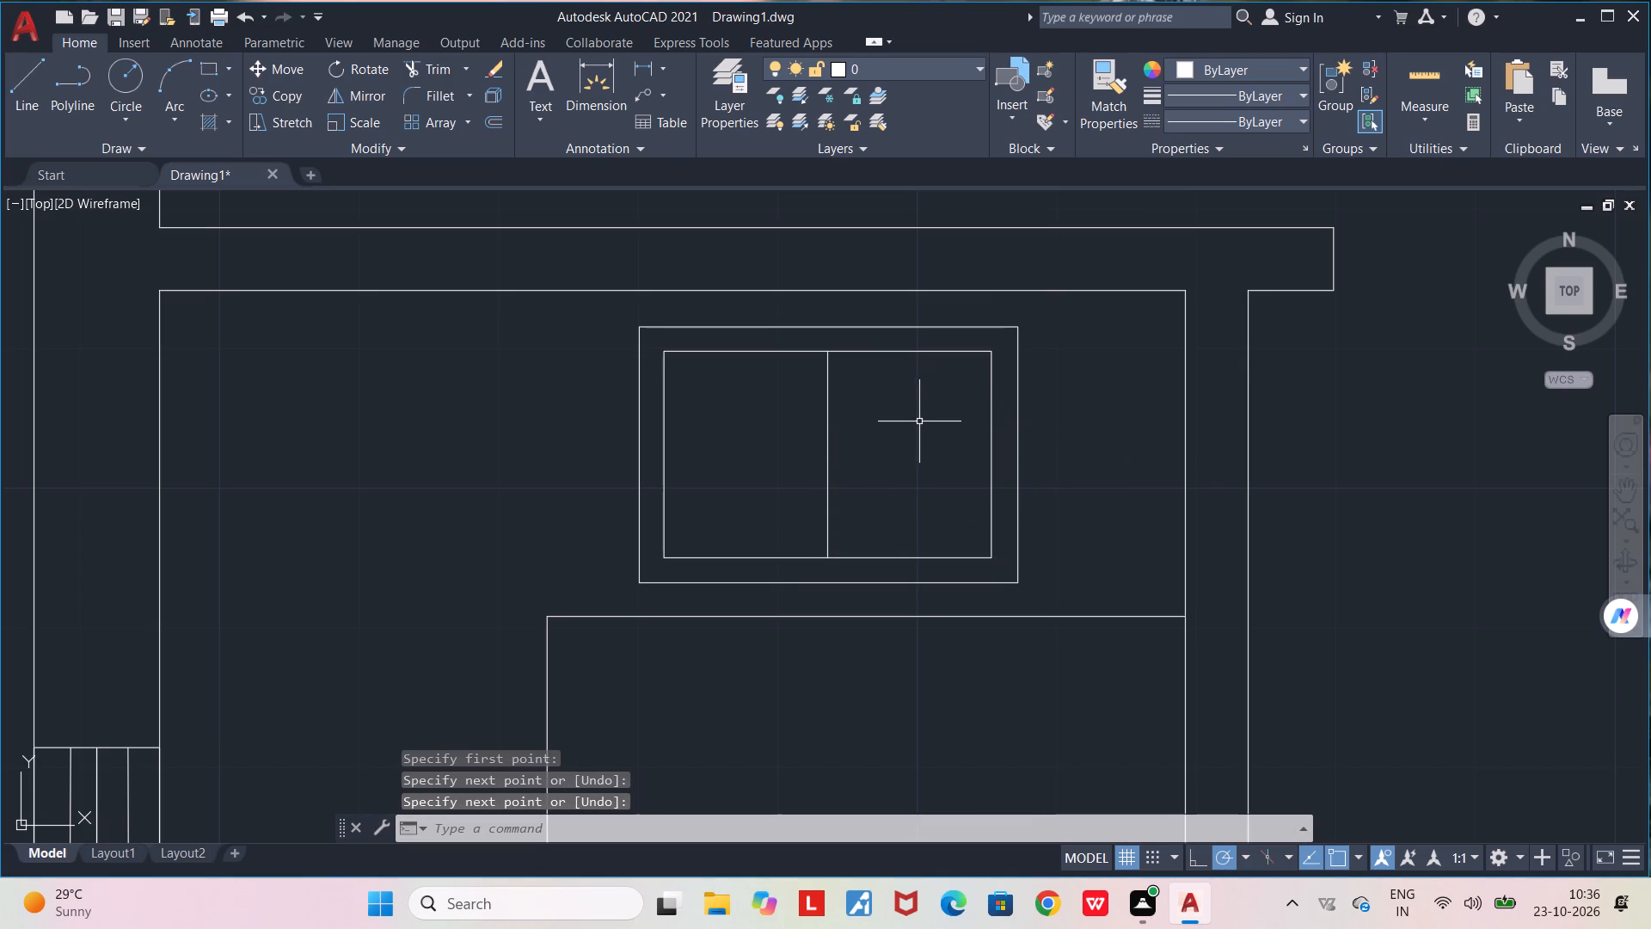
{"action": "scroll", "coordinate": [916, 427], "scroll_direction": "up", "scroll_amount": 1}
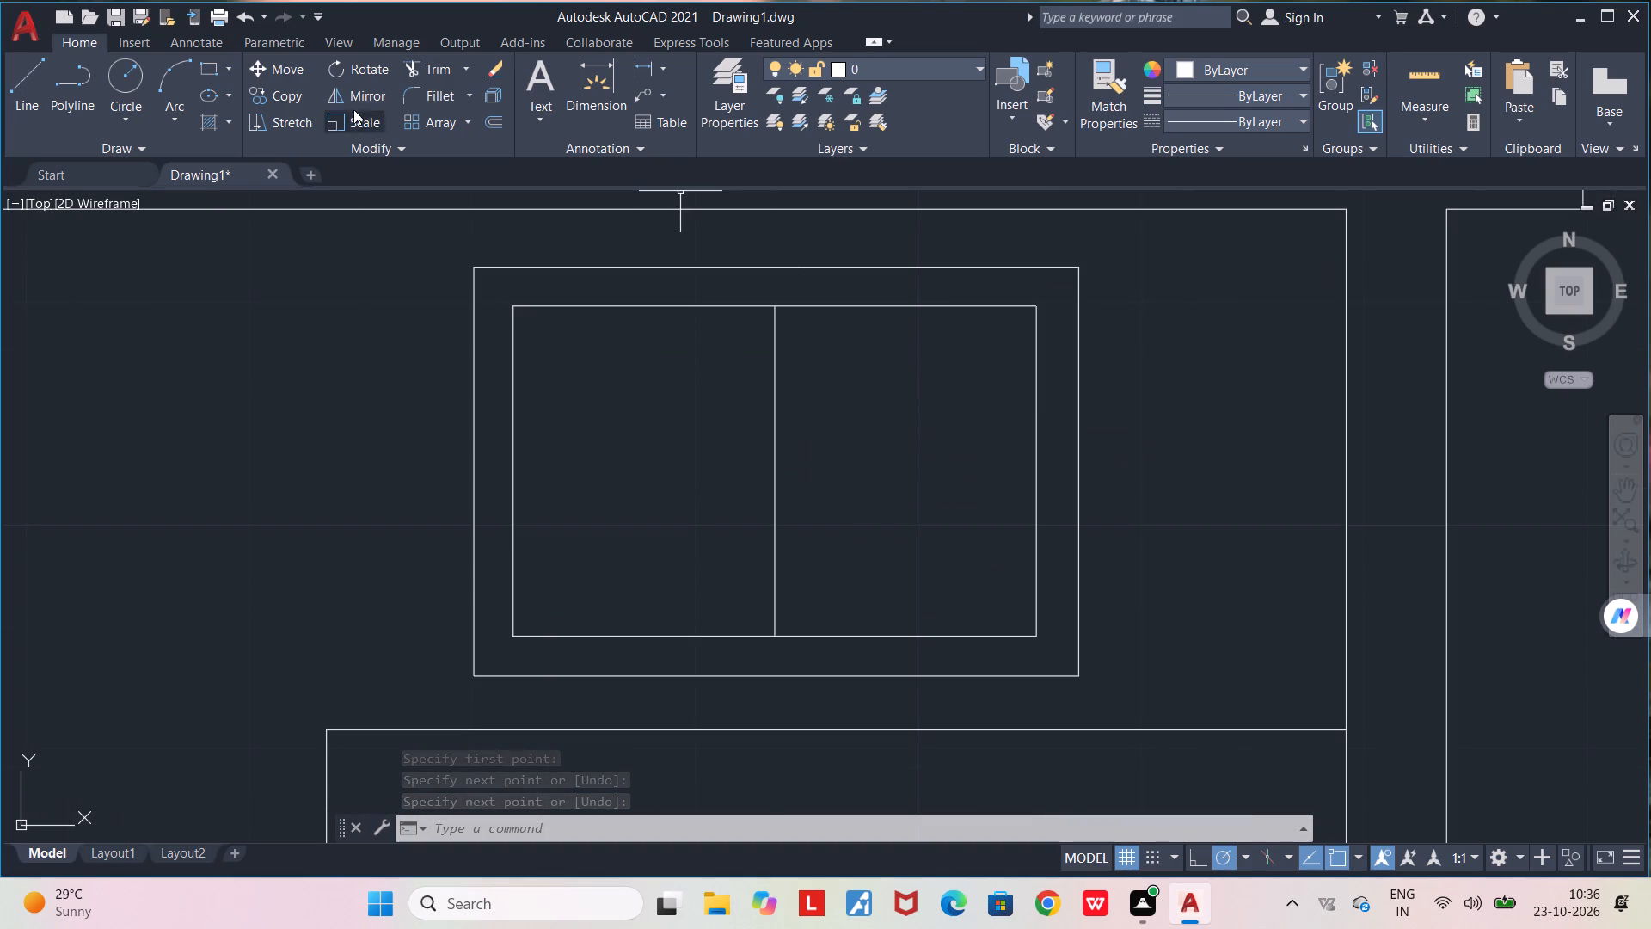
Draw a small circle of about 1.4" radius near the middle of the fixture's east half, level with the divider's midpoint.
{"action": "left_click", "coordinate": [131, 74]}
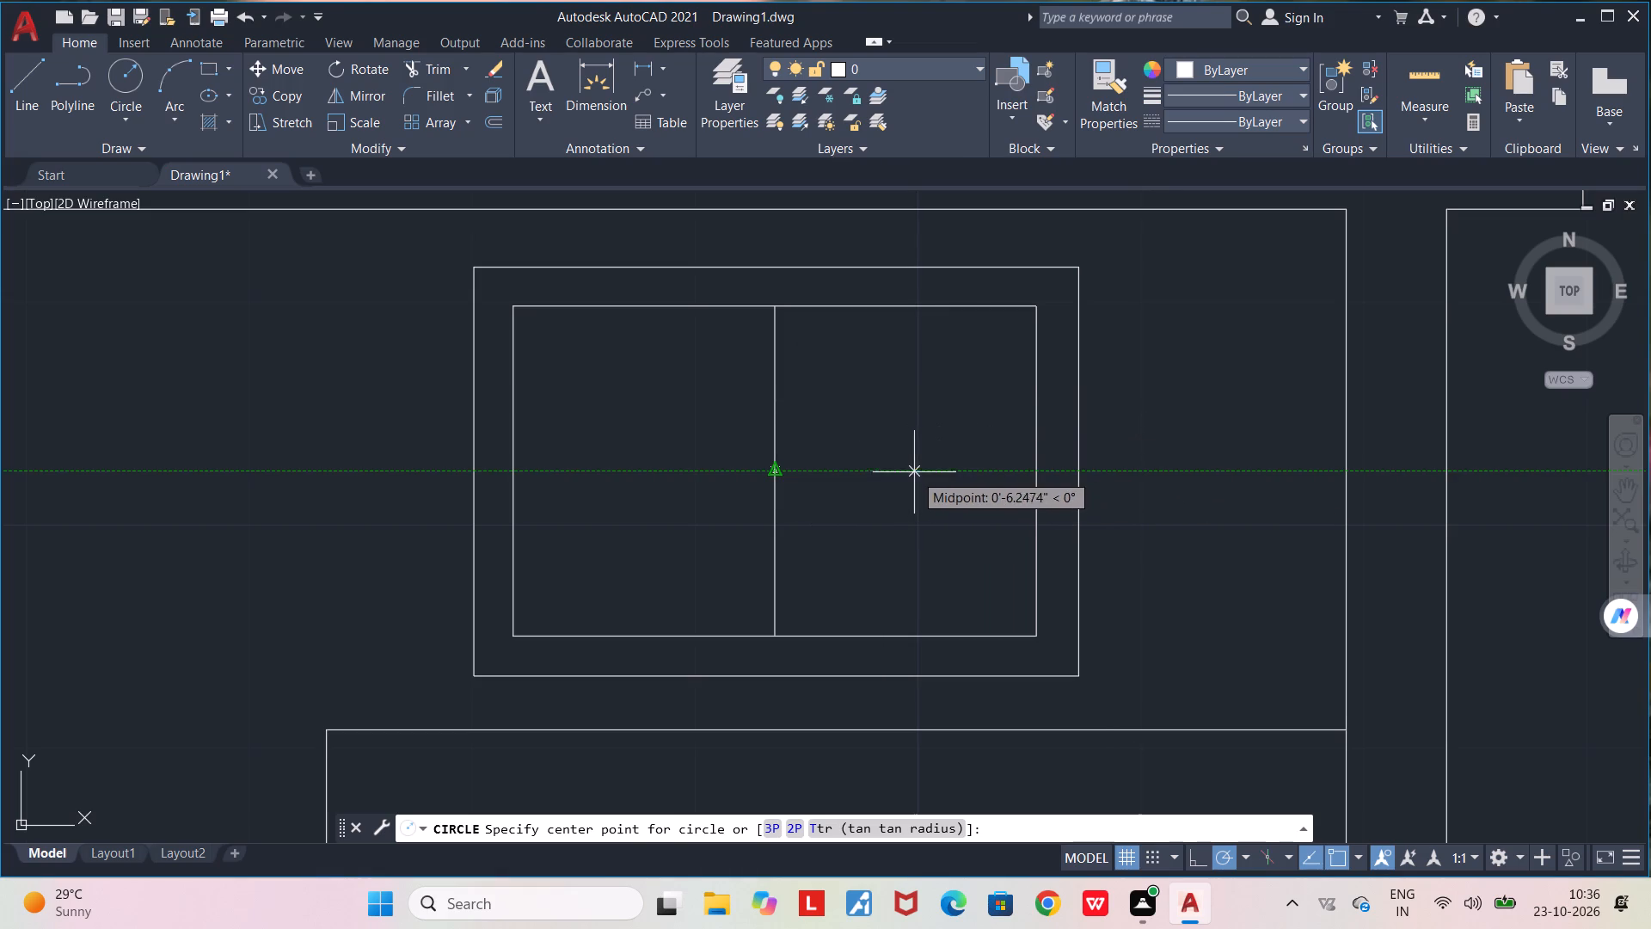
{"action": "left_click", "coordinate": [913, 472]}
{"action": "left_click", "coordinate": [913, 502]}
{"action": "key", "text": "space"}
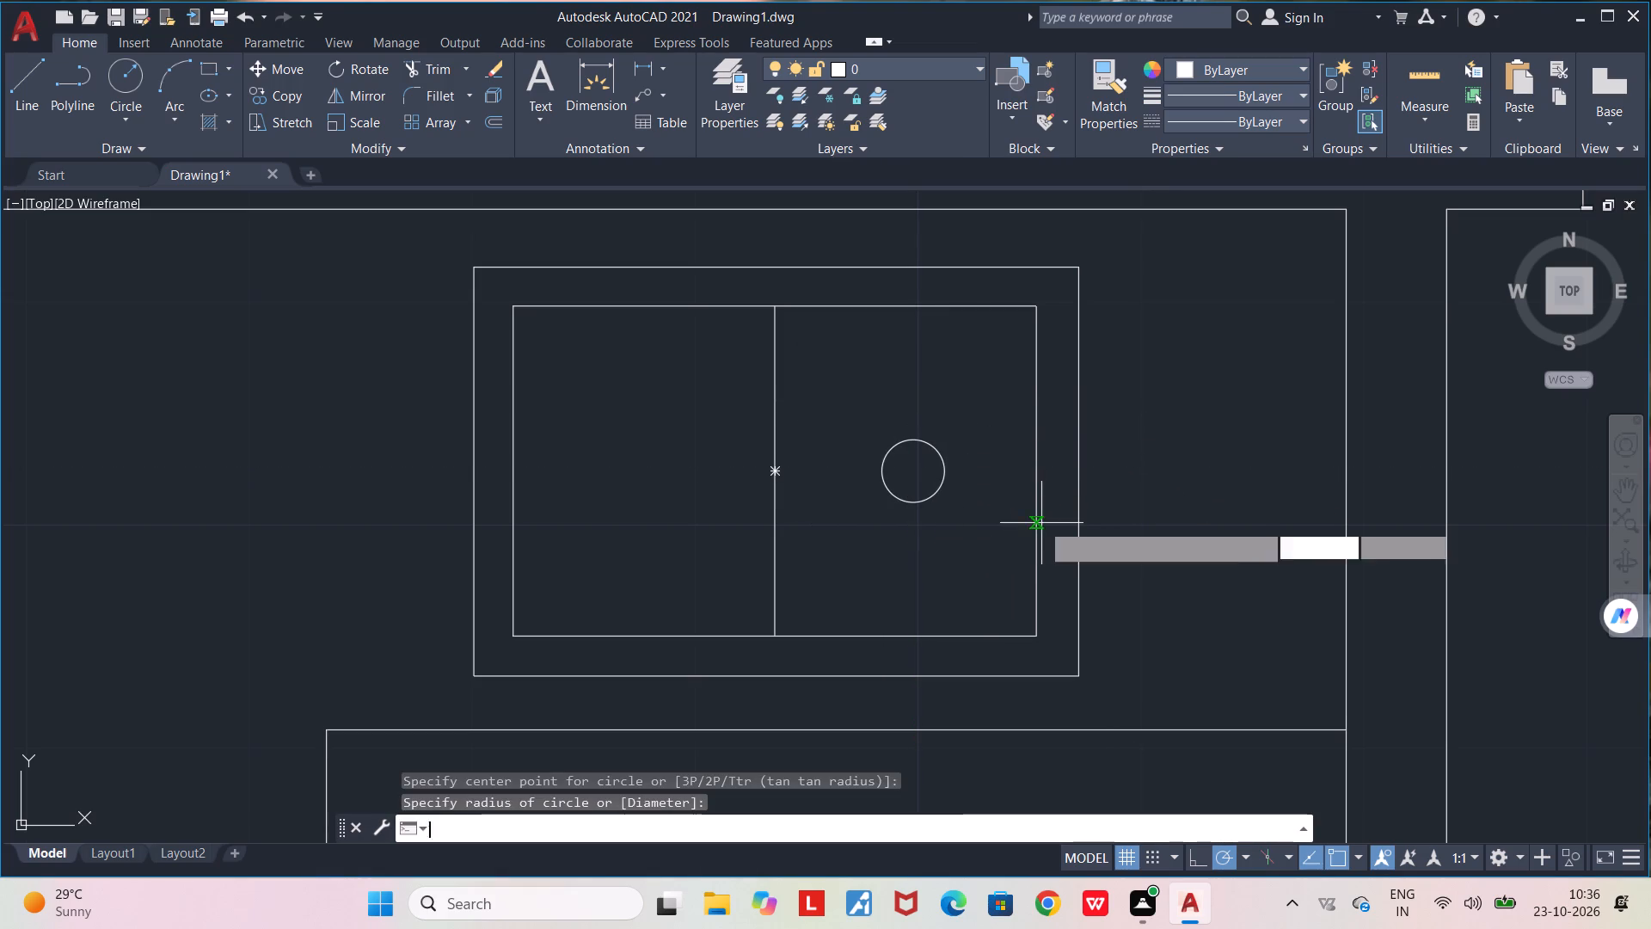
{"action": "scroll", "coordinate": [1010, 489], "scroll_direction": "down", "scroll_amount": 1}
{"action": "middle_click_drag", "start_coordinate": [979, 534], "coordinate": [904, 521]}
{"action": "scroll", "coordinate": [904, 522], "scroll_direction": "down", "scroll_amount": 1}
{"action": "scroll", "coordinate": [923, 529], "scroll_direction": "up", "scroll_amount": 1}
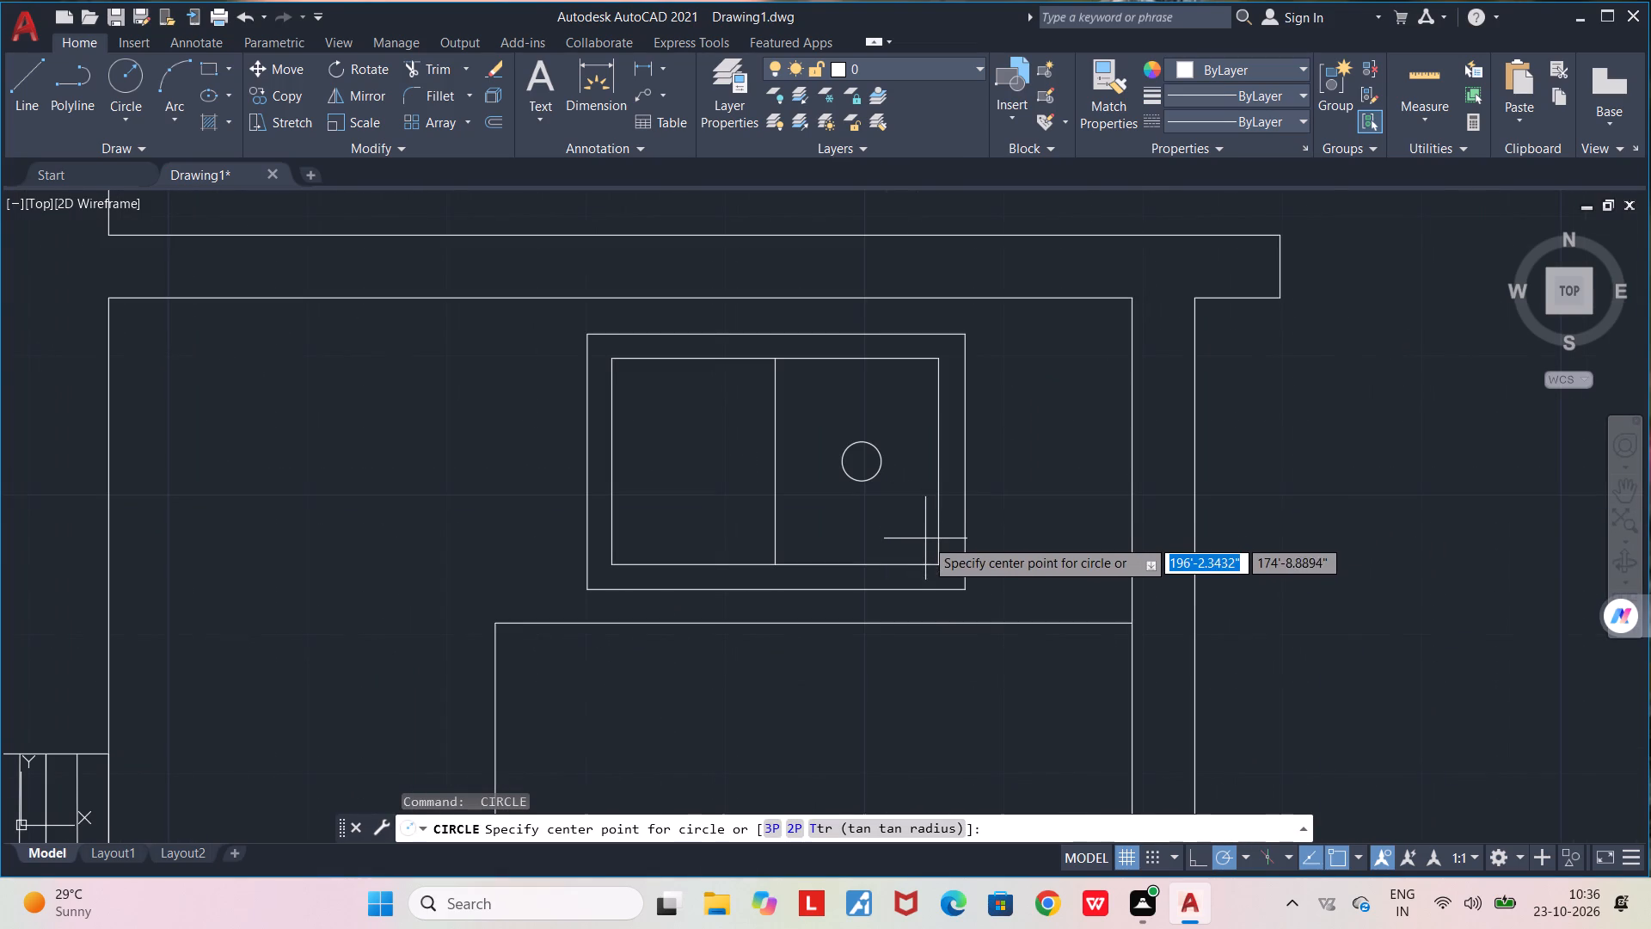
{"action": "key", "text": "Escape"}
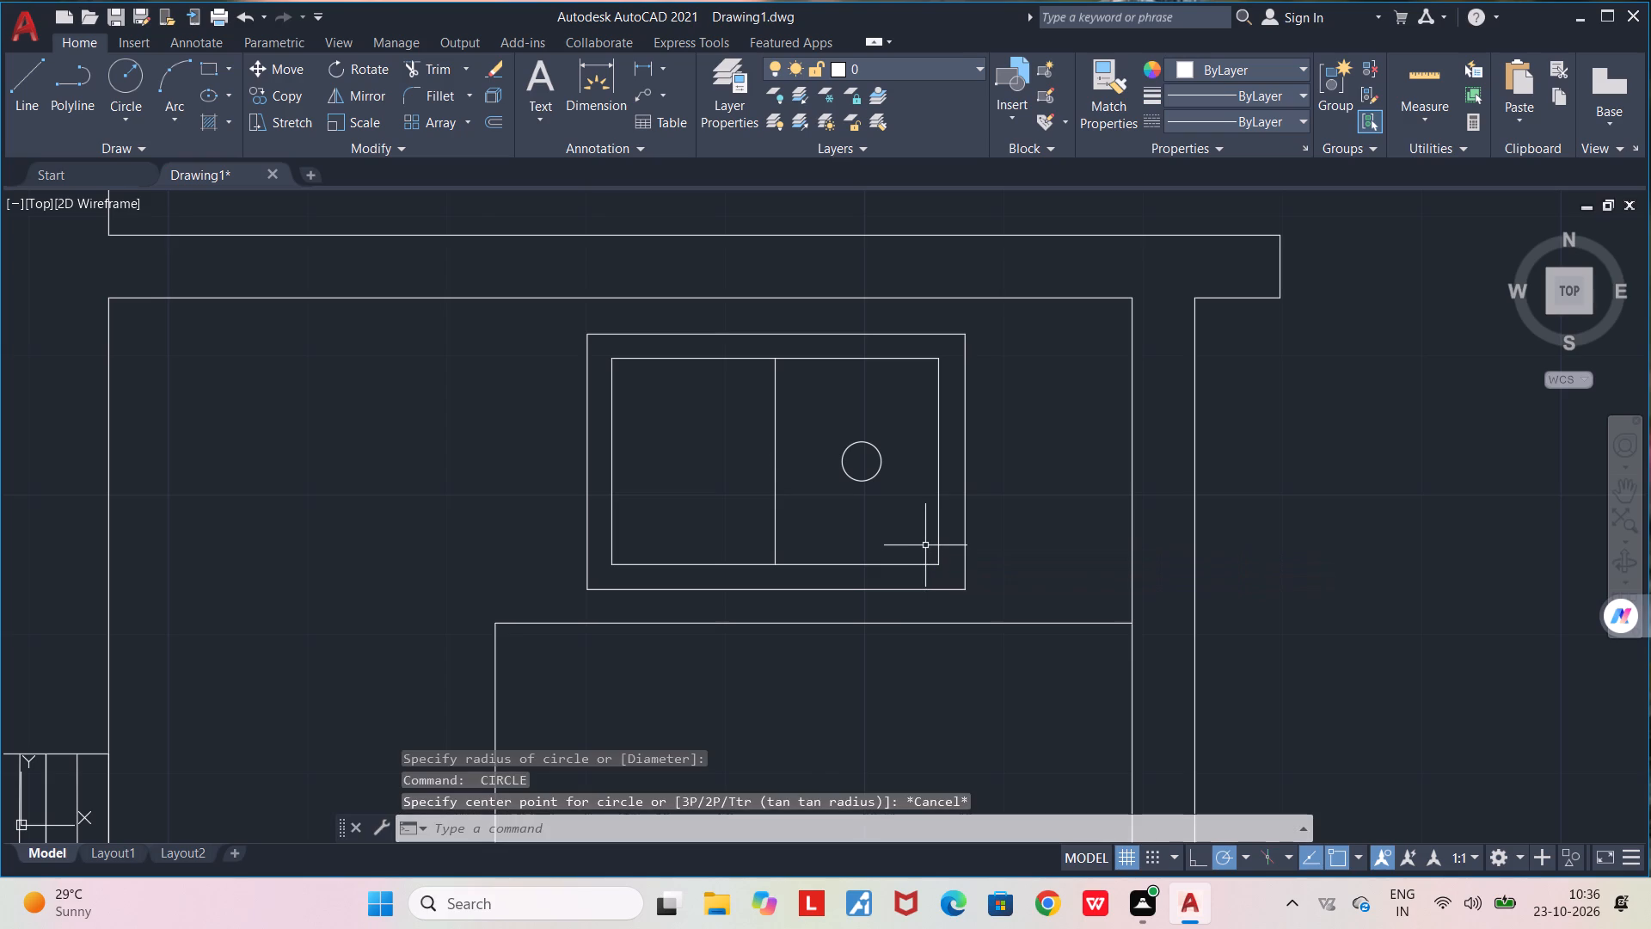
Move the small circle slightly west by its centre, keeping it within the fixture's east half.
{"action": "middle_click_drag", "start_coordinate": [893, 529], "coordinate": [1010, 505]}
{"action": "scroll", "coordinate": [983, 465], "scroll_direction": "up", "scroll_amount": 2}
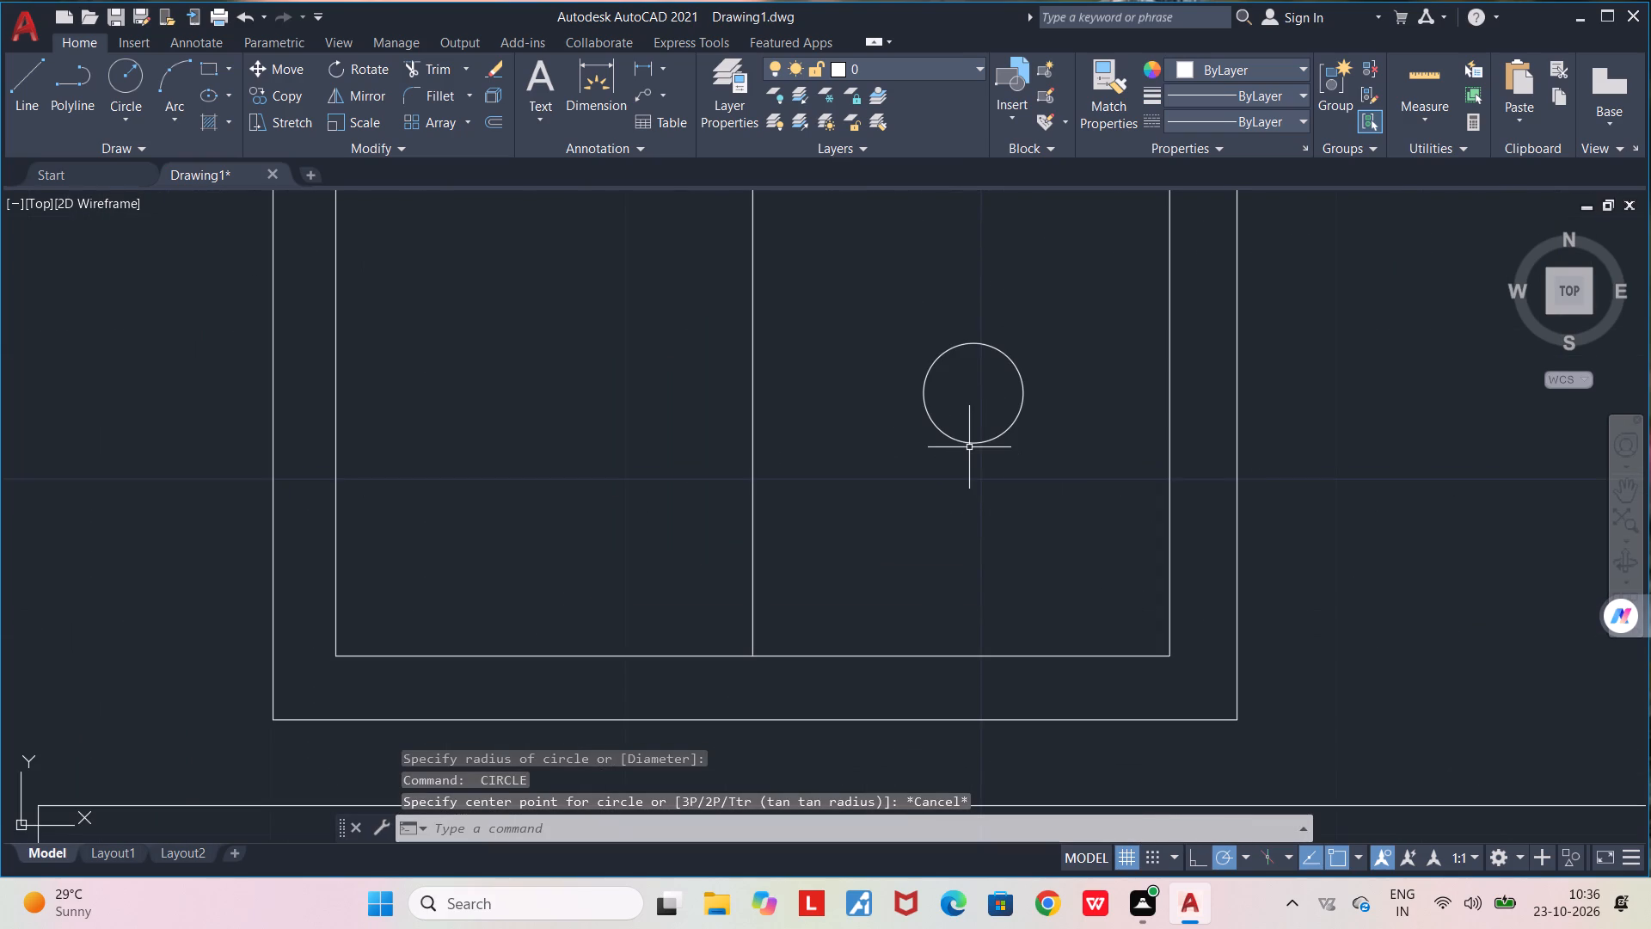
{"action": "left_click", "coordinate": [965, 443]}
{"action": "left_click_drag", "start_coordinate": [977, 392], "coordinate": [961, 388]}
{"action": "left_click", "coordinate": [965, 390]}
{"action": "scroll", "coordinate": [962, 402], "scroll_direction": "down", "scroll_amount": 2}
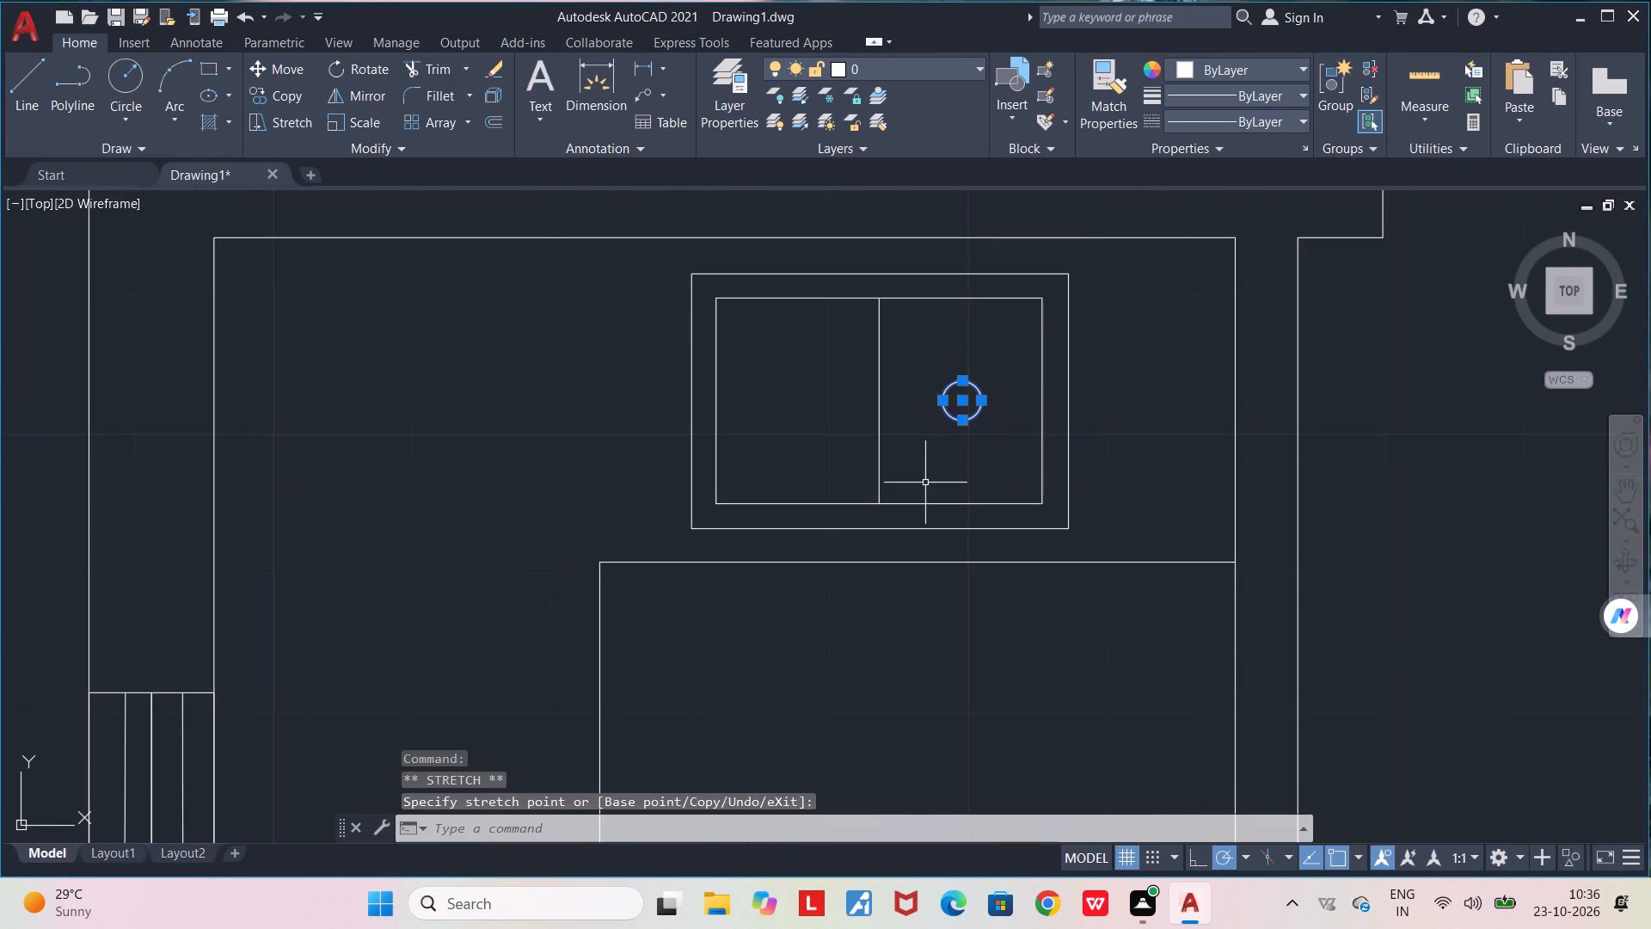
{"action": "key", "text": "Escape"}
Draw a rectangle about 2'-2" wide by 3'-11" high beside the west wall's window, reaching east to the counter edge line.
{"action": "middle_click_drag", "start_coordinate": [931, 439], "coordinate": [946, 374]}
{"action": "scroll", "coordinate": [948, 379], "scroll_direction": "down", "scroll_amount": 1}
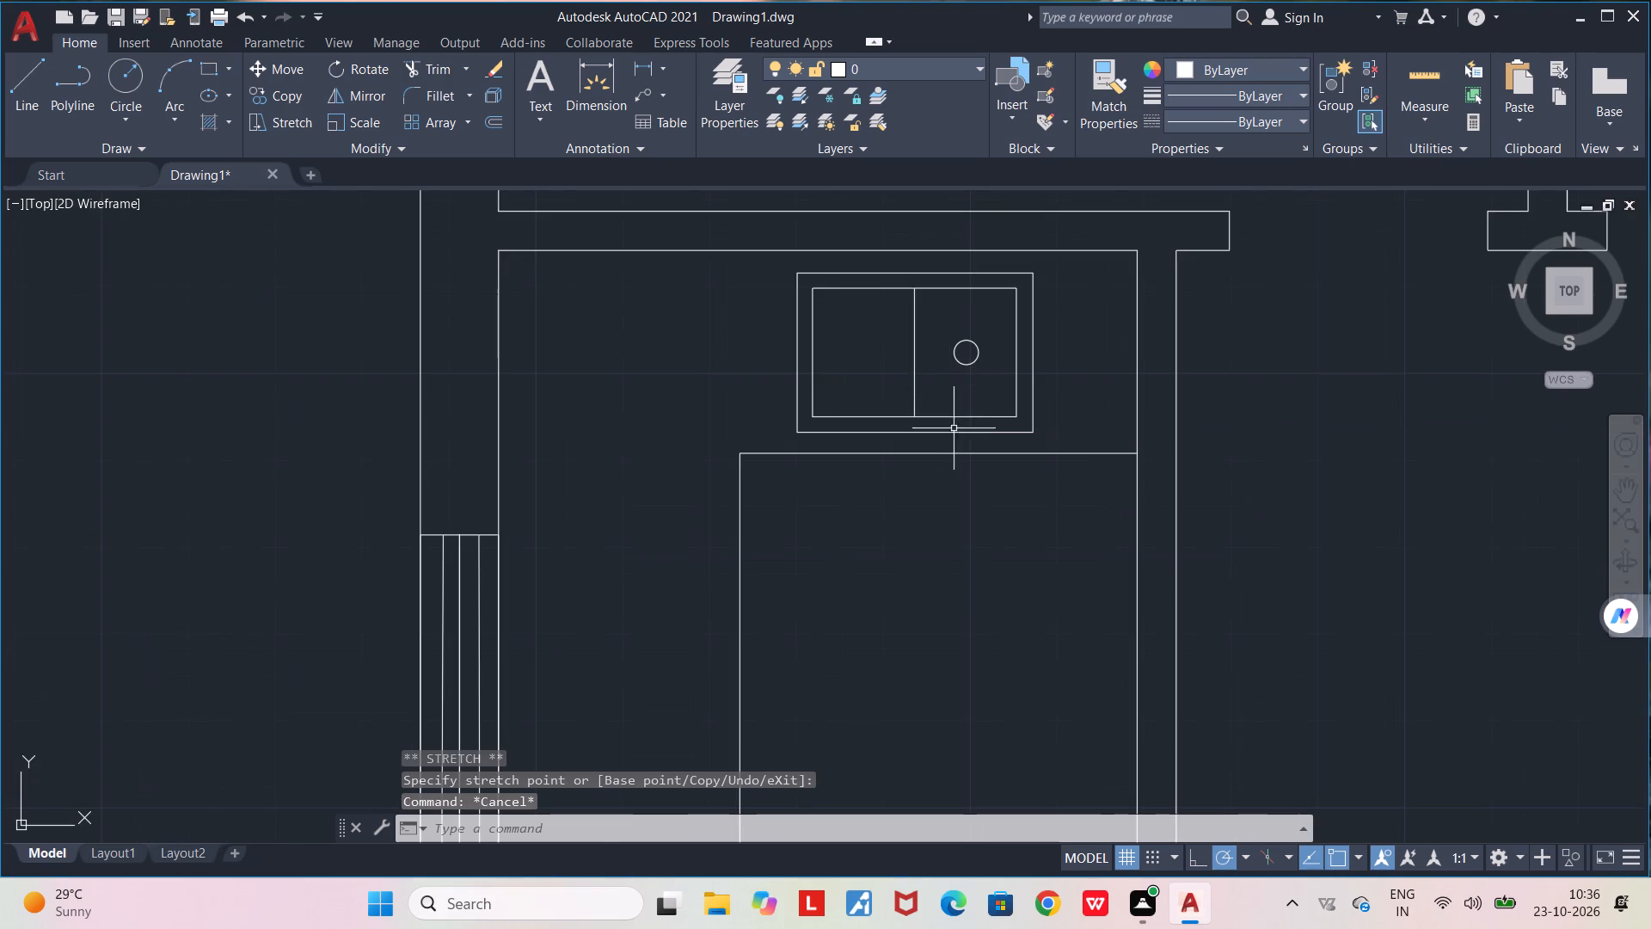
{"action": "middle_click_drag", "start_coordinate": [954, 542], "coordinate": [905, 421]}
{"action": "scroll", "coordinate": [905, 421], "scroll_direction": "down", "scroll_amount": 1}
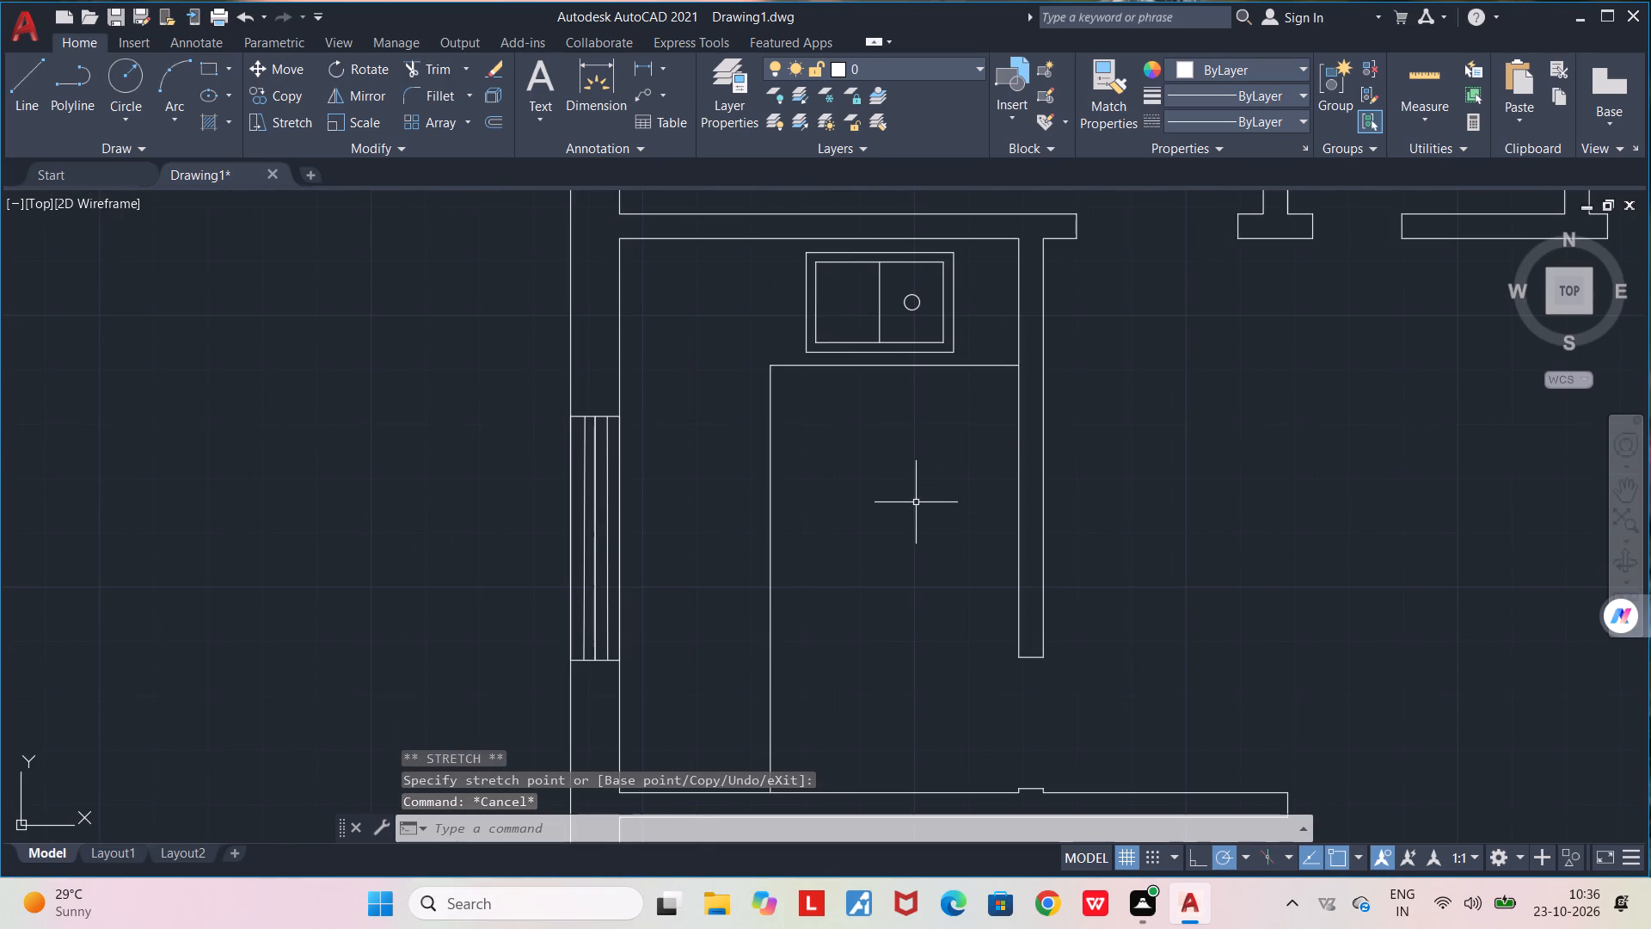
{"action": "scroll", "coordinate": [916, 502], "scroll_direction": "down", "scroll_amount": 1}
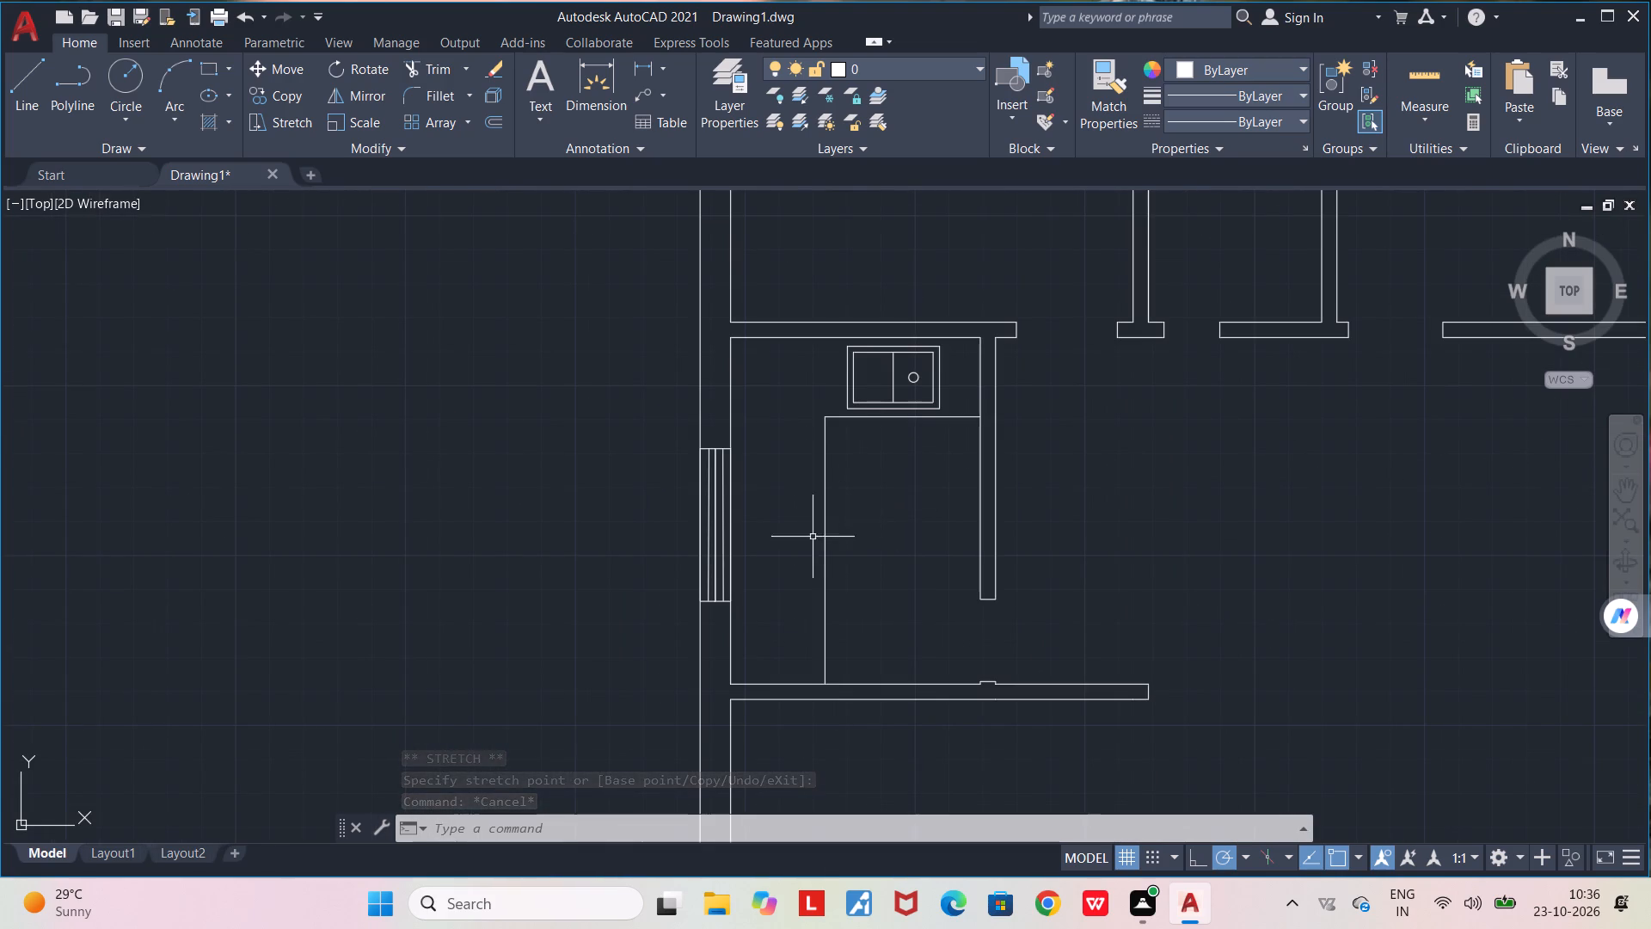
{"action": "scroll", "coordinate": [799, 544], "scroll_direction": "up", "scroll_amount": 2}
{"action": "middle_click_drag", "start_coordinate": [782, 554], "coordinate": [751, 421]}
{"action": "scroll", "coordinate": [752, 421], "scroll_direction": "down", "scroll_amount": 2}
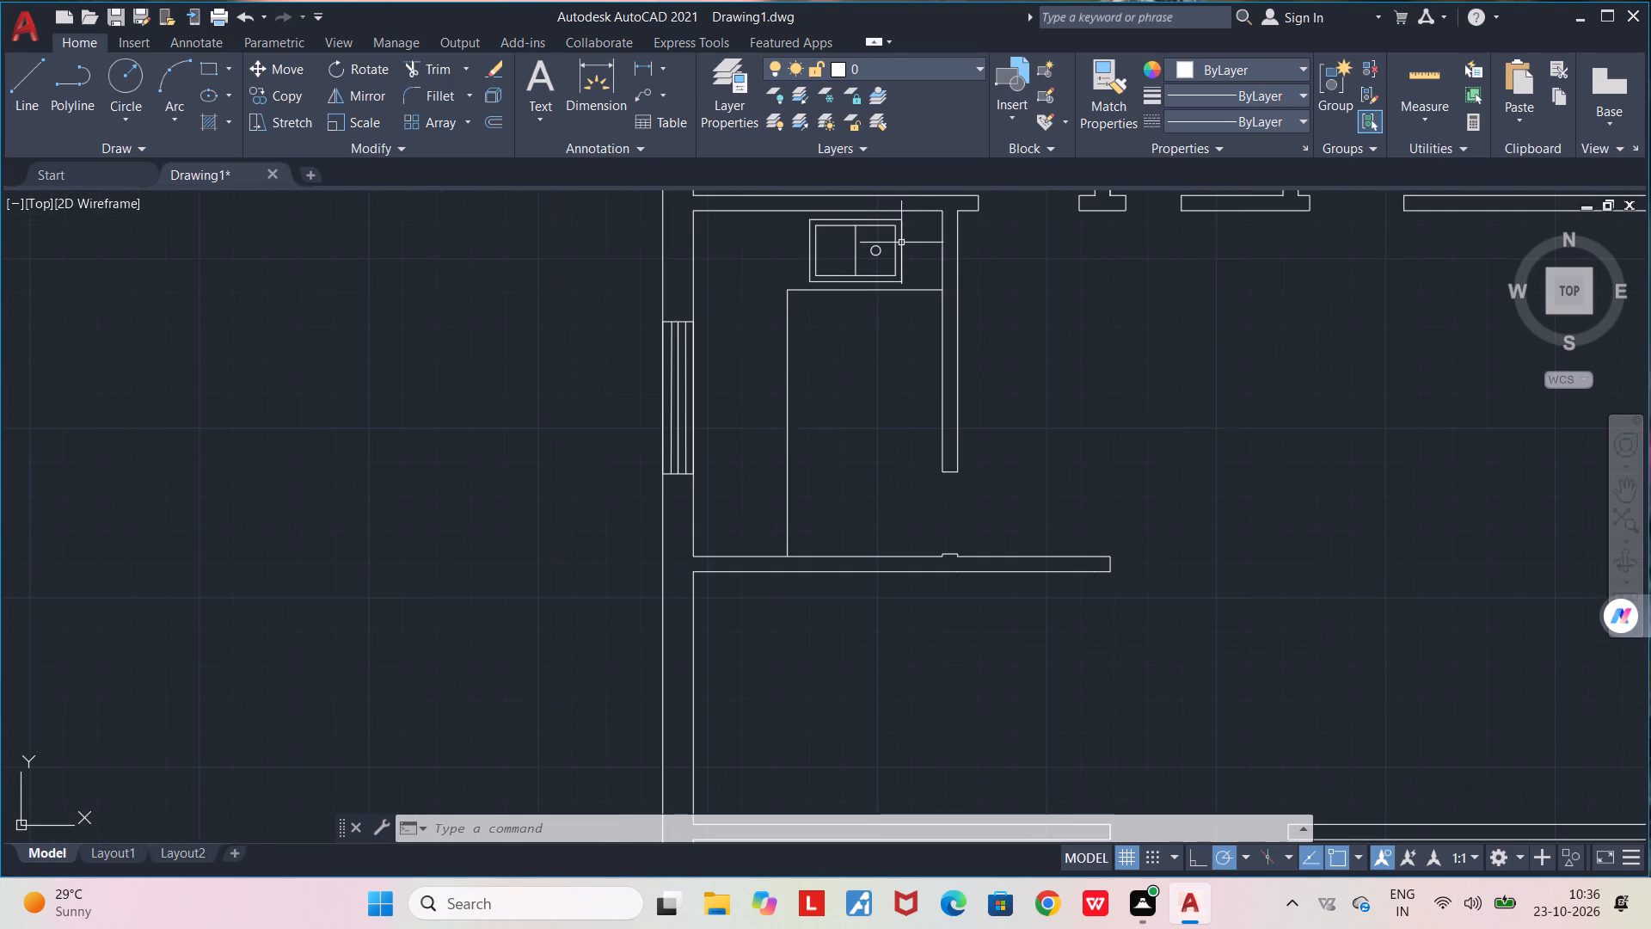
{"action": "left_click", "coordinate": [201, 69]}
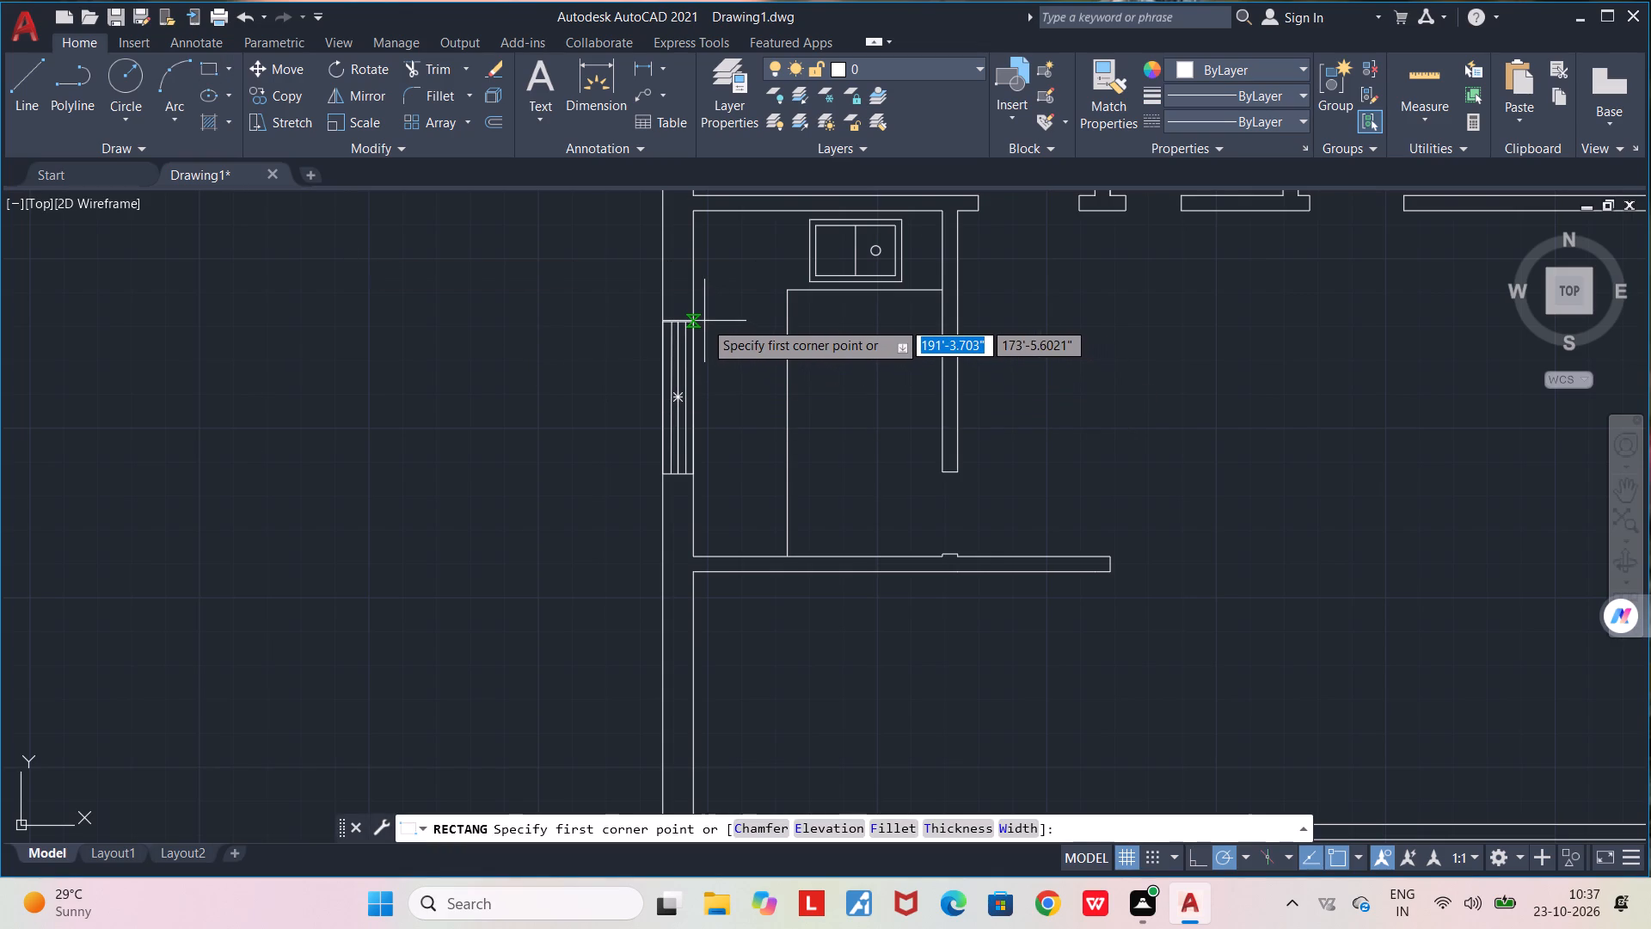
{"action": "scroll", "coordinate": [704, 321], "scroll_direction": "up", "scroll_amount": 2}
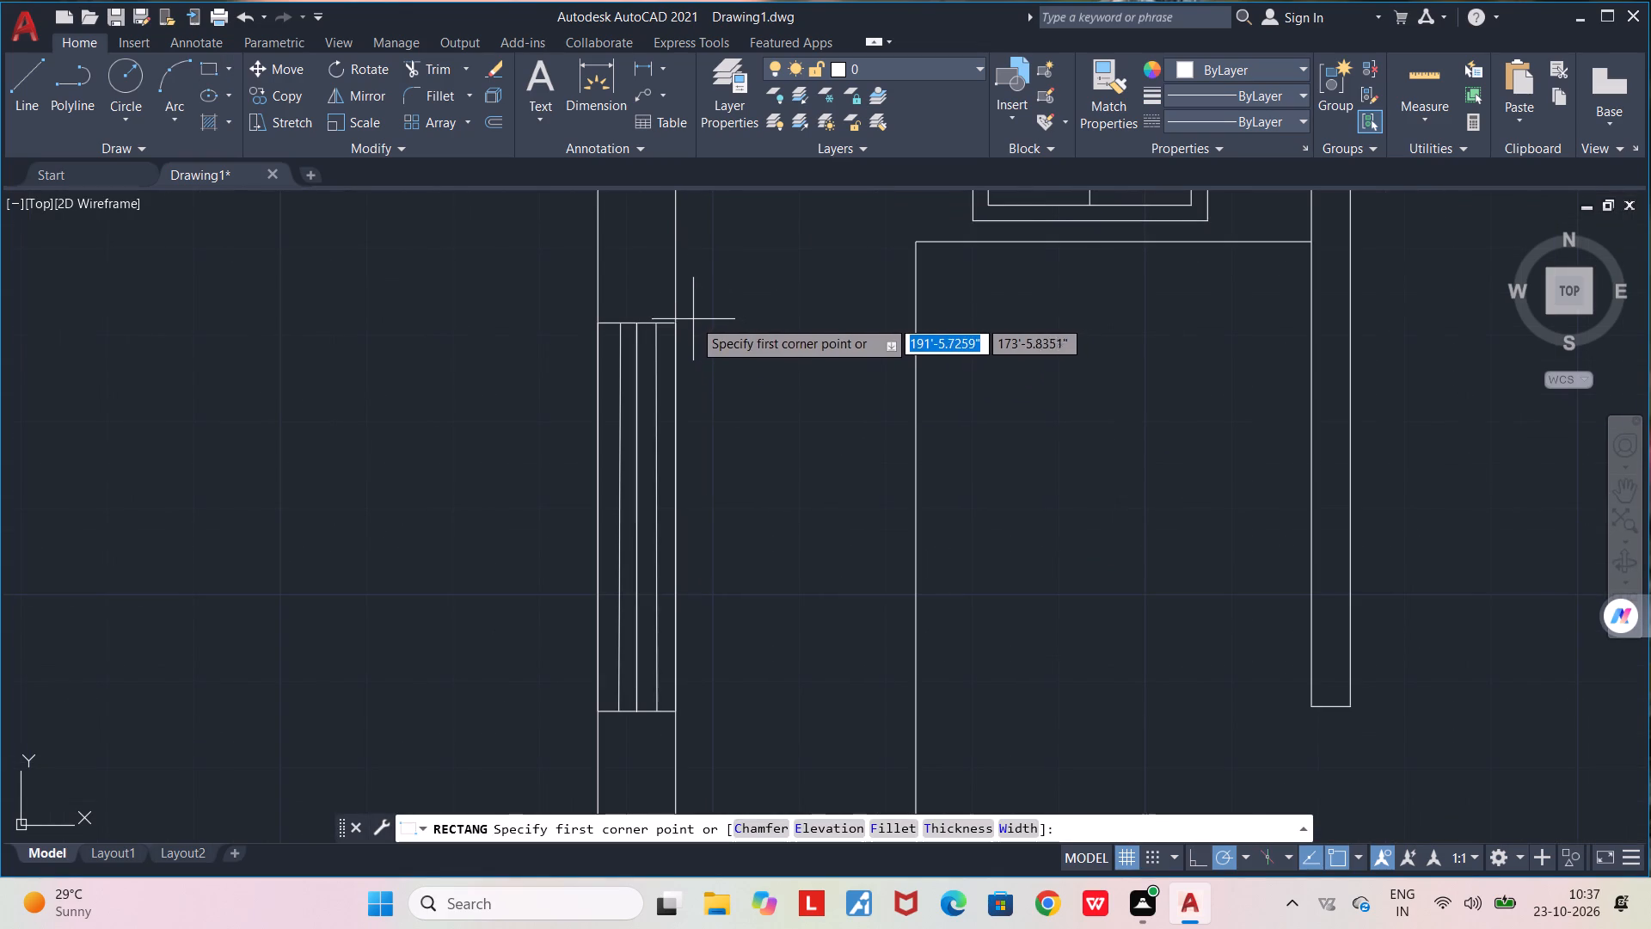
{"action": "left_click", "coordinate": [693, 317]}
{"action": "middle_click_drag", "start_coordinate": [760, 505], "coordinate": [715, 335]}
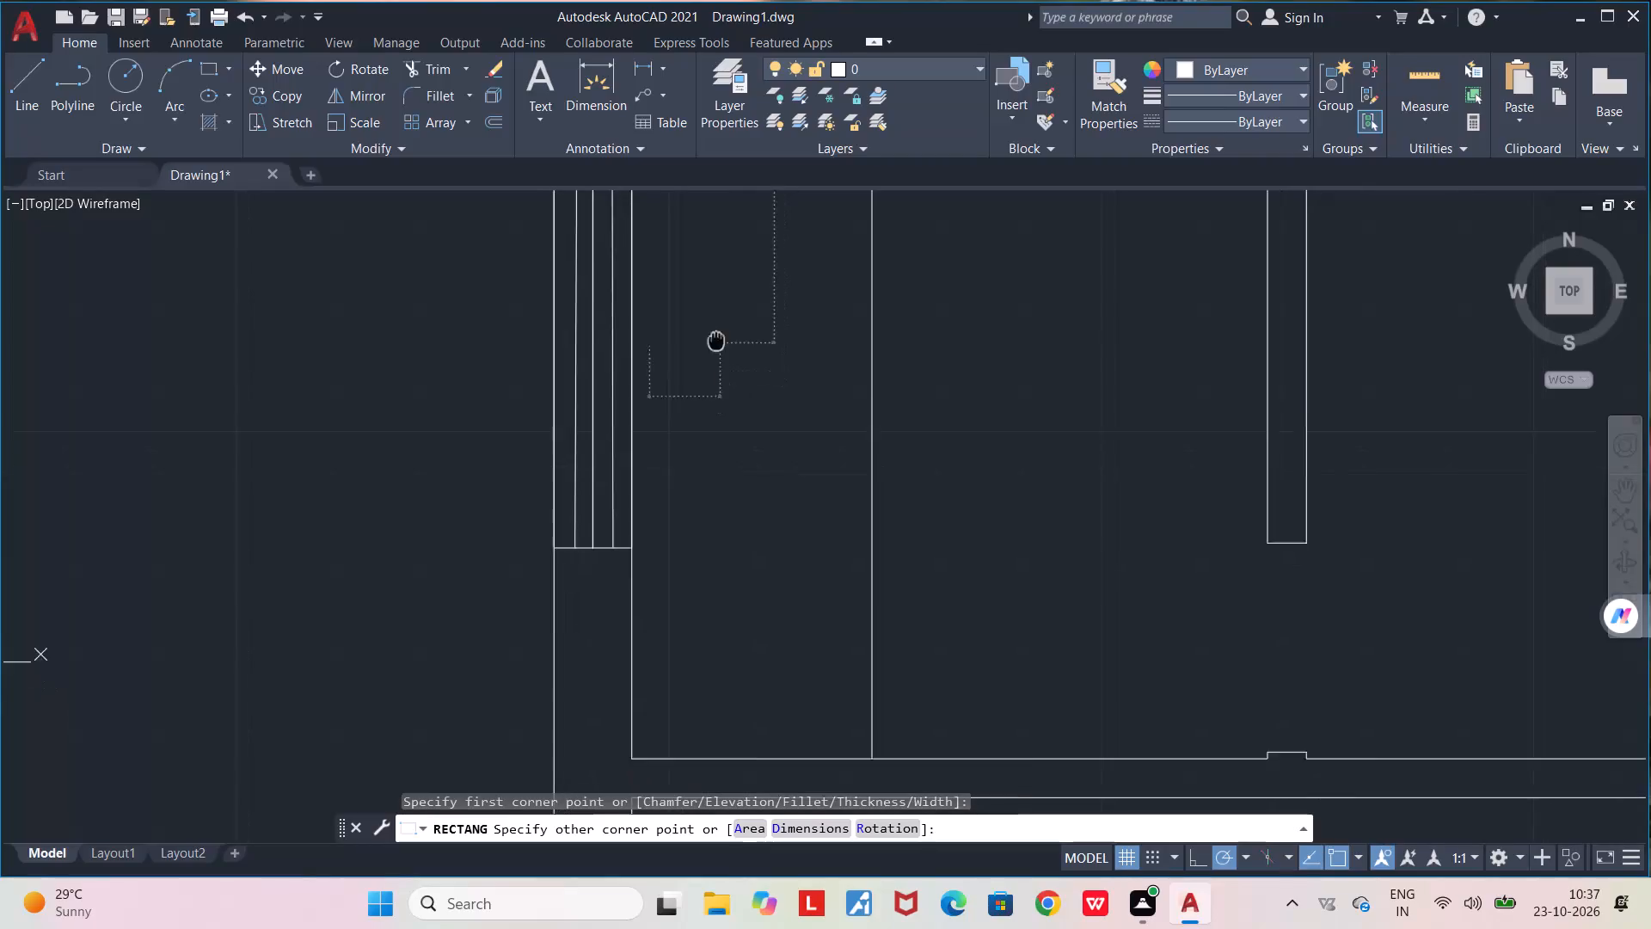
{"action": "middle_click_drag", "start_coordinate": [715, 335], "coordinate": [708, 312]}
{"action": "scroll", "coordinate": [708, 311], "scroll_direction": "down", "scroll_amount": 1}
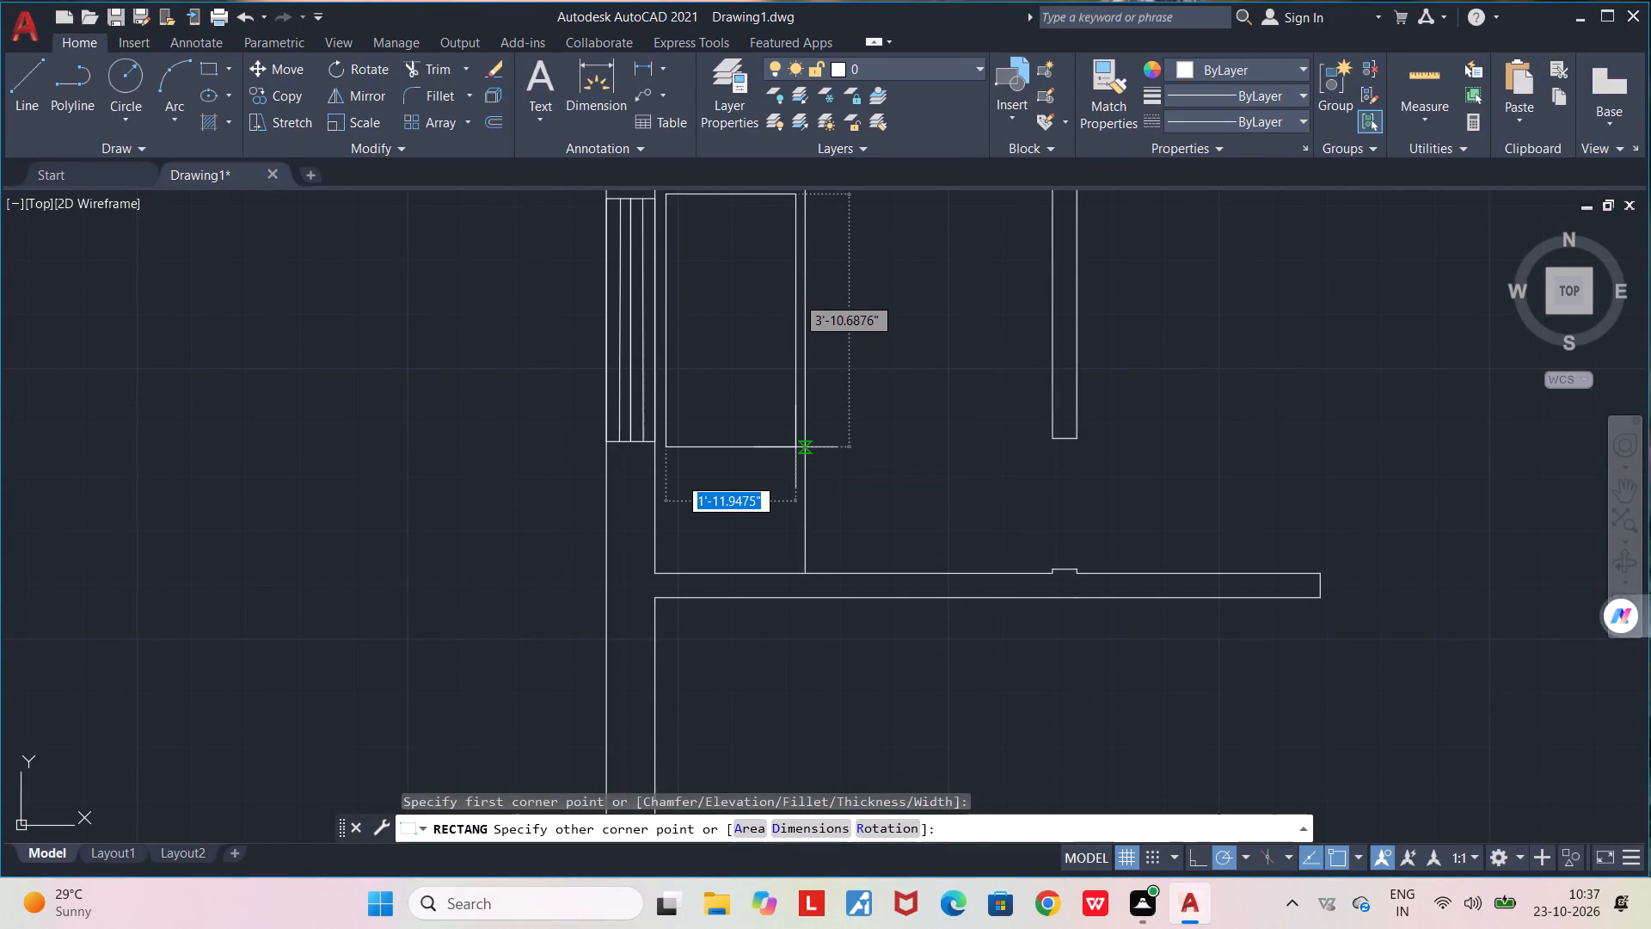
{"action": "left_click", "coordinate": [795, 447]}
Move the new rectangle slightly west, leaving narrow, roughly even gaps to the wall and to the counter edge line.
{"action": "middle_click_drag", "start_coordinate": [763, 400], "coordinate": [771, 483]}
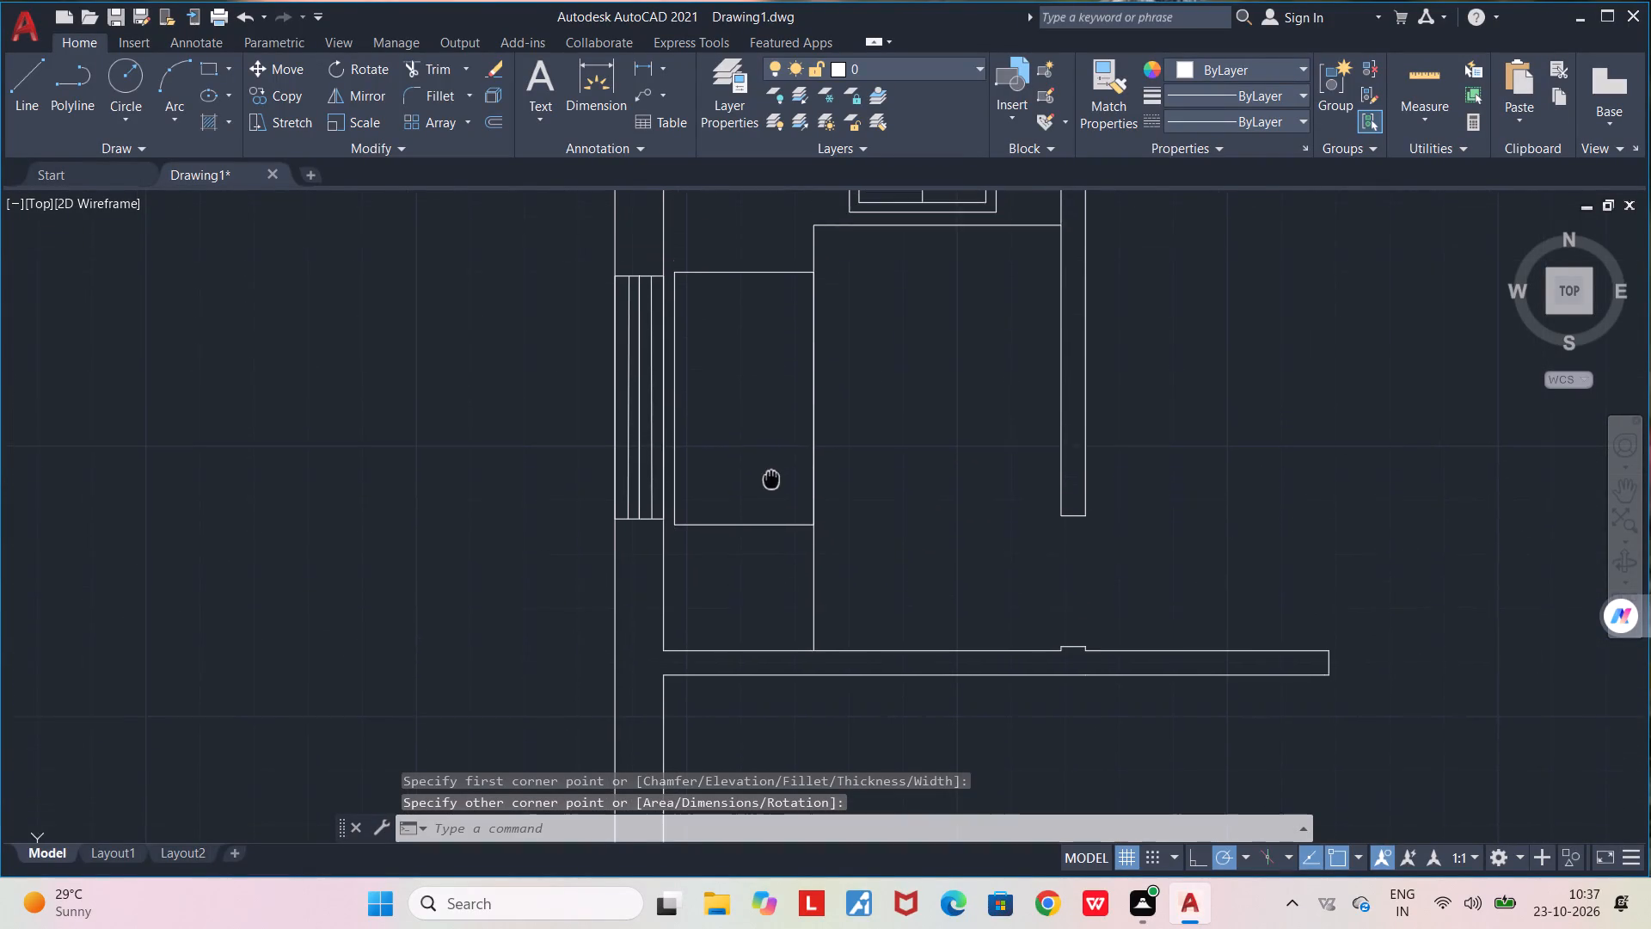
{"action": "middle_click_drag", "start_coordinate": [771, 483], "coordinate": [775, 533]}
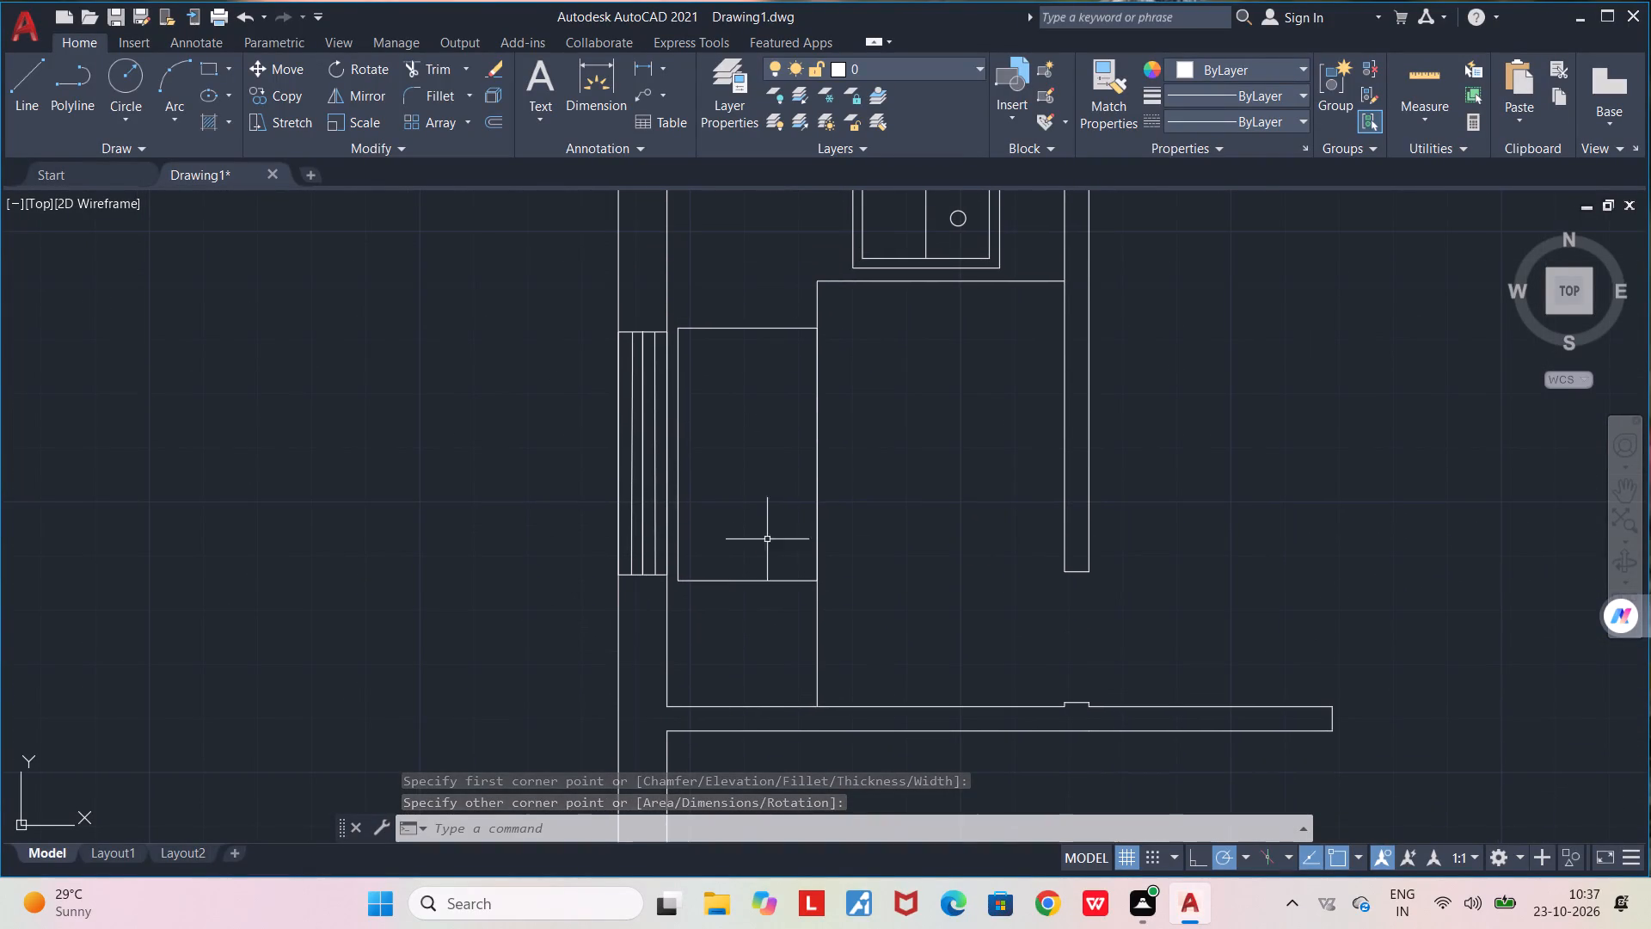
{"action": "scroll", "coordinate": [748, 586], "scroll_direction": "up", "scroll_amount": 2}
{"action": "left_click", "coordinate": [745, 580]}
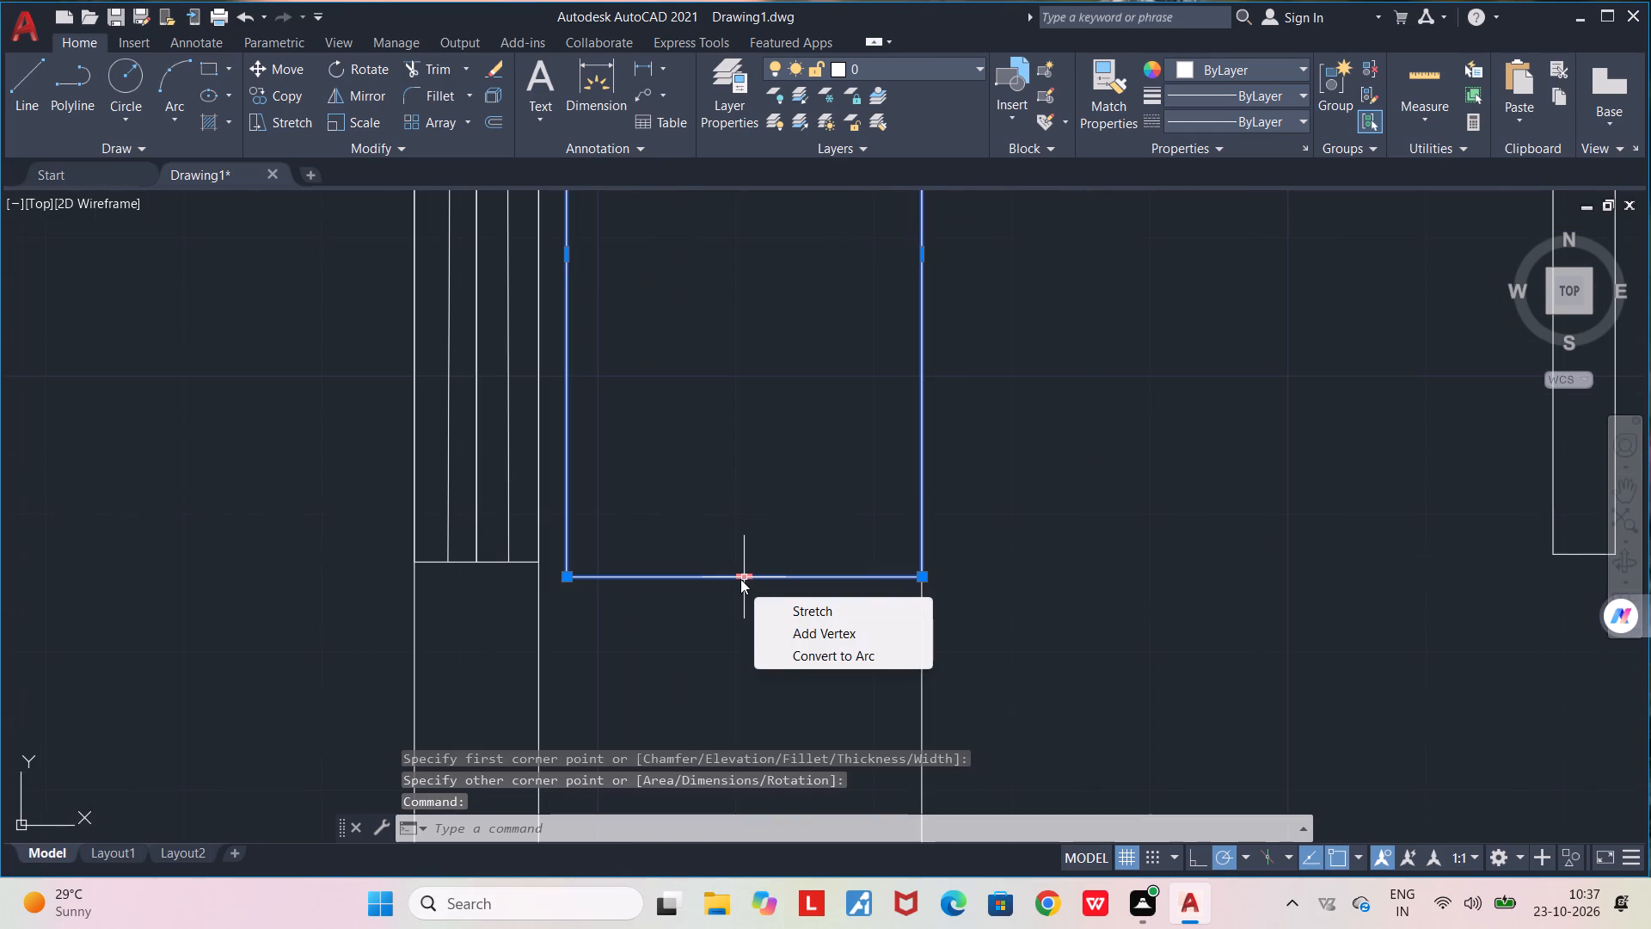
{"action": "key", "text": "m"}
{"action": "key", "text": "Return"}
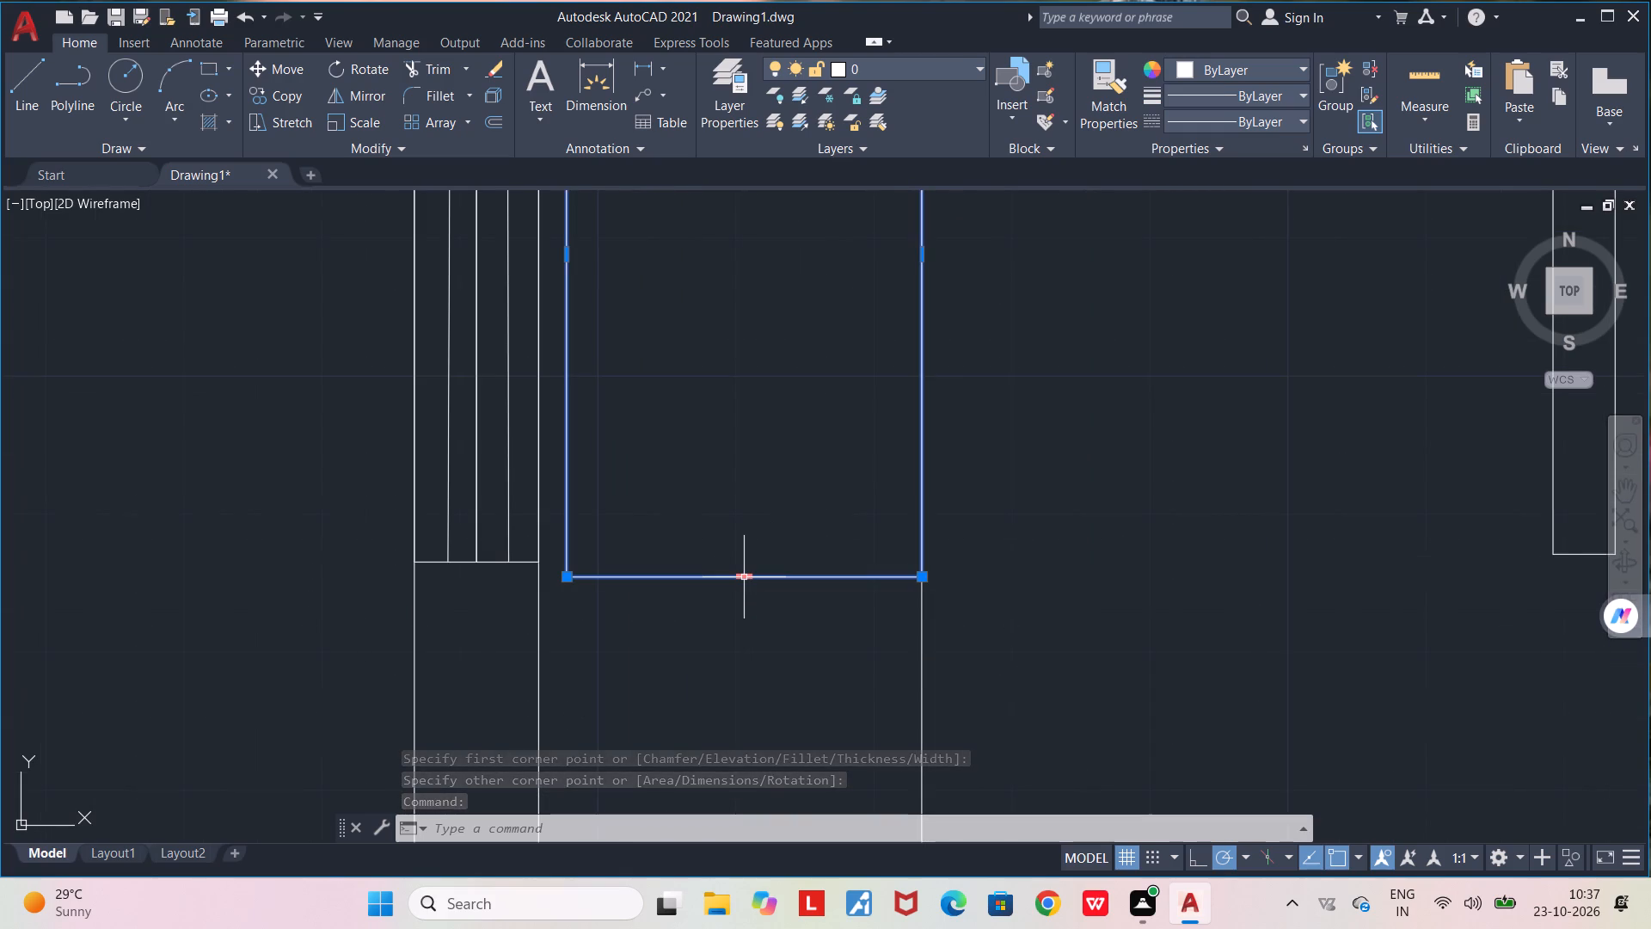
{"action": "key", "text": "m"}
{"action": "key", "text": "Return"}
{"action": "left_click", "coordinate": [740, 579]}
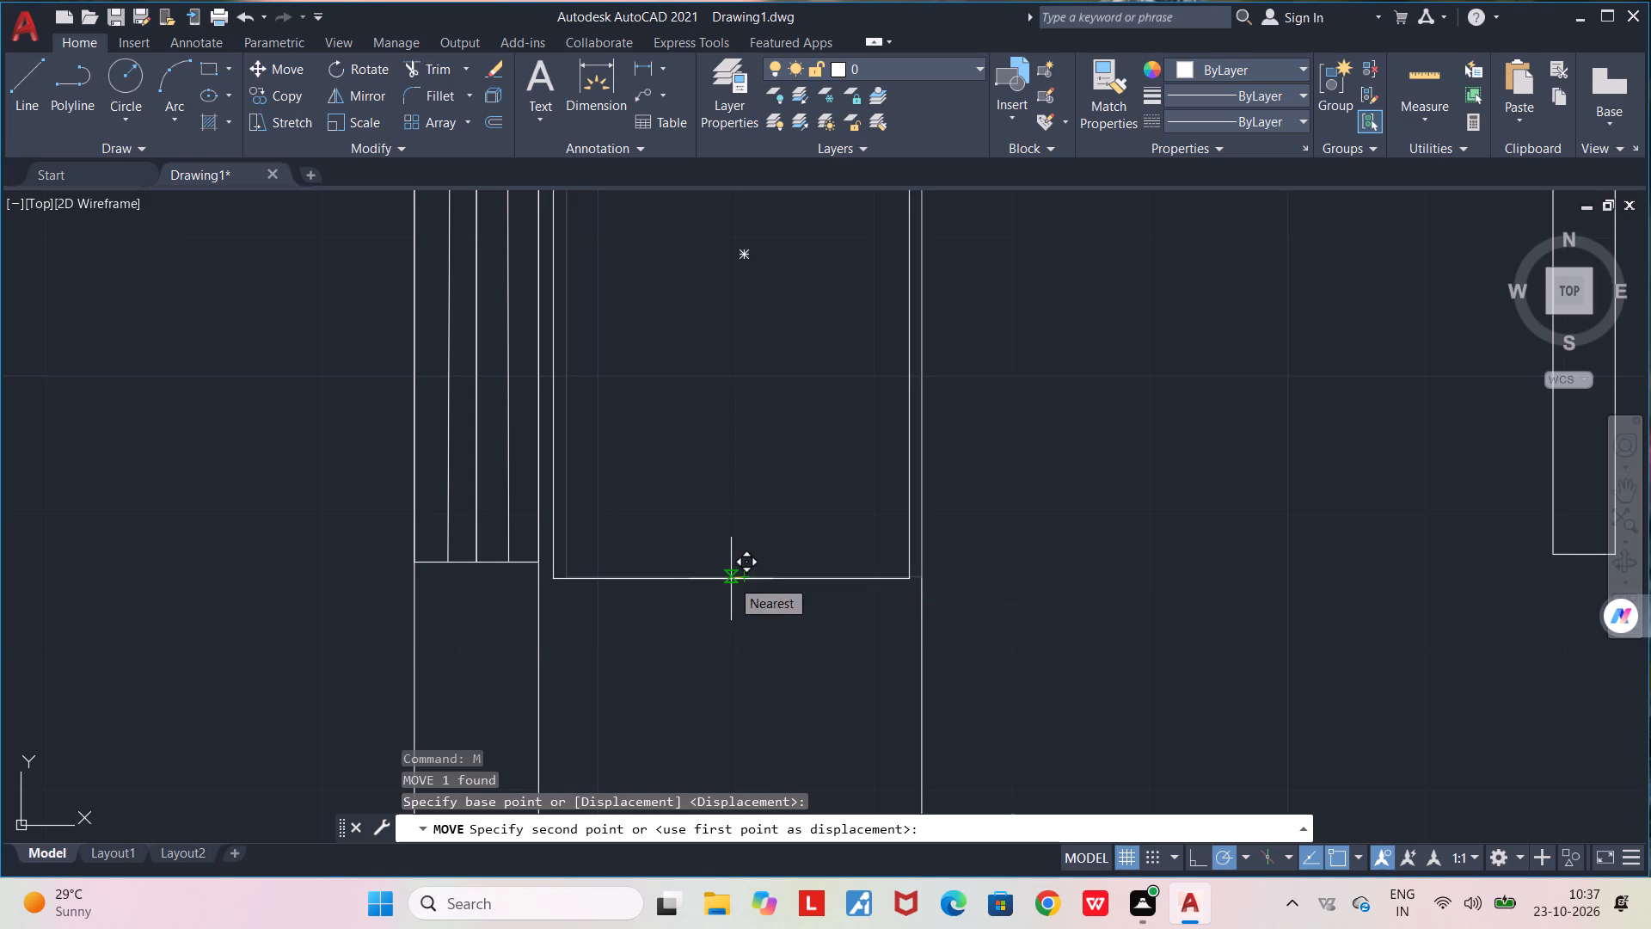
{"action": "left_click", "coordinate": [731, 579]}
Draw two roughly horizontal lines across the rectangle's full width, dividing it into three sections with the middle one tallest.
{"action": "scroll", "coordinate": [731, 580], "scroll_direction": "down", "scroll_amount": 2}
{"action": "middle_click_drag", "start_coordinate": [725, 492], "coordinate": [724, 527]}
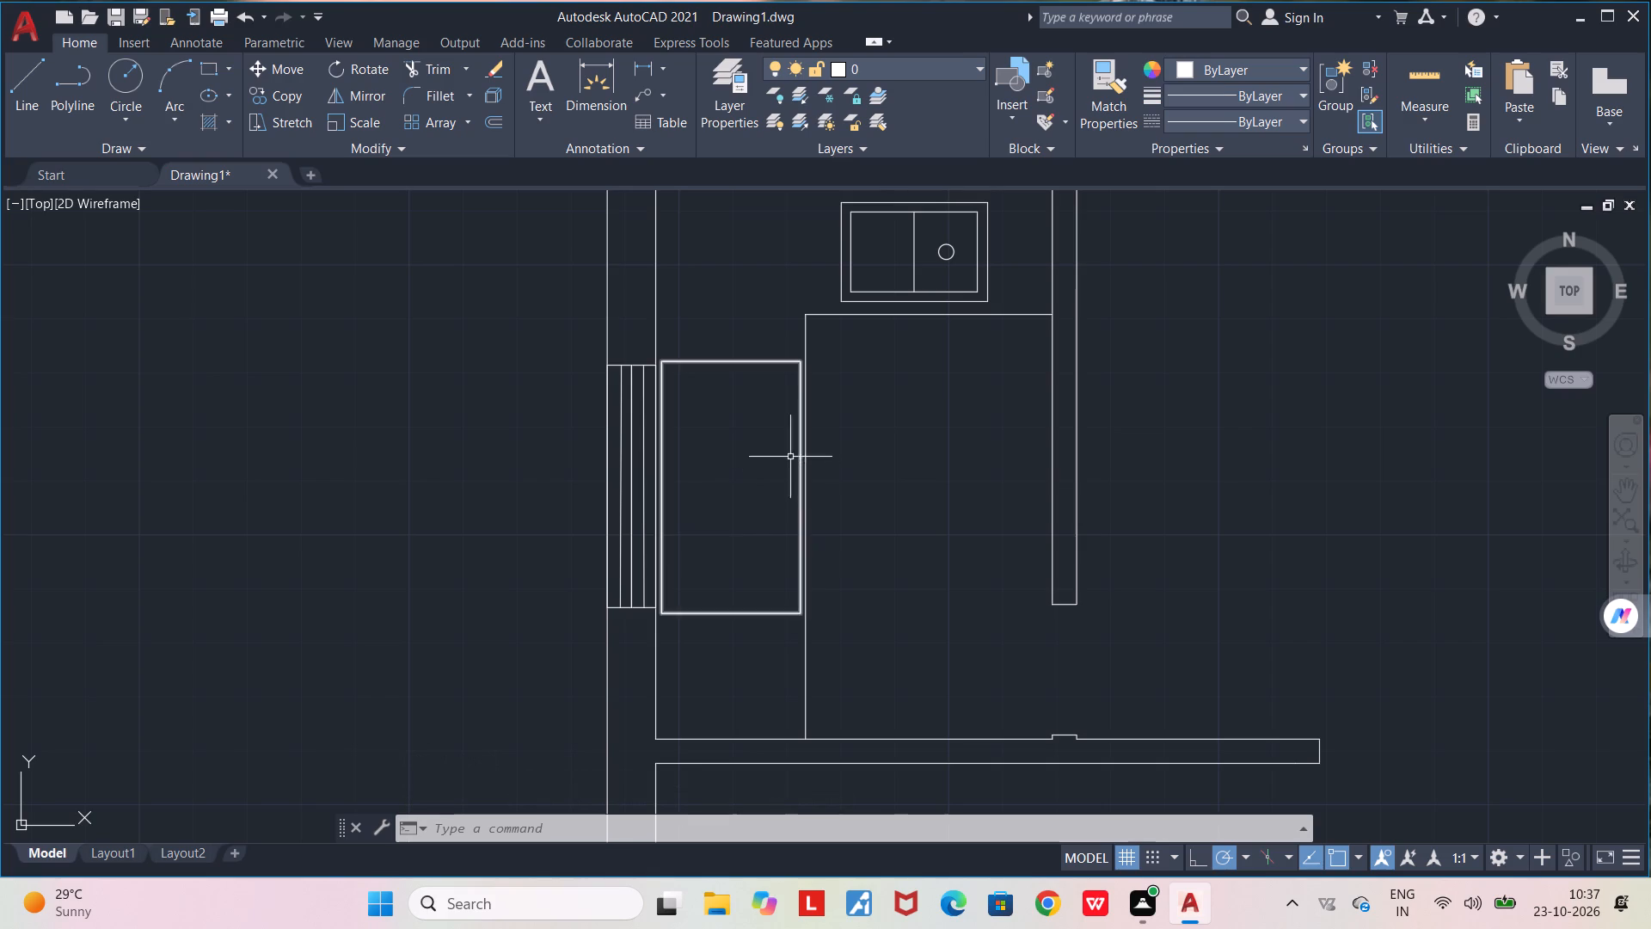
{"action": "key", "text": "l"}
{"action": "key", "text": "Return"}
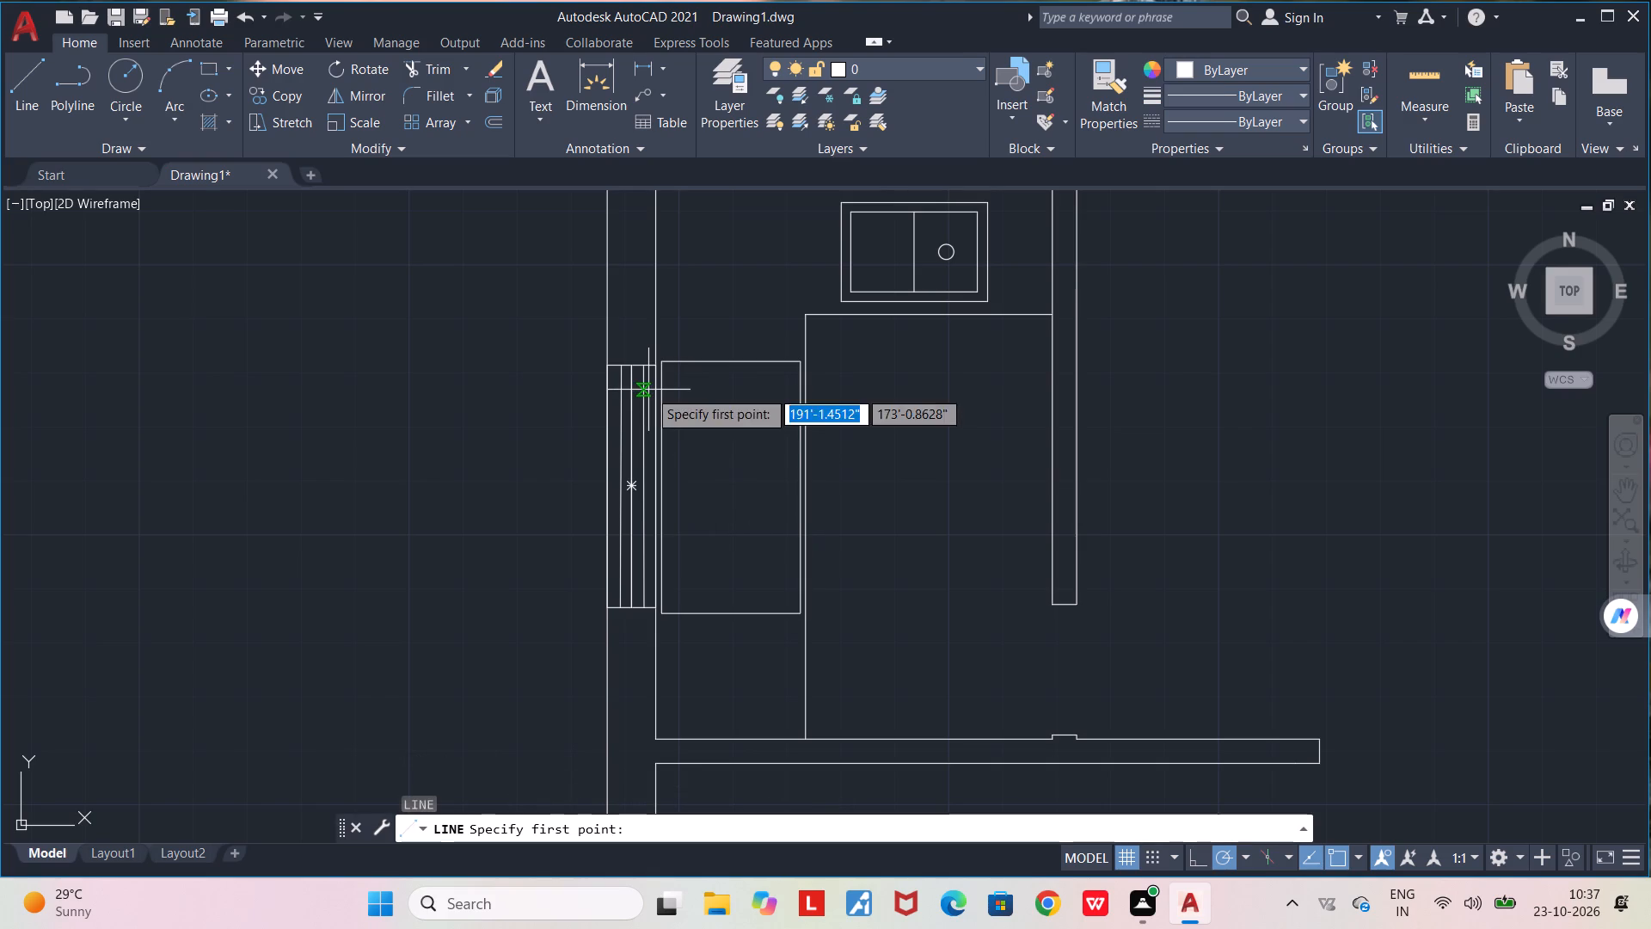
{"action": "scroll", "coordinate": [681, 476], "scroll_direction": "up", "scroll_amount": 1}
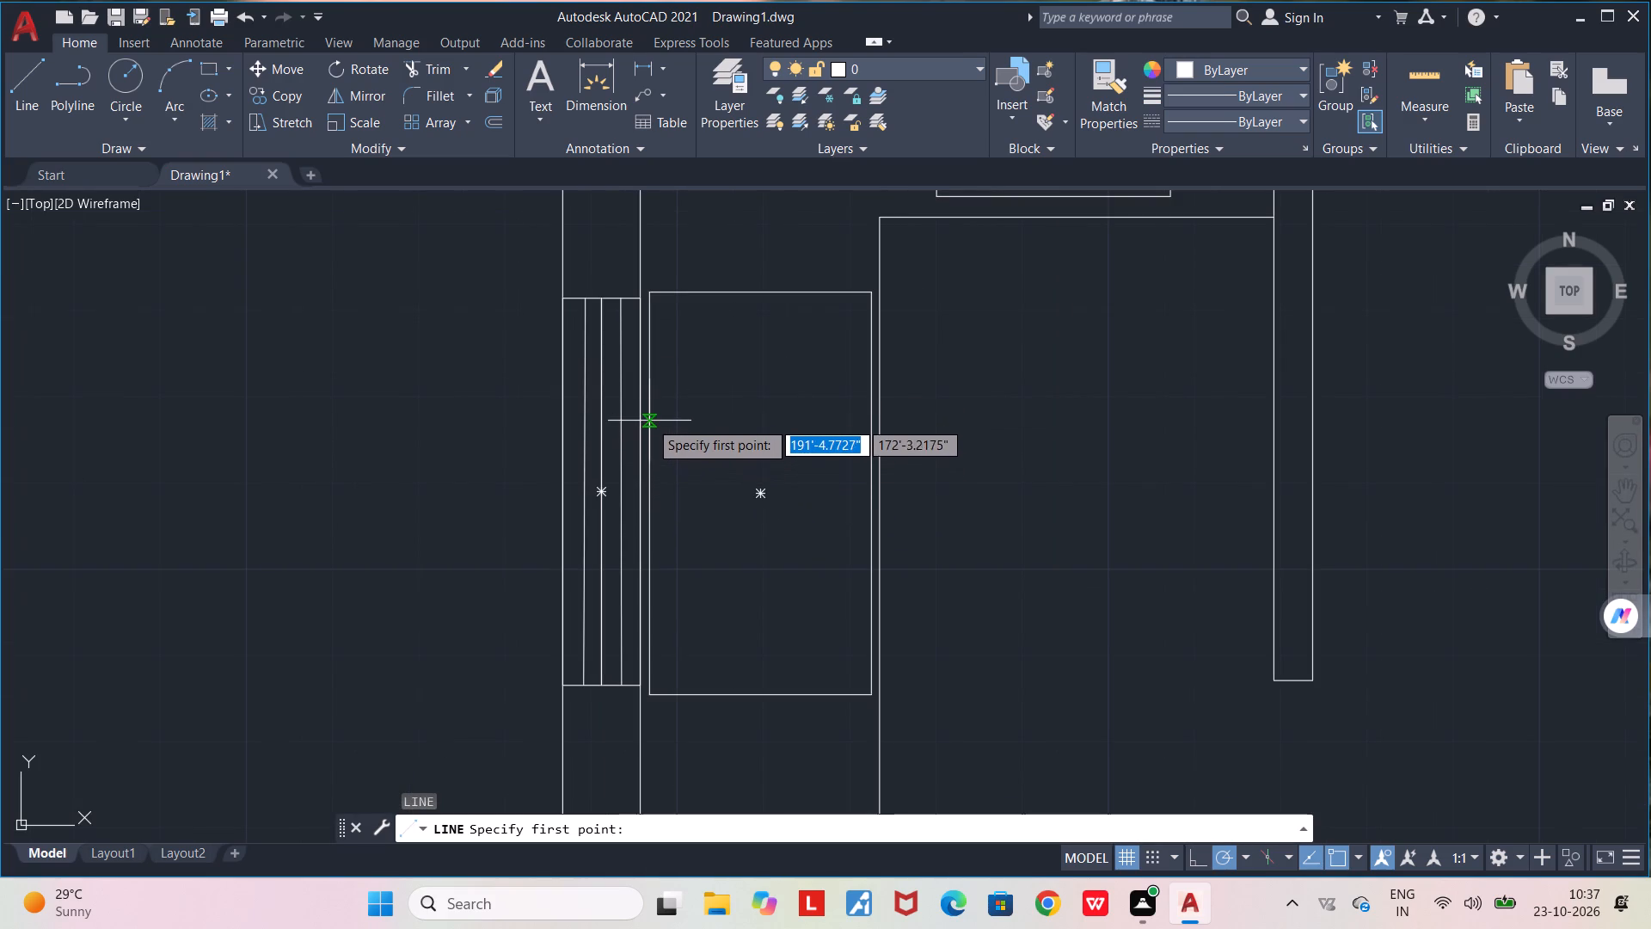
{"action": "left_click", "coordinate": [652, 408]}
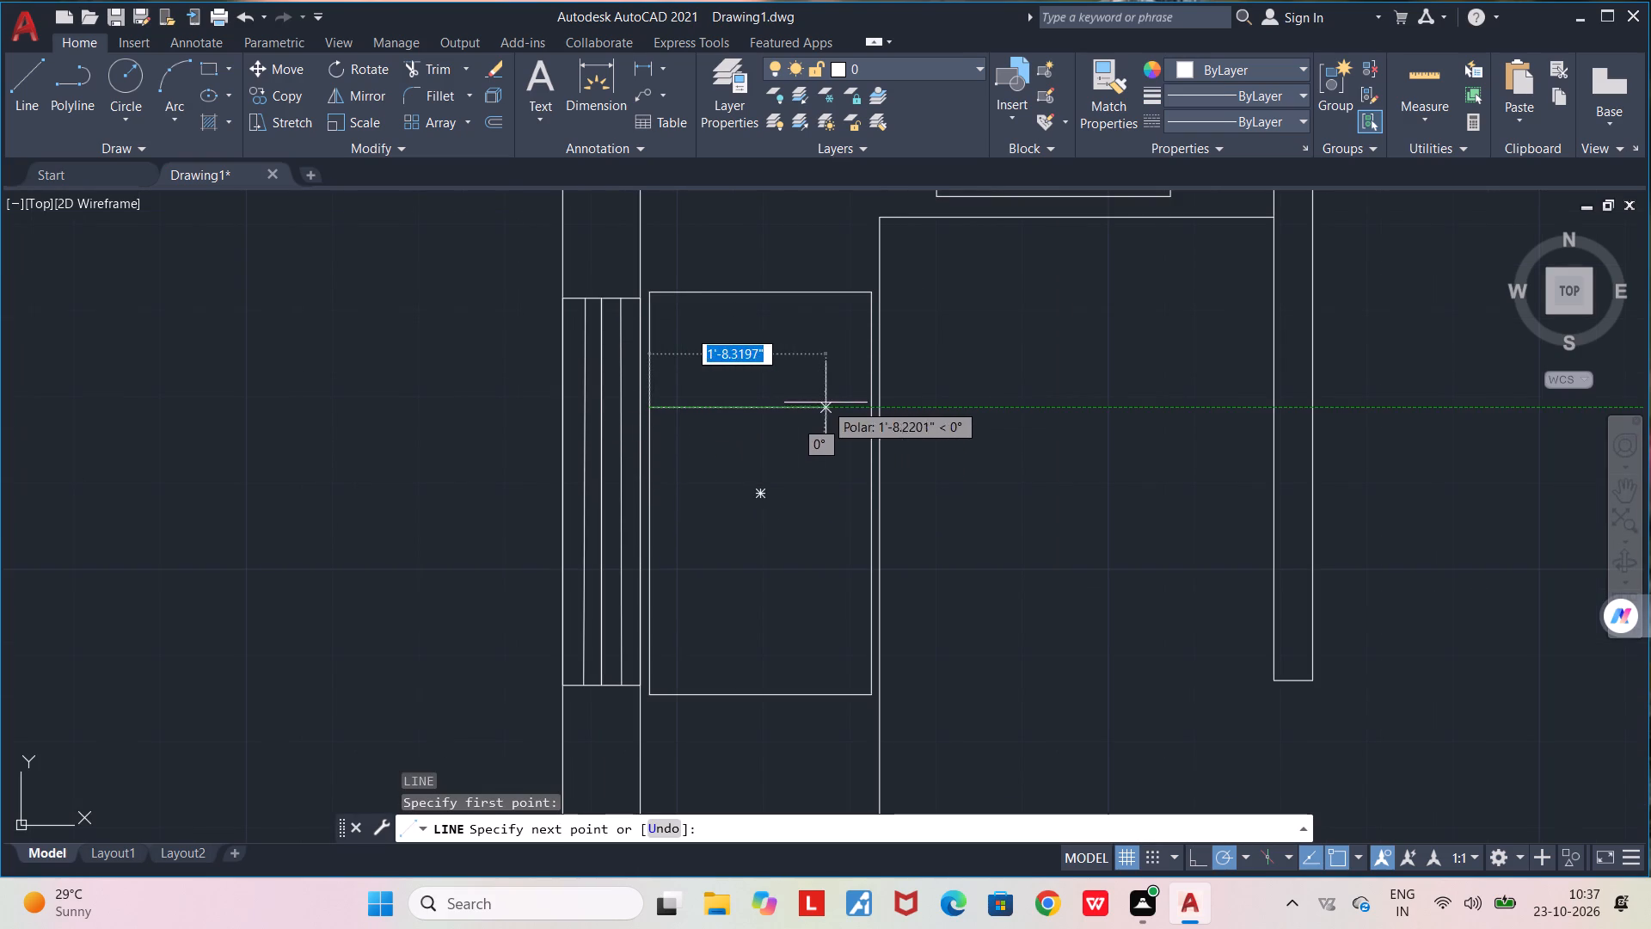
{"action": "left_click", "coordinate": [870, 406]}
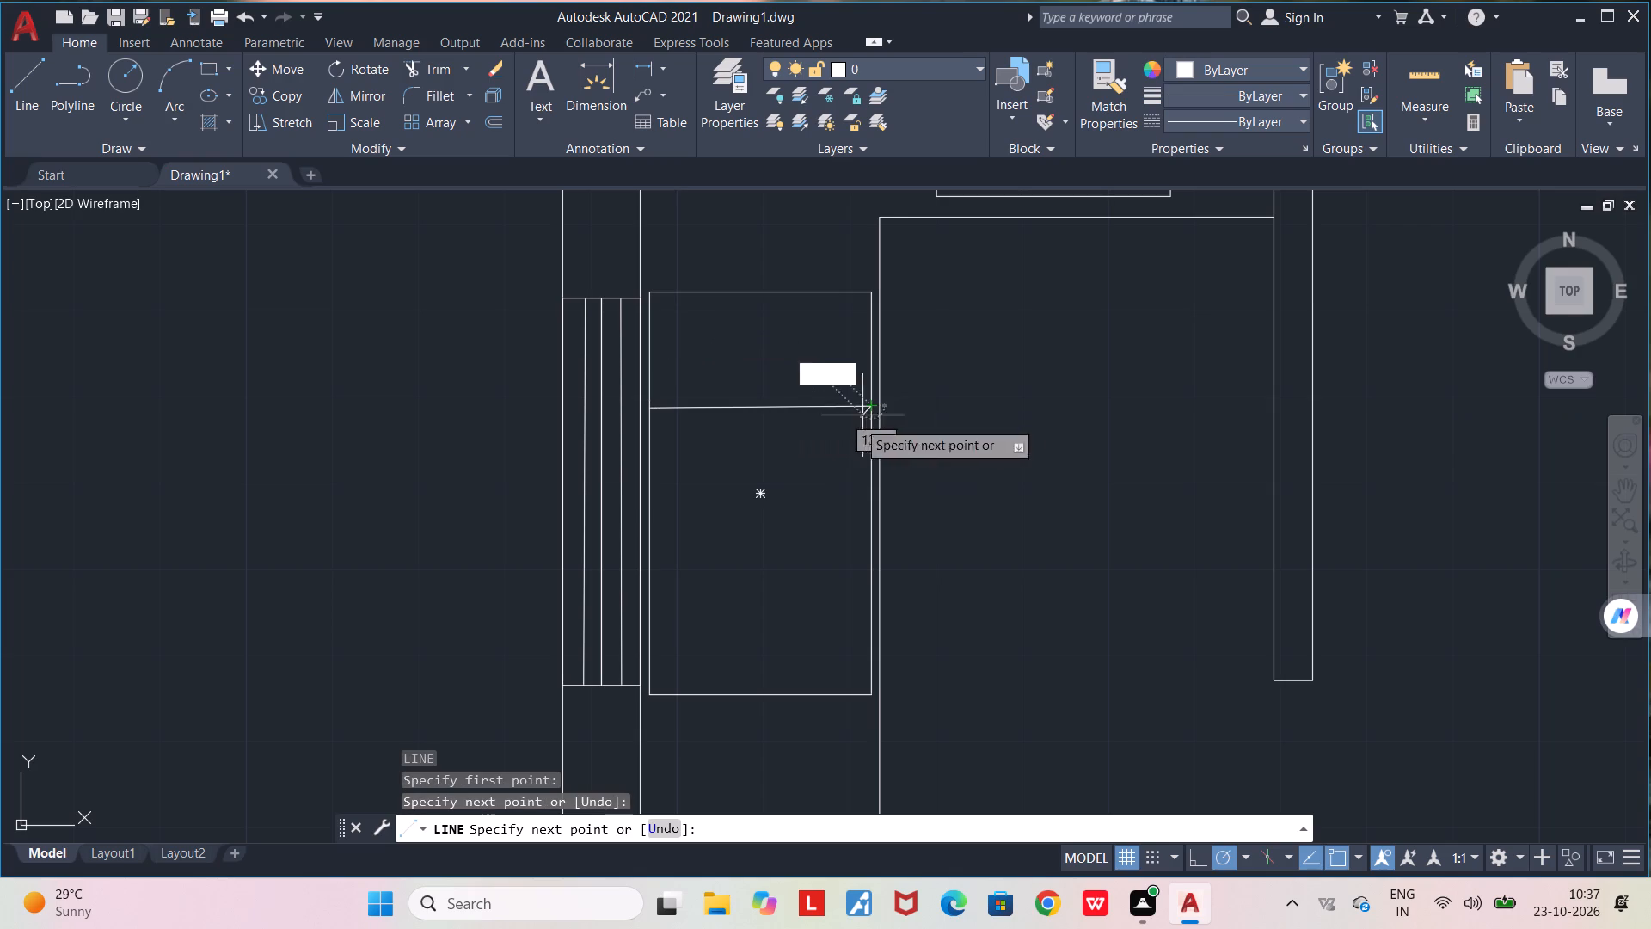
{"action": "key", "text": "space"}
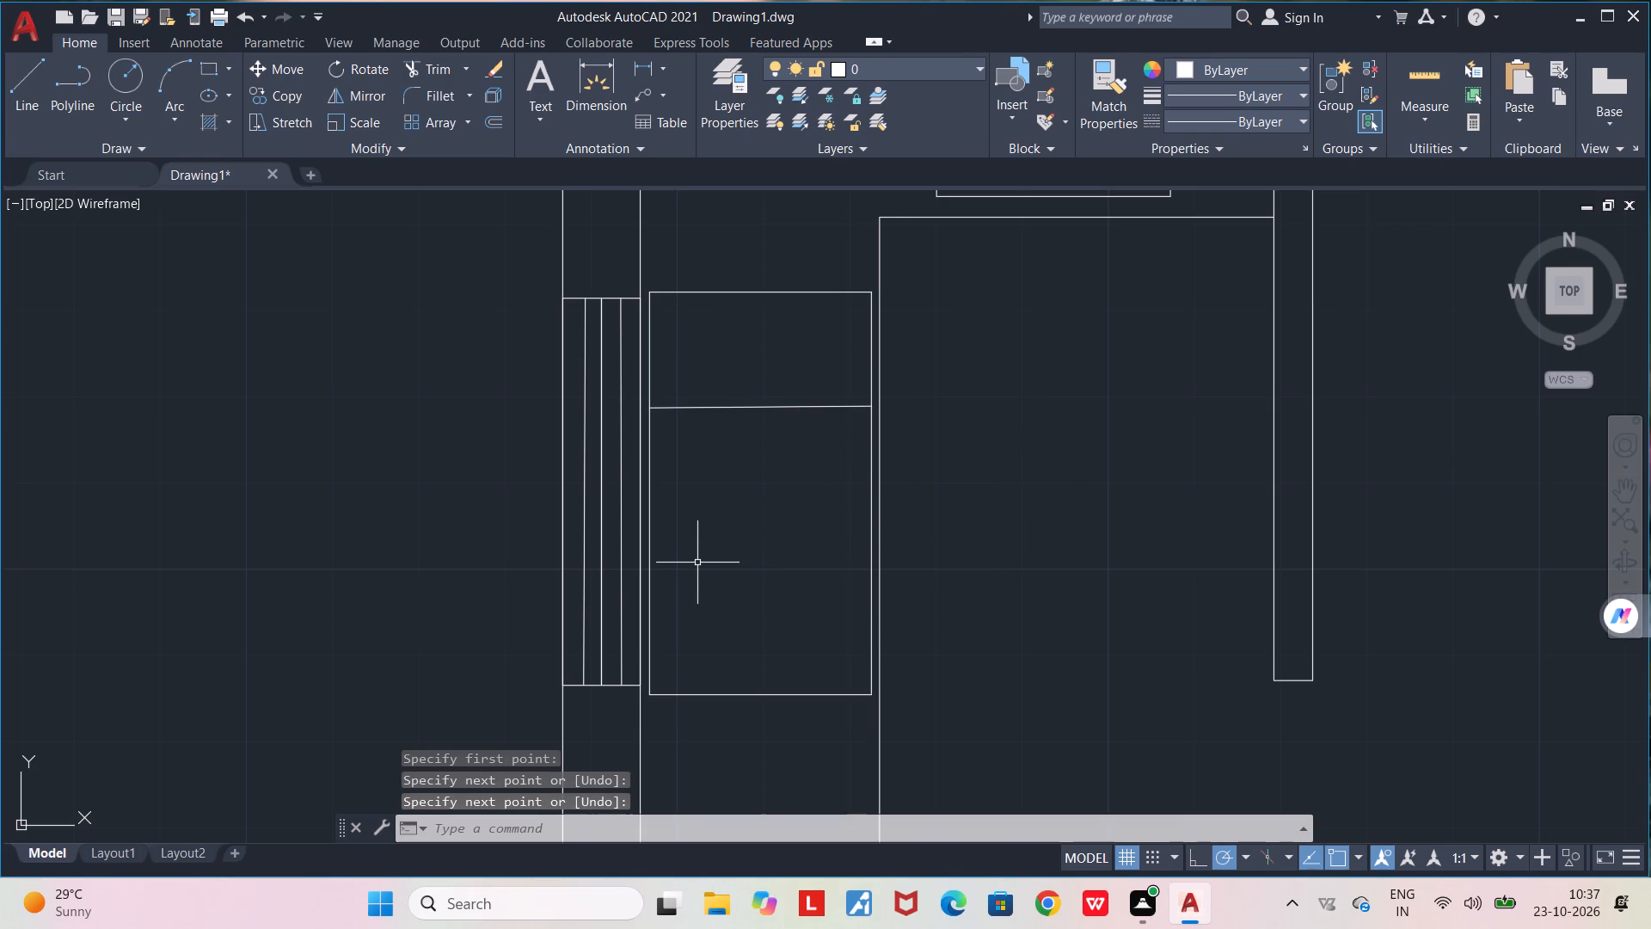
{"action": "key", "text": "l"}
{"action": "key", "text": "Return"}
{"action": "left_click", "coordinate": [654, 593]}
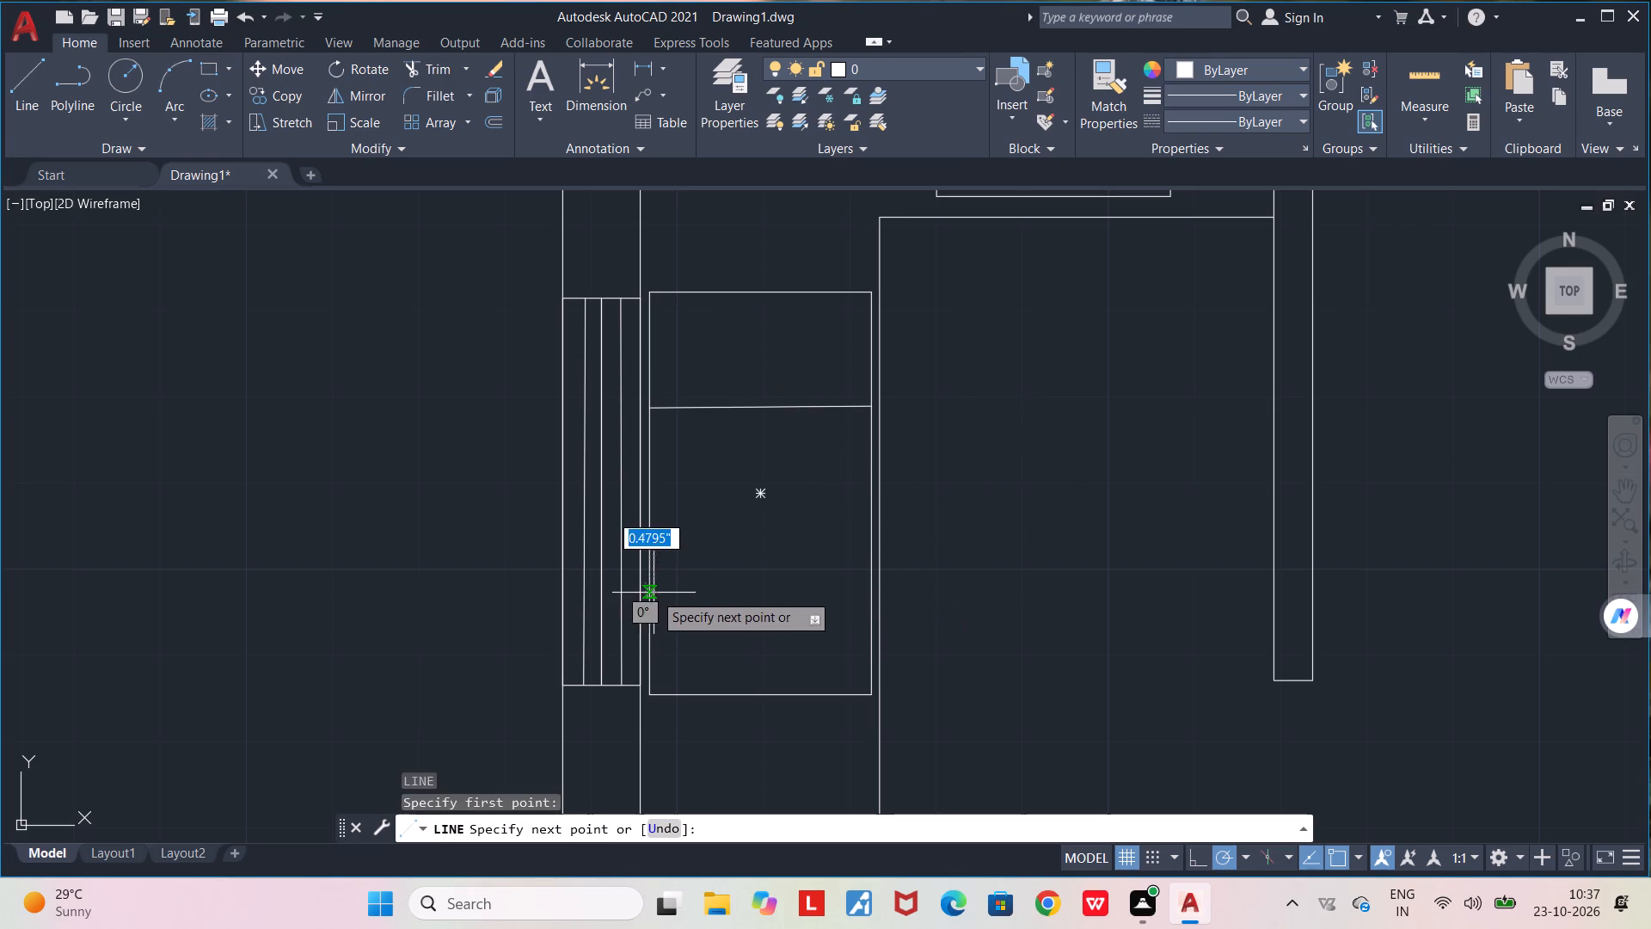
{"action": "left_click", "coordinate": [874, 593]}
{"action": "key", "text": "space"}
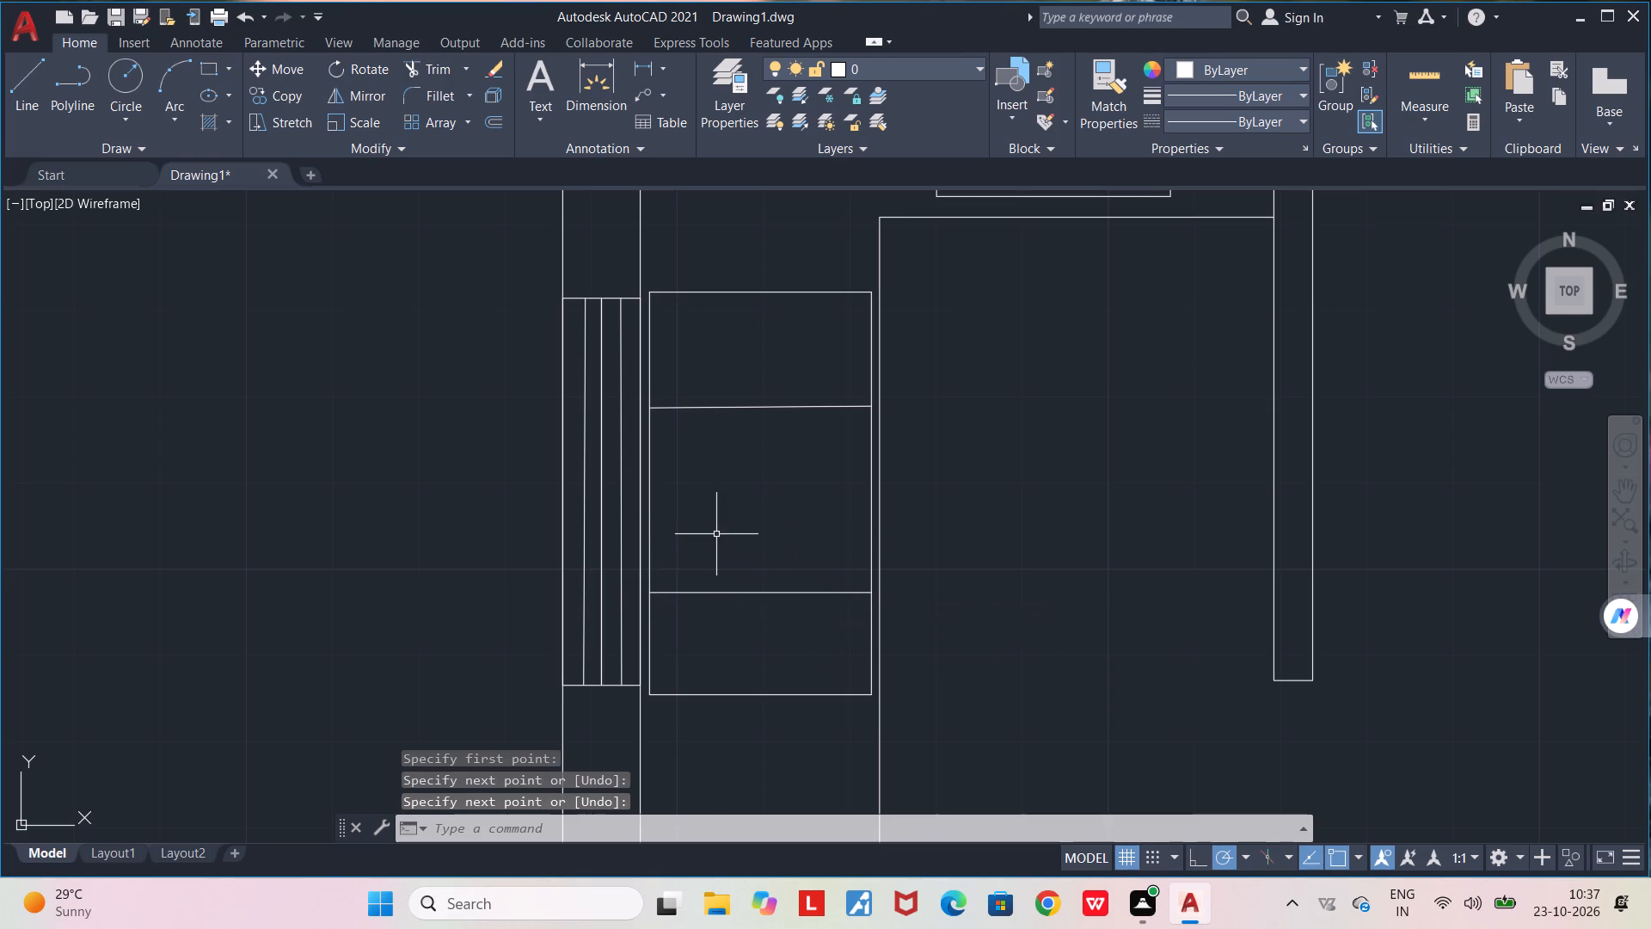
Draw a circle of about 6.9" radius centred in the rectangle's middle section.
{"action": "middle_click_drag", "start_coordinate": [716, 514], "coordinate": [633, 557]}
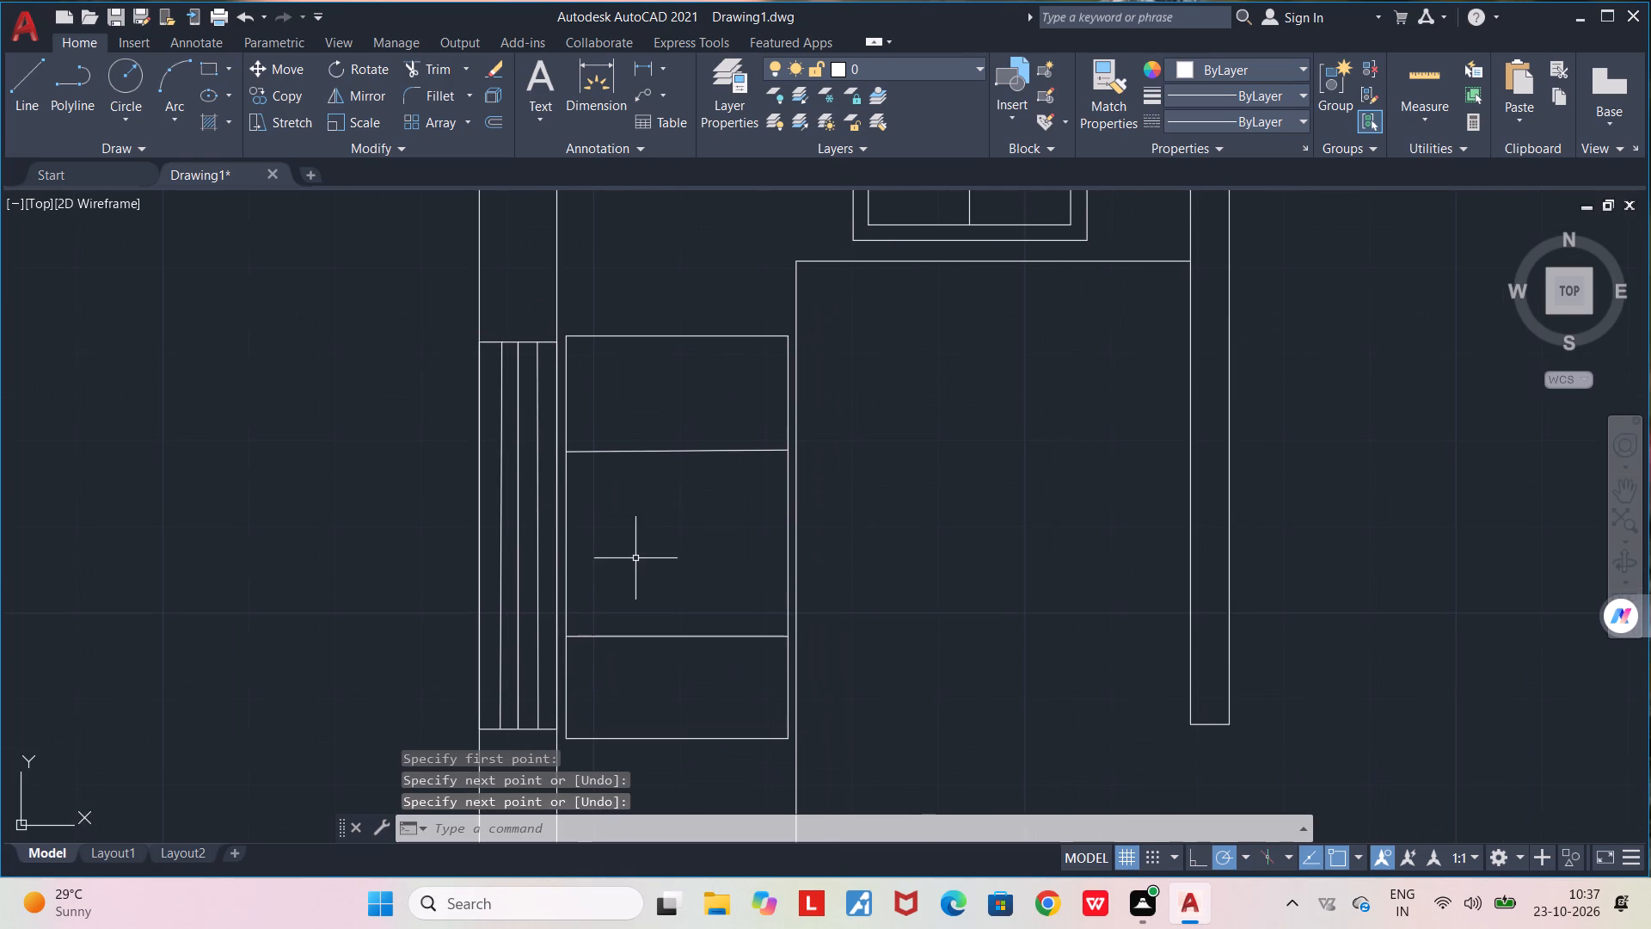
{"action": "left_click", "coordinate": [142, 81]}
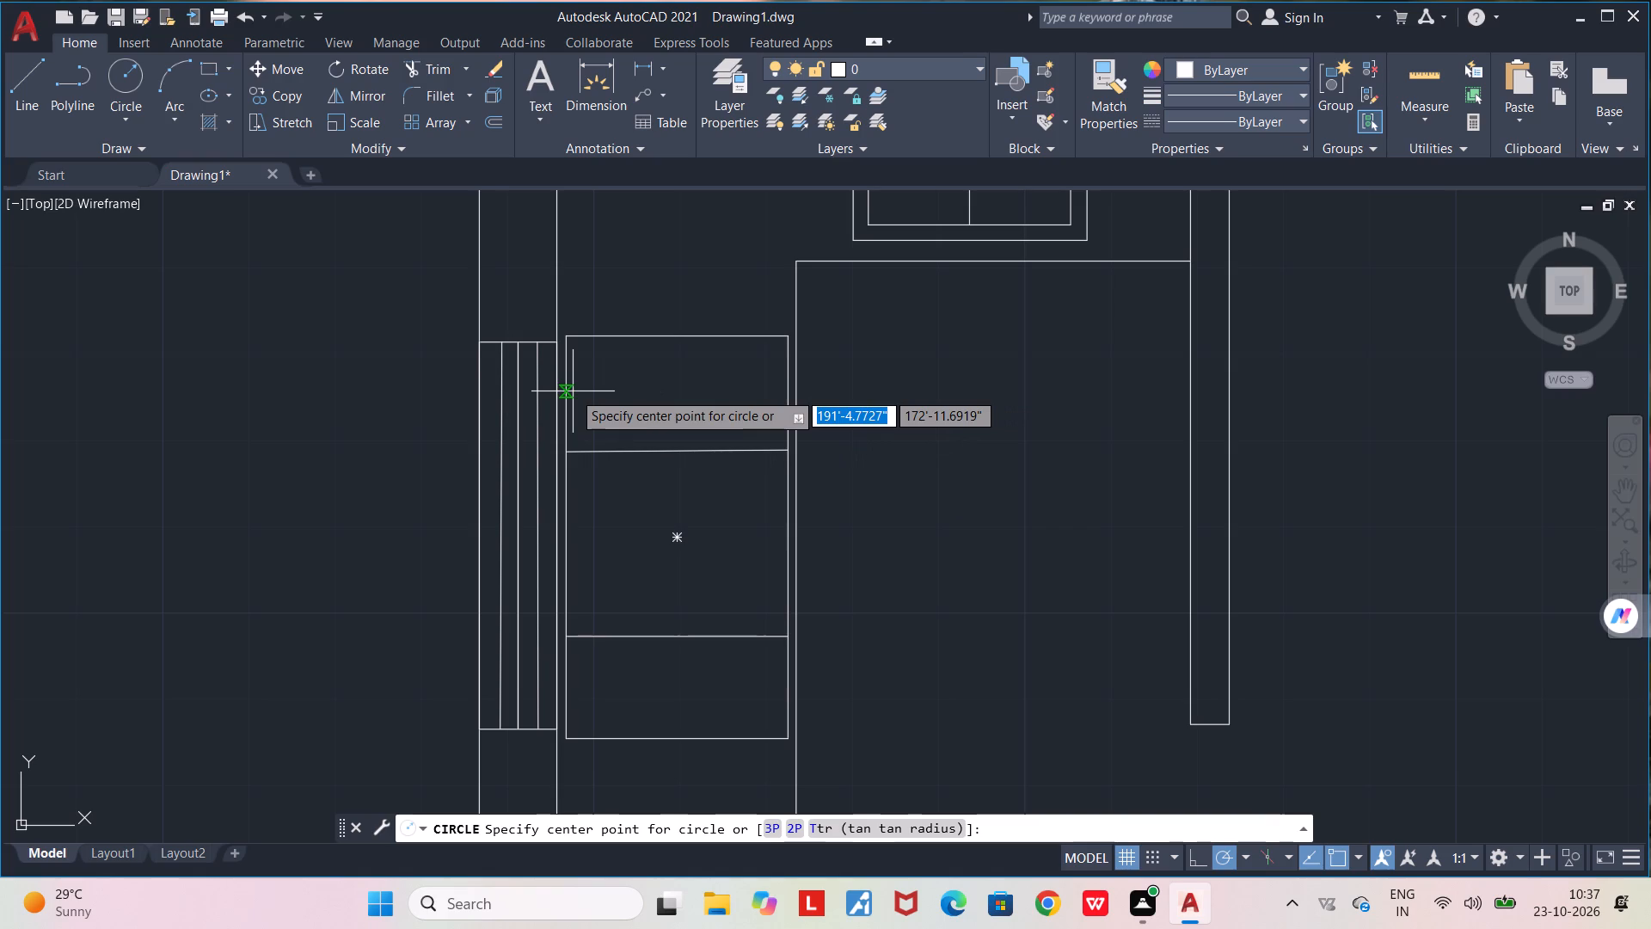
{"action": "left_click", "coordinate": [675, 538]}
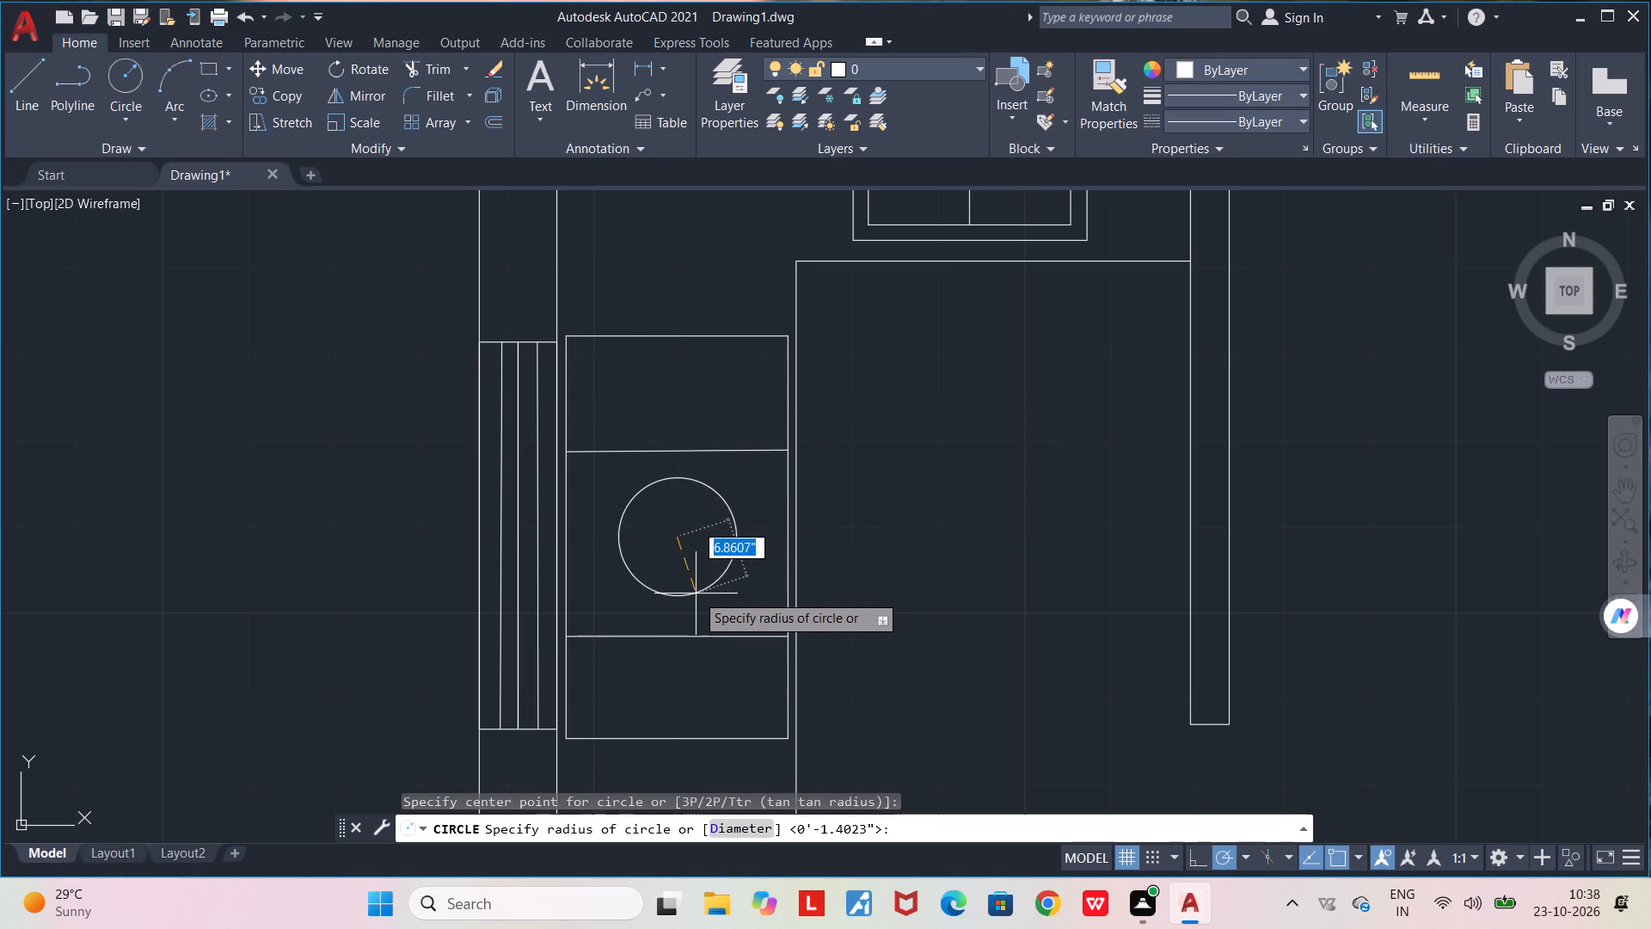
{"action": "left_click", "coordinate": [696, 594]}
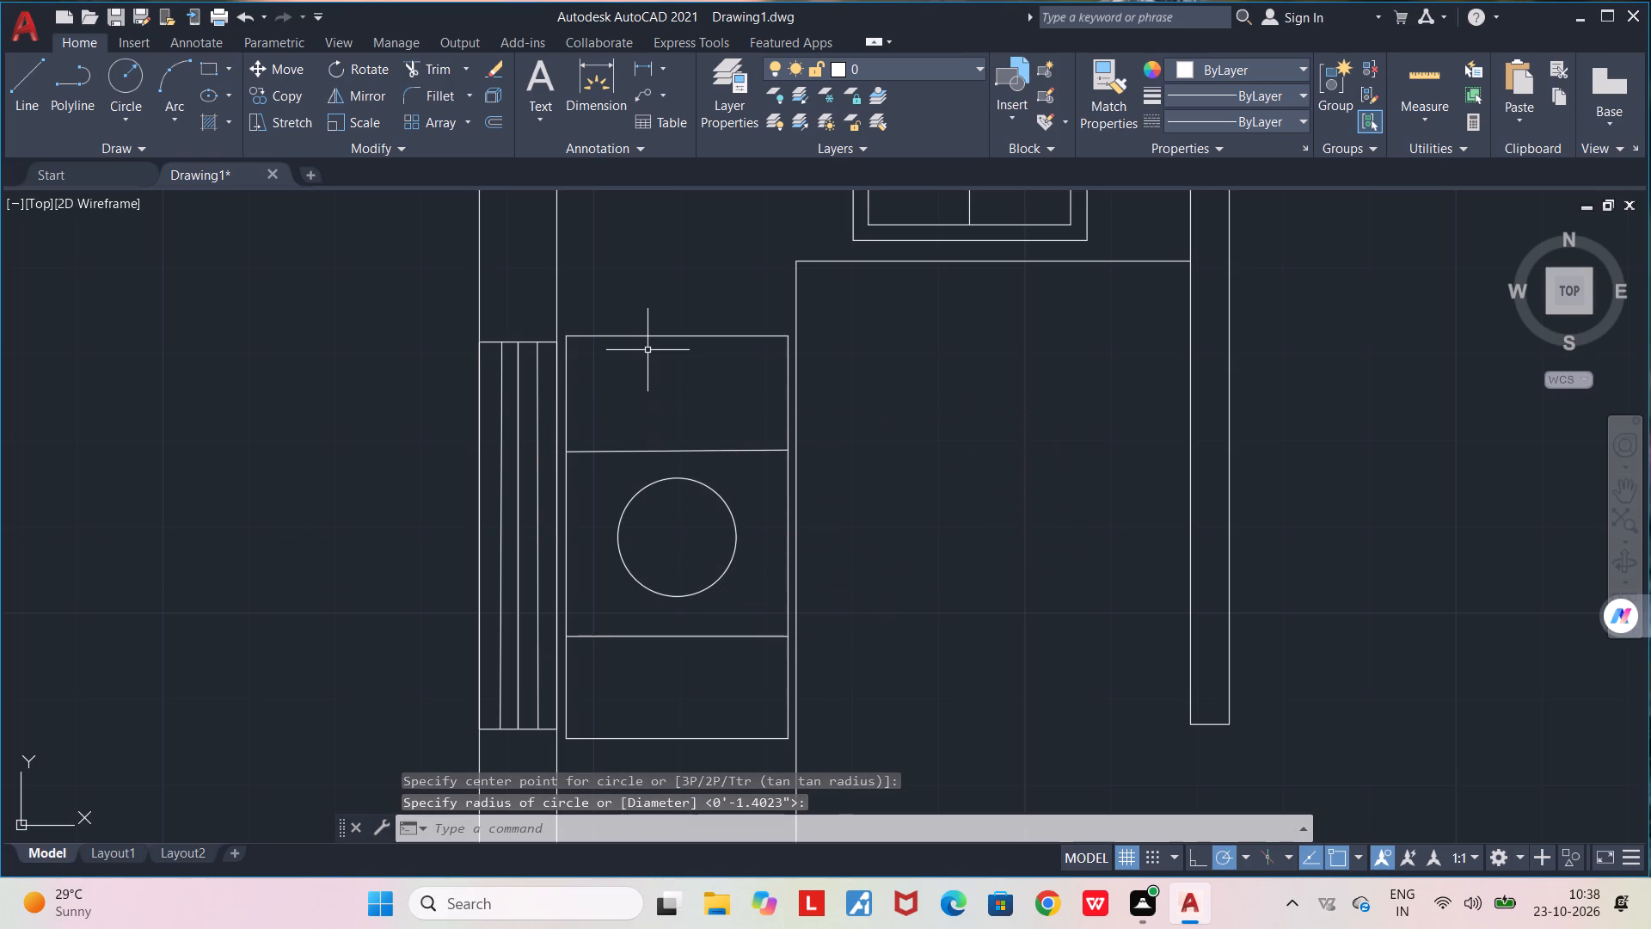
Draw a smaller circle of about 4" radius in the west half of the rectangle's north section.
{"action": "key", "text": "space"}
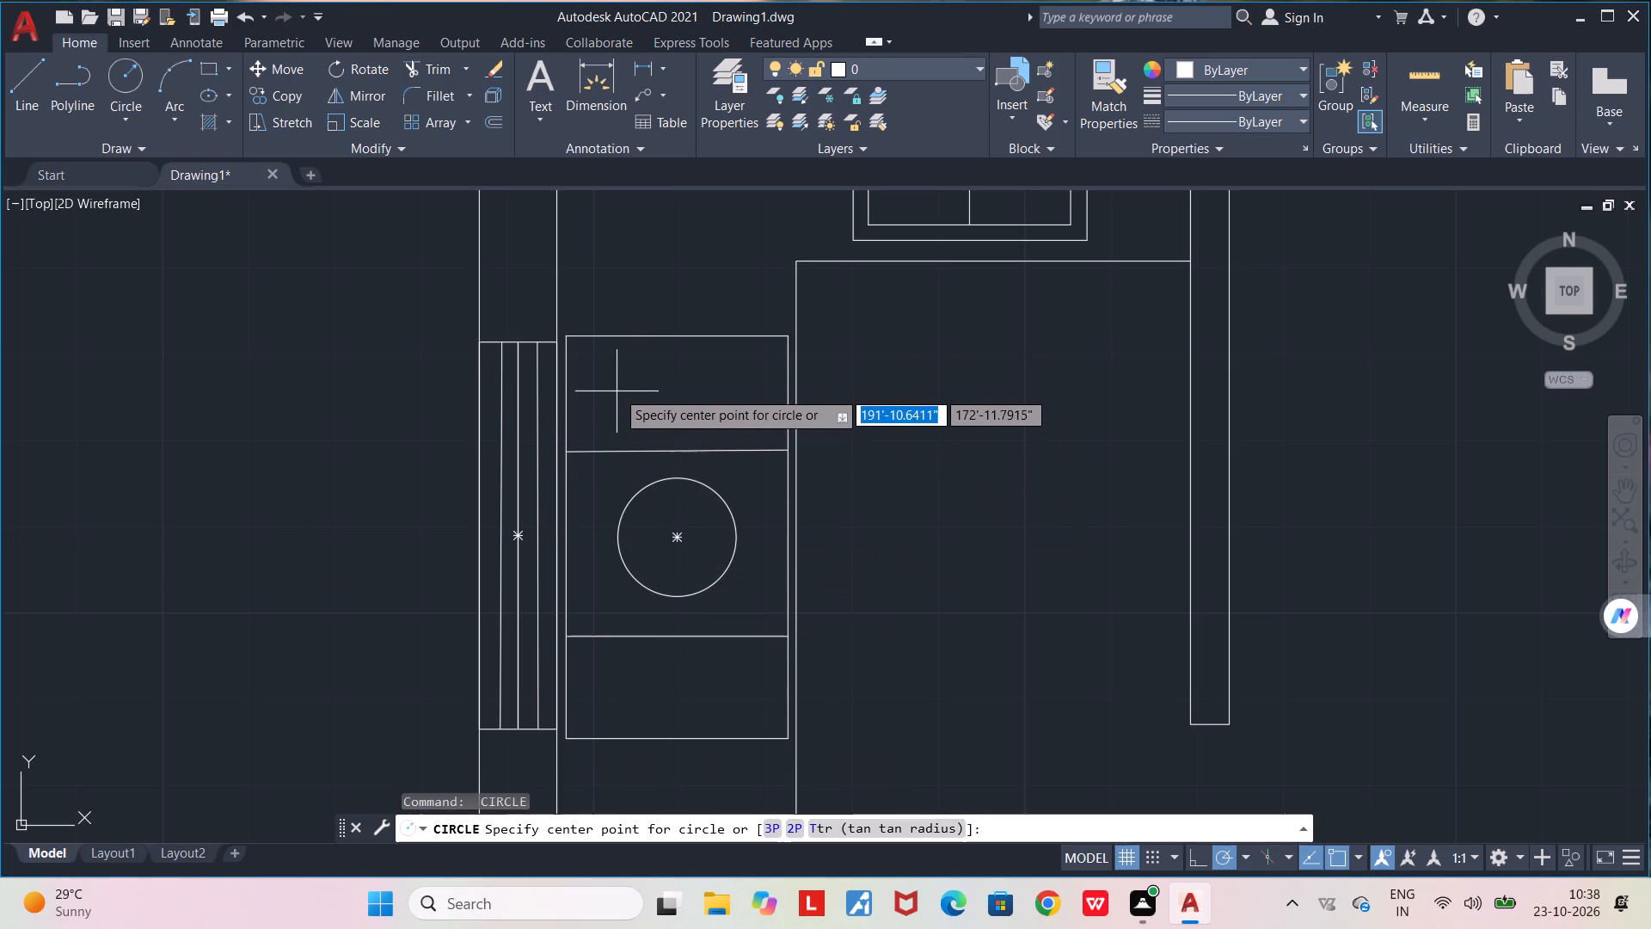
{"action": "left_click", "coordinate": [617, 384]}
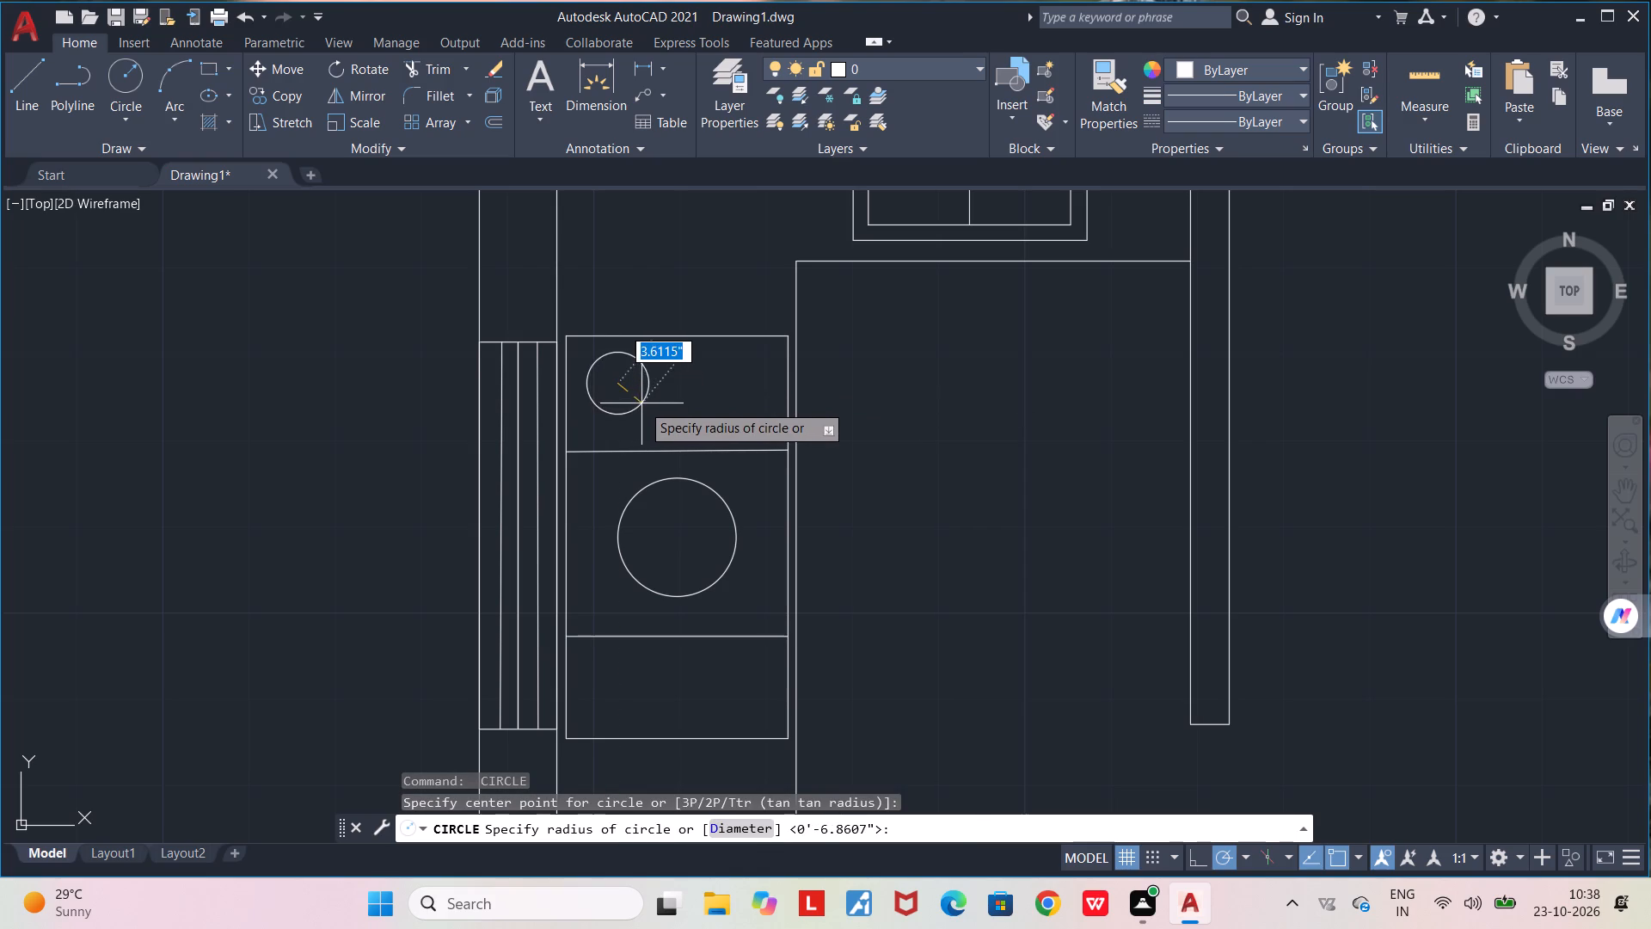
{"action": "left_click", "coordinate": [641, 409]}
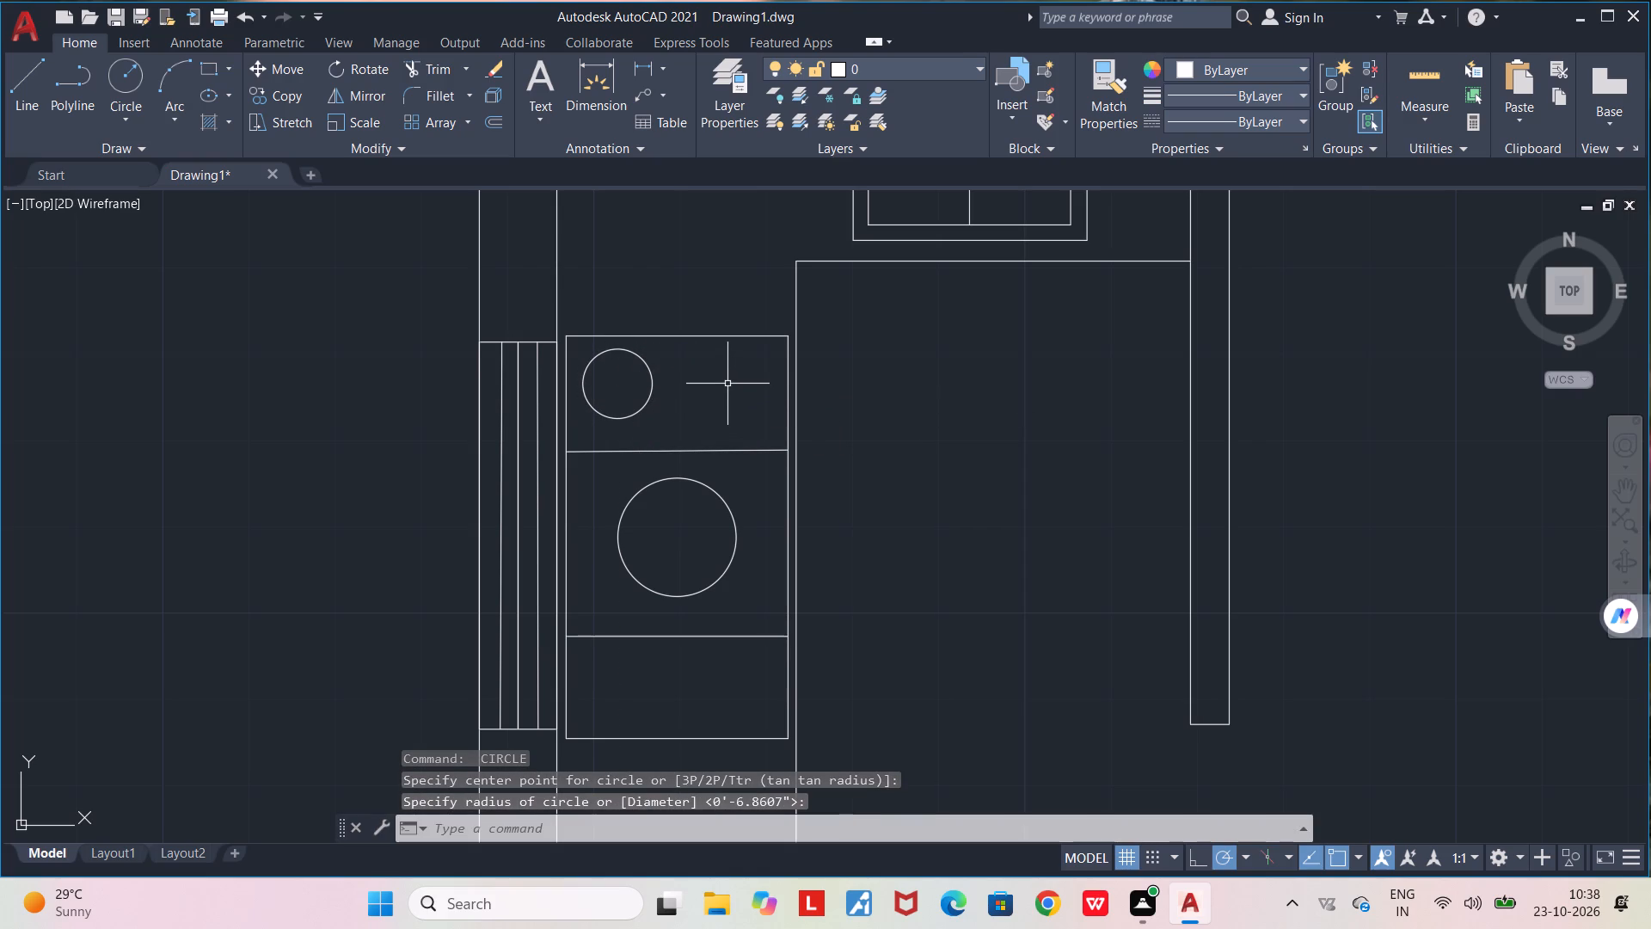
{"action": "key", "text": "n"}
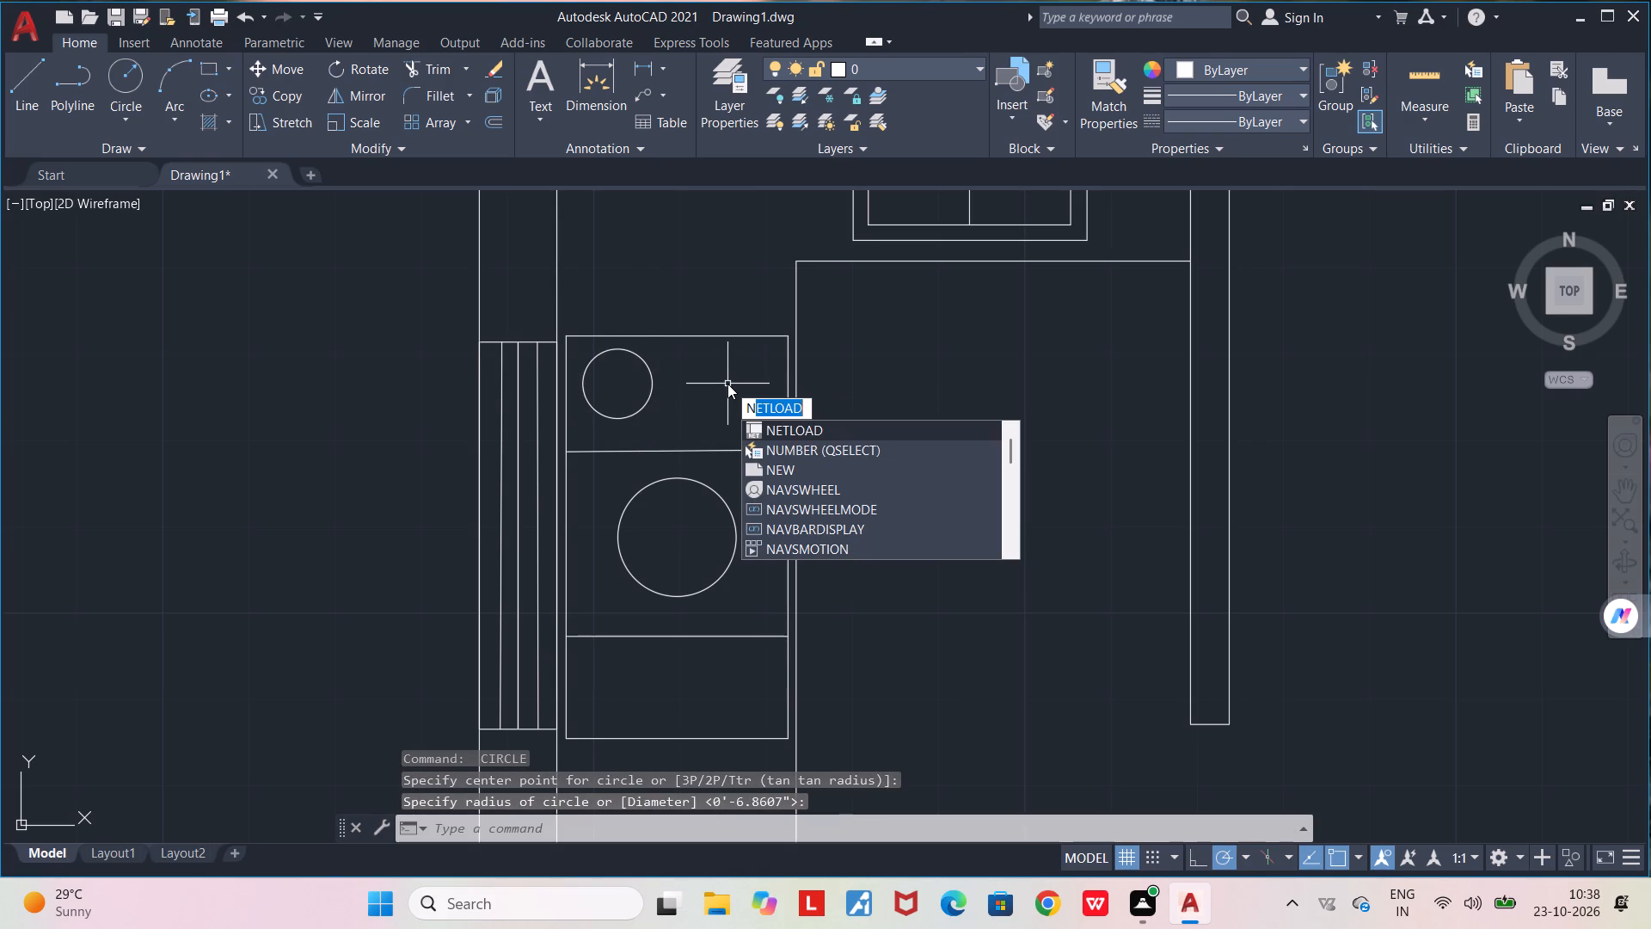
Draw a circle of about 4.2" radius in the east half of the stove rectangle's north section.
{"action": "key", "text": "BackSpace"}
{"action": "key", "text": "BackSpace"}
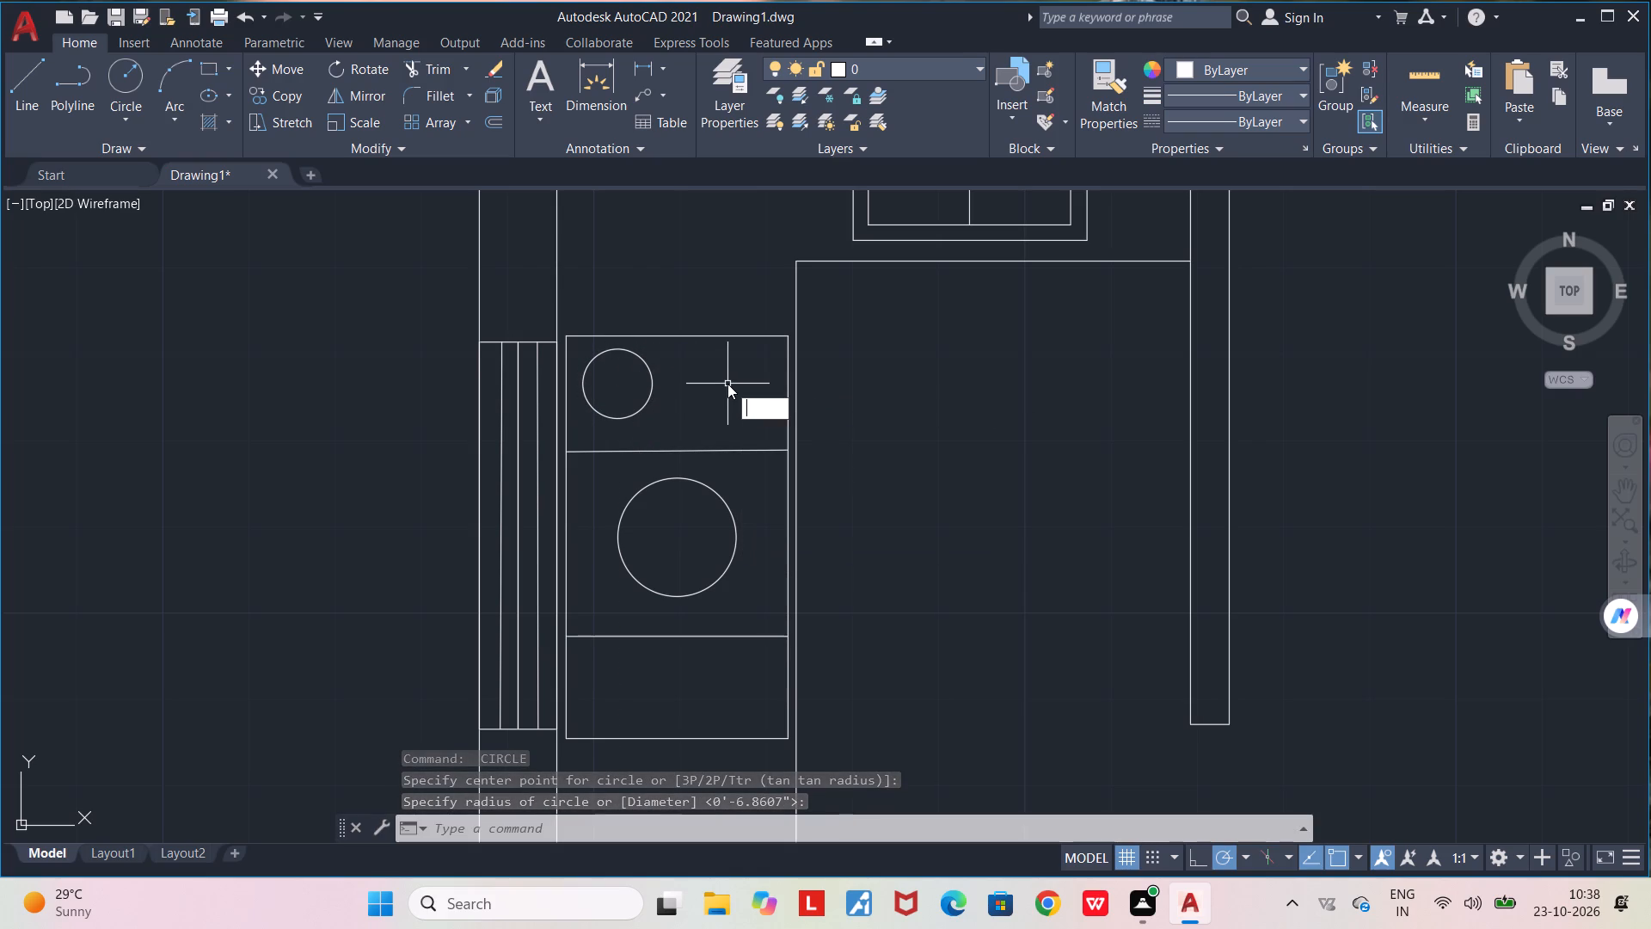
{"action": "key", "text": "space"}
{"action": "key", "text": "space"}
{"action": "left_click", "coordinate": [727, 384]}
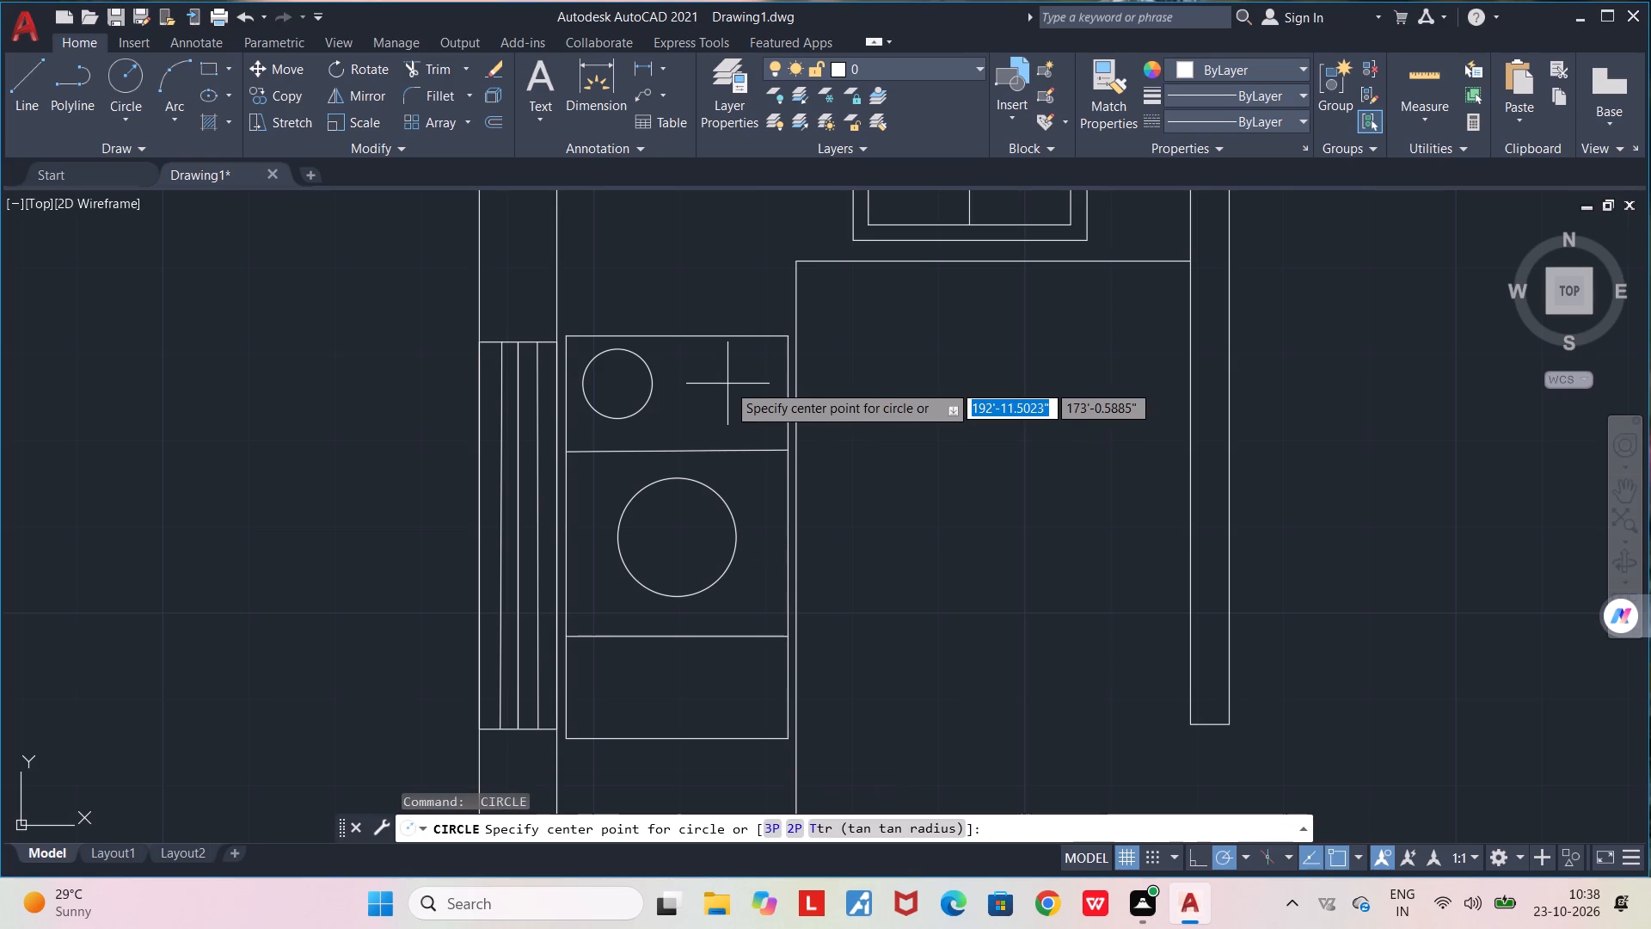
{"action": "left_click", "coordinate": [728, 387]}
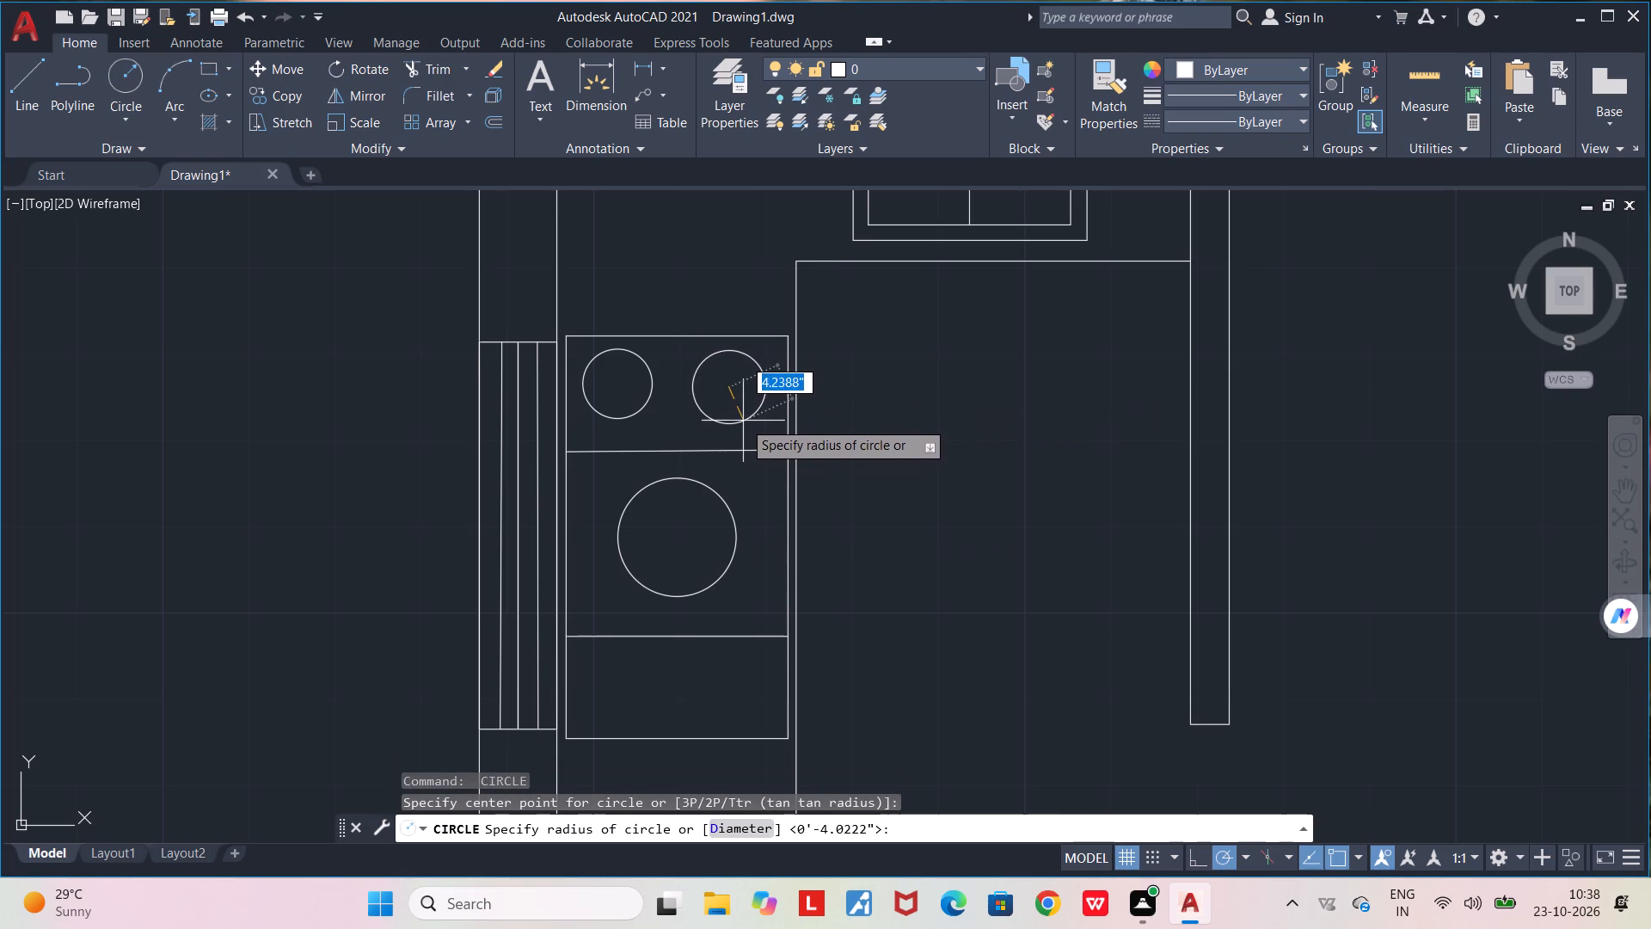
{"action": "left_click", "coordinate": [743, 421]}
Draw two burner circles side by side in the stove's south section, about 4.2" radius on the west and 4.7" on the east.
{"action": "middle_click_drag", "start_coordinate": [723, 437], "coordinate": [685, 282]}
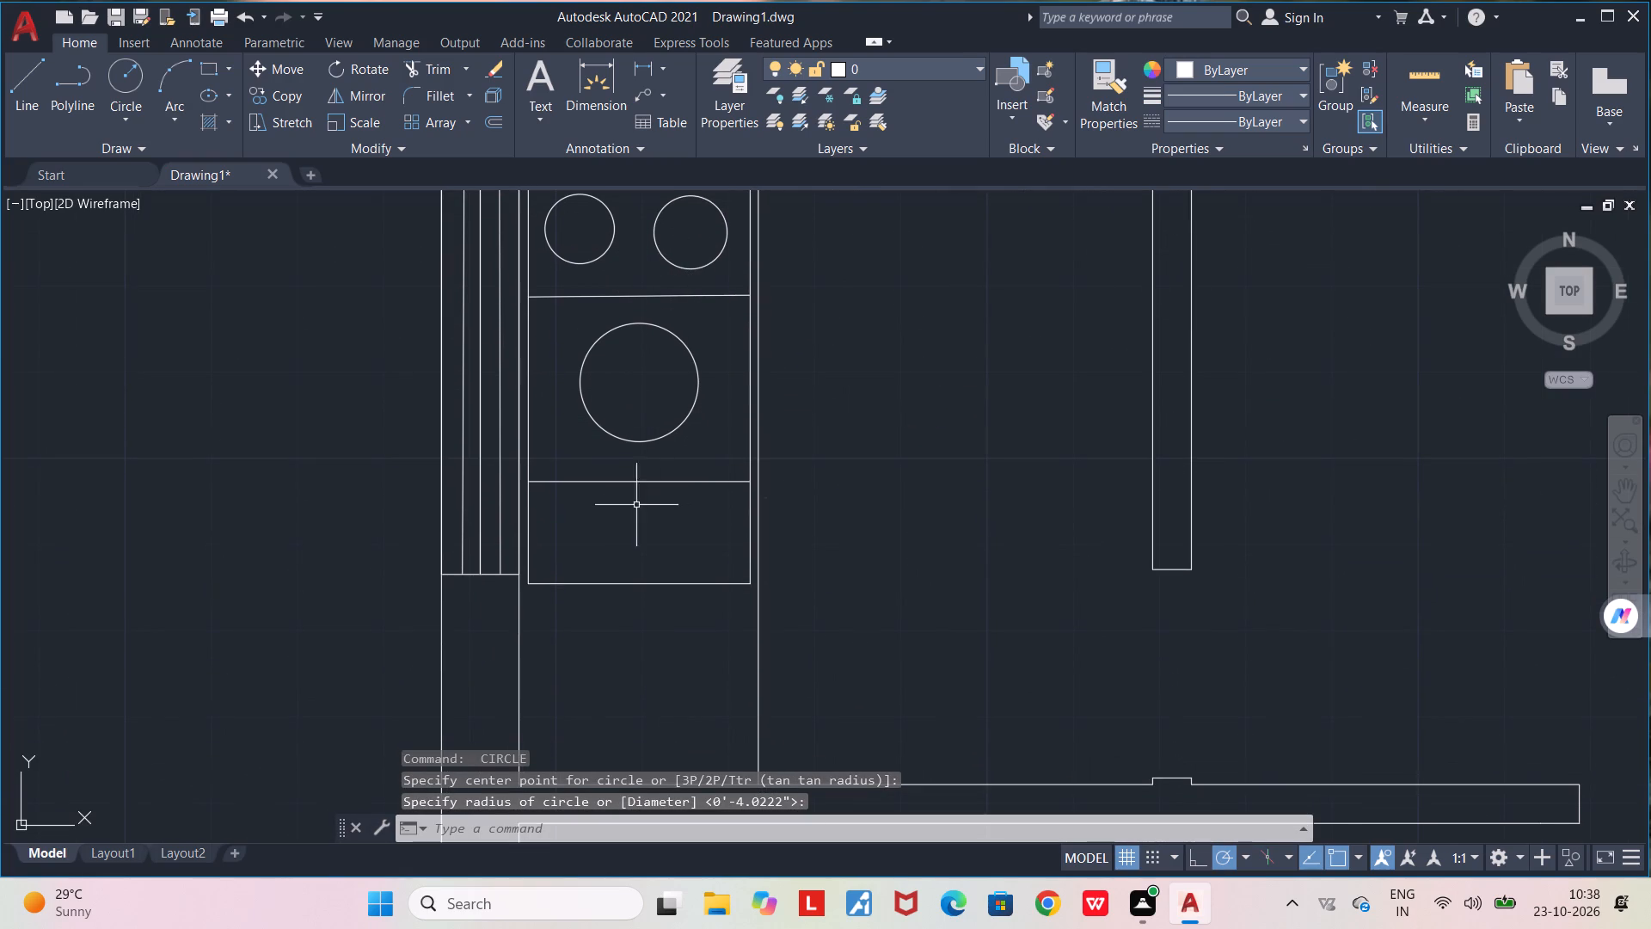
{"action": "key", "text": "space"}
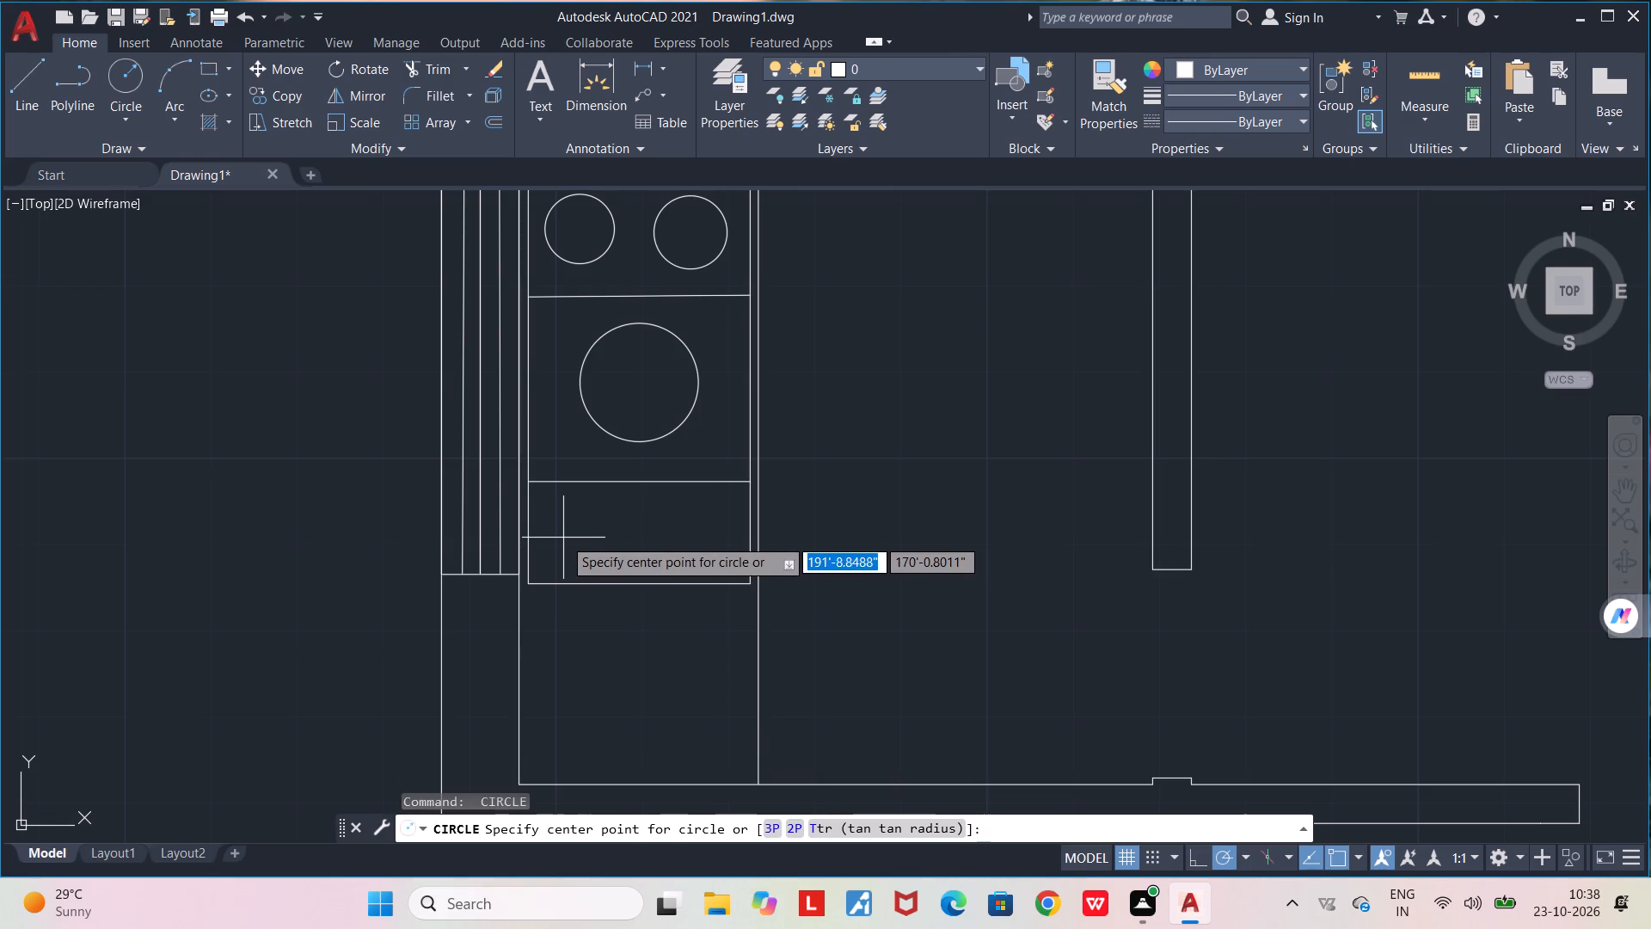
{"action": "left_click", "coordinate": [564, 538]}
{"action": "key", "text": "space"}
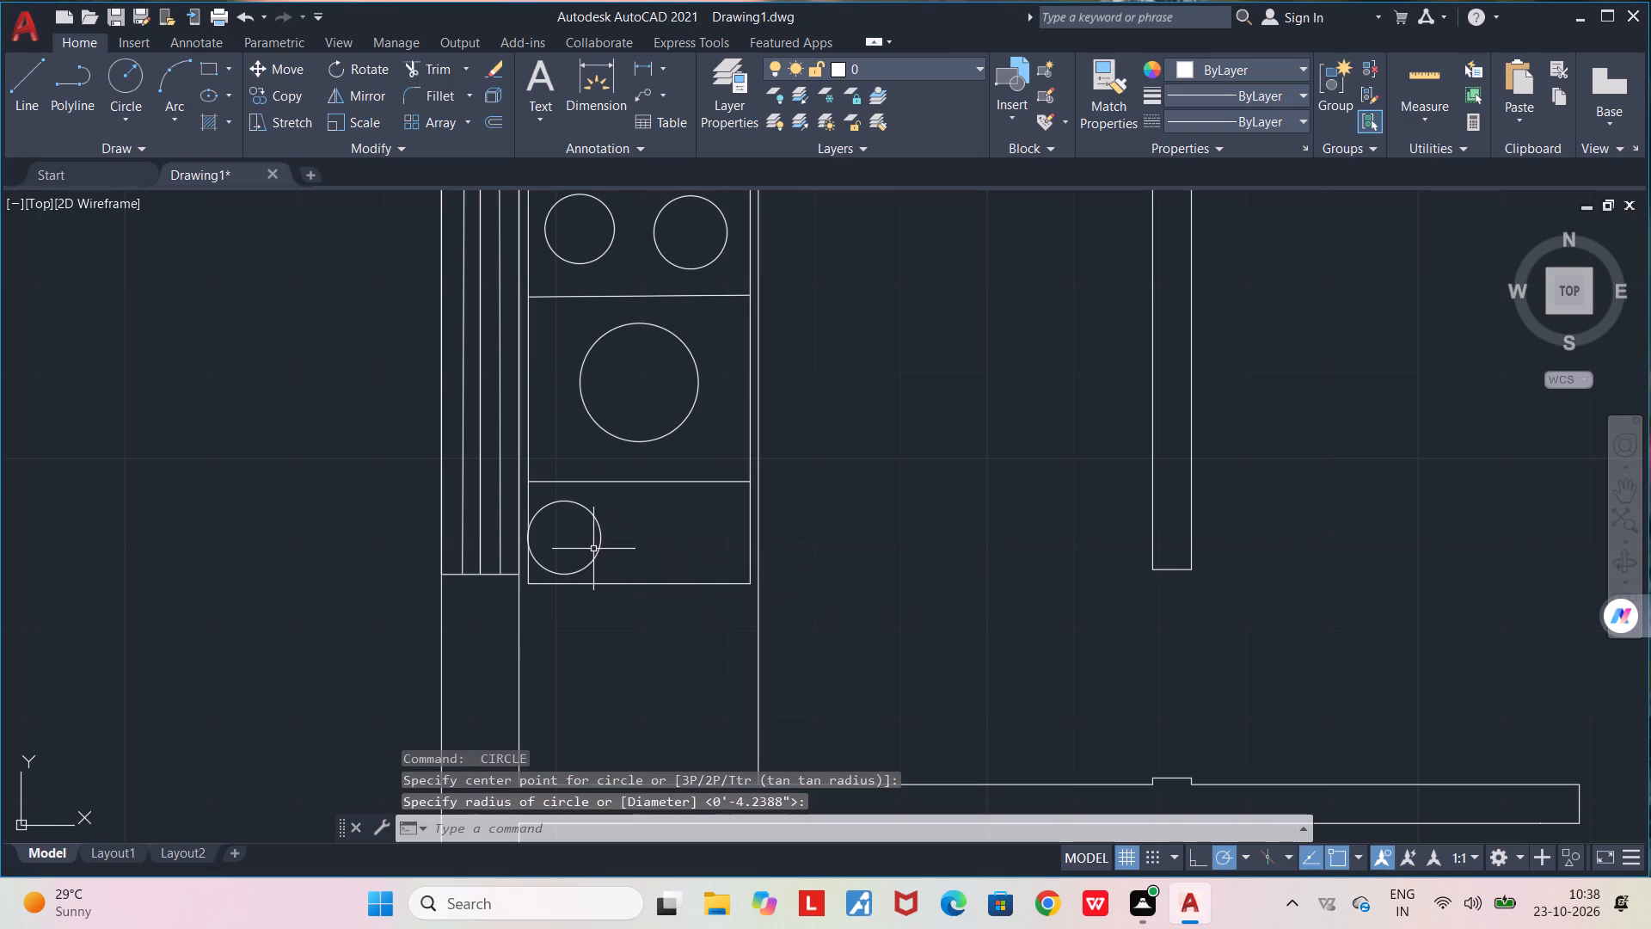
{"action": "key", "text": "space"}
{"action": "left_click", "coordinate": [680, 532]}
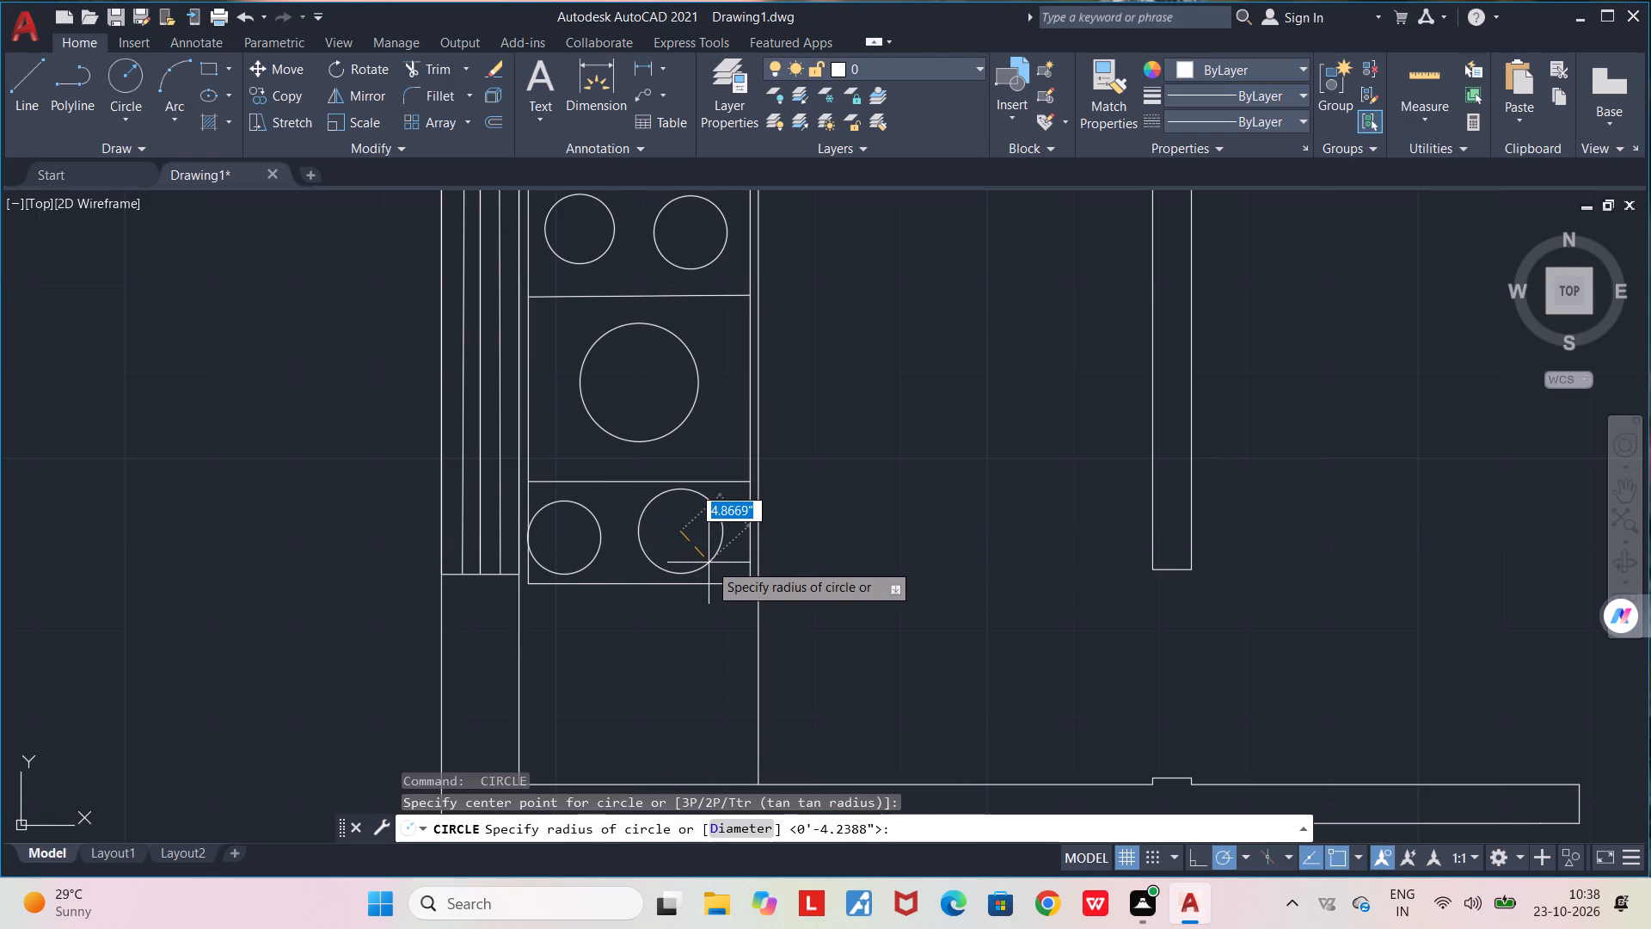
{"action": "left_click", "coordinate": [709, 561]}
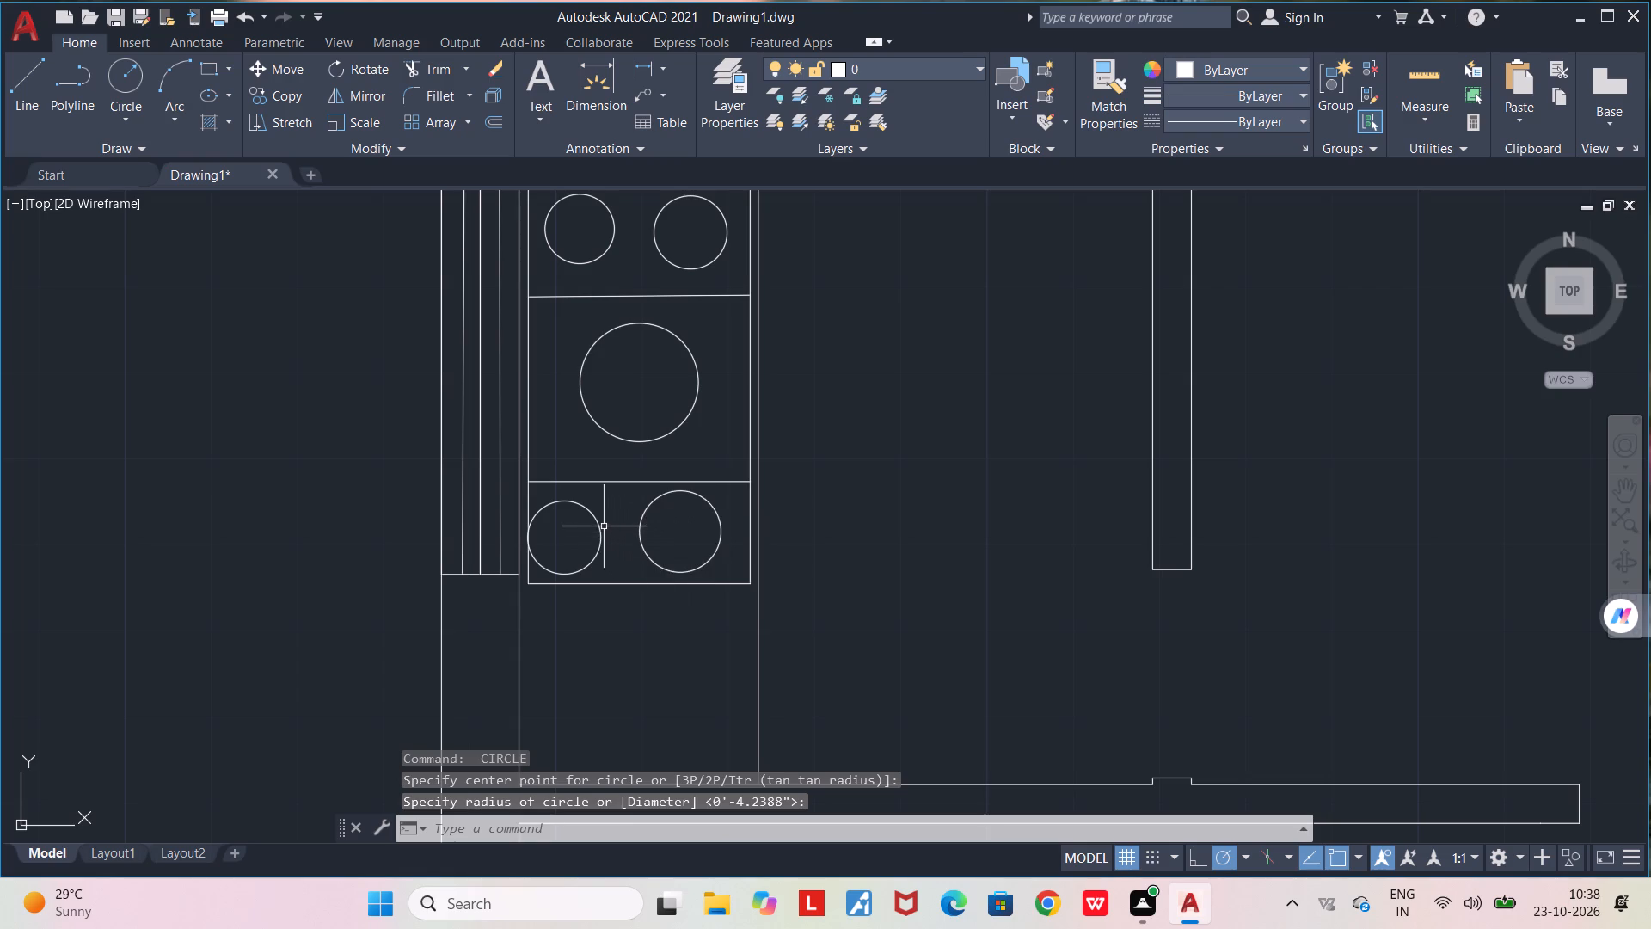
Move the south section's west circle slightly east, clear of the stove's west edge.
{"action": "left_click", "coordinate": [599, 524]}
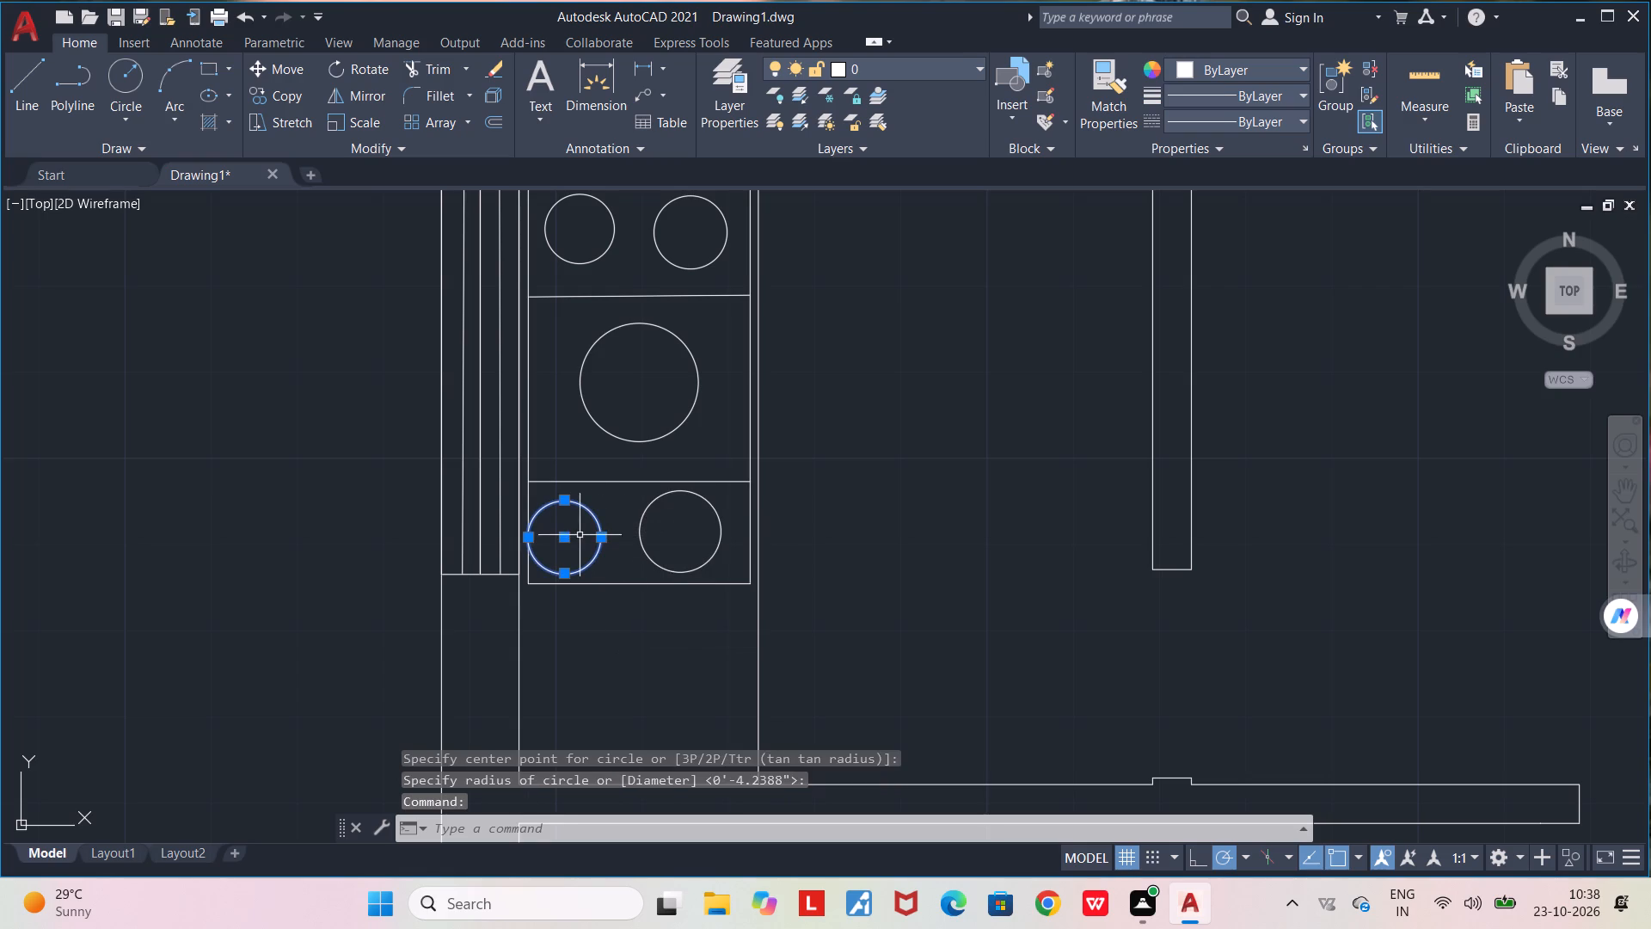
{"action": "left_click_drag", "start_coordinate": [564, 536], "coordinate": [580, 536]}
{"action": "left_click", "coordinate": [580, 536]}
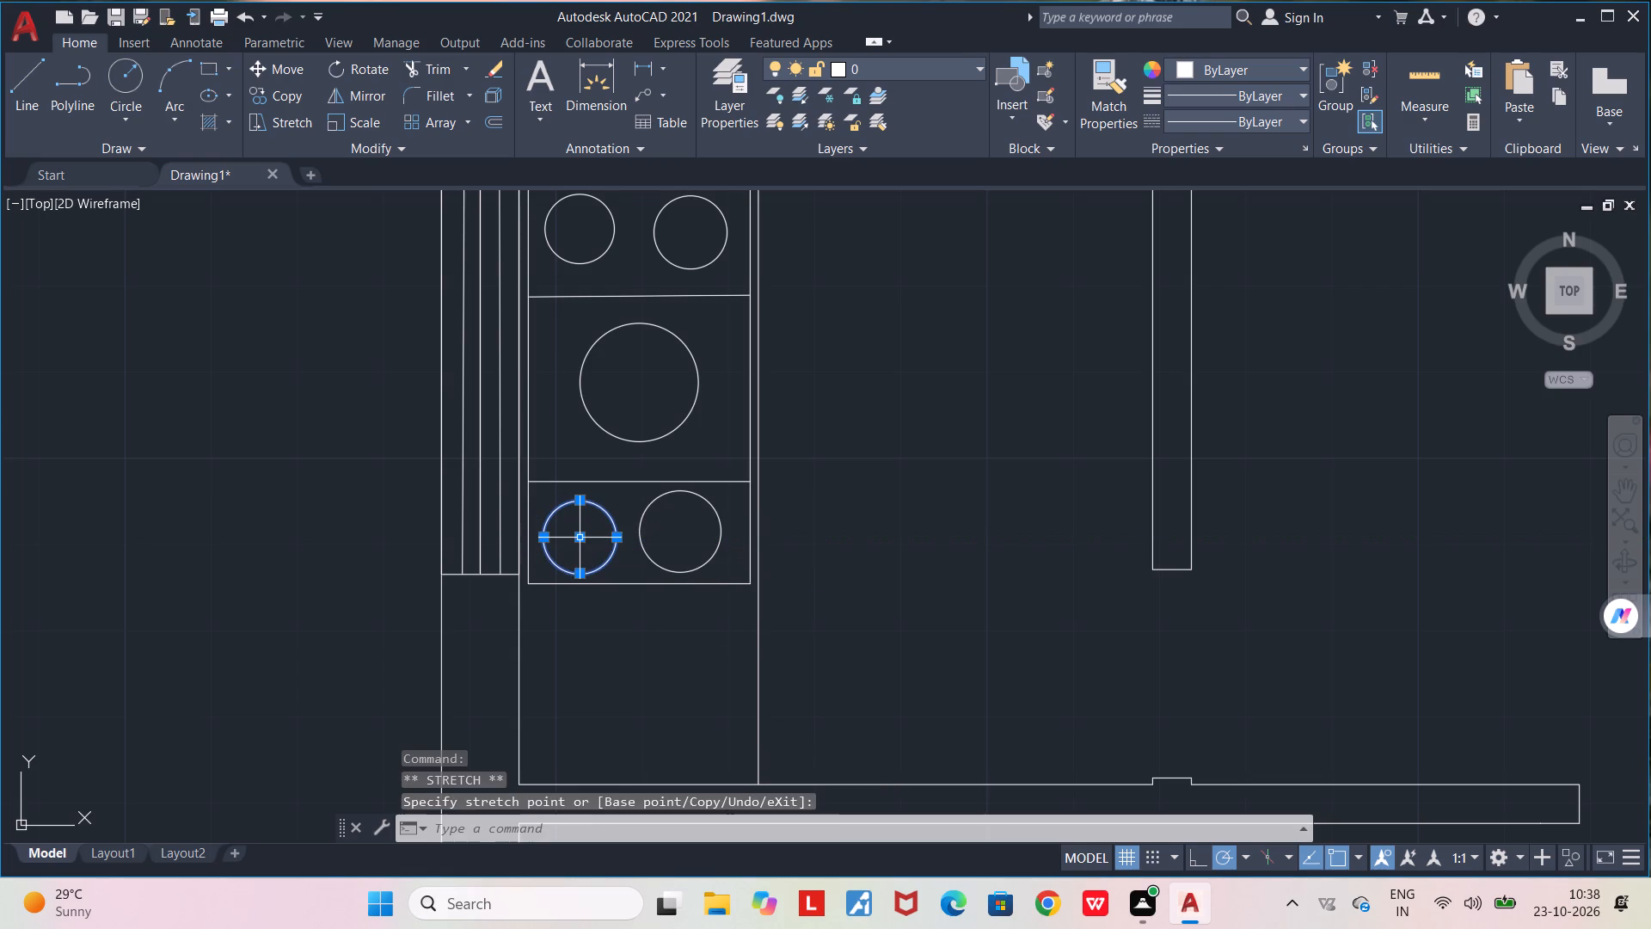
Draw concentric inner circles in the two south burners, about 1.6" radius in the west one and 1.7" in the east one.
{"action": "scroll", "coordinate": [580, 538], "scroll_direction": "down", "scroll_amount": 1}
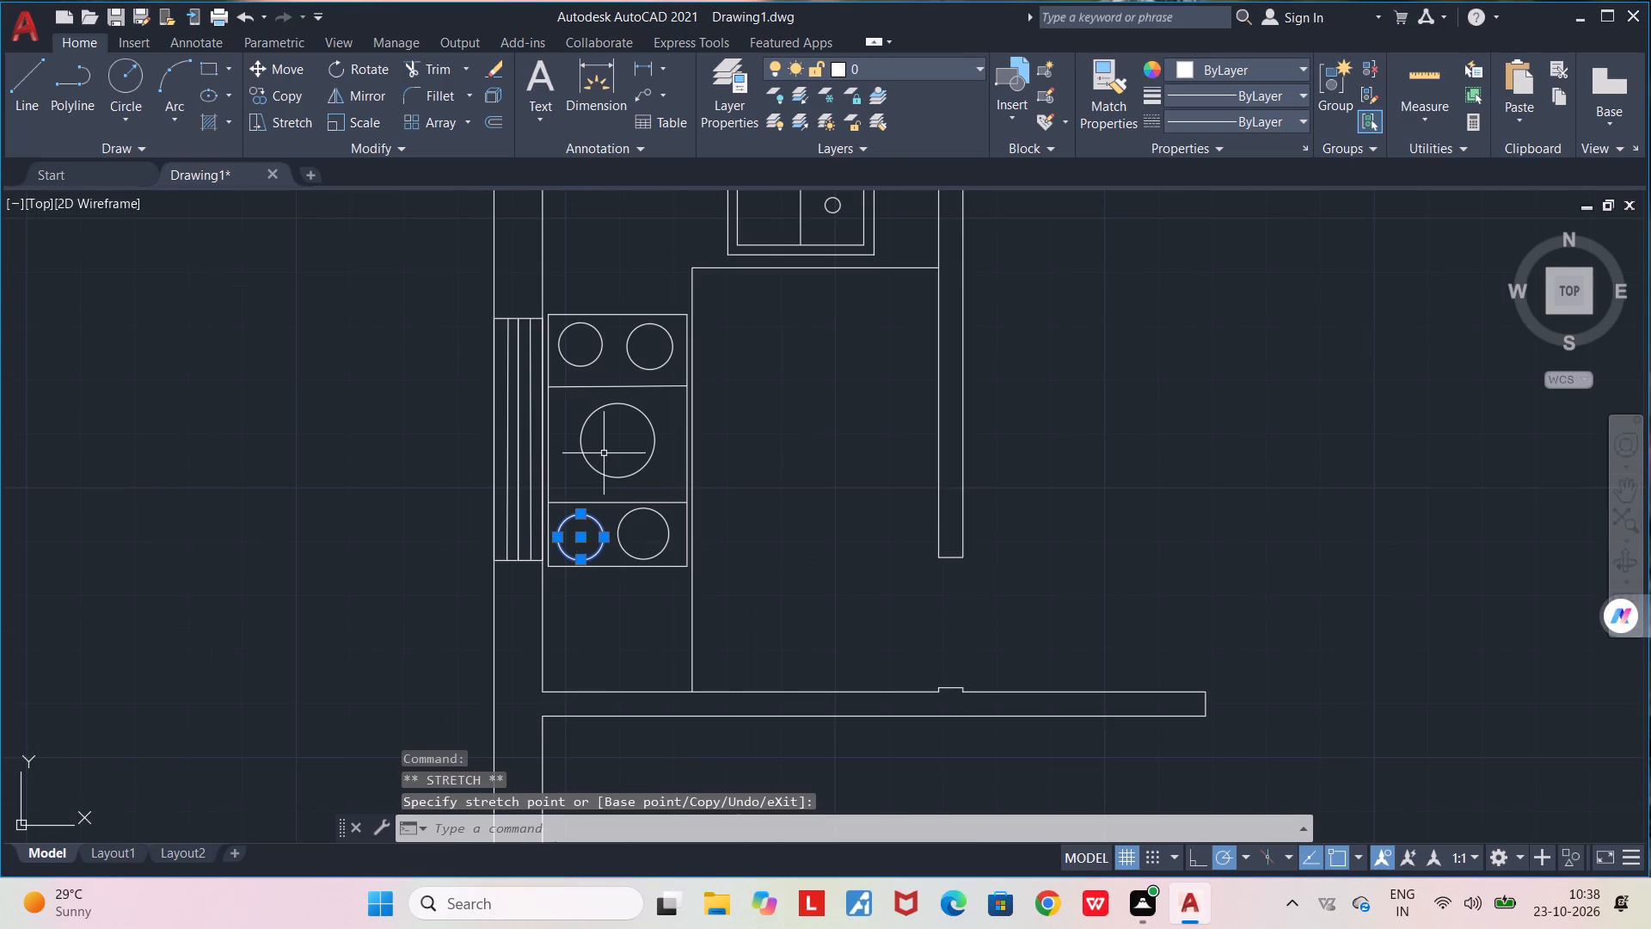
{"action": "key", "text": "space"}
{"action": "scroll", "coordinate": [575, 551], "scroll_direction": "up", "scroll_amount": 2}
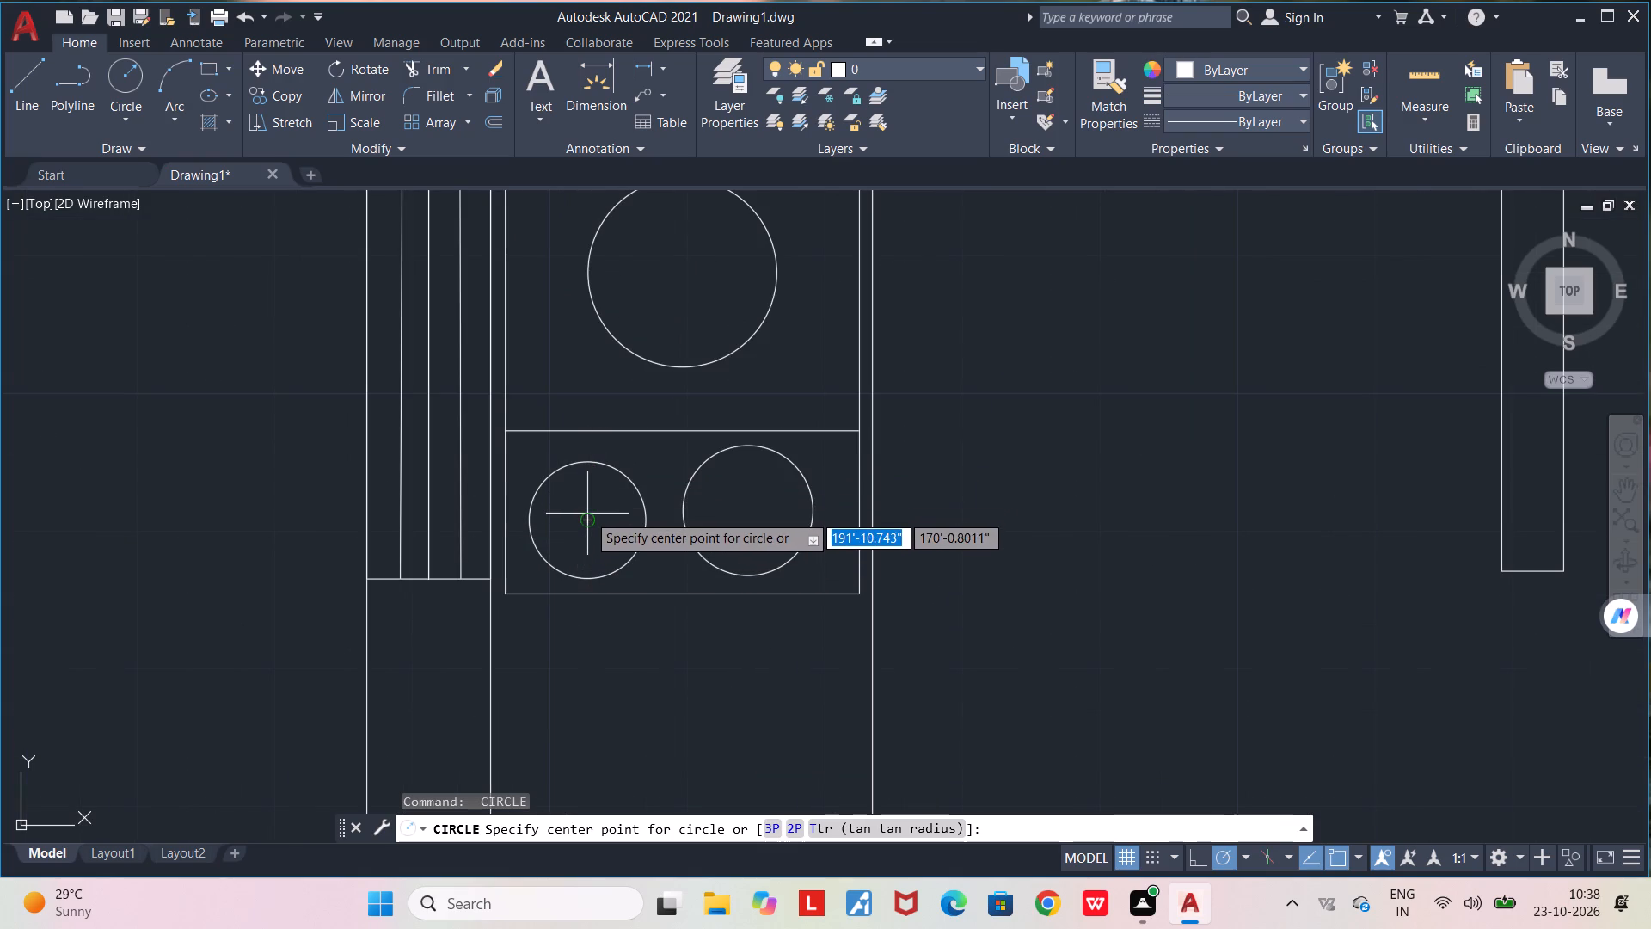
{"action": "left_click", "coordinate": [587, 514]}
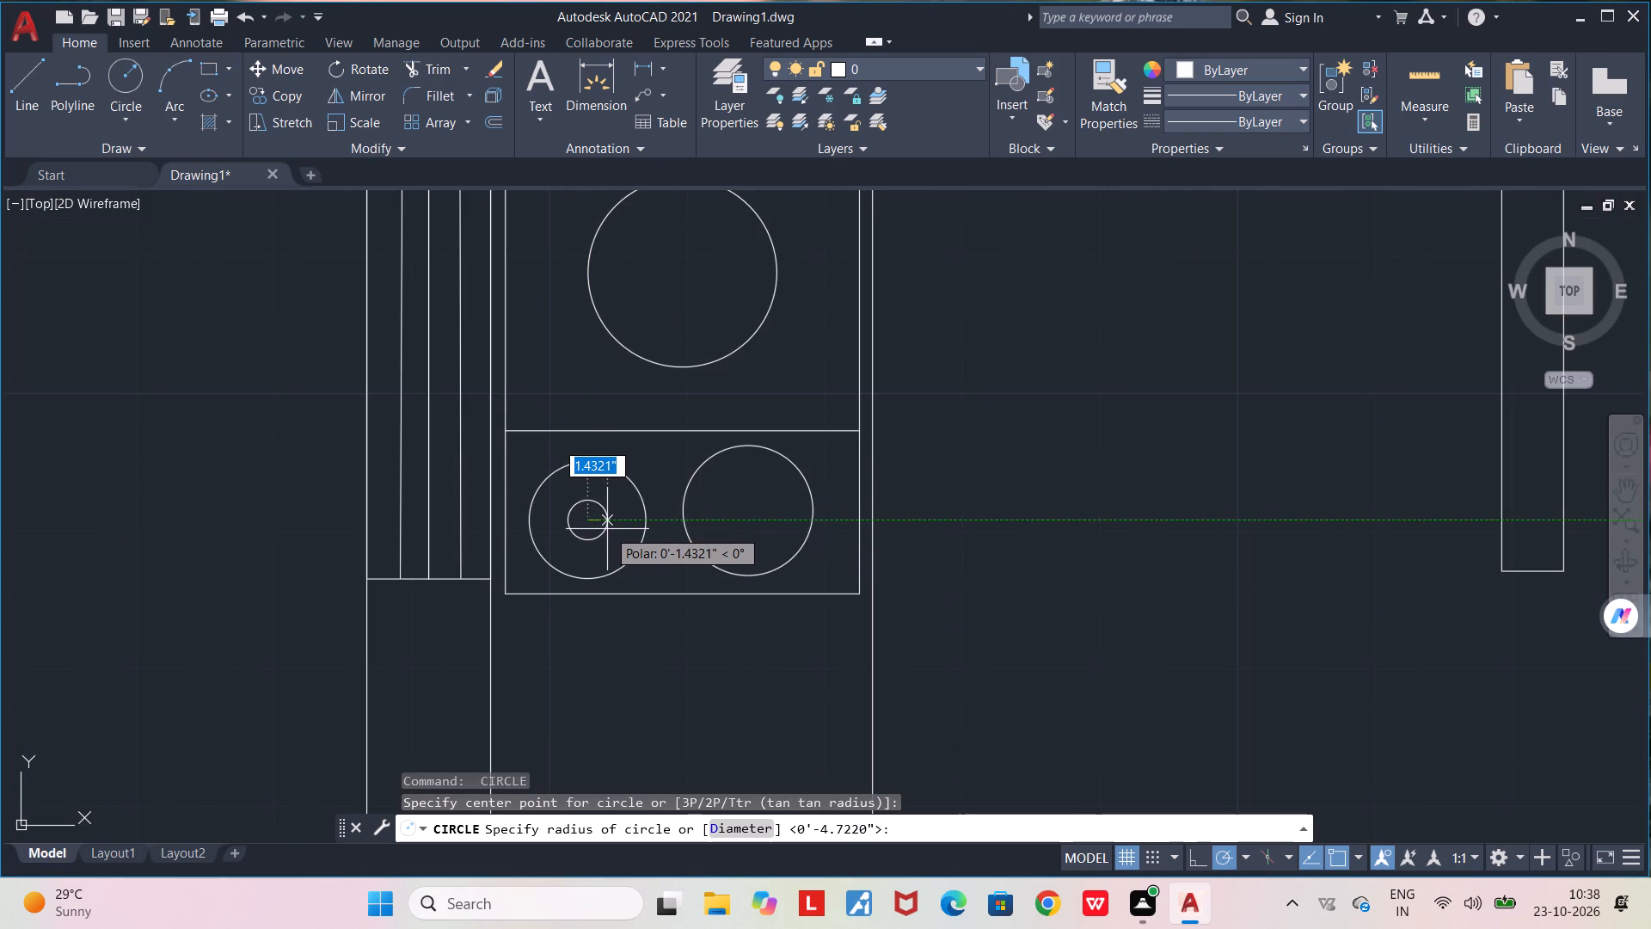
{"action": "left_click", "coordinate": [609, 529]}
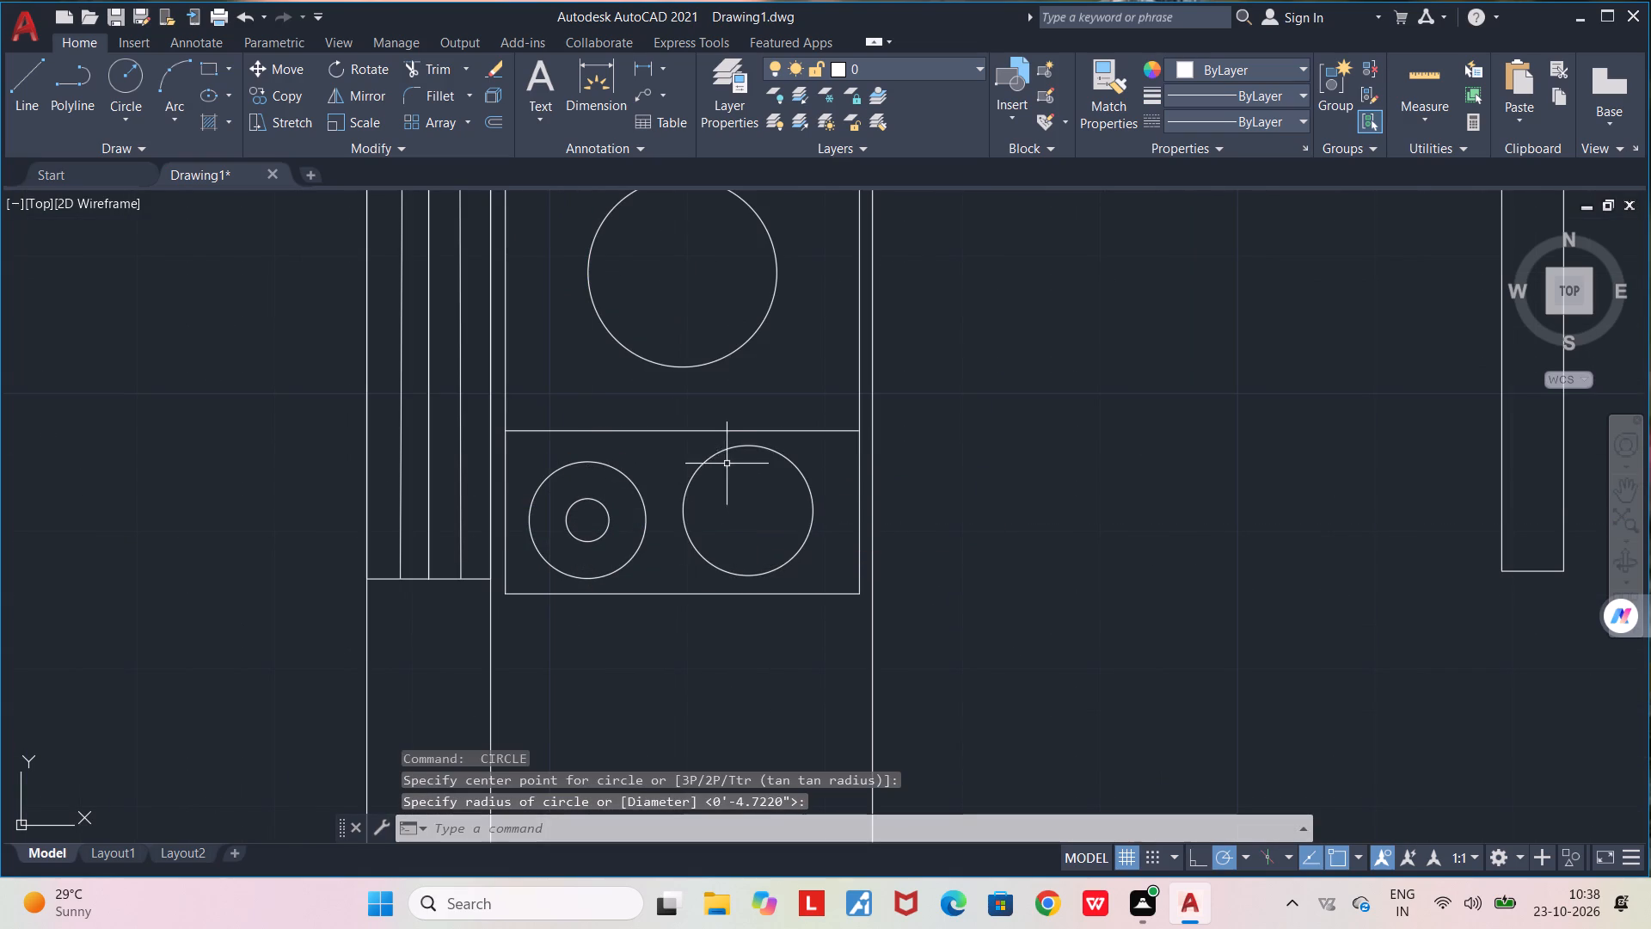
{"action": "key", "text": "space"}
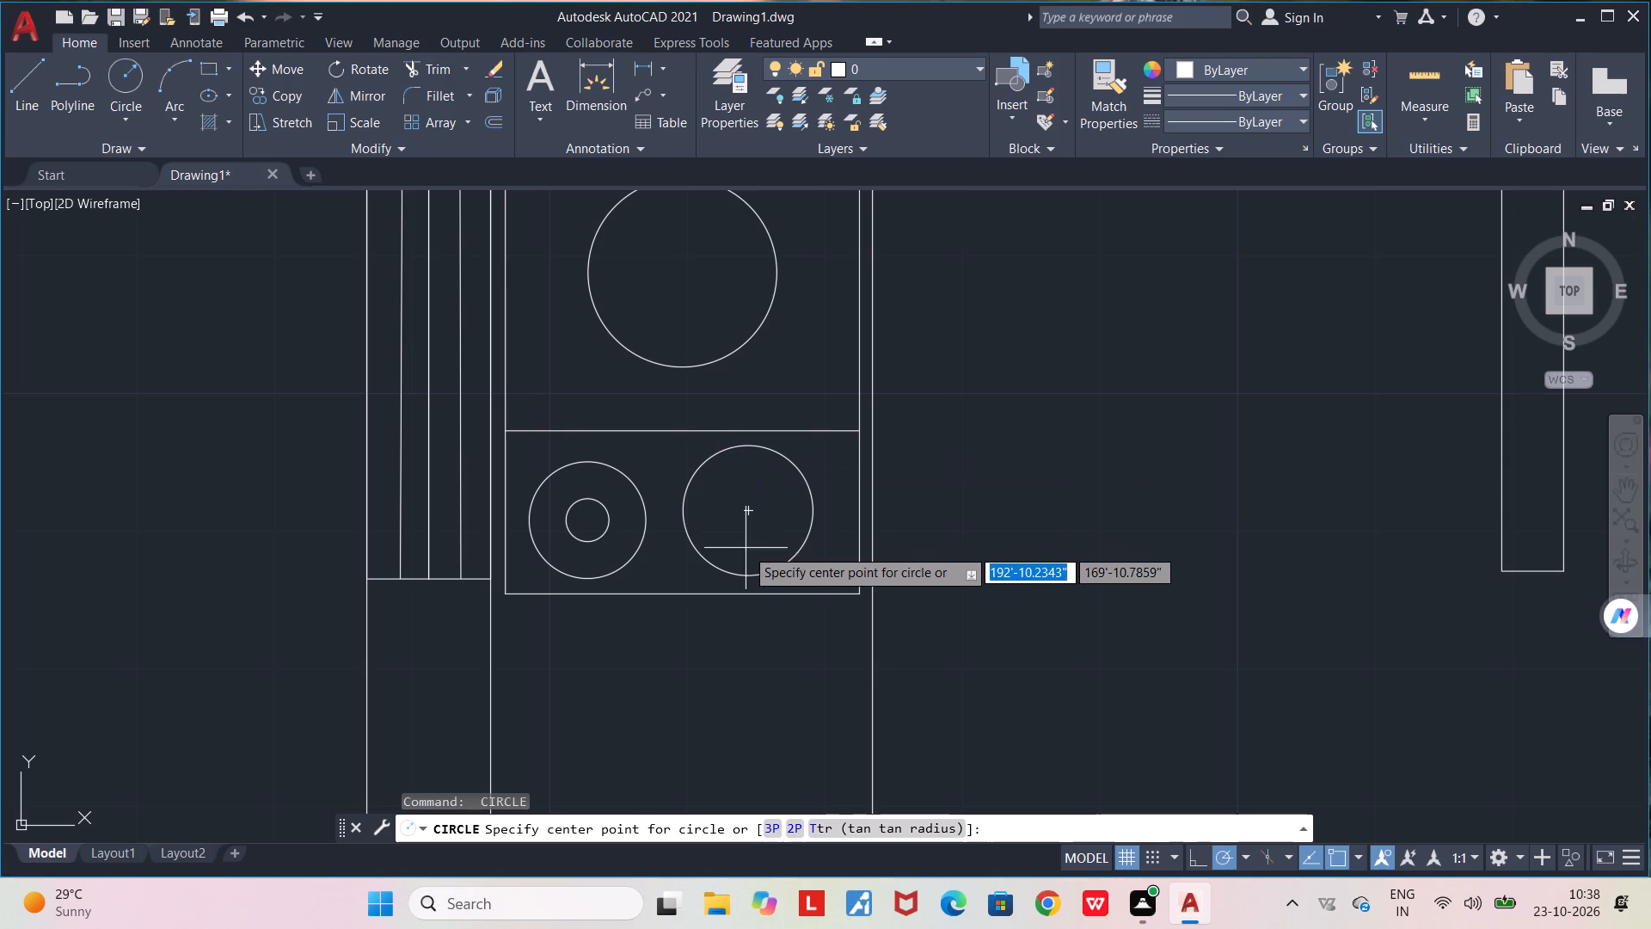
{"action": "left_click", "coordinate": [745, 508]}
{"action": "left_click", "coordinate": [762, 530]}
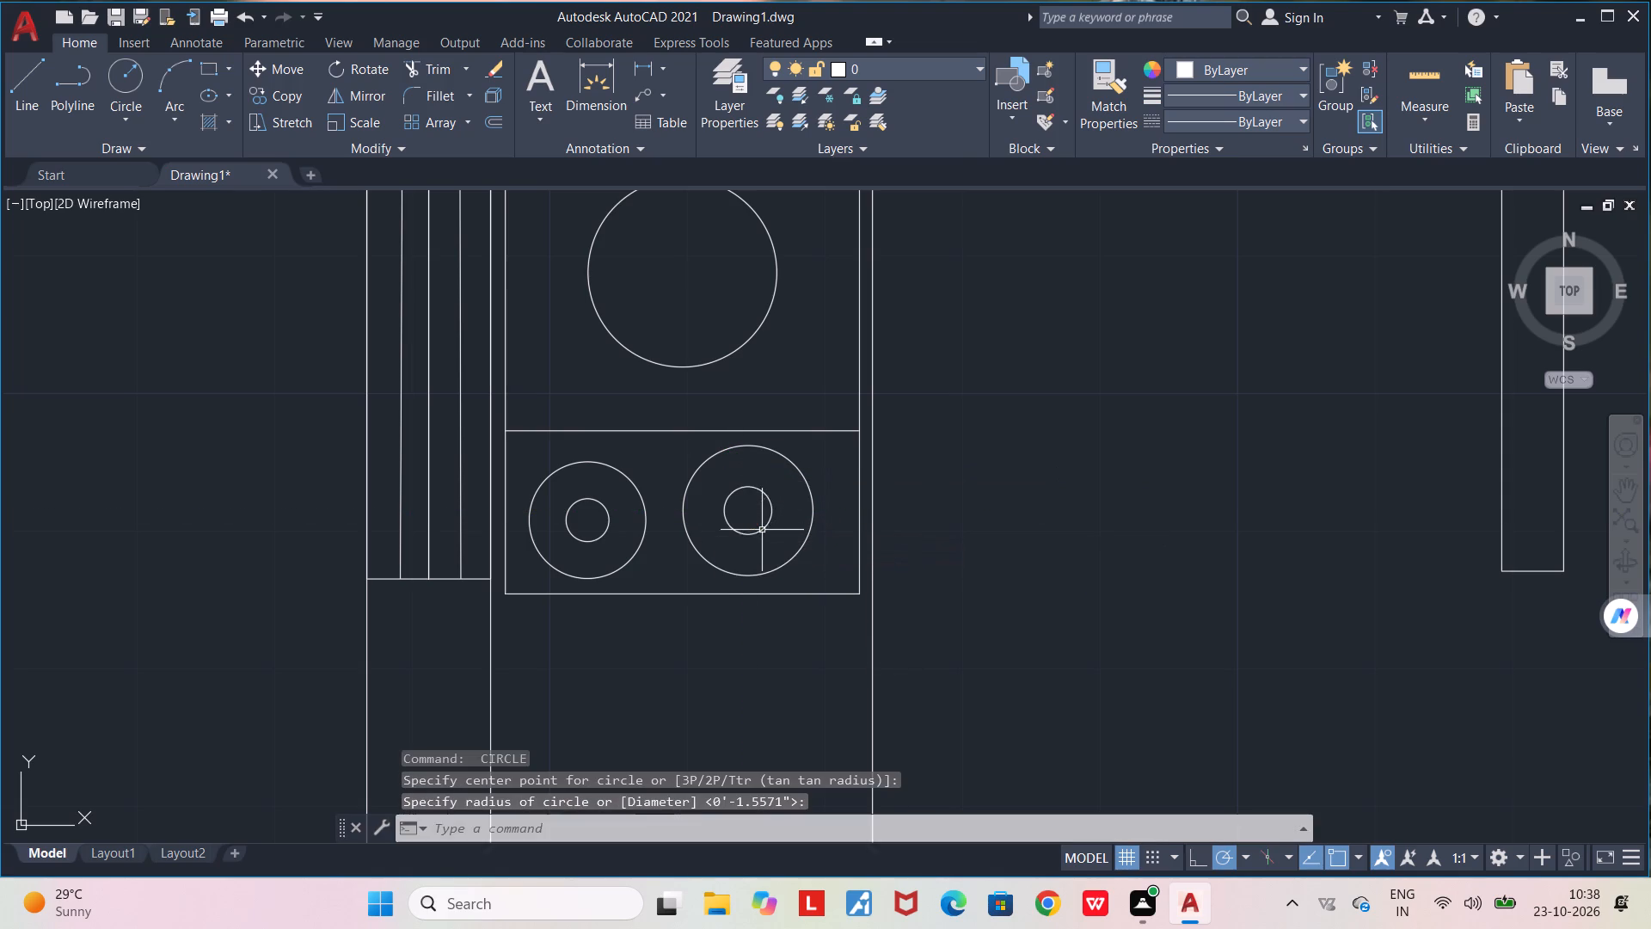
Draw a concentric inner circle of about 2.7" radius in the large middle burner.
{"action": "key", "text": "space"}
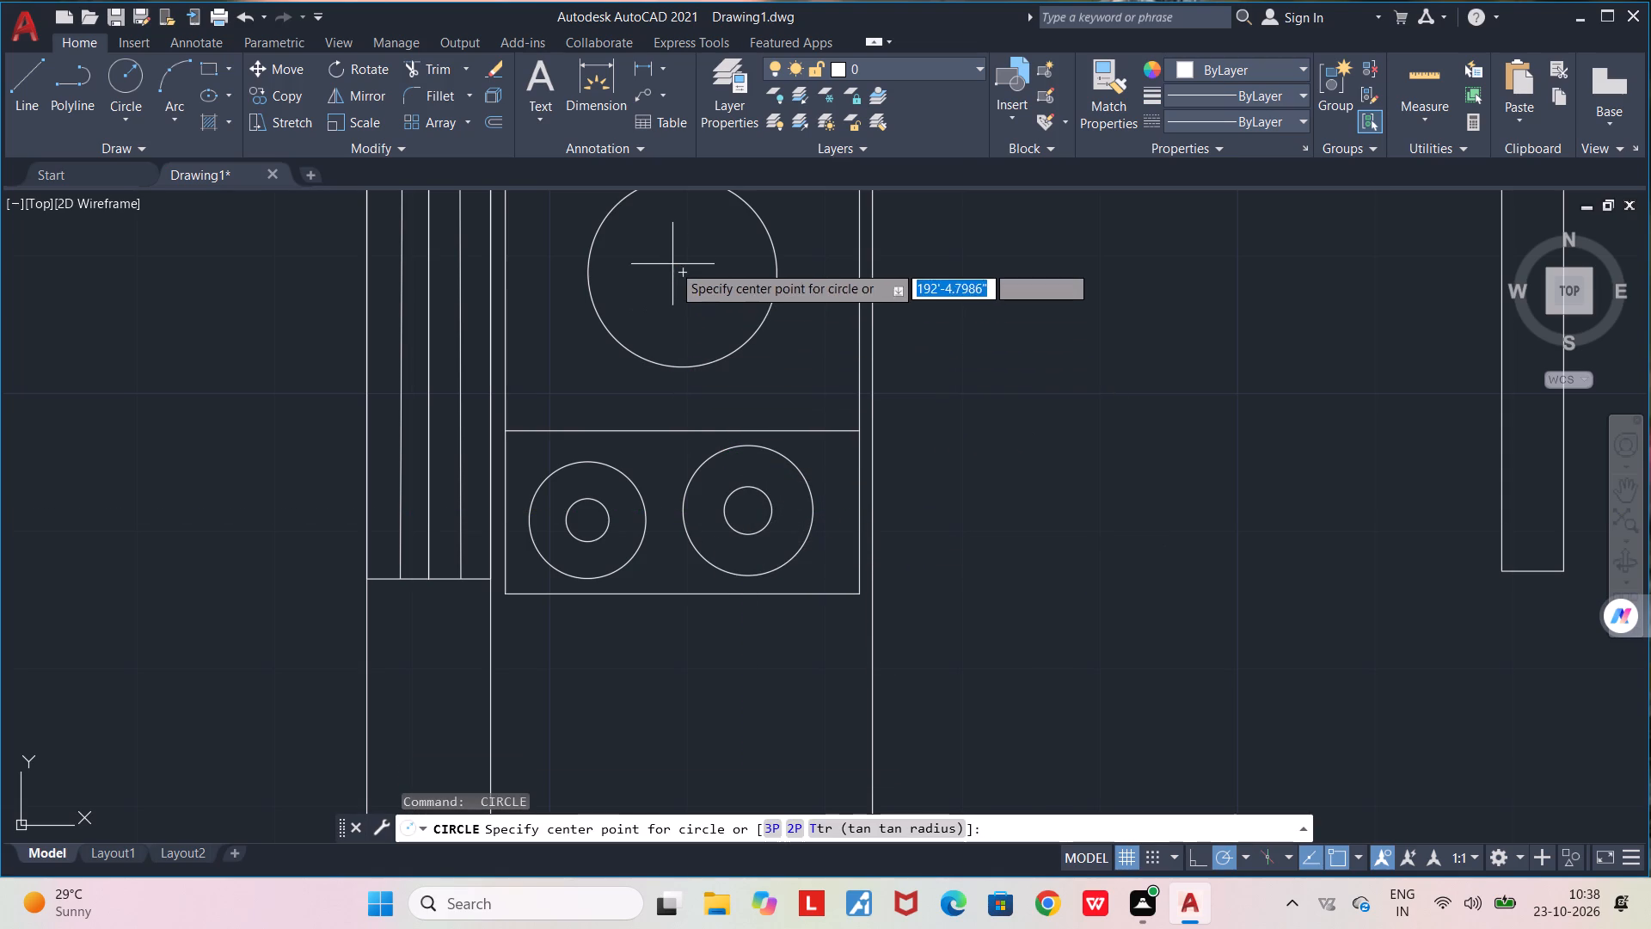
{"action": "left_click", "coordinate": [684, 271]}
{"action": "left_click", "coordinate": [699, 306]}
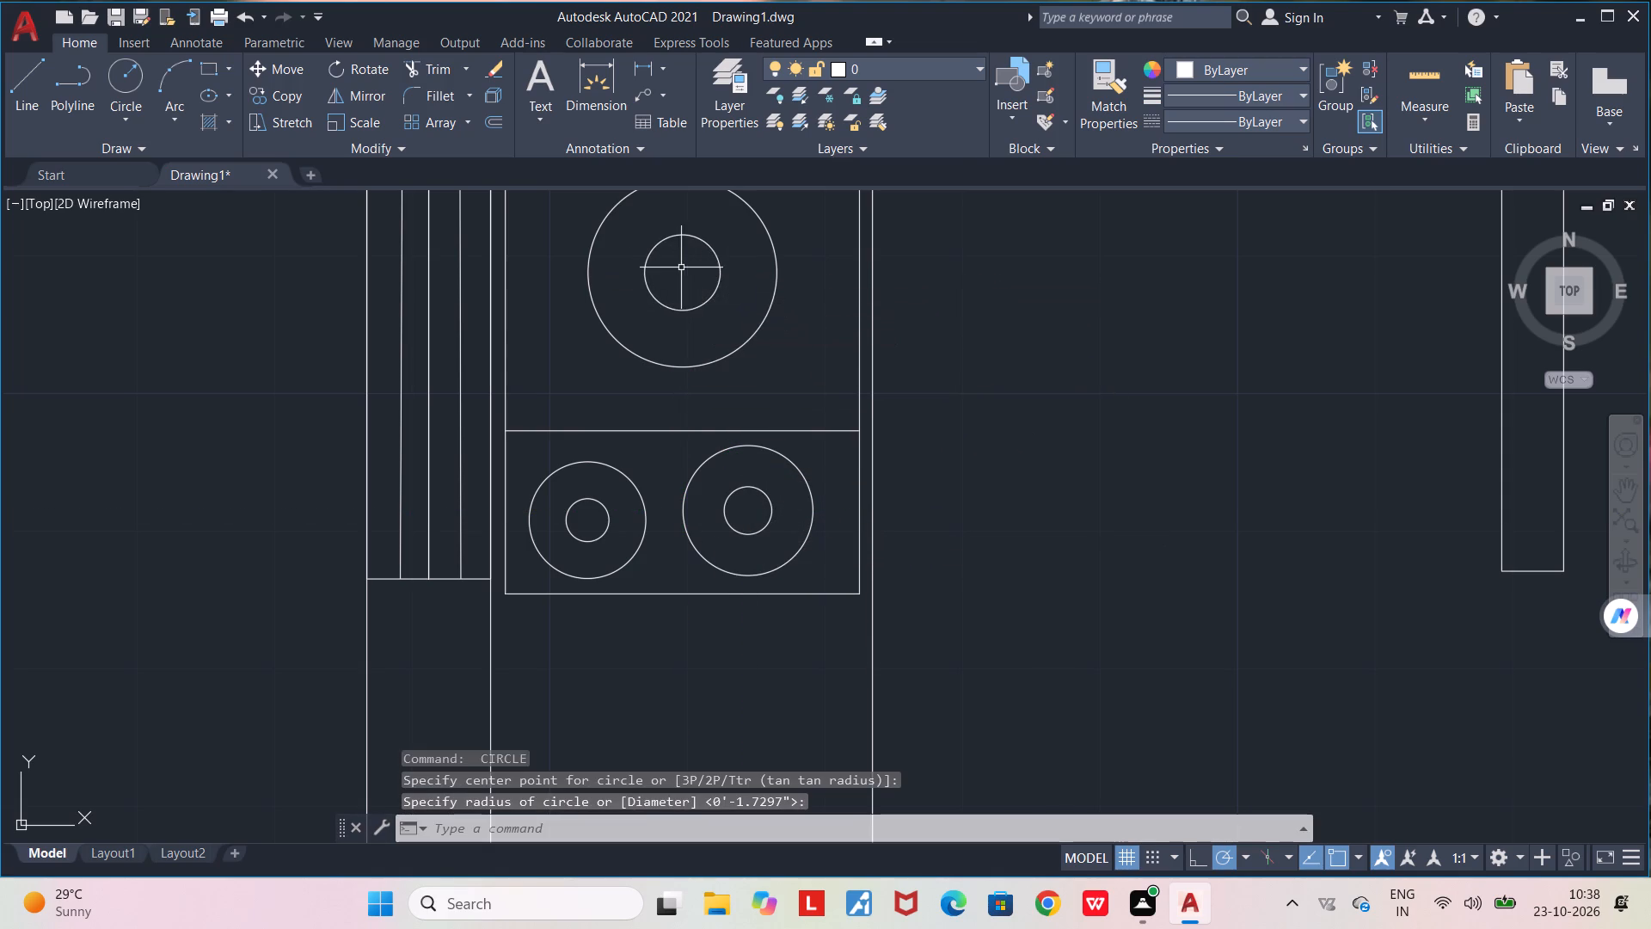
Draw concentric inner circles in the two north burners, making the west one about 2" in radius.
{"action": "middle_click_drag", "start_coordinate": [678, 265], "coordinate": [702, 603]}
{"action": "key", "text": "space"}
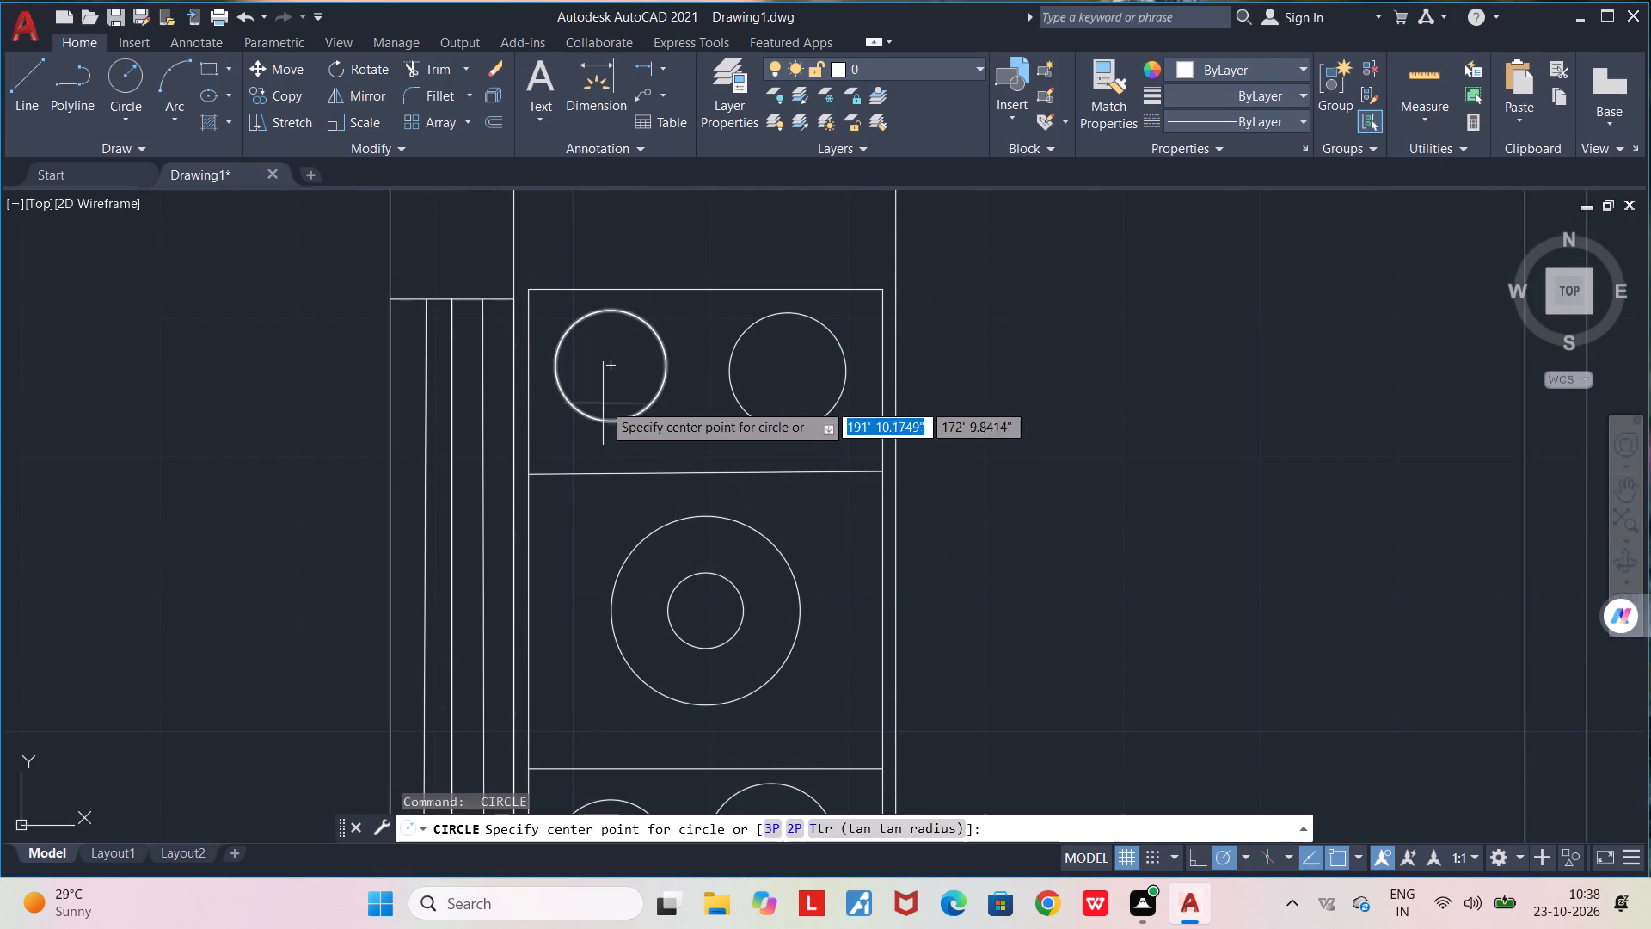
{"action": "left_click", "coordinate": [614, 361]}
{"action": "left_click", "coordinate": [624, 389]}
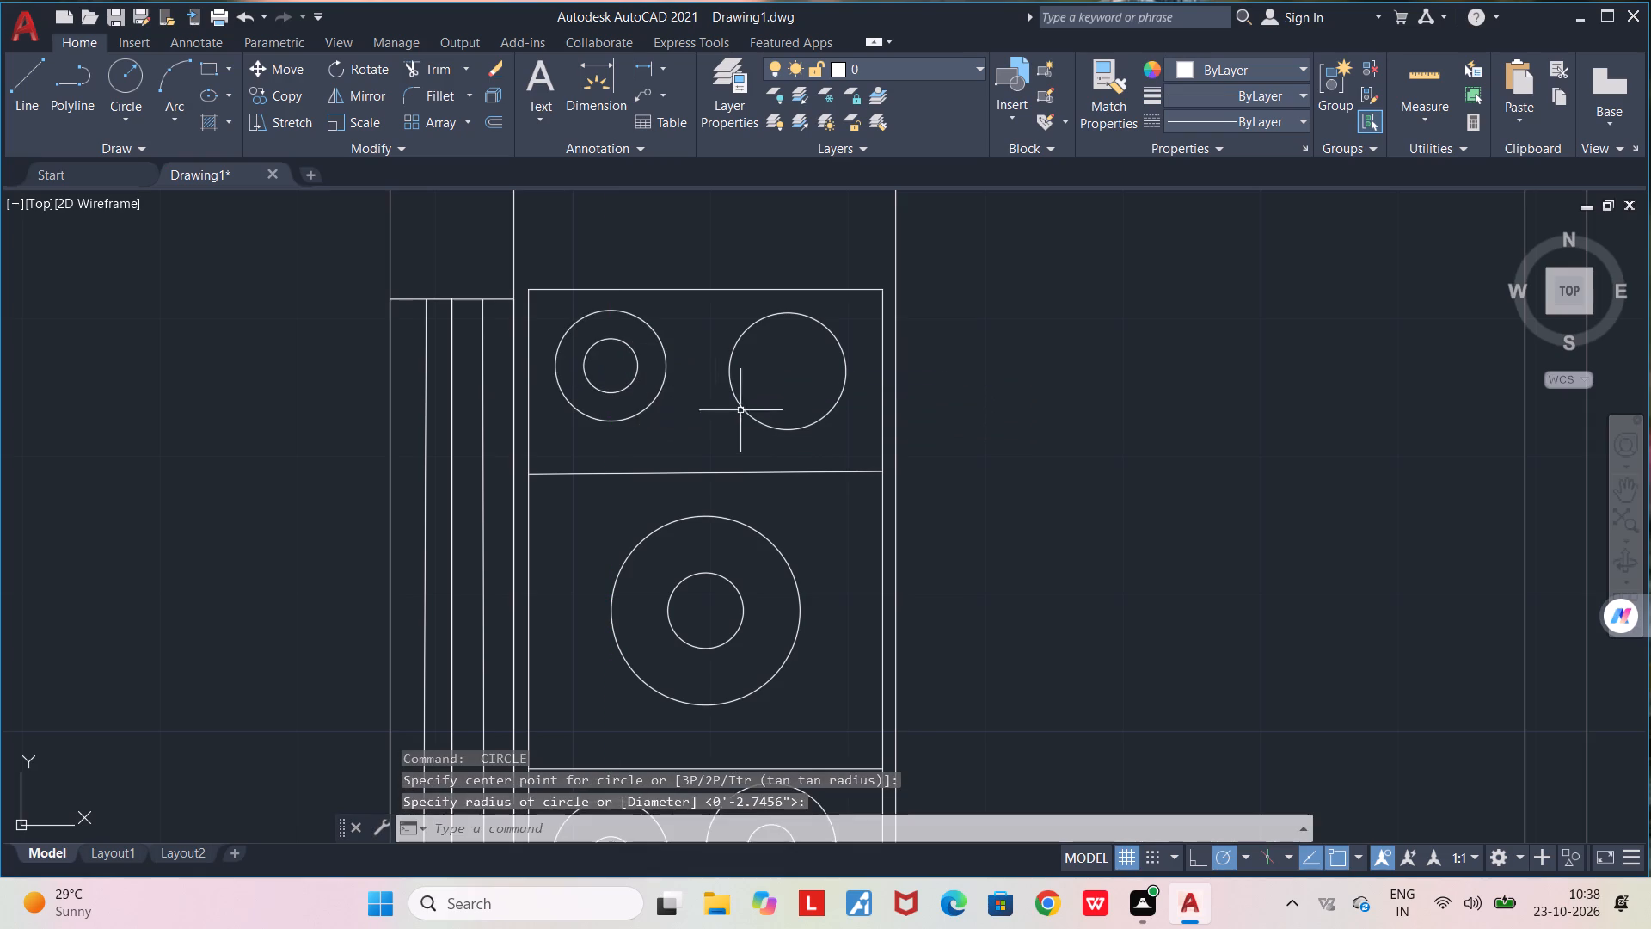
{"action": "key", "text": "space"}
{"action": "left_click", "coordinate": [791, 366]}
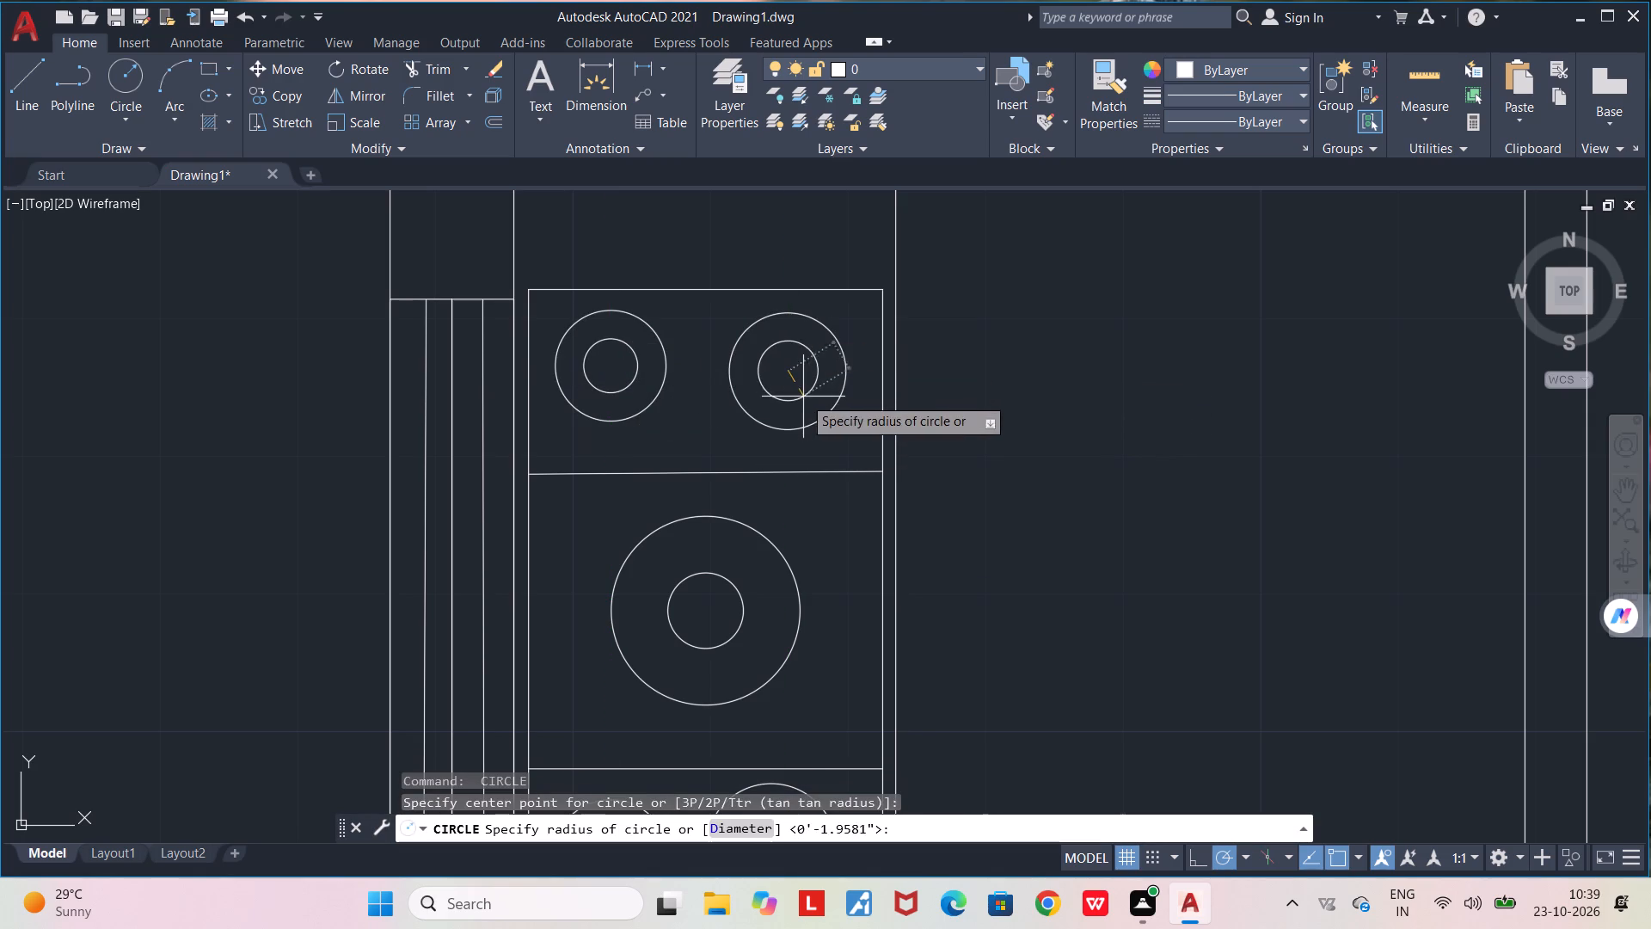
{"action": "left_click", "coordinate": [803, 397]}
In the room south of the kitchen, draw a vertical line aligned with the counter edge from the north wall past the south wall.
{"action": "scroll", "coordinate": [795, 487], "scroll_direction": "down", "scroll_amount": 2}
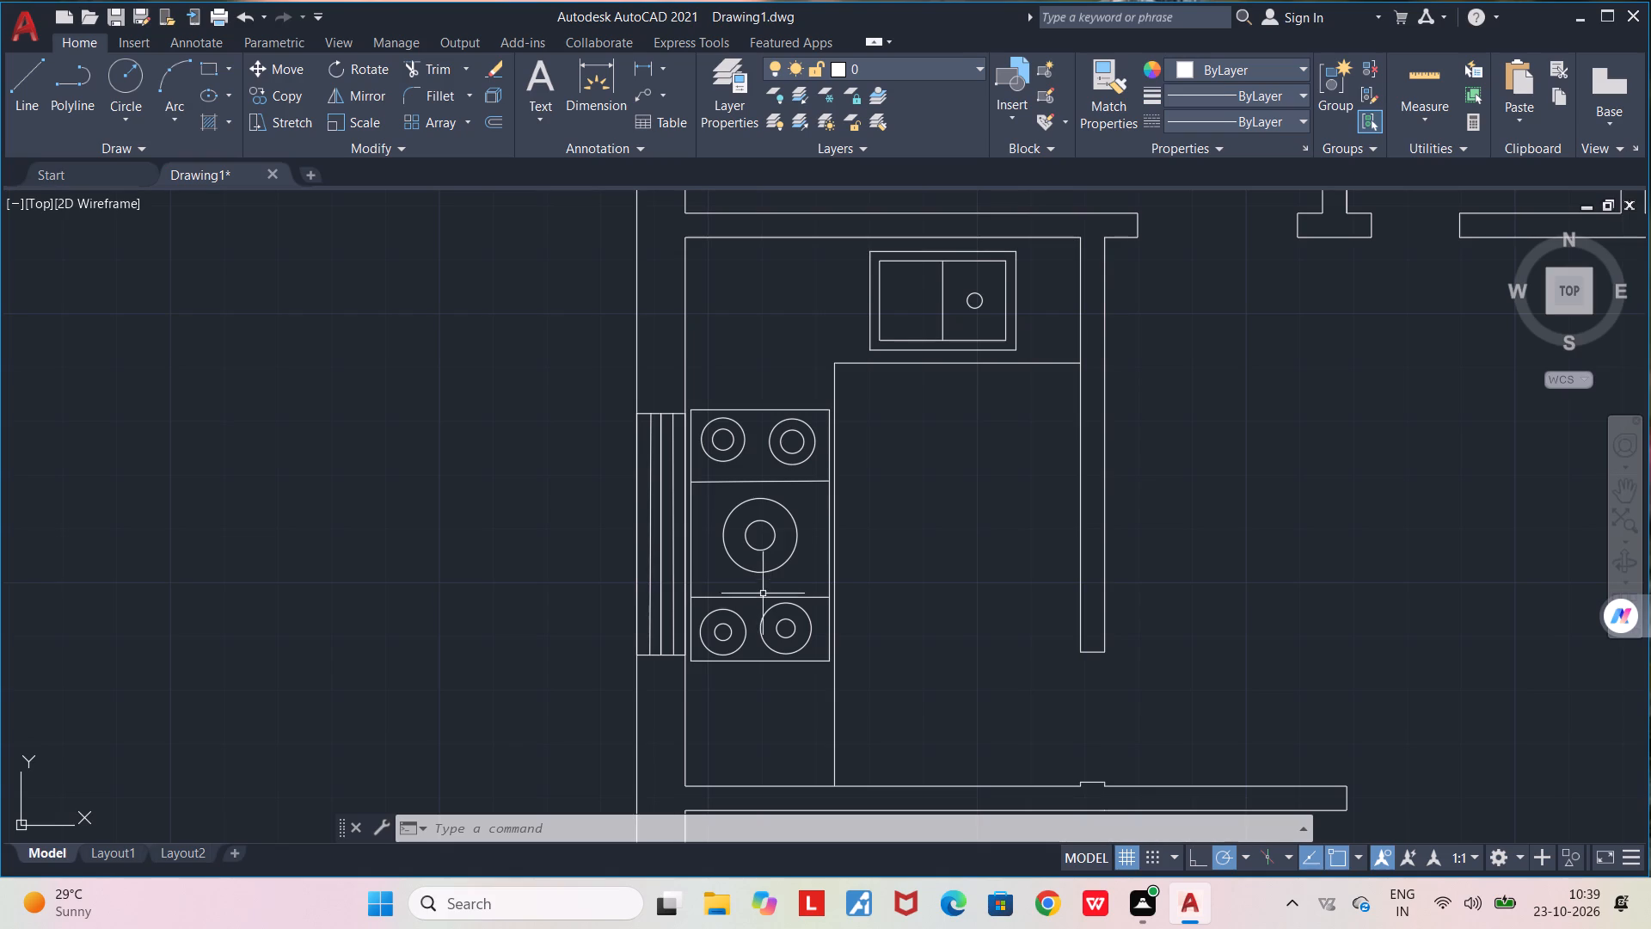
{"action": "middle_click_drag", "start_coordinate": [722, 701], "coordinate": [690, 378]}
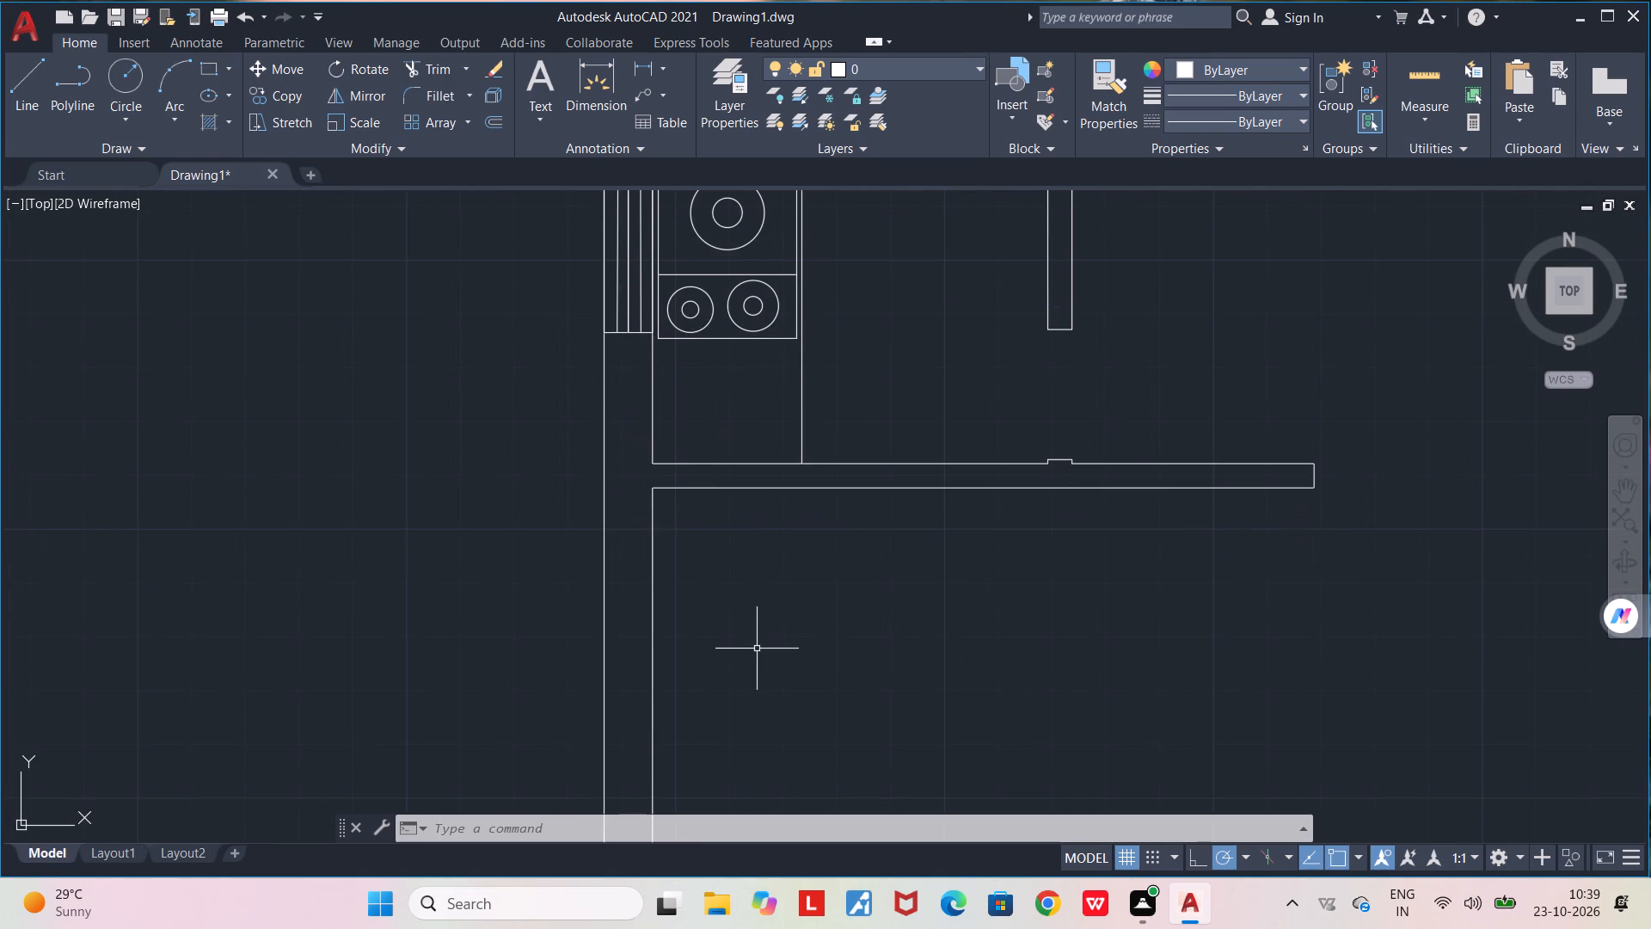
{"action": "middle_click_drag", "start_coordinate": [751, 644], "coordinate": [703, 471]}
{"action": "scroll", "coordinate": [703, 471], "scroll_direction": "down", "scroll_amount": 2}
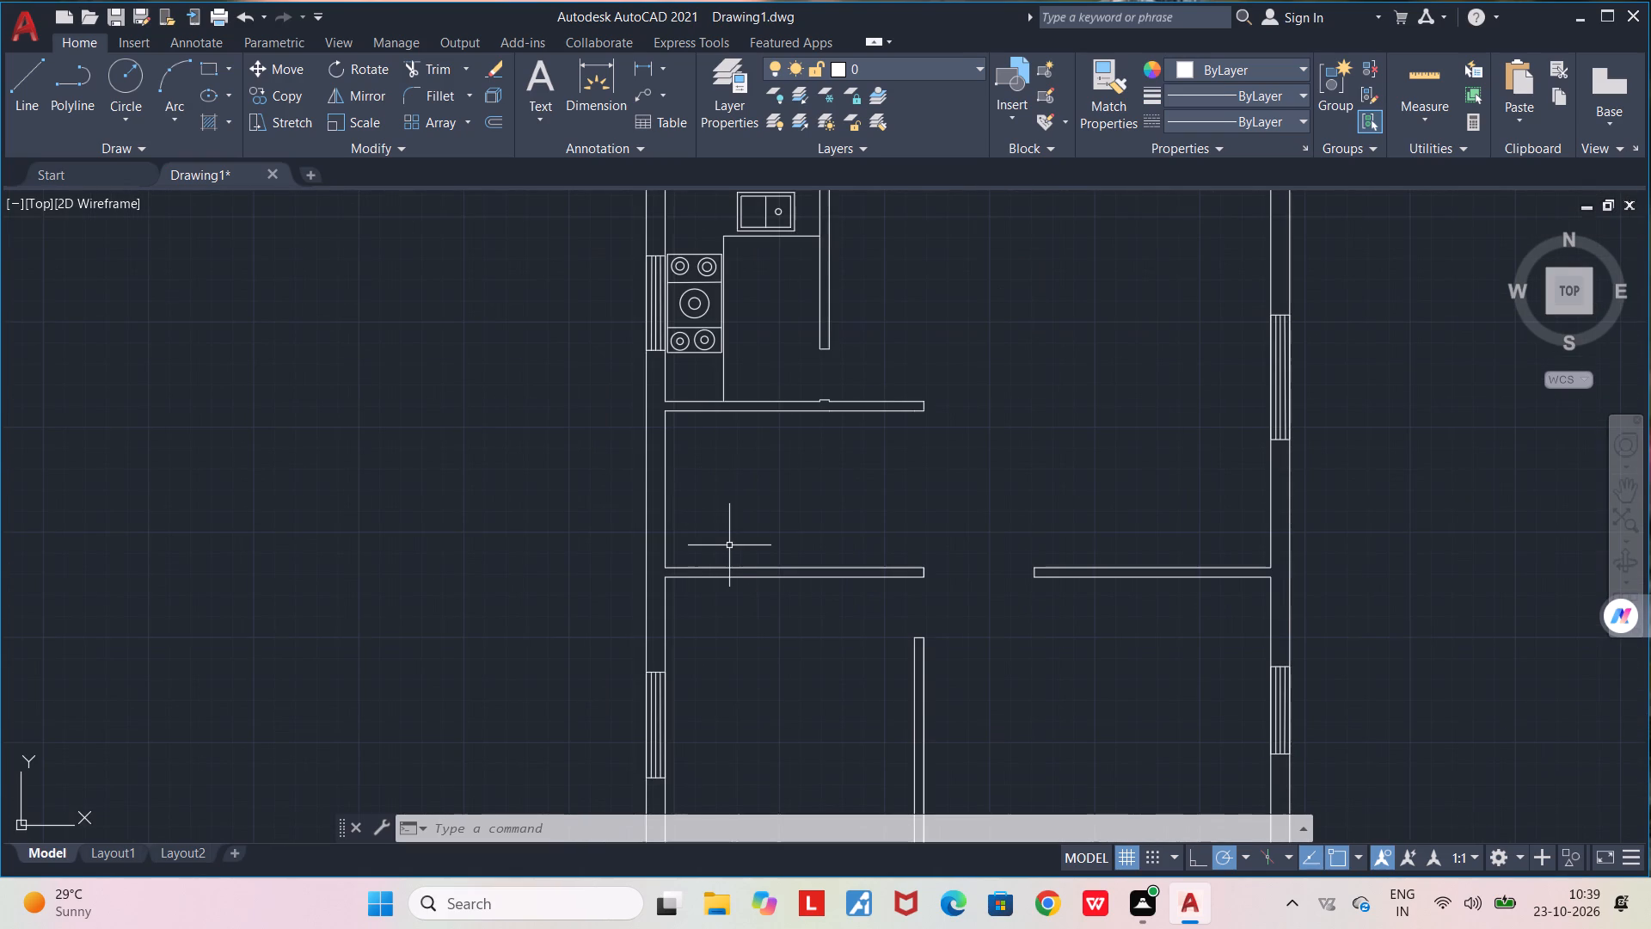
{"action": "scroll", "coordinate": [729, 545], "scroll_direction": "up", "scroll_amount": 1}
{"action": "key", "text": "l"}
{"action": "key", "text": "Return"}
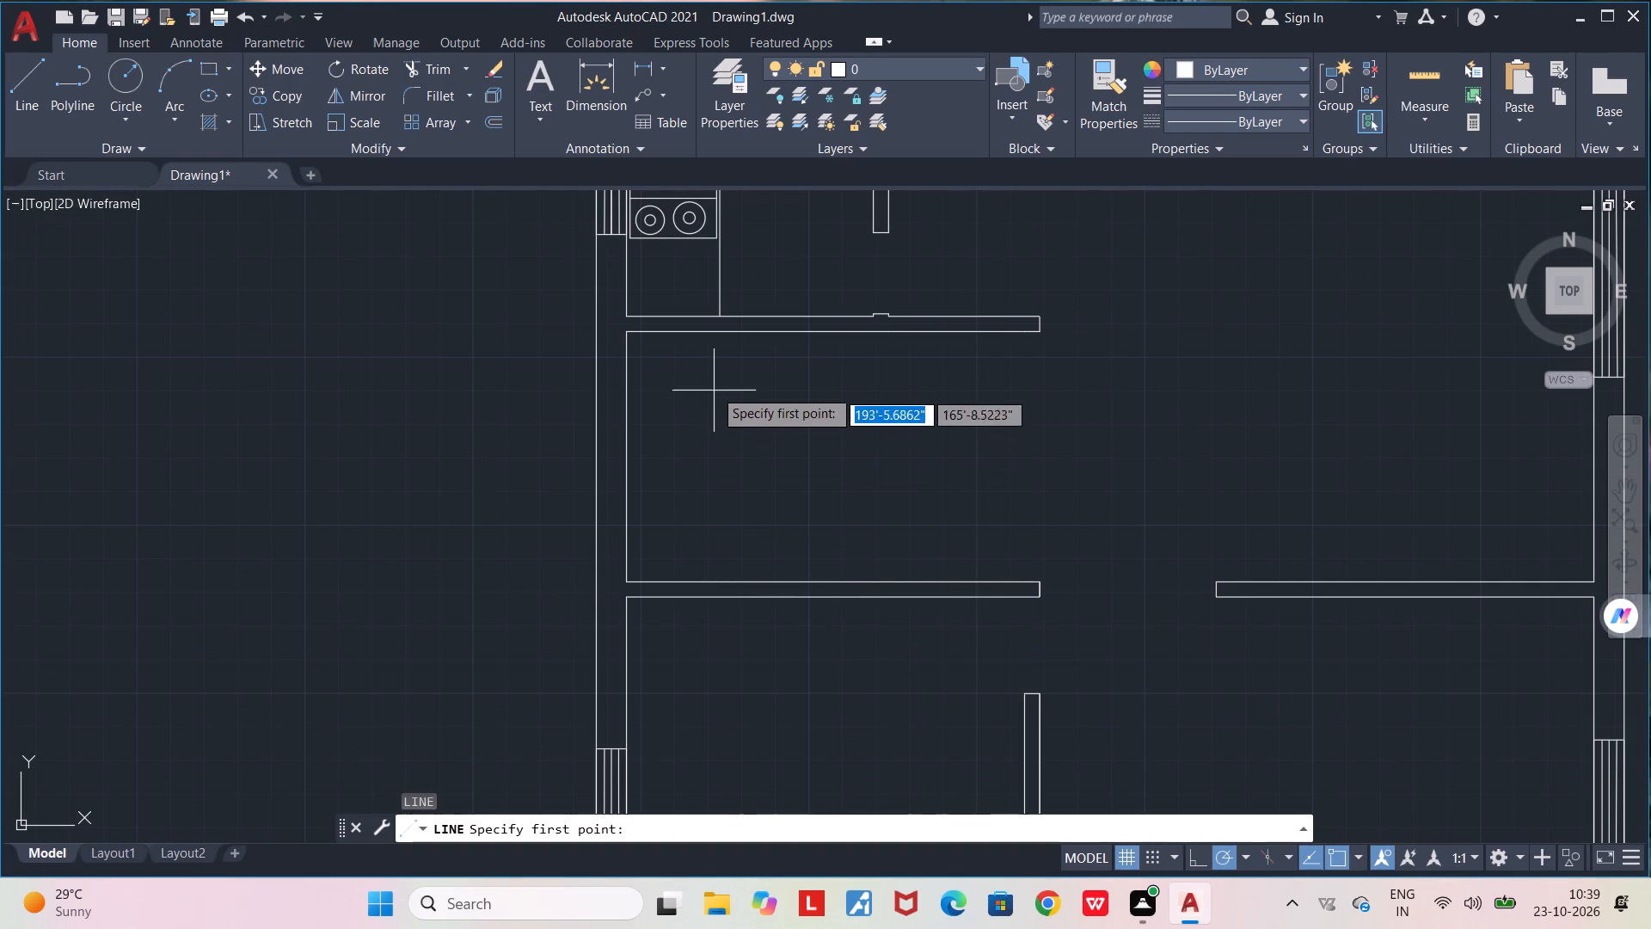
{"action": "left_click", "coordinate": [720, 335]}
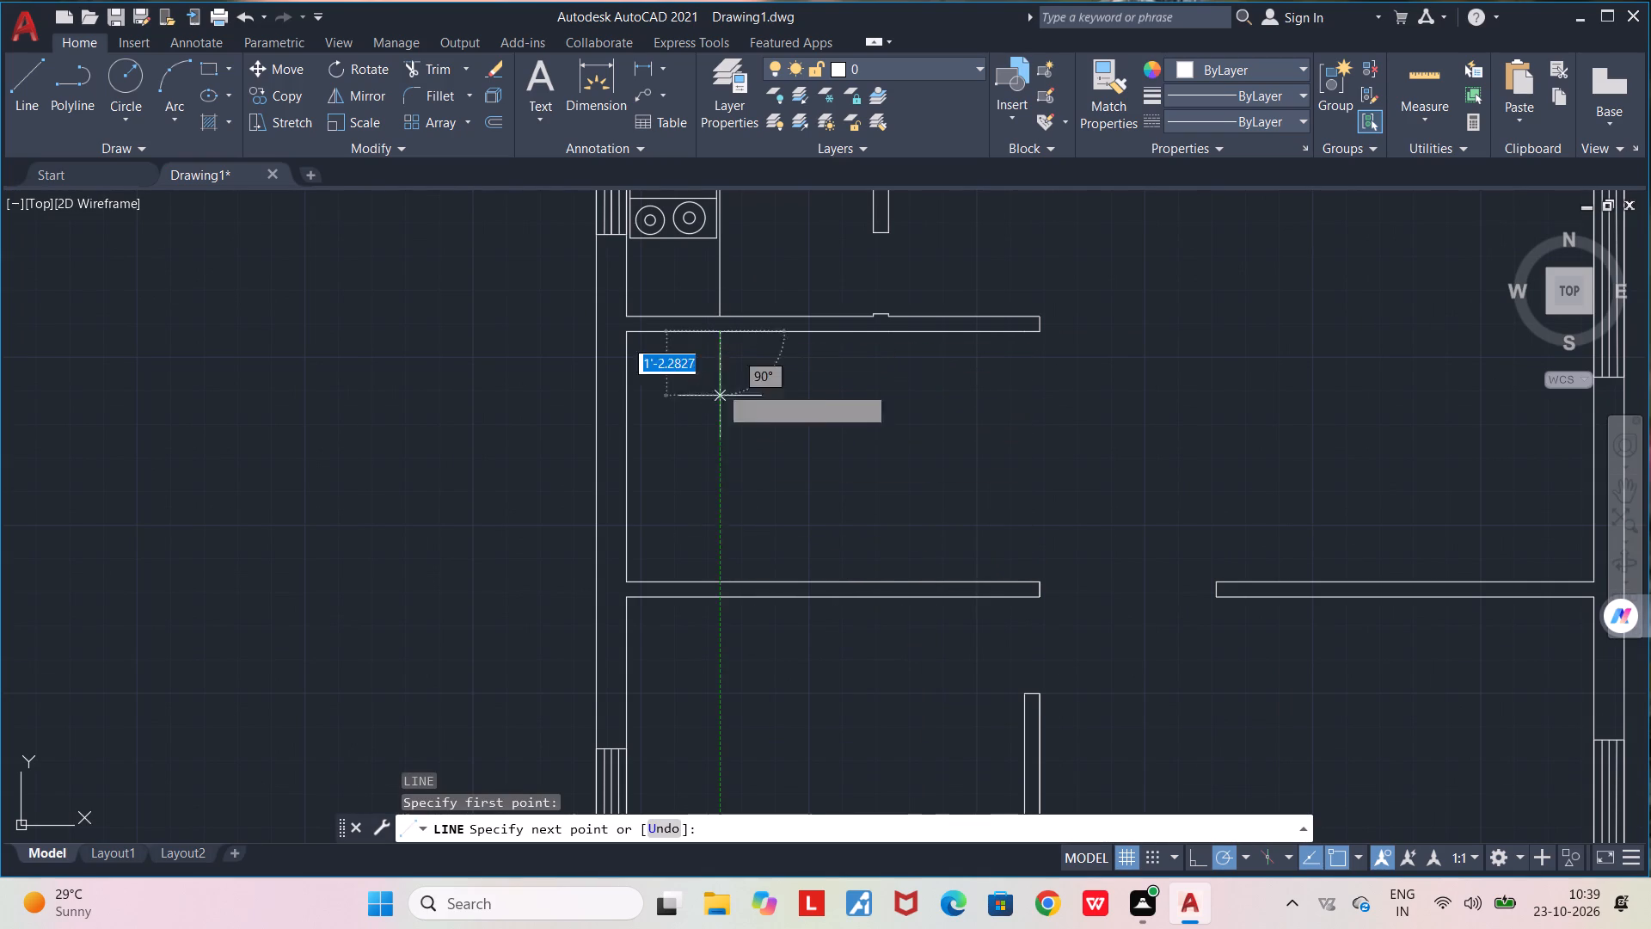
{"action": "left_click", "coordinate": [718, 651]}
{"action": "key", "text": "space"}
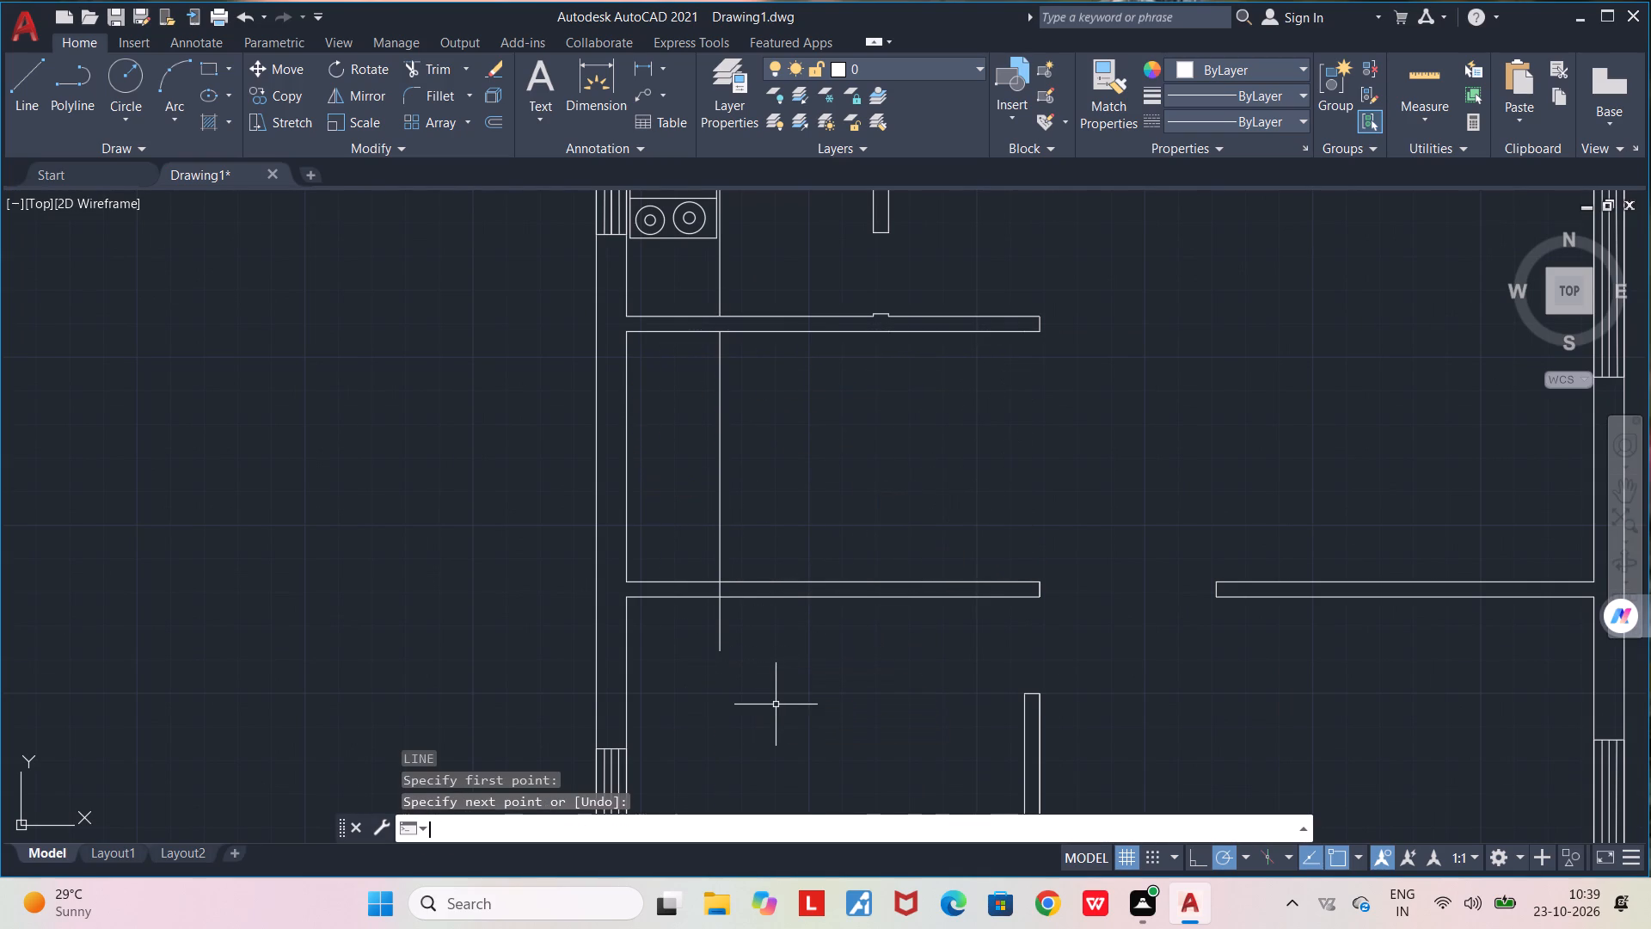
Trim the parts of the new vertical line that lie within and beyond the room's south wall.
{"action": "key", "text": "t"}
{"action": "key", "text": "r"}
{"action": "key", "text": "Return"}
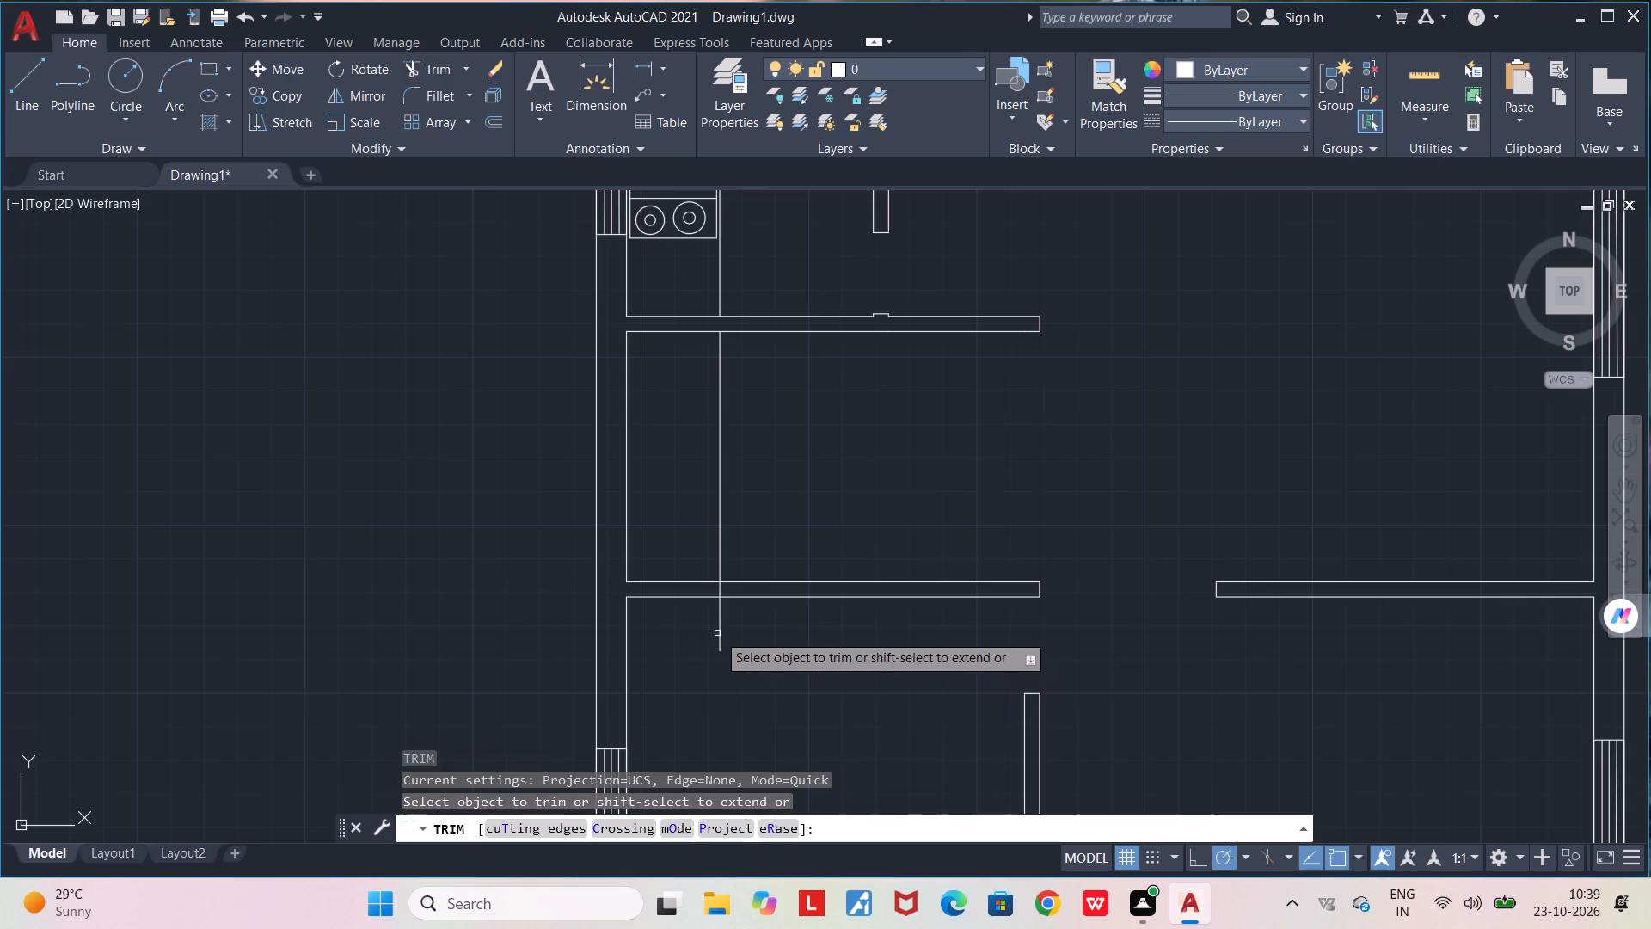
{"action": "left_click", "coordinate": [720, 632]}
{"action": "left_click", "coordinate": [717, 594]}
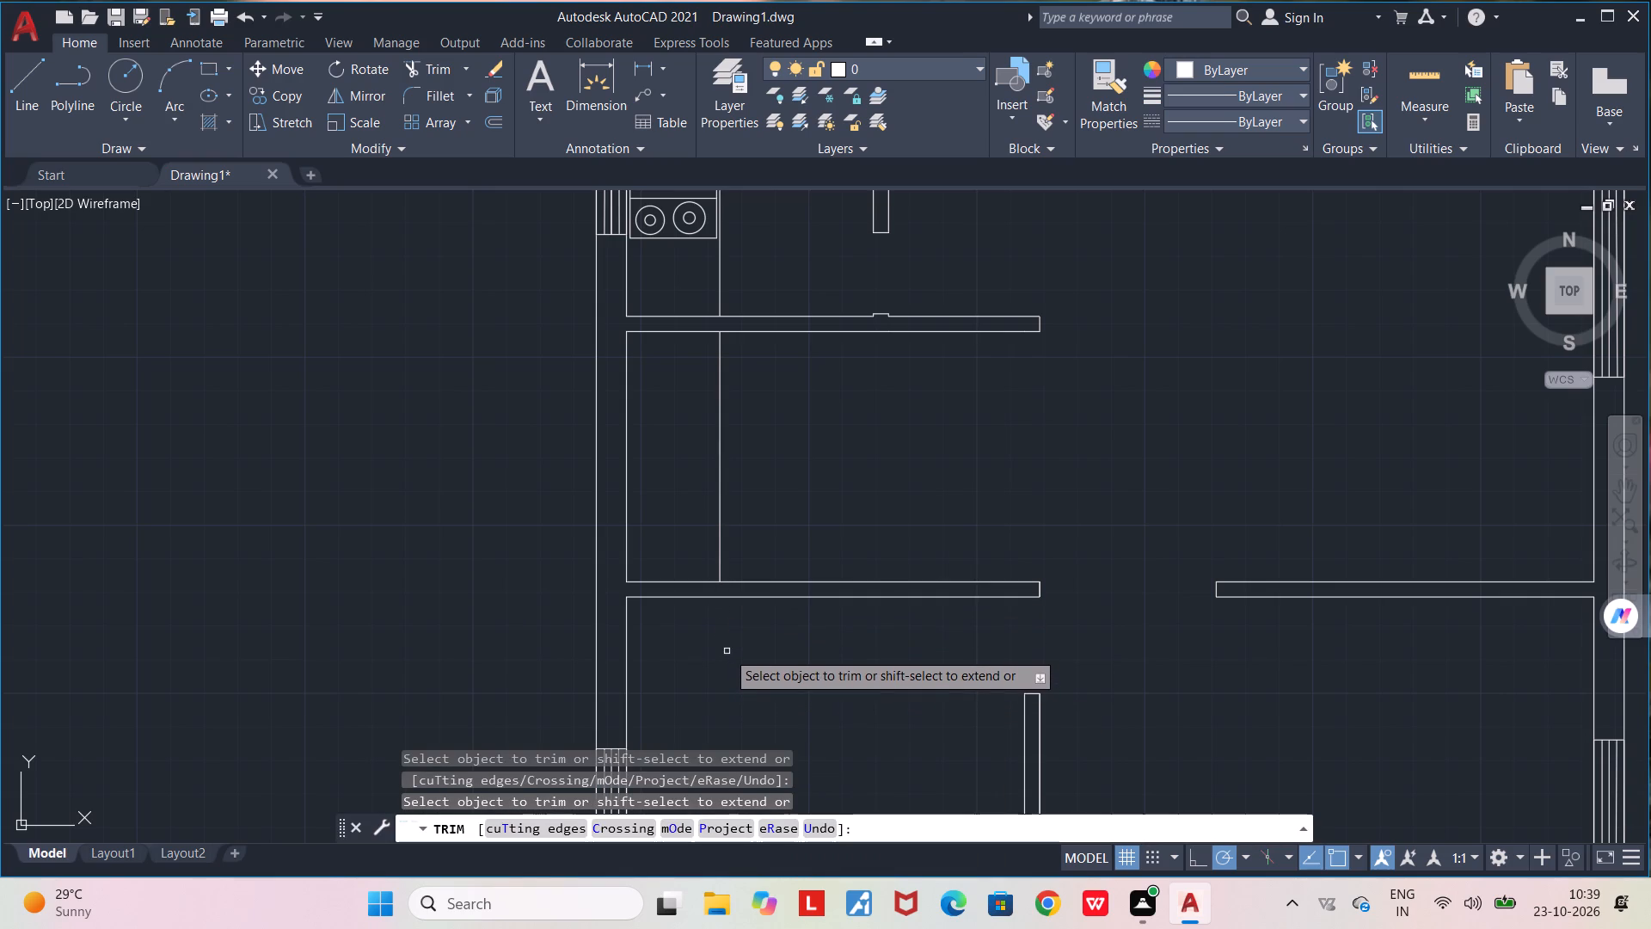
{"action": "key", "text": "space"}
From the vertical line's midpoint, draw a line about 7'-3" east, continuing with a segment straight south past the south wall.
{"action": "key", "text": "l"}
{"action": "key", "text": "Return"}
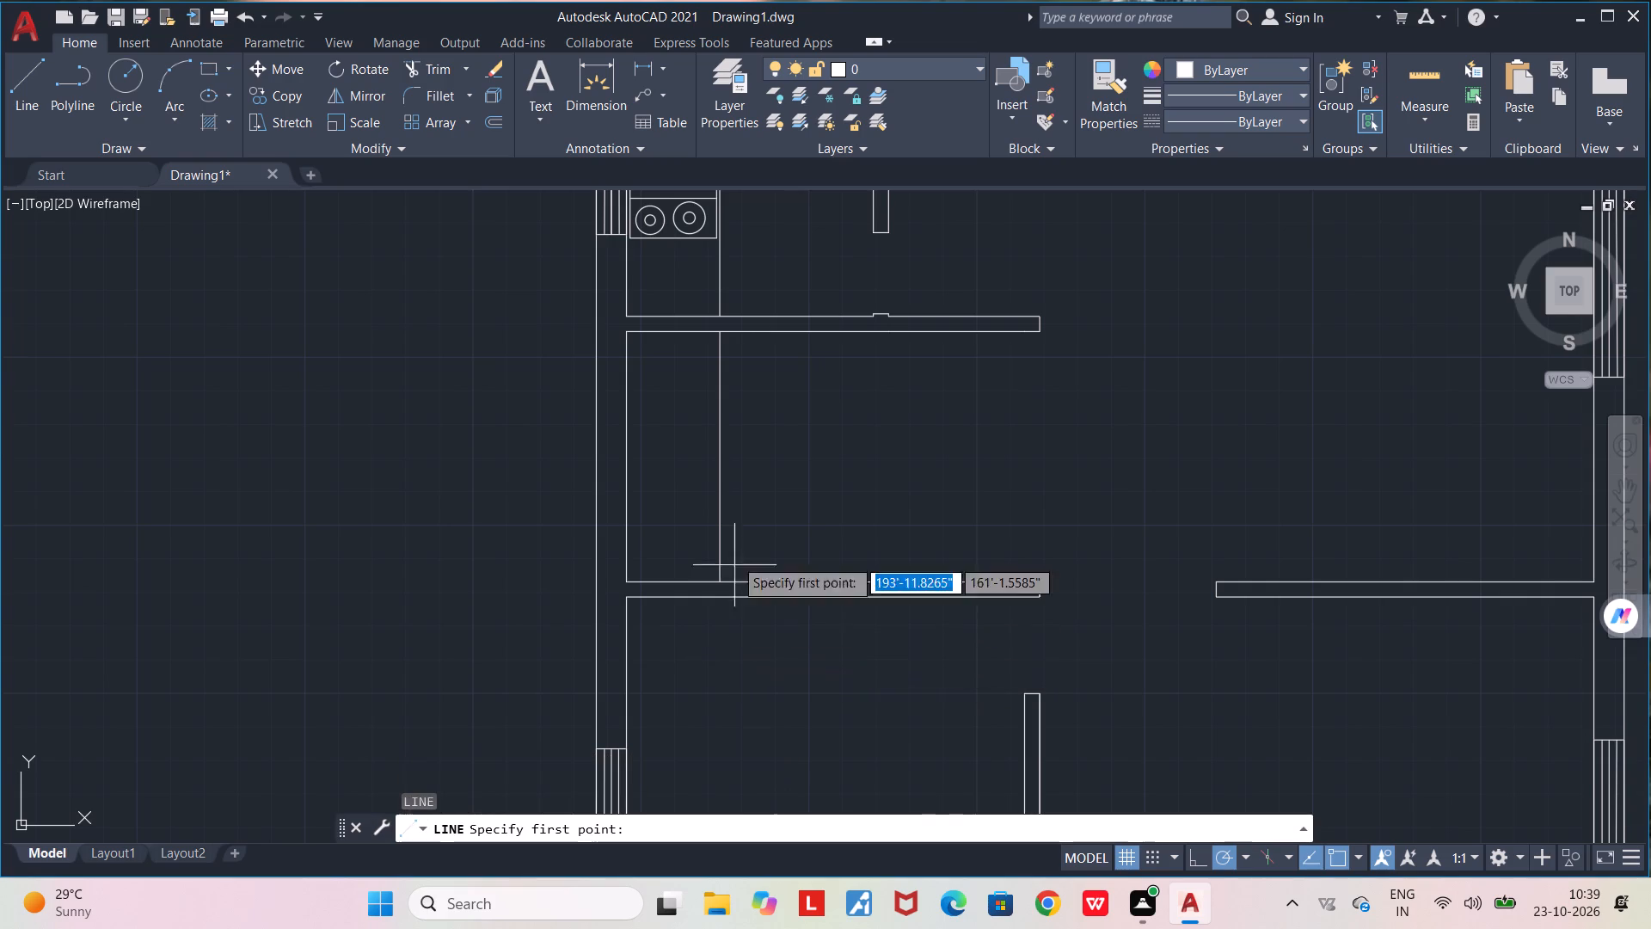
{"action": "left_click", "coordinate": [718, 453]}
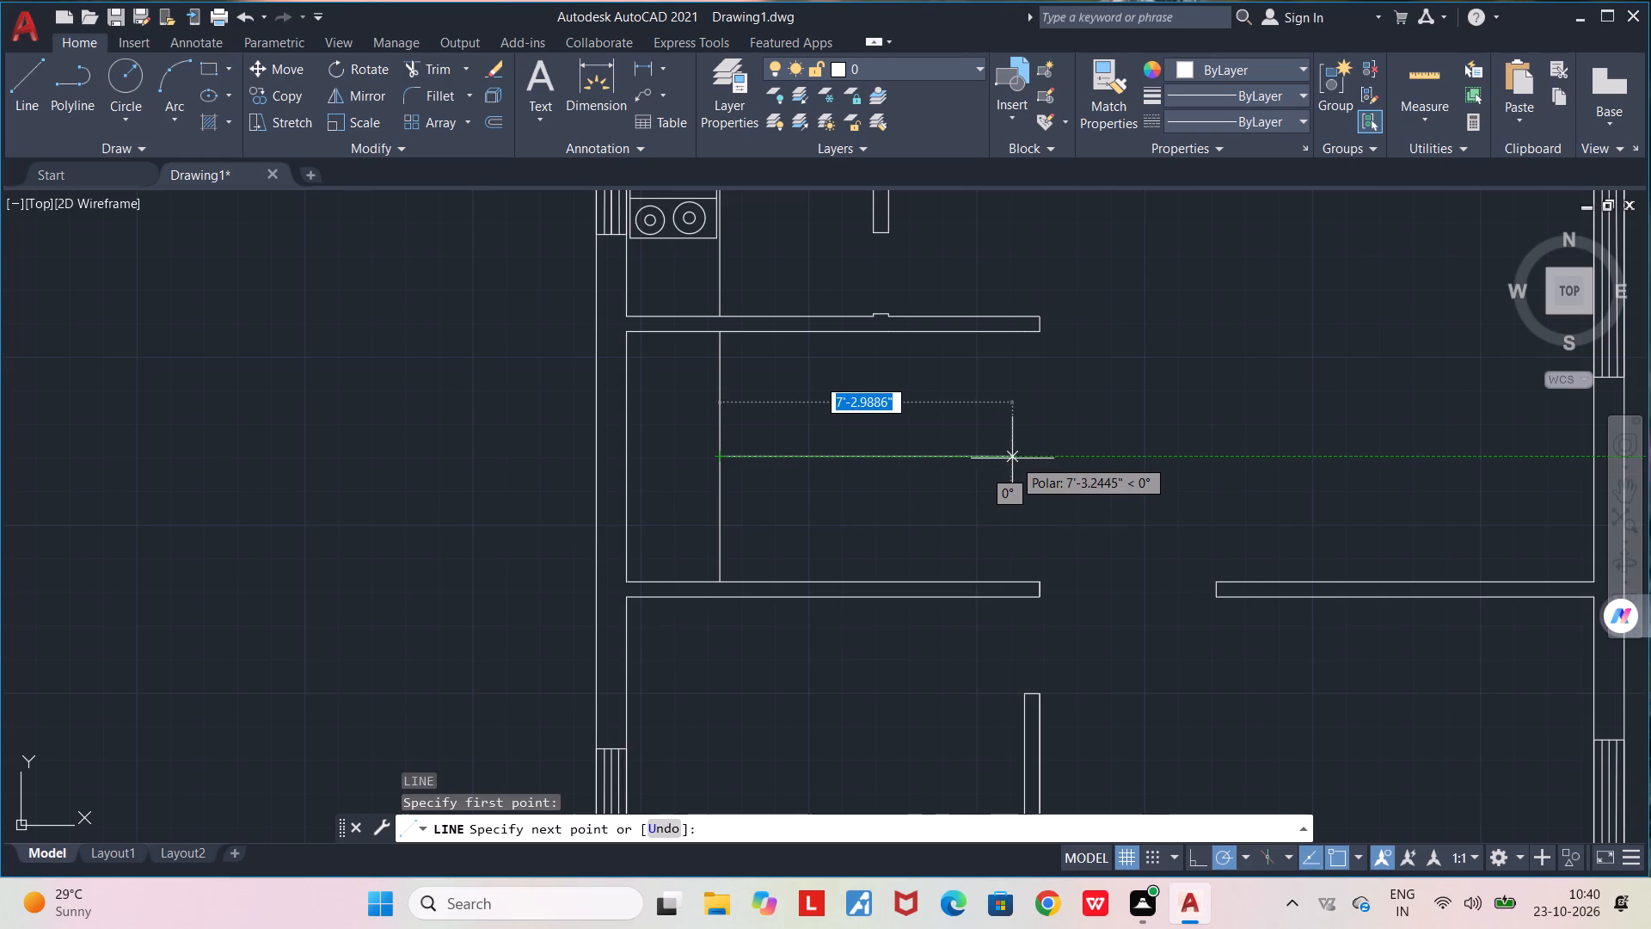
{"action": "left_click", "coordinate": [1010, 458]}
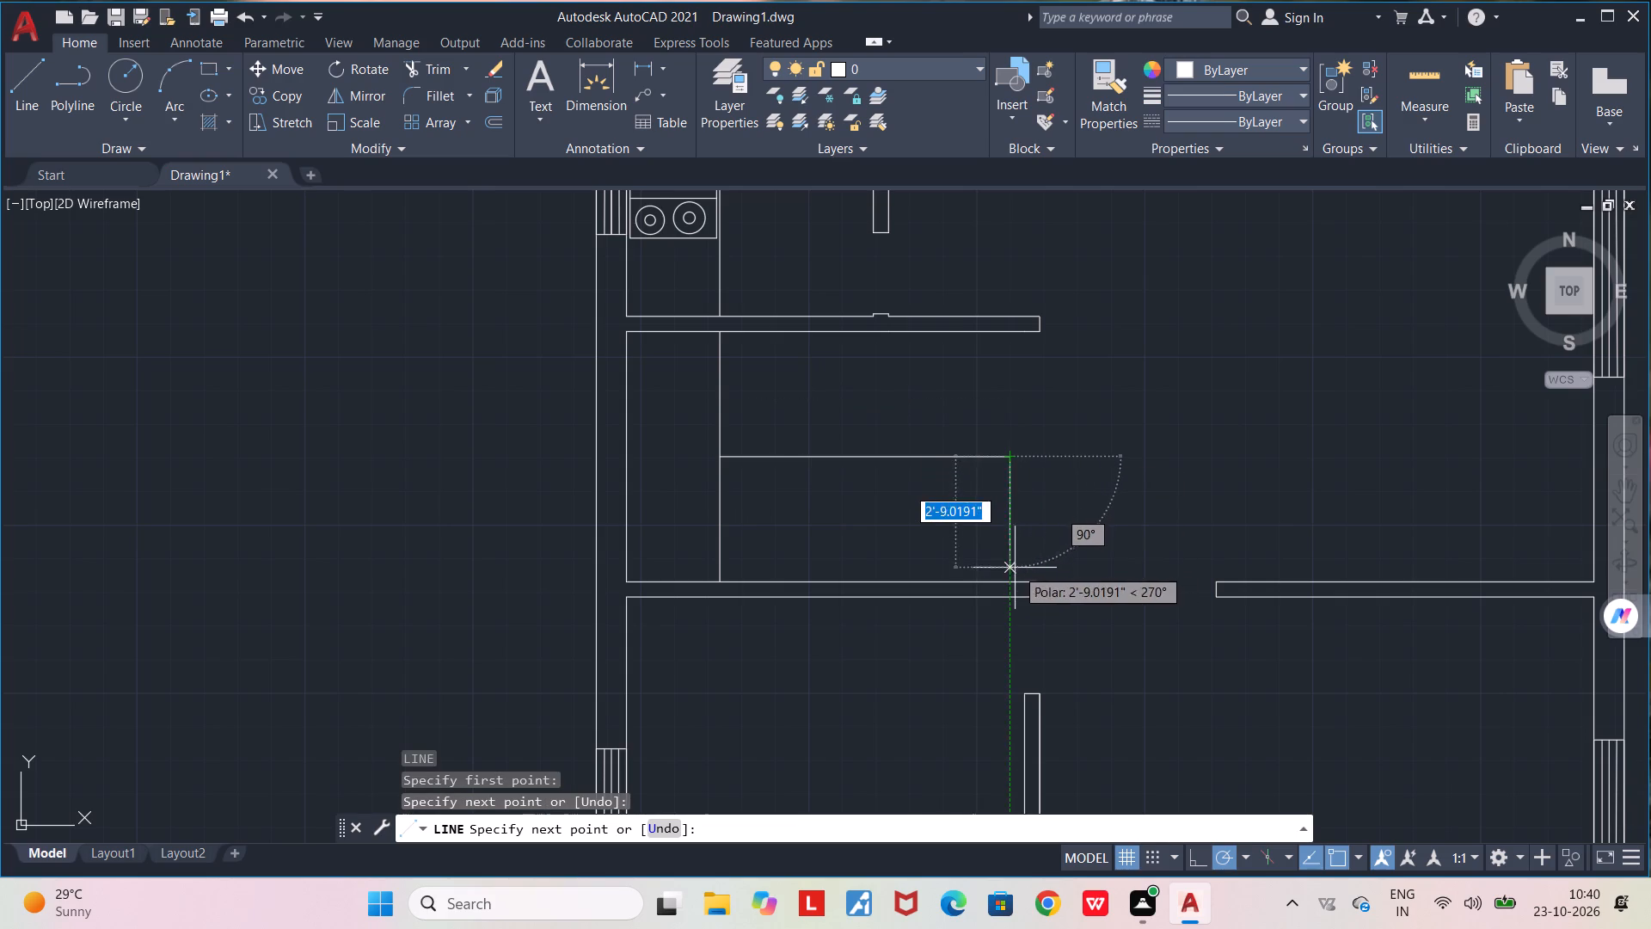
{"action": "left_click", "coordinate": [1019, 625]}
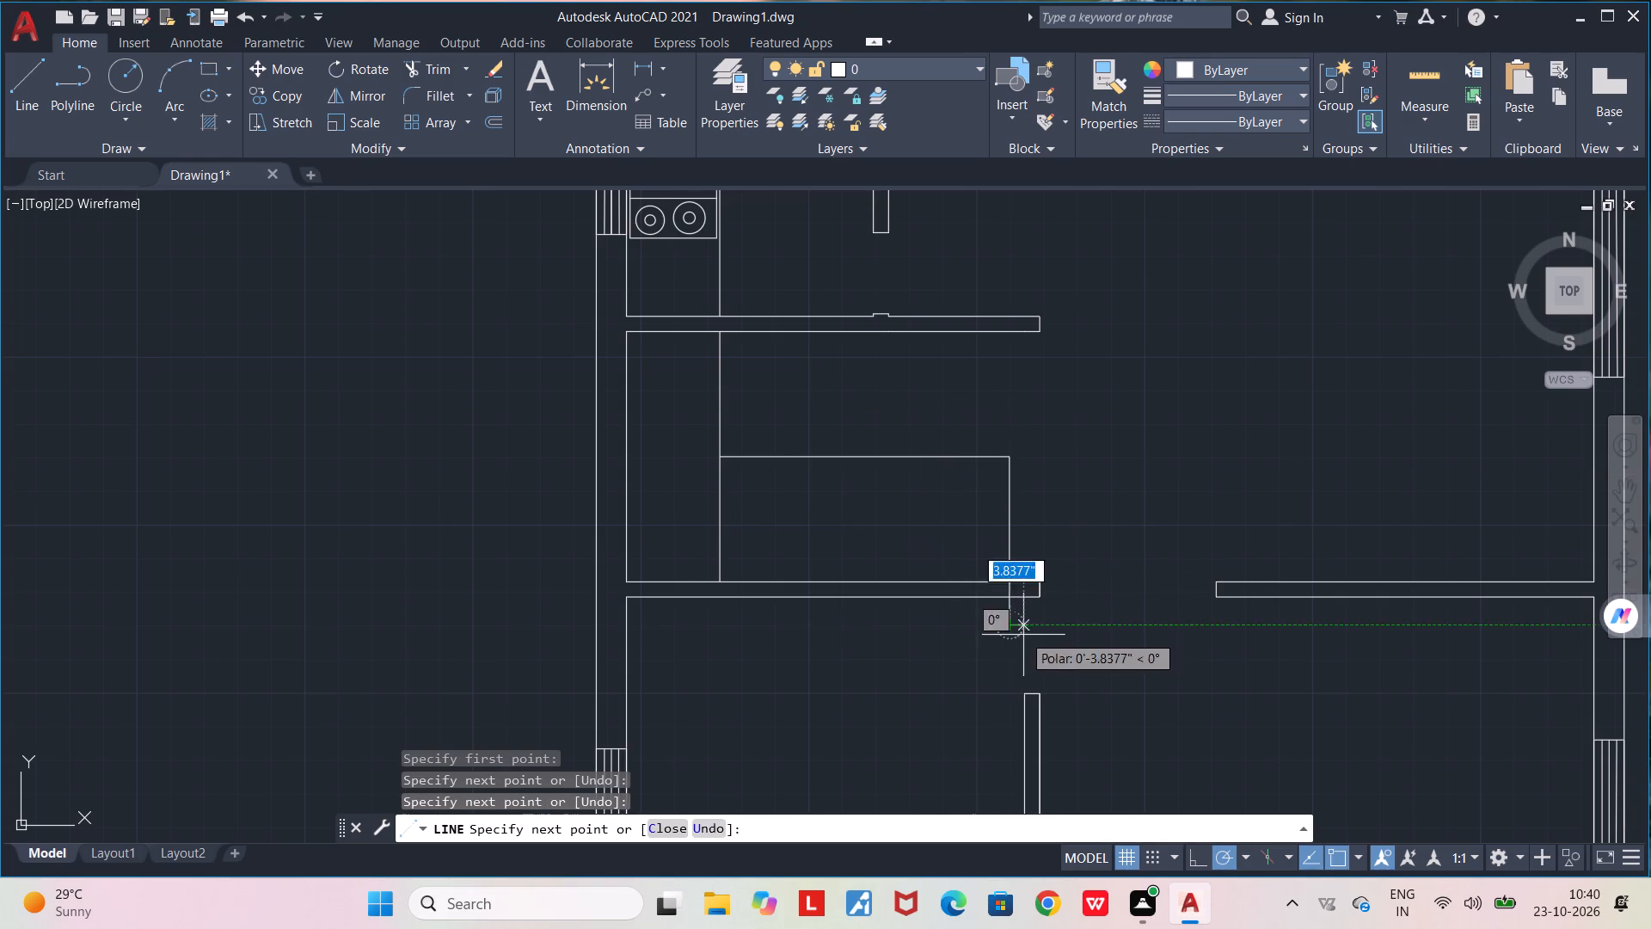
{"action": "key", "text": "space"}
Trim the parts of the new vertical segment that lie within and beyond the south wall of the room south of the kitchen.
{"action": "type", "text": "TR"}
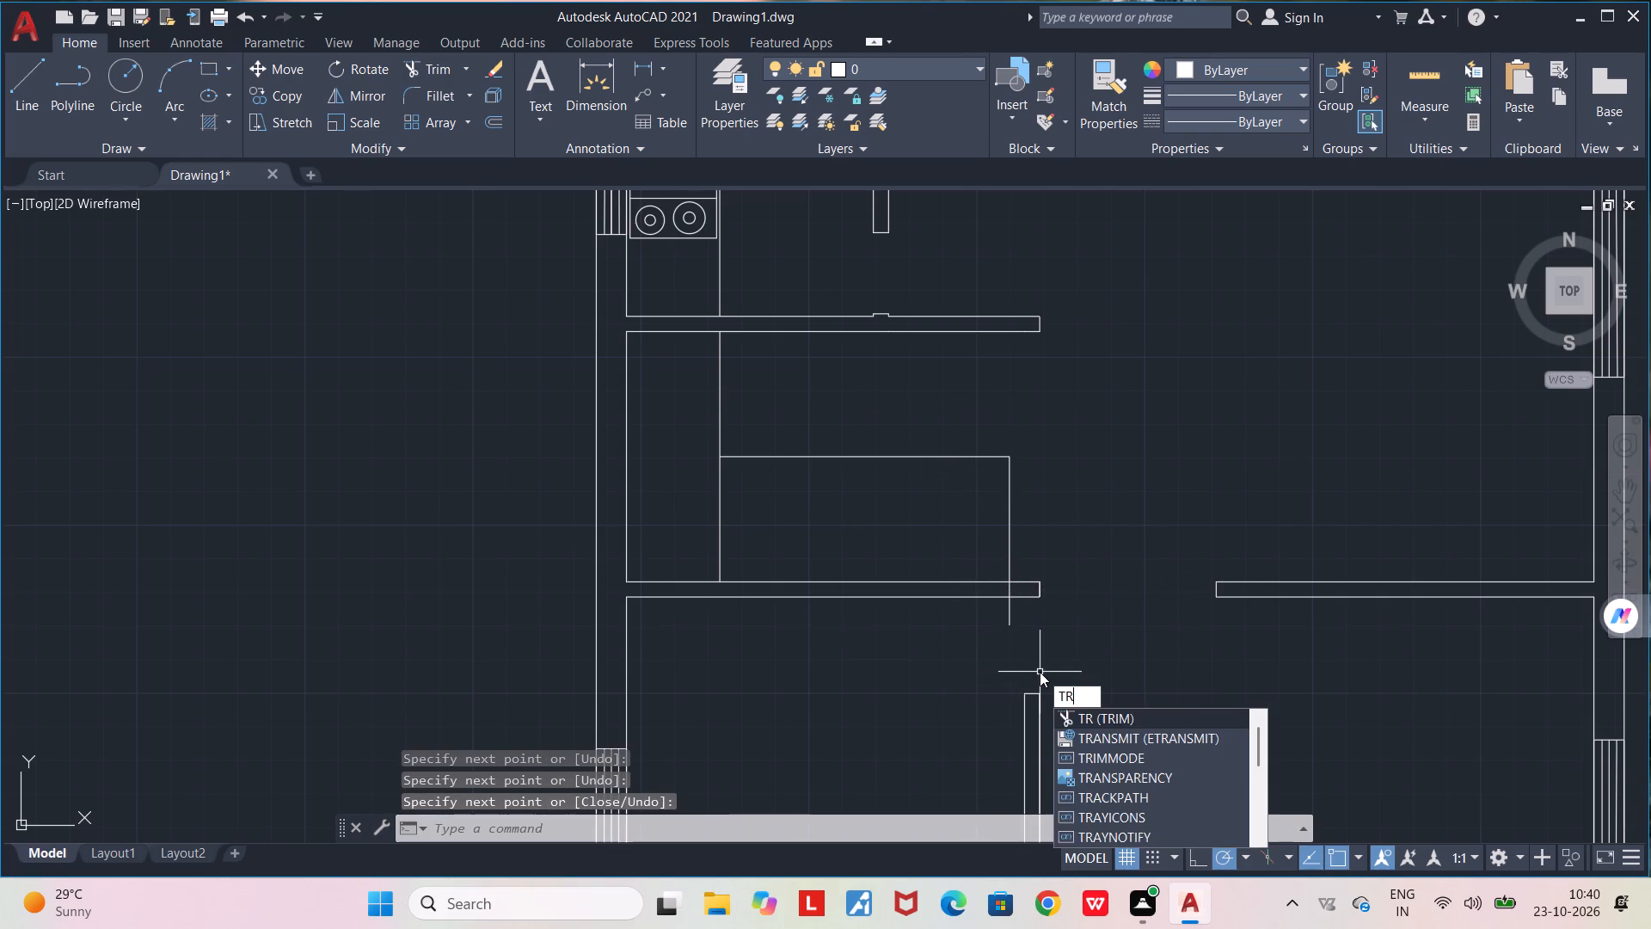
{"action": "key", "text": "Return"}
{"action": "left_click", "coordinate": [1012, 619]}
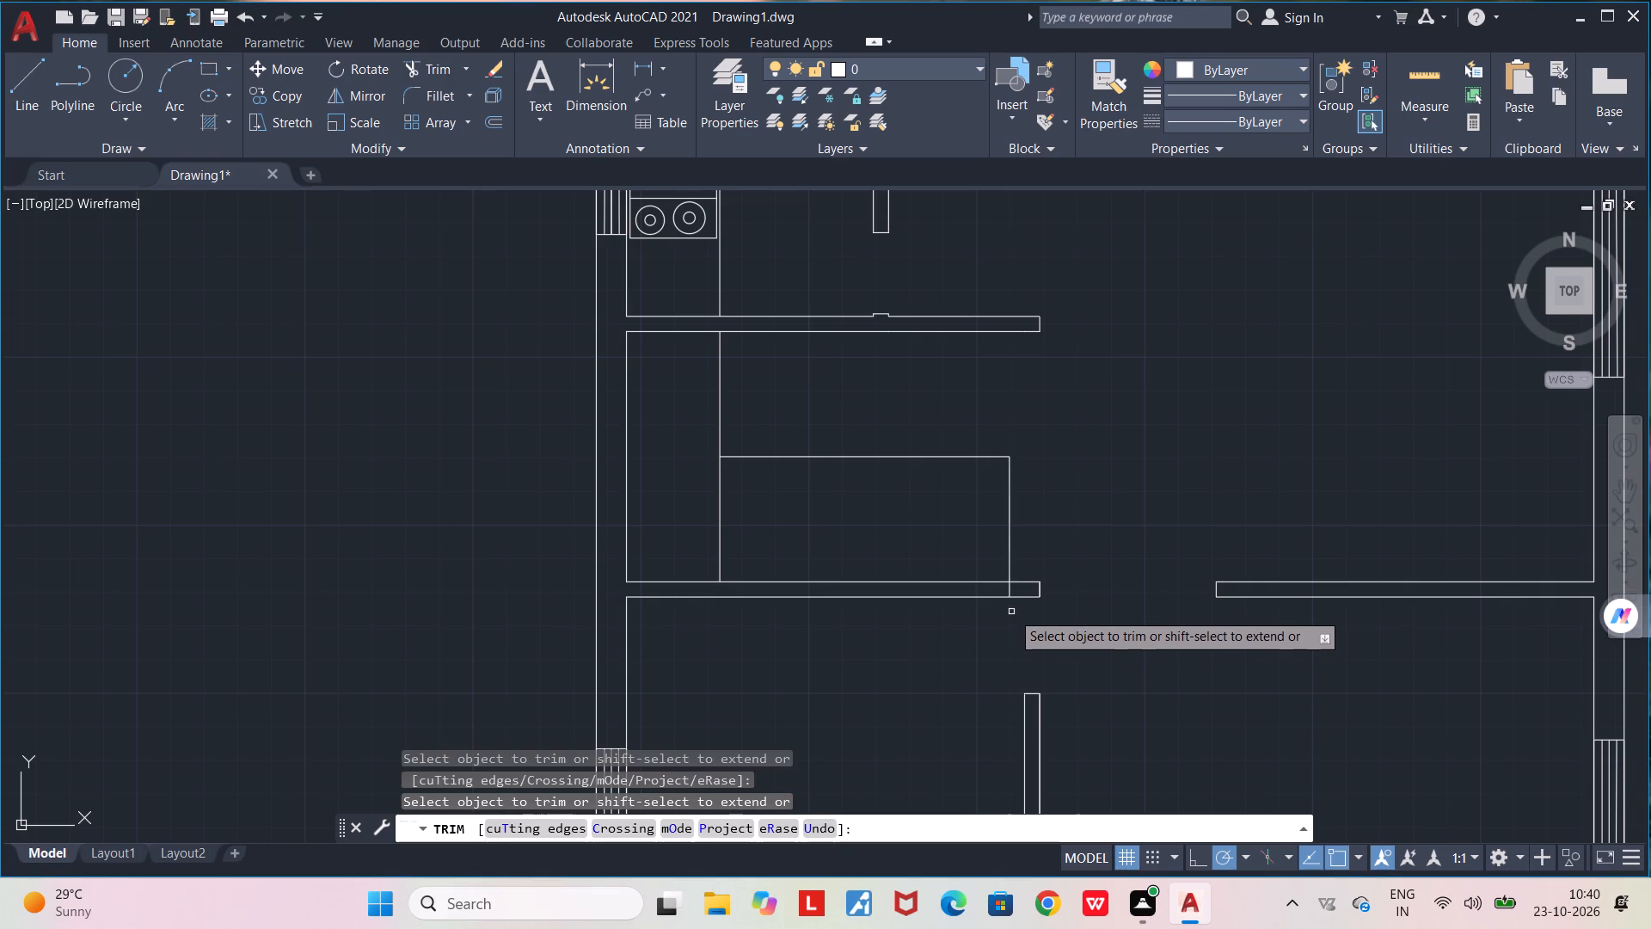
{"action": "left_click", "coordinate": [1011, 593]}
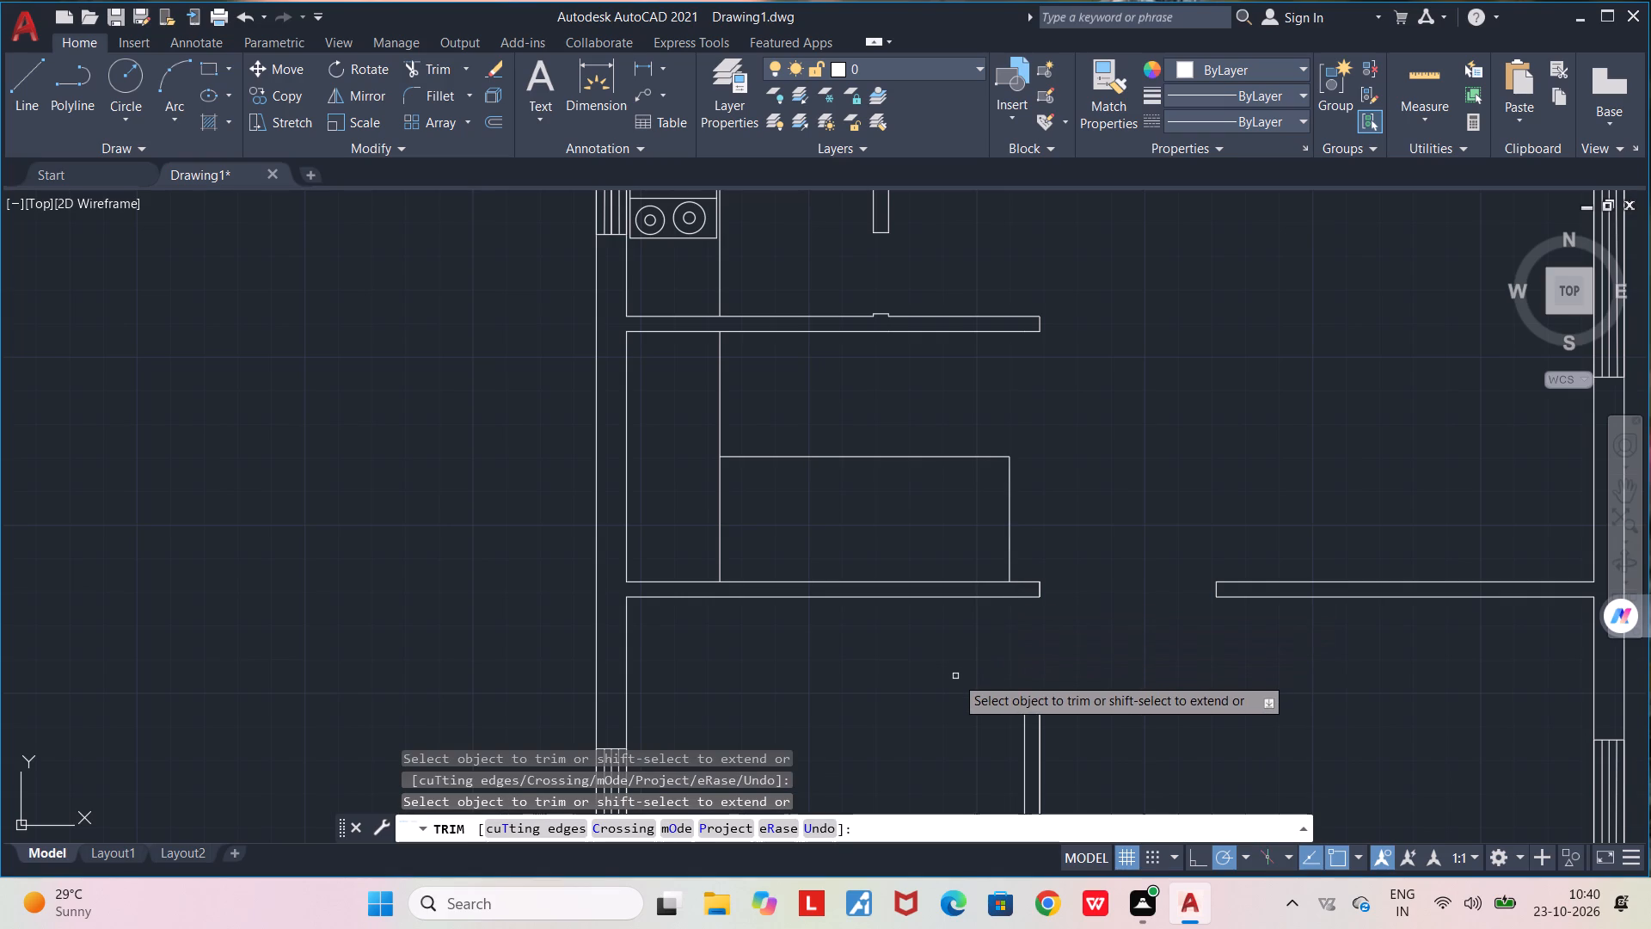
{"action": "key", "text": "space"}
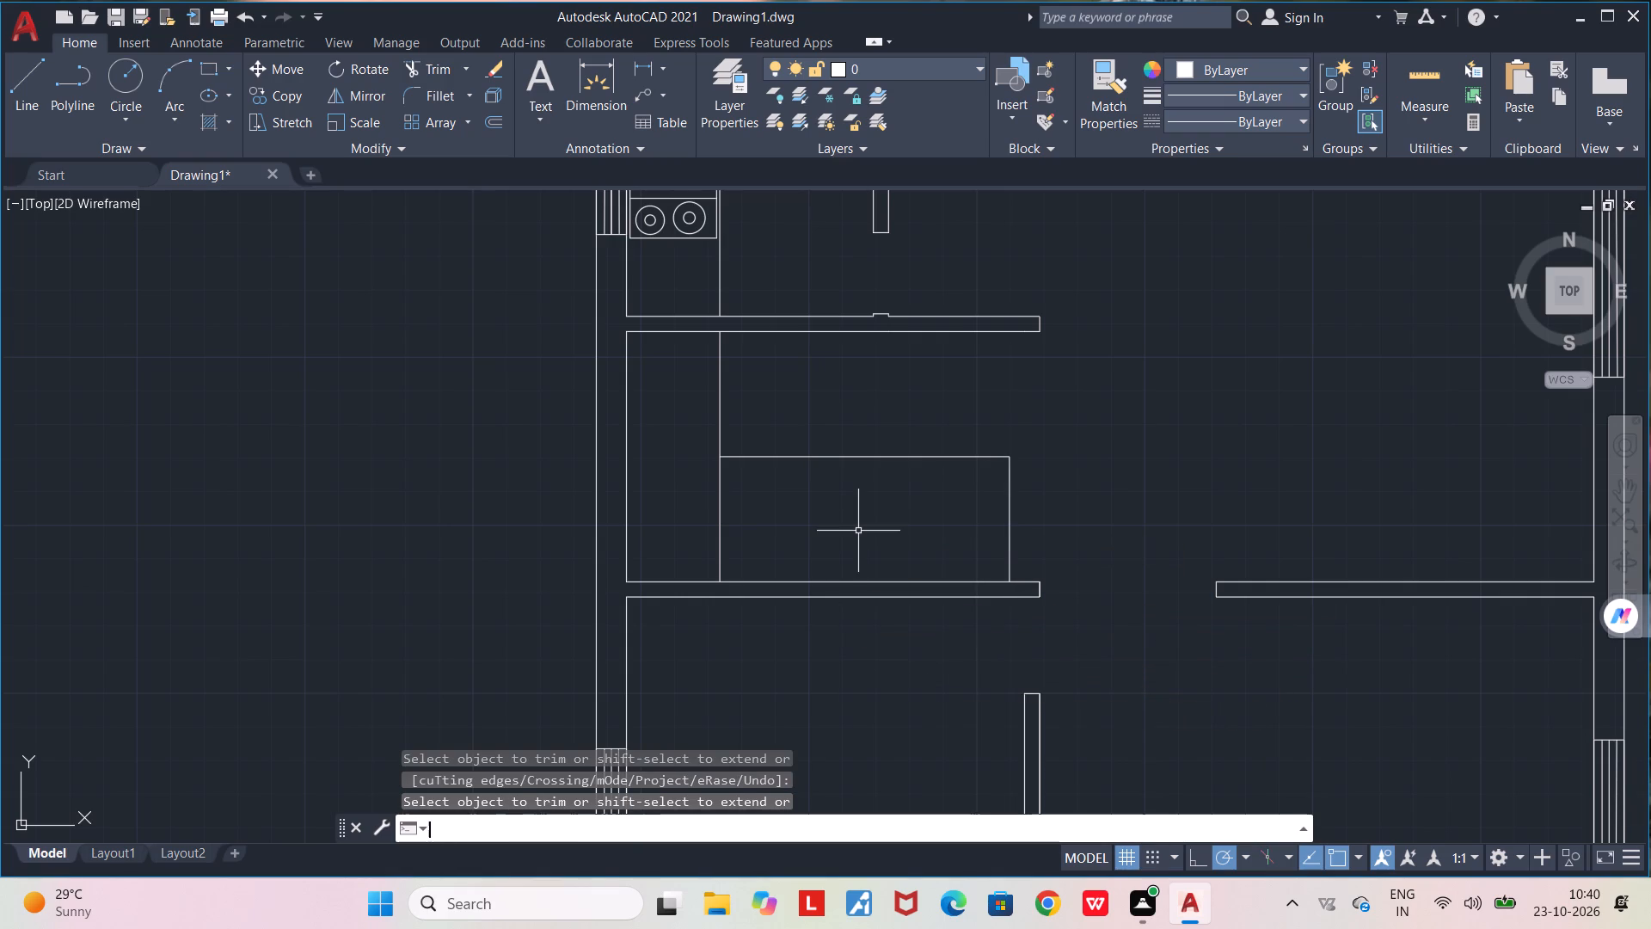
Offset the room's full-height vertical line east at 8" spacing, chaining five copies as stair treads.
{"action": "scroll", "coordinate": [825, 534], "scroll_direction": "up", "scroll_amount": 1}
{"action": "middle_click_drag", "start_coordinate": [831, 543], "coordinate": [859, 655]}
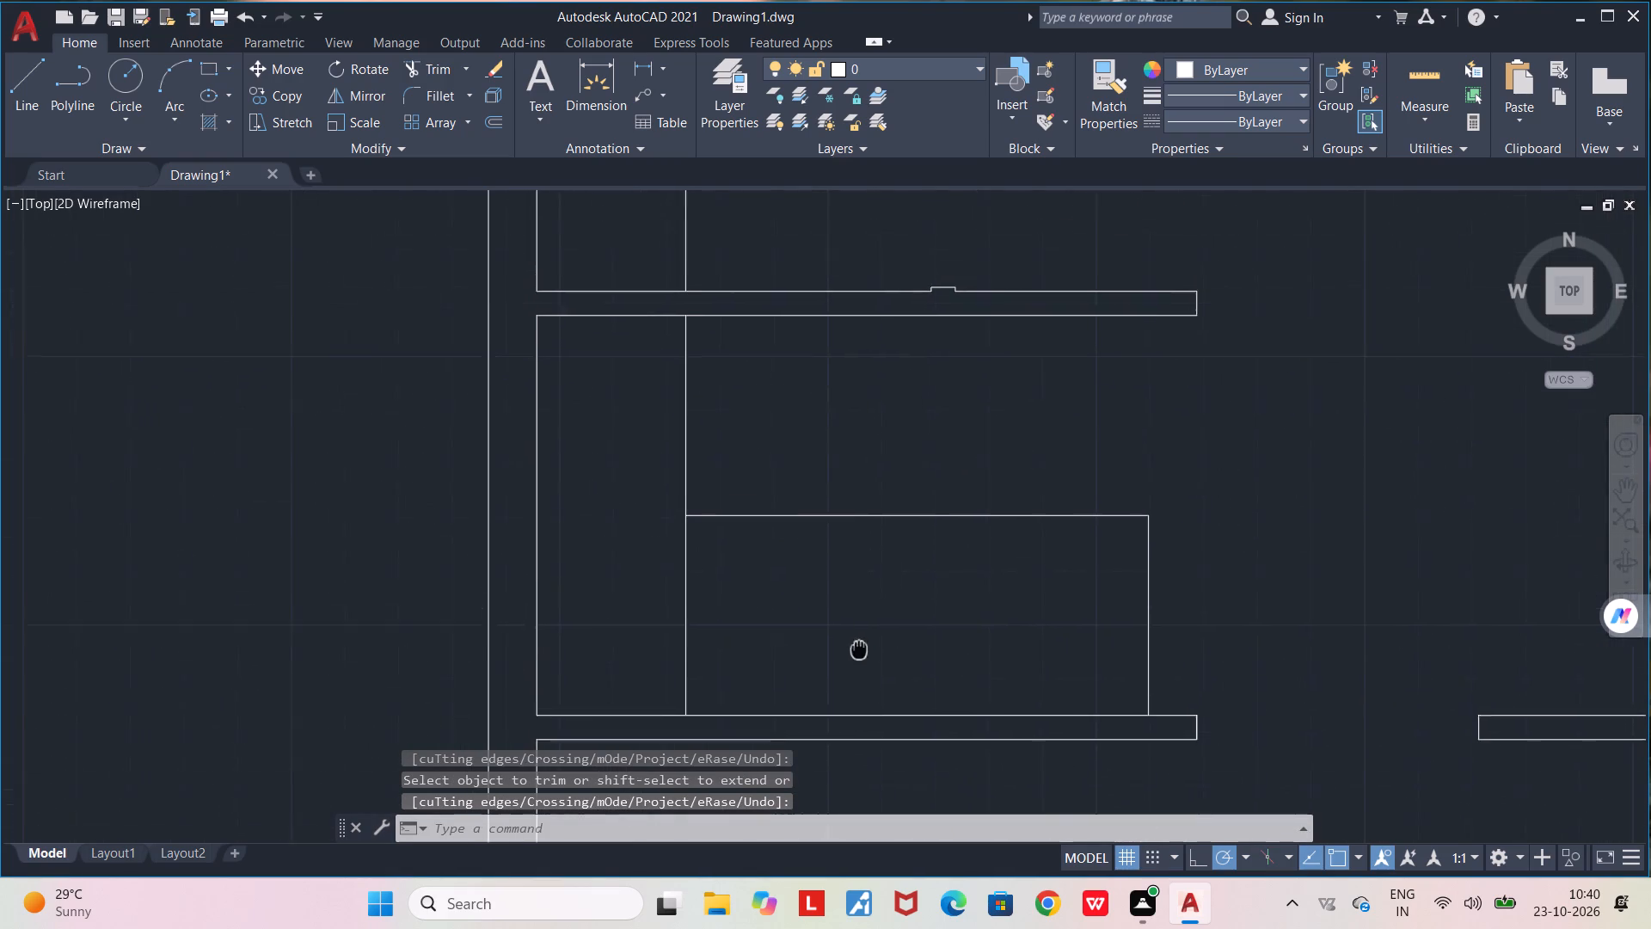
{"action": "middle_click_drag", "start_coordinate": [859, 655], "coordinate": [861, 685]}
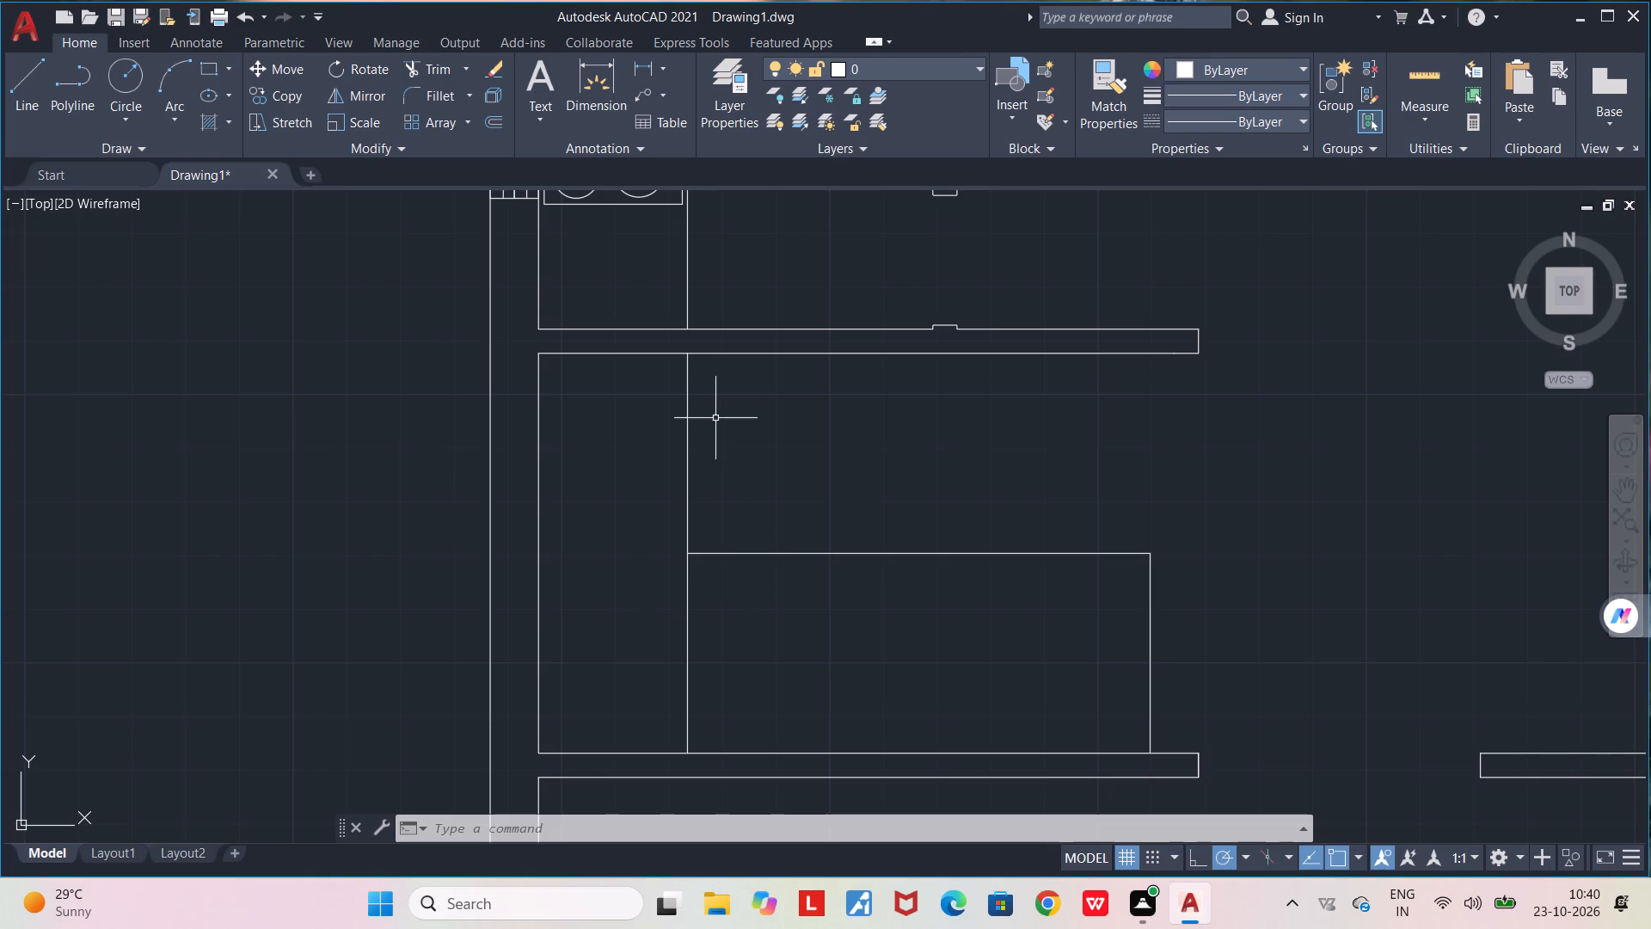
{"action": "middle_click_drag", "start_coordinate": [600, 526], "coordinate": [633, 520]}
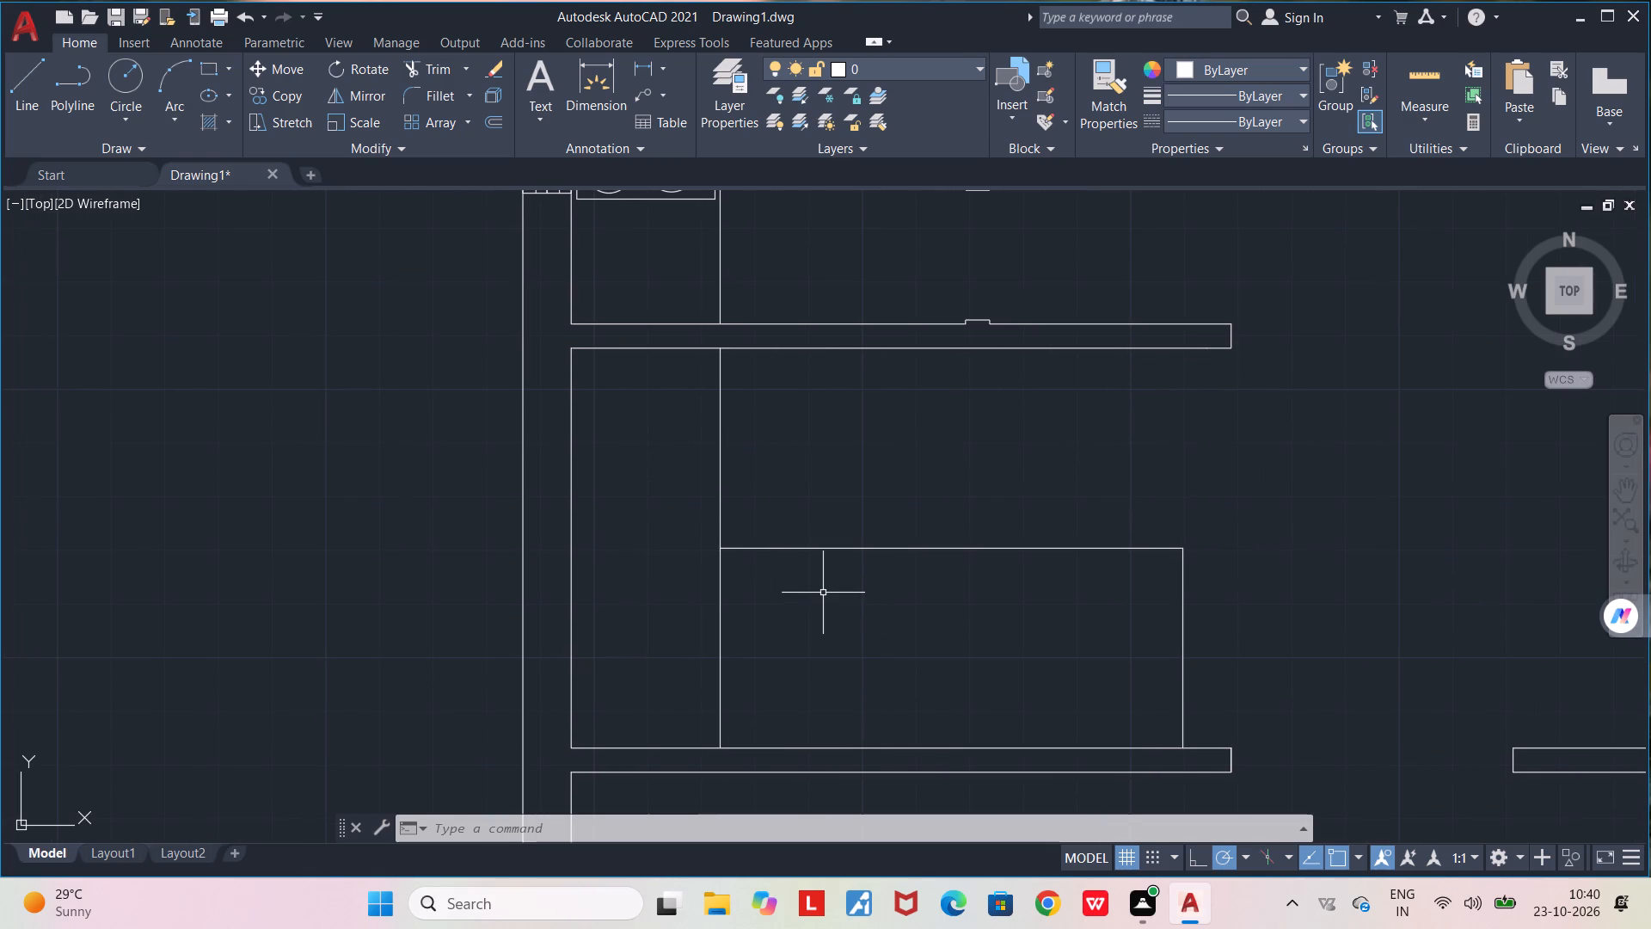
{"action": "type", "text": "OFF"}
{"action": "key", "text": "Return"}
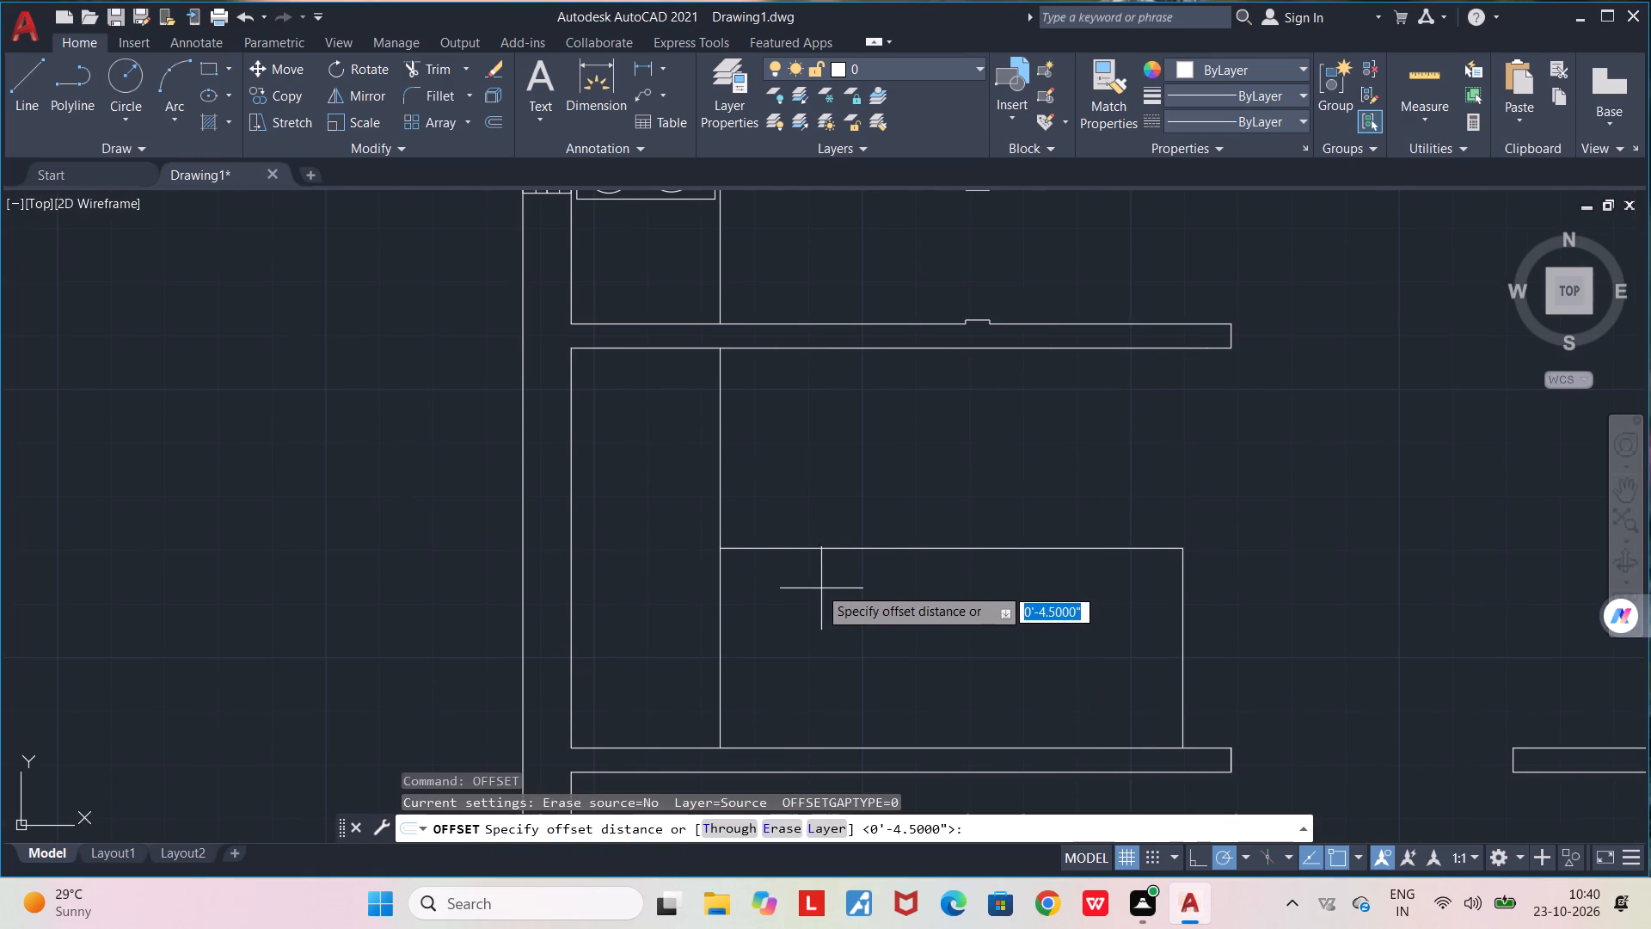
{"action": "left_click", "coordinate": [717, 588]}
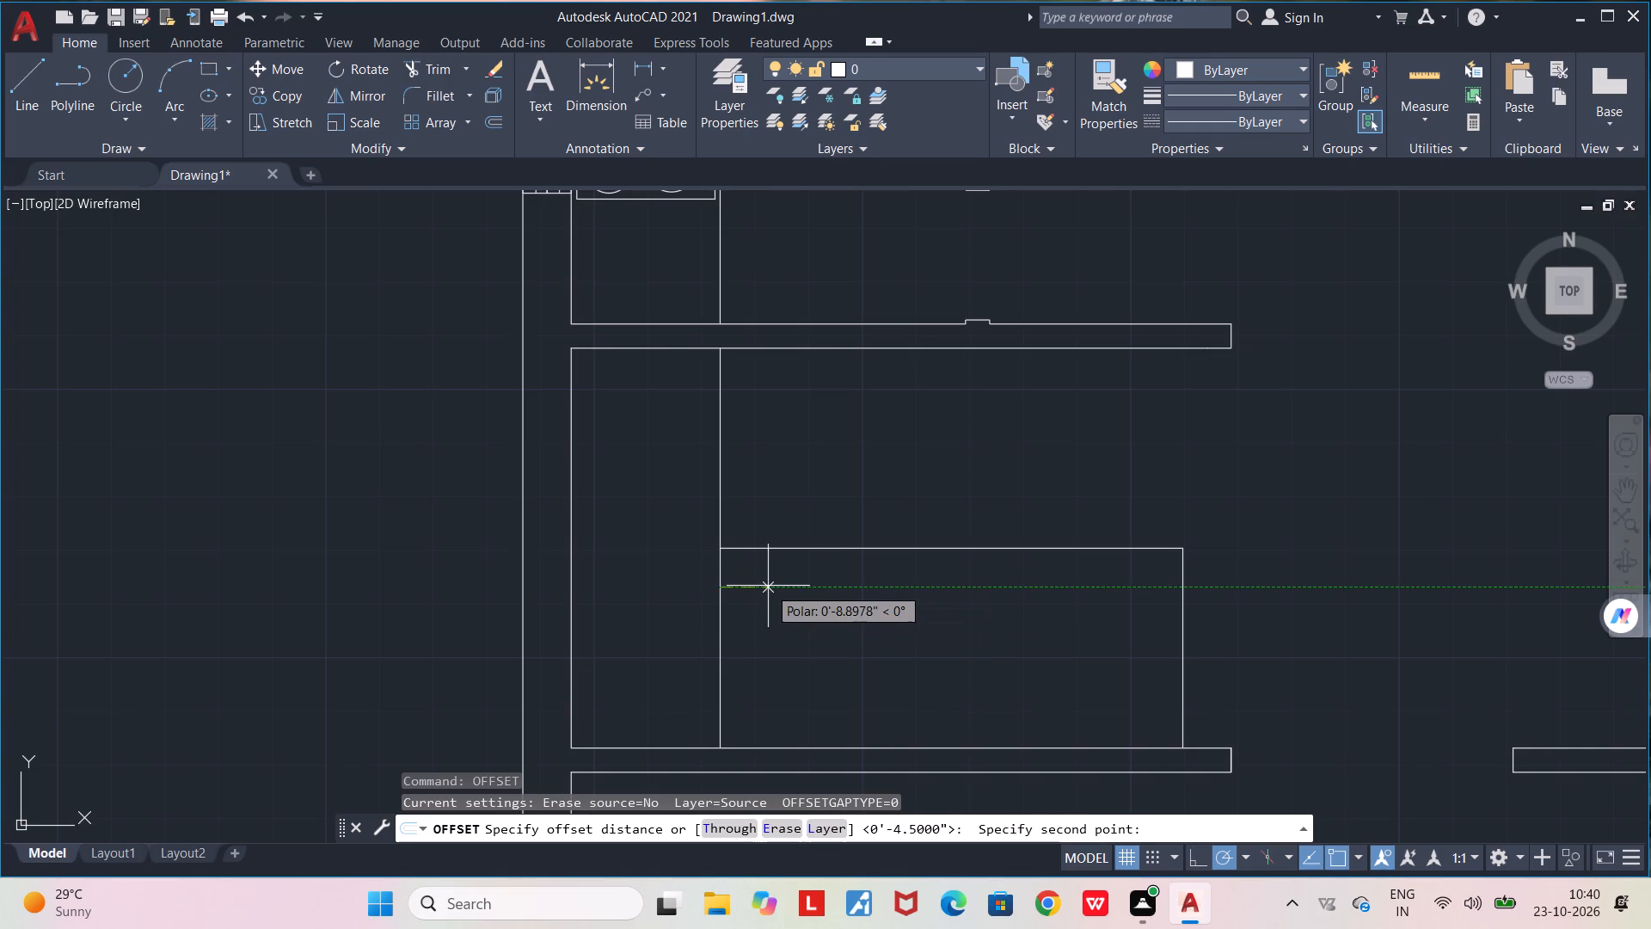
{"action": "type", "text": "8\""}
{"action": "key", "text": "Return"}
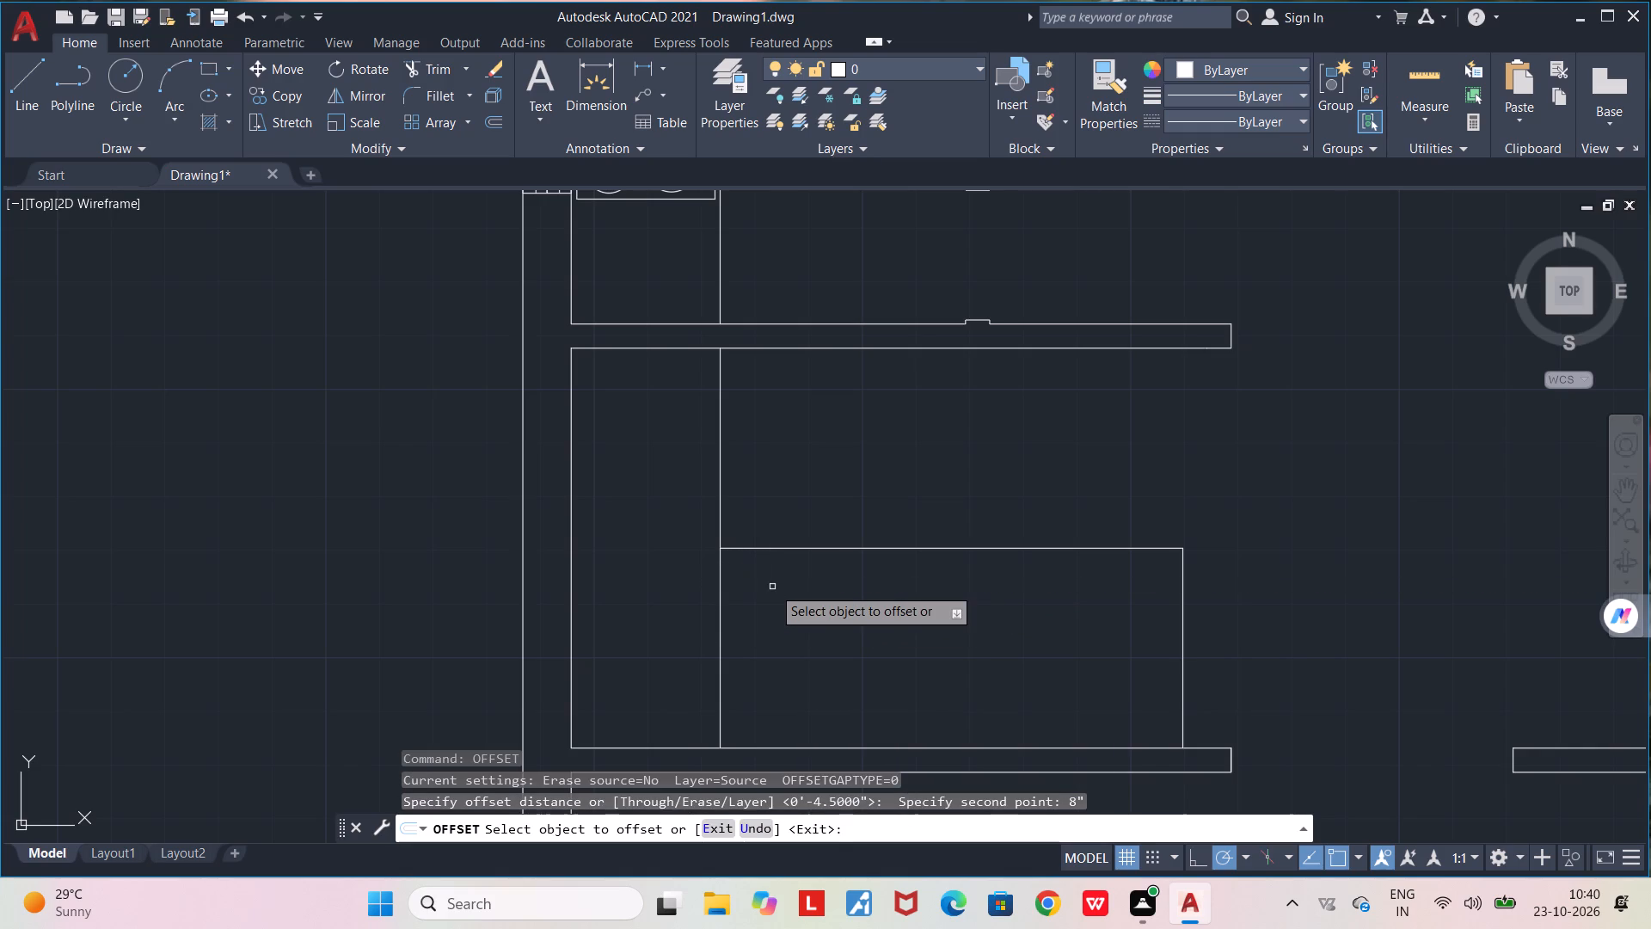
{"action": "left_click", "coordinate": [721, 475]}
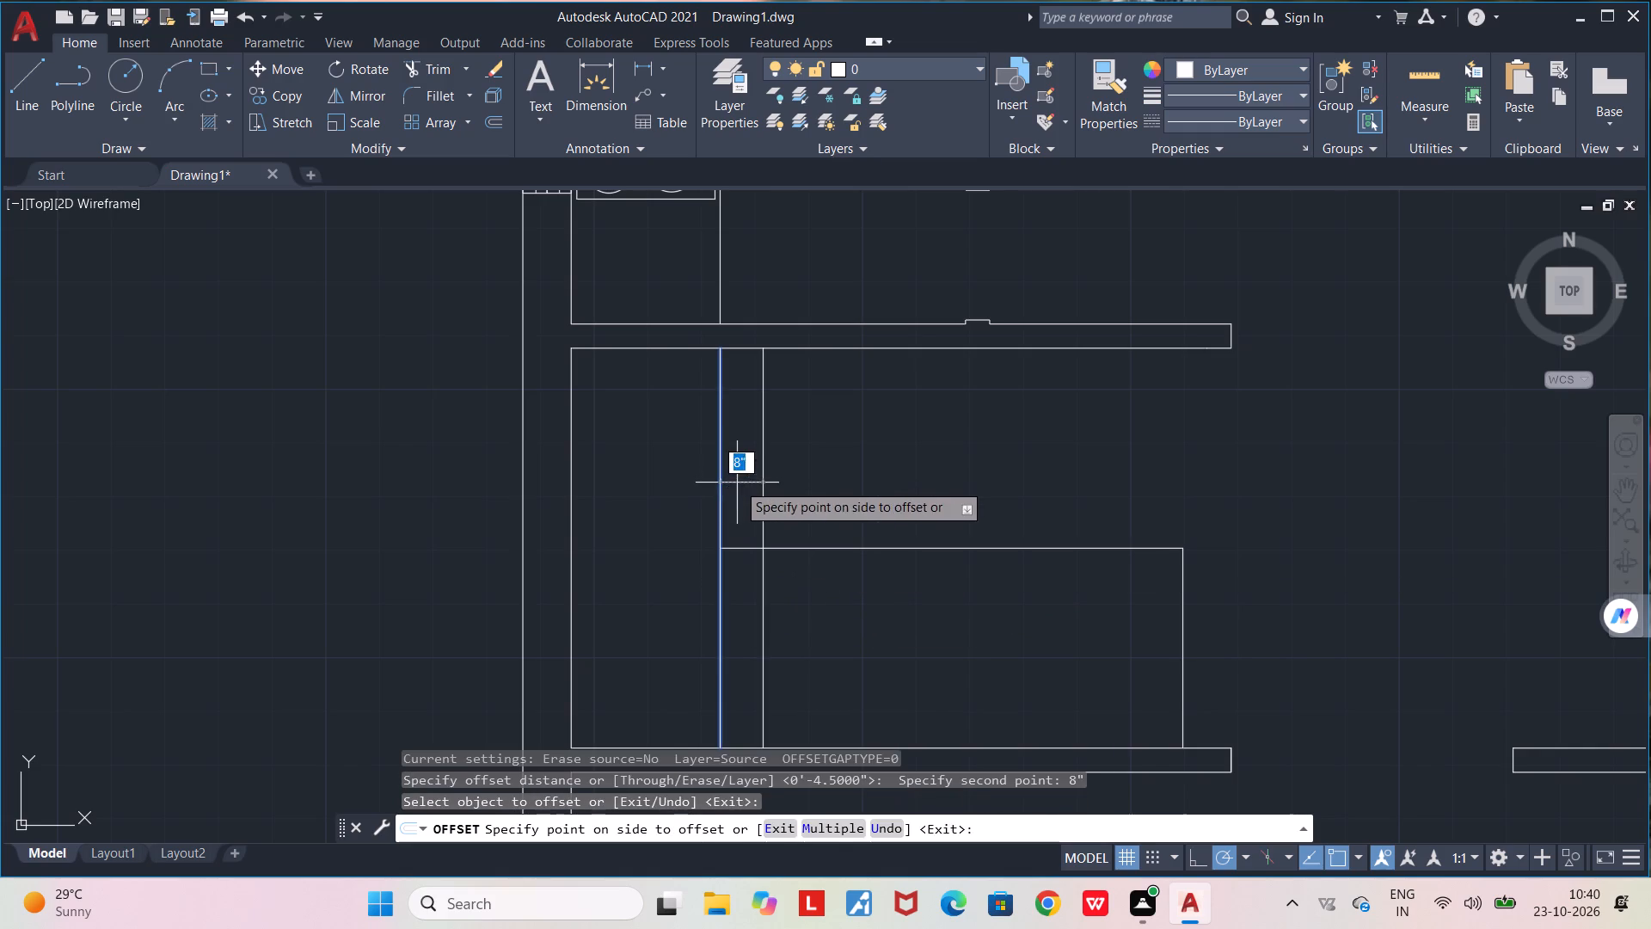
{"action": "left_click", "coordinate": [737, 483]}
{"action": "left_click", "coordinate": [765, 509]}
{"action": "left_click", "coordinate": [789, 514]}
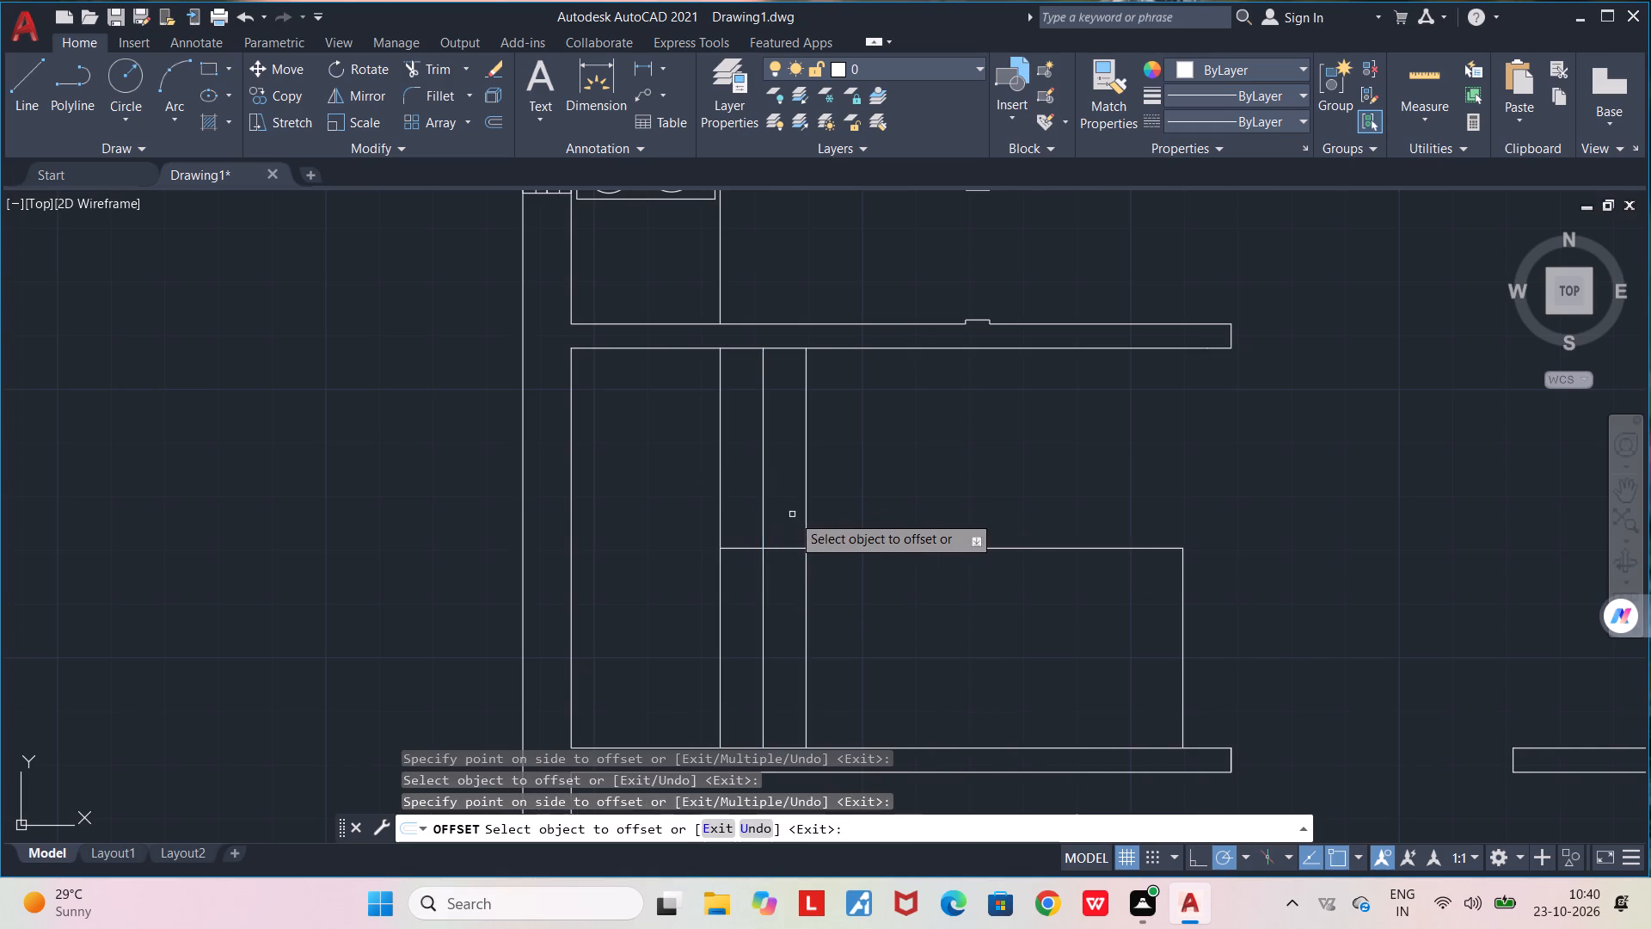
{"action": "left_click", "coordinate": [808, 509]}
{"action": "left_click", "coordinate": [847, 518]}
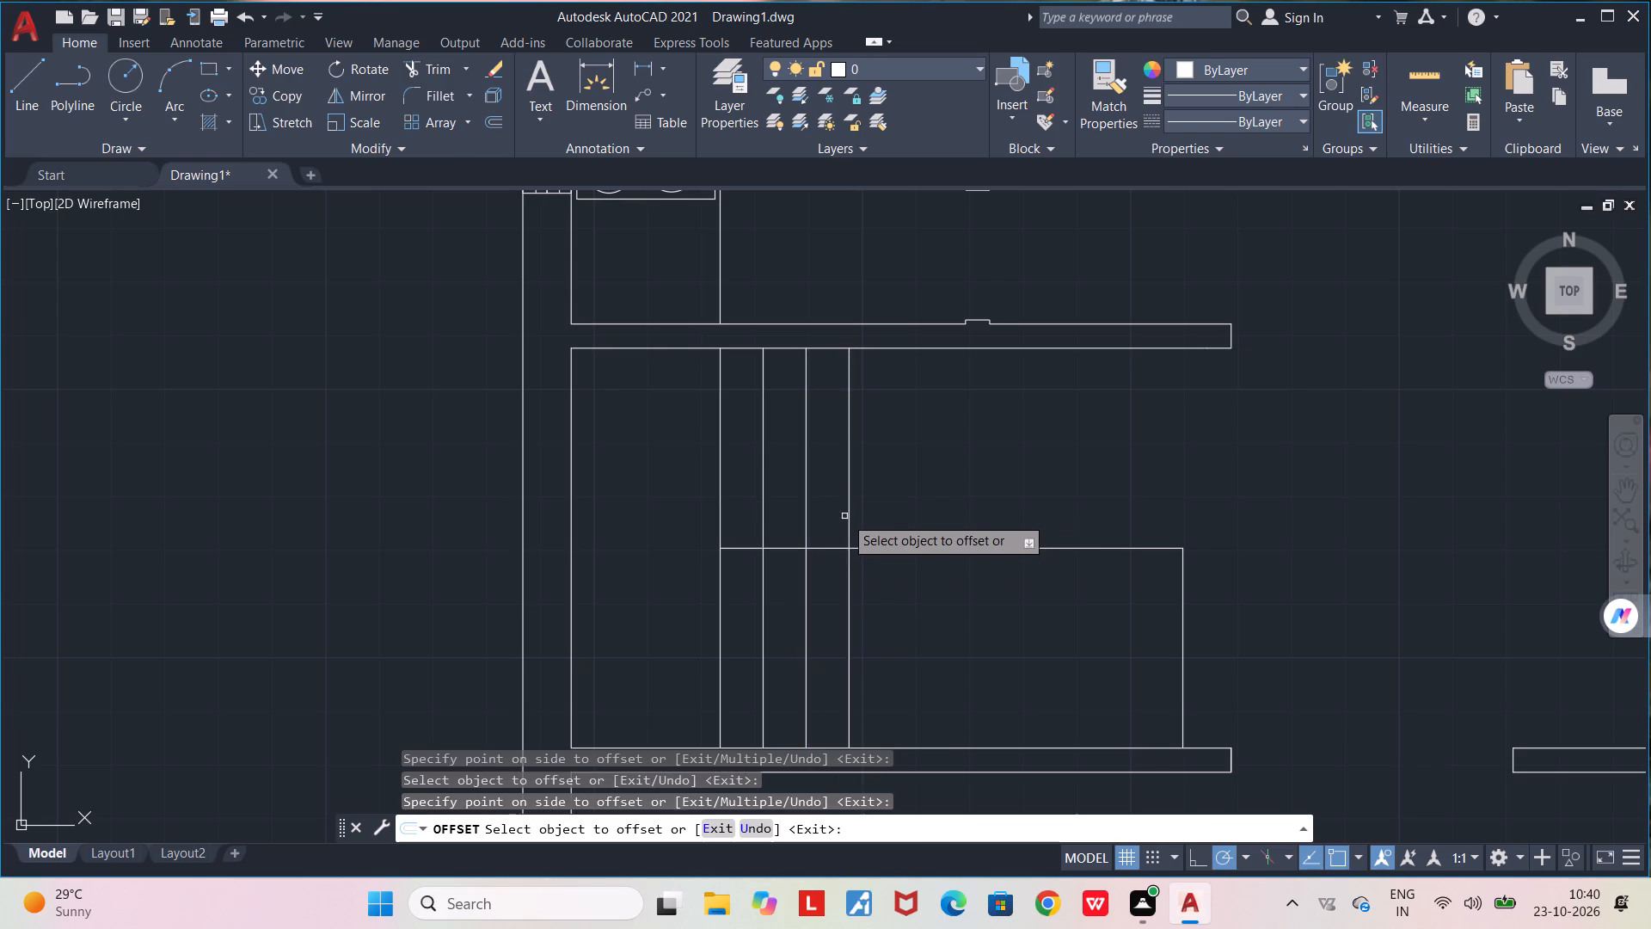
{"action": "left_click", "coordinate": [852, 505]}
{"action": "left_click", "coordinate": [881, 510]}
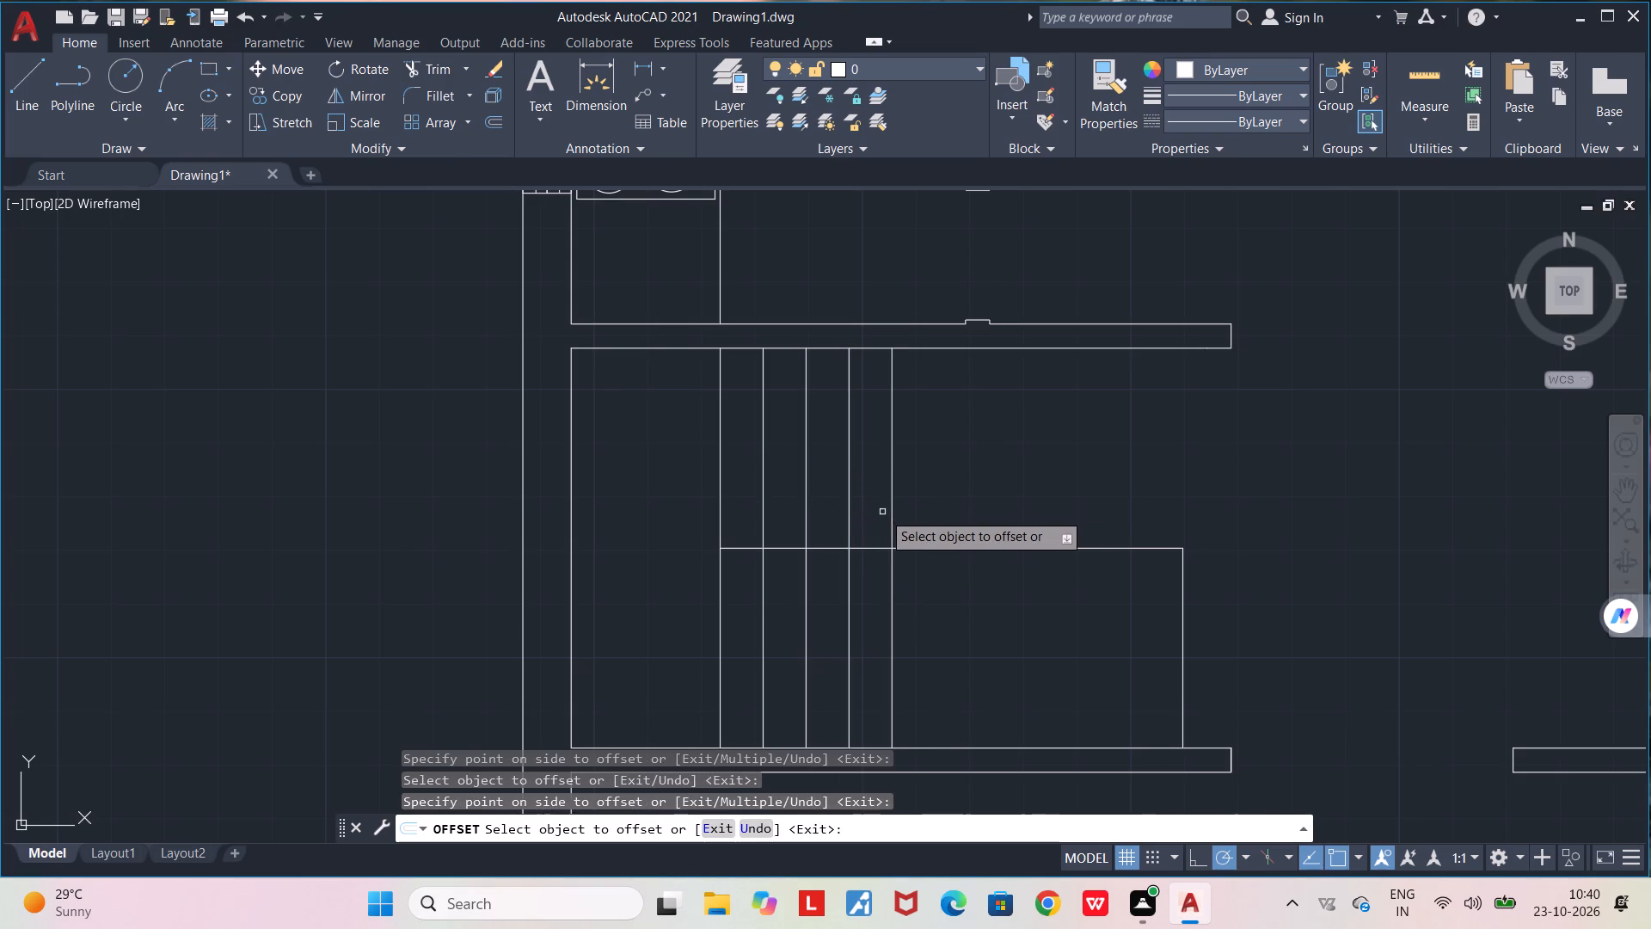
{"action": "left_click", "coordinate": [892, 512]}
{"action": "left_click", "coordinate": [950, 496]}
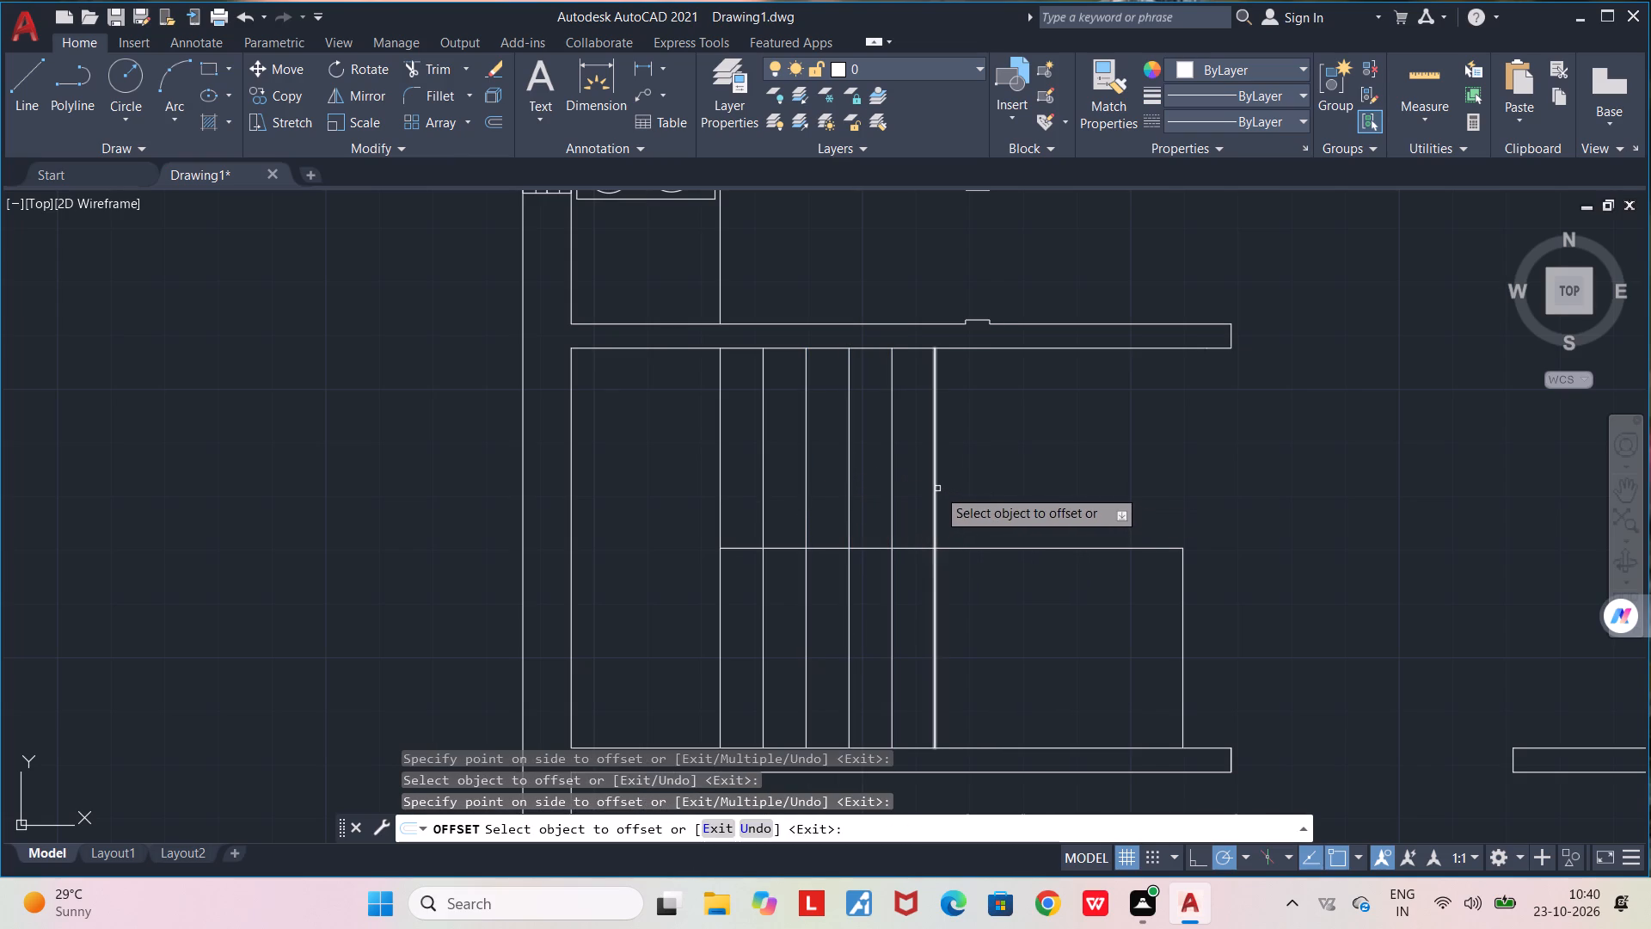
Continue the 8" offsets east from the last tread line, adding five more vertical tread lines.
{"action": "left_click", "coordinate": [937, 489]}
{"action": "left_click", "coordinate": [946, 494]}
{"action": "left_click", "coordinate": [976, 513]}
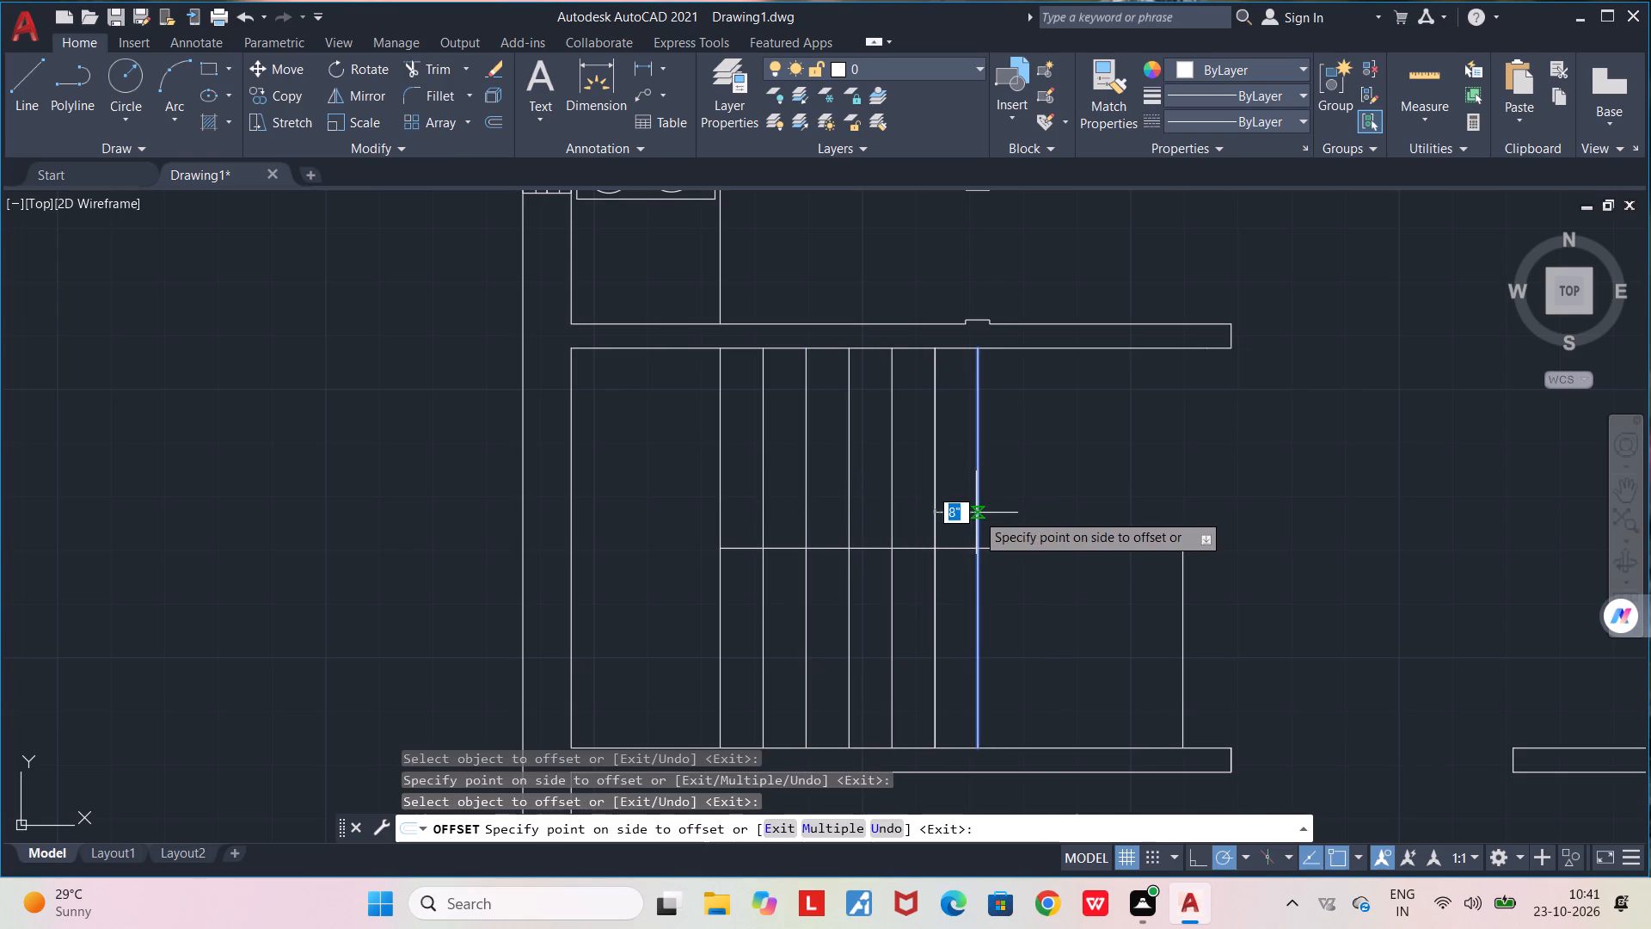
{"action": "left_click", "coordinate": [1034, 508]}
{"action": "left_click", "coordinate": [1022, 500]}
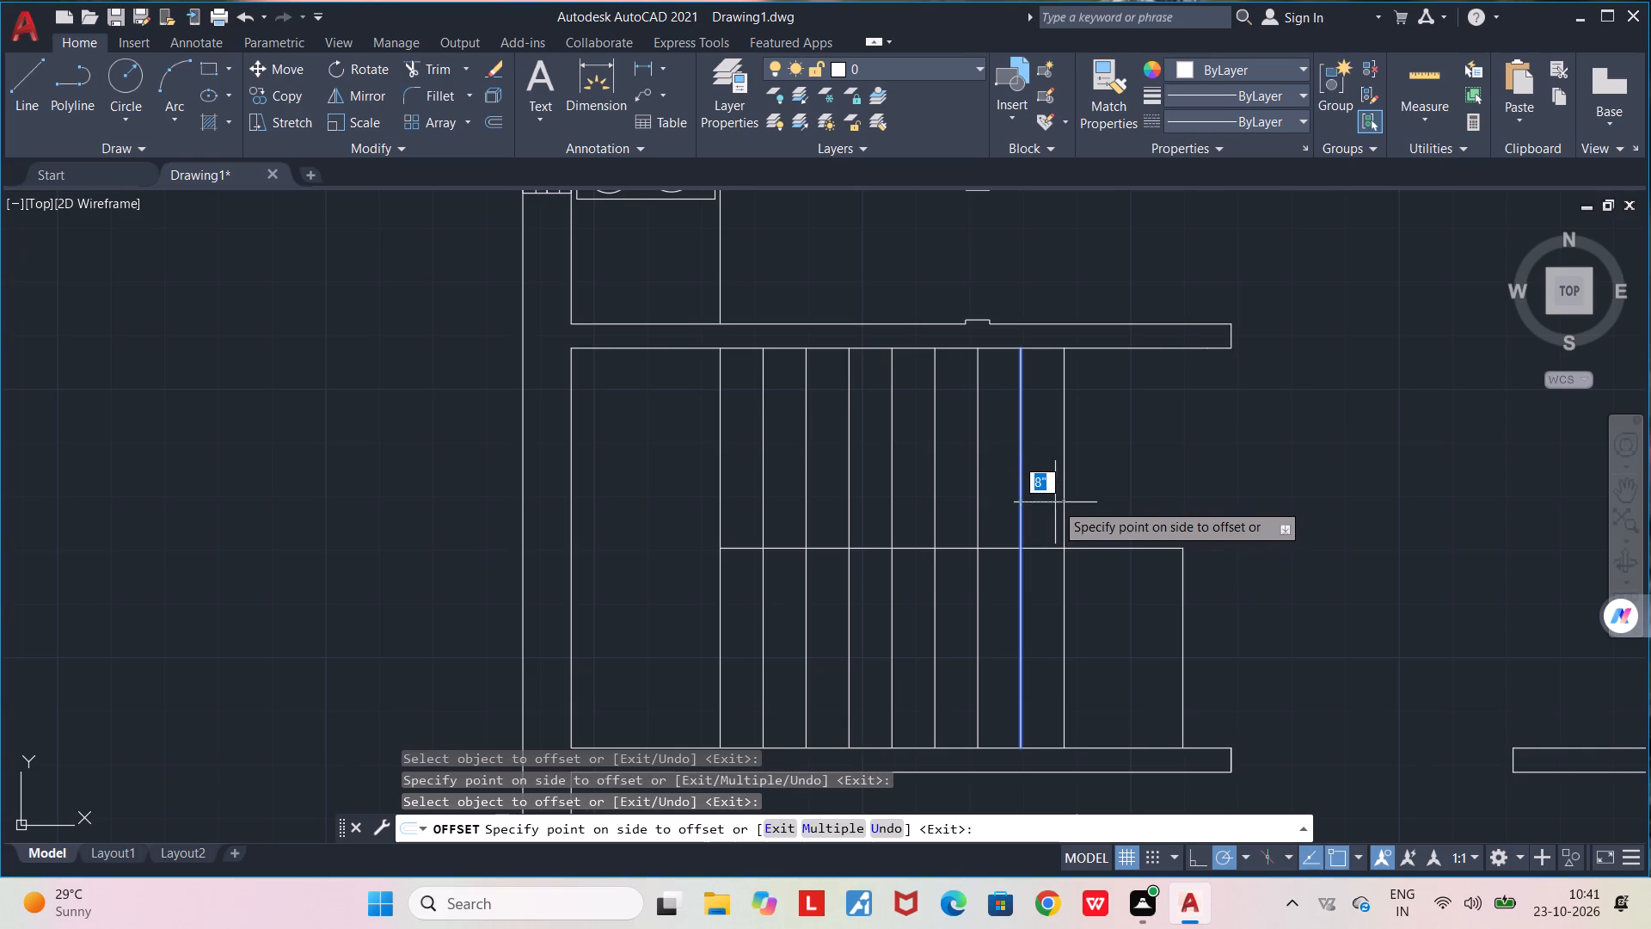
{"action": "left_click", "coordinate": [1113, 499]}
{"action": "left_click", "coordinate": [1065, 473]}
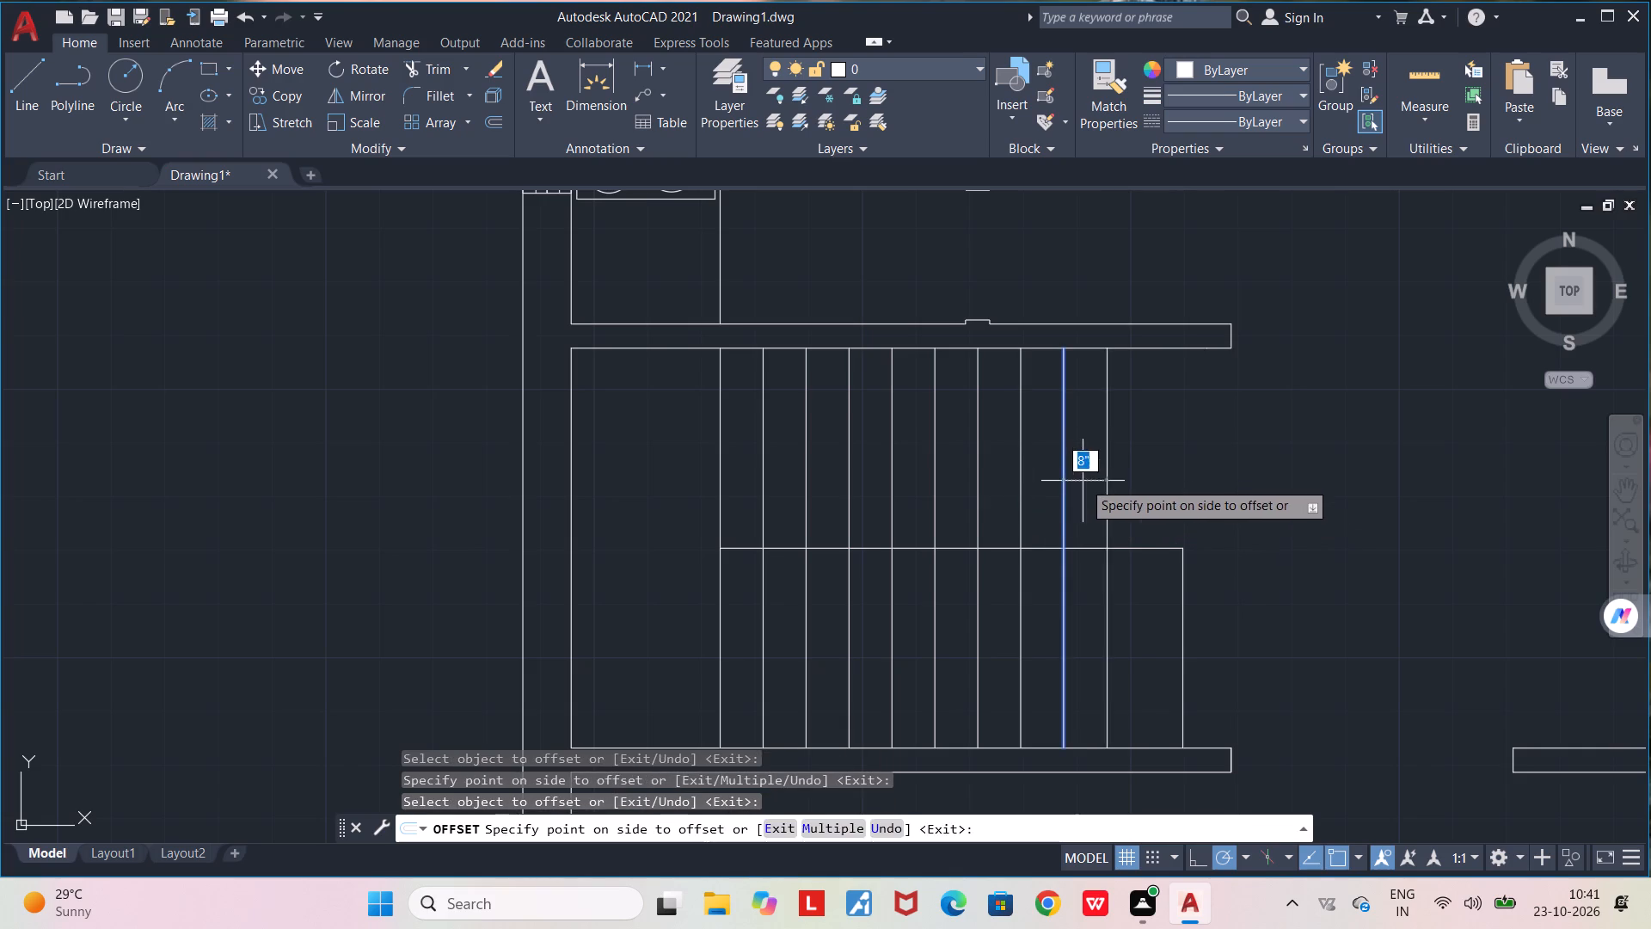
{"action": "left_click", "coordinate": [1083, 481]}
{"action": "left_click", "coordinate": [1111, 499]}
{"action": "left_click", "coordinate": [1107, 497]}
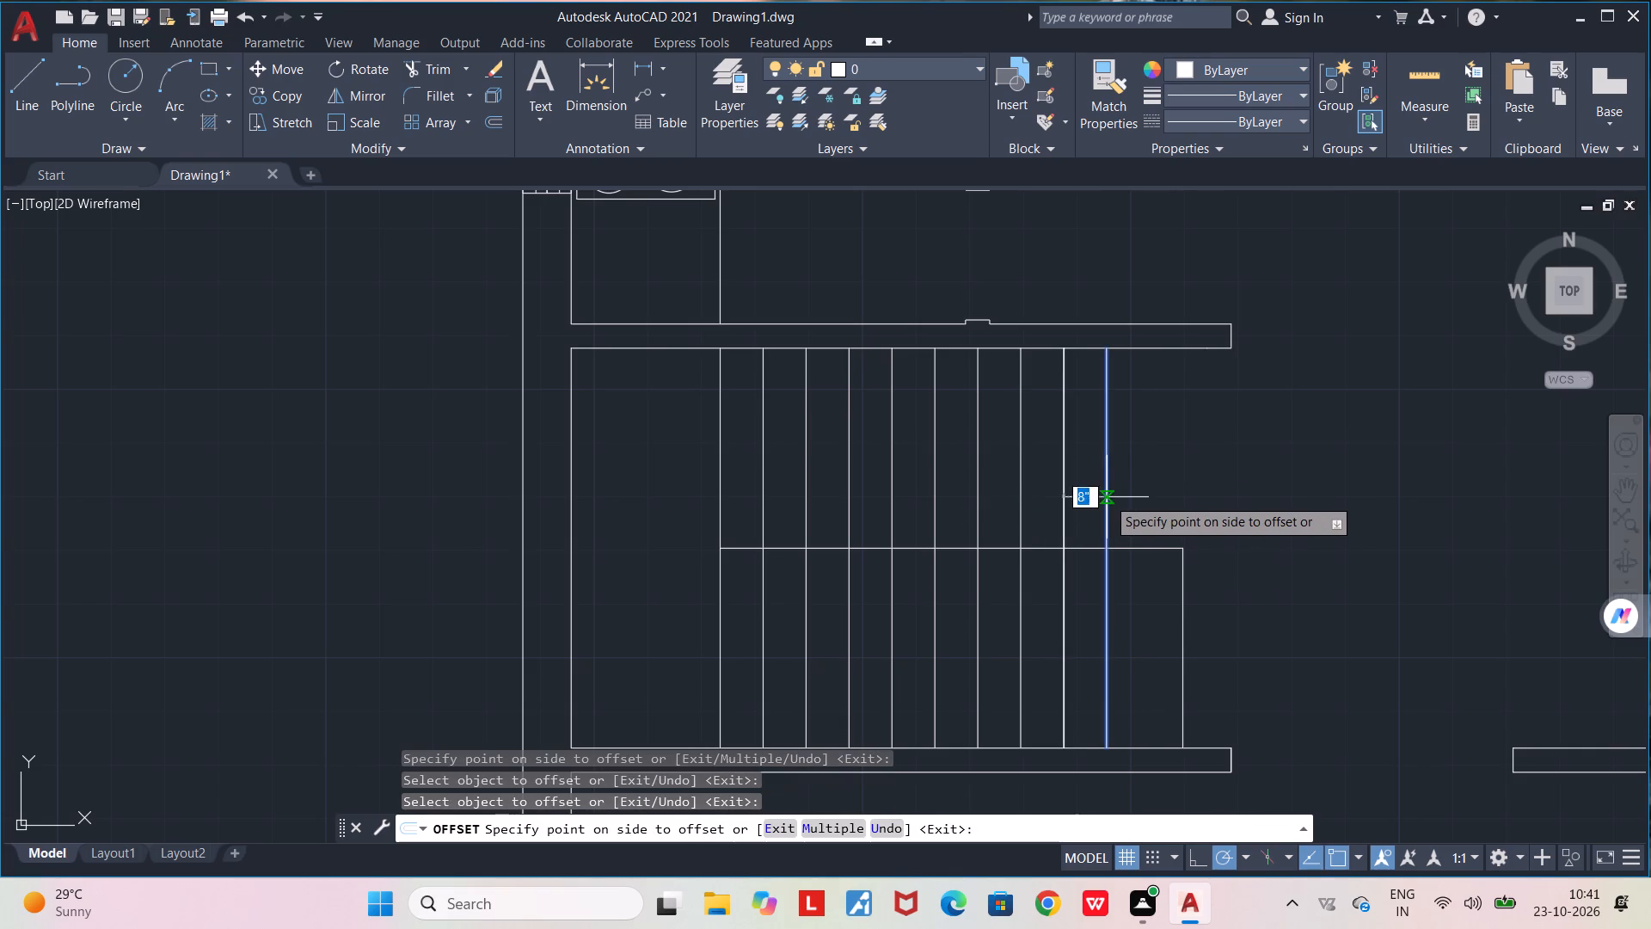
{"action": "left_click", "coordinate": [1128, 503]}
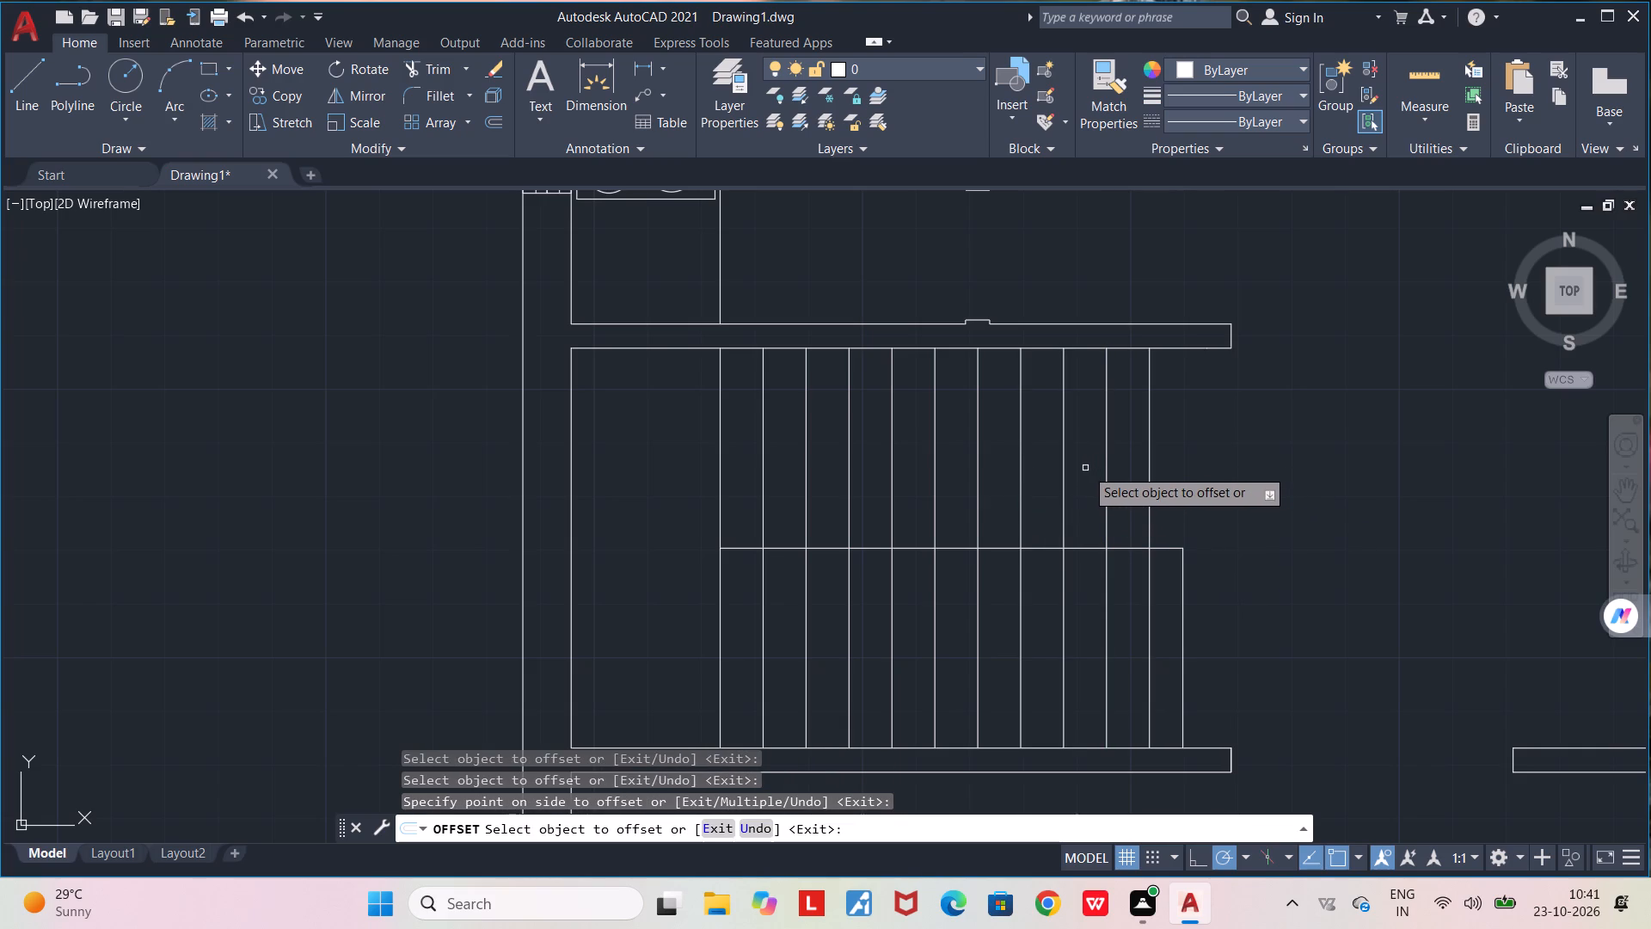
{"action": "scroll", "coordinate": [1059, 467], "scroll_direction": "up", "scroll_amount": 1}
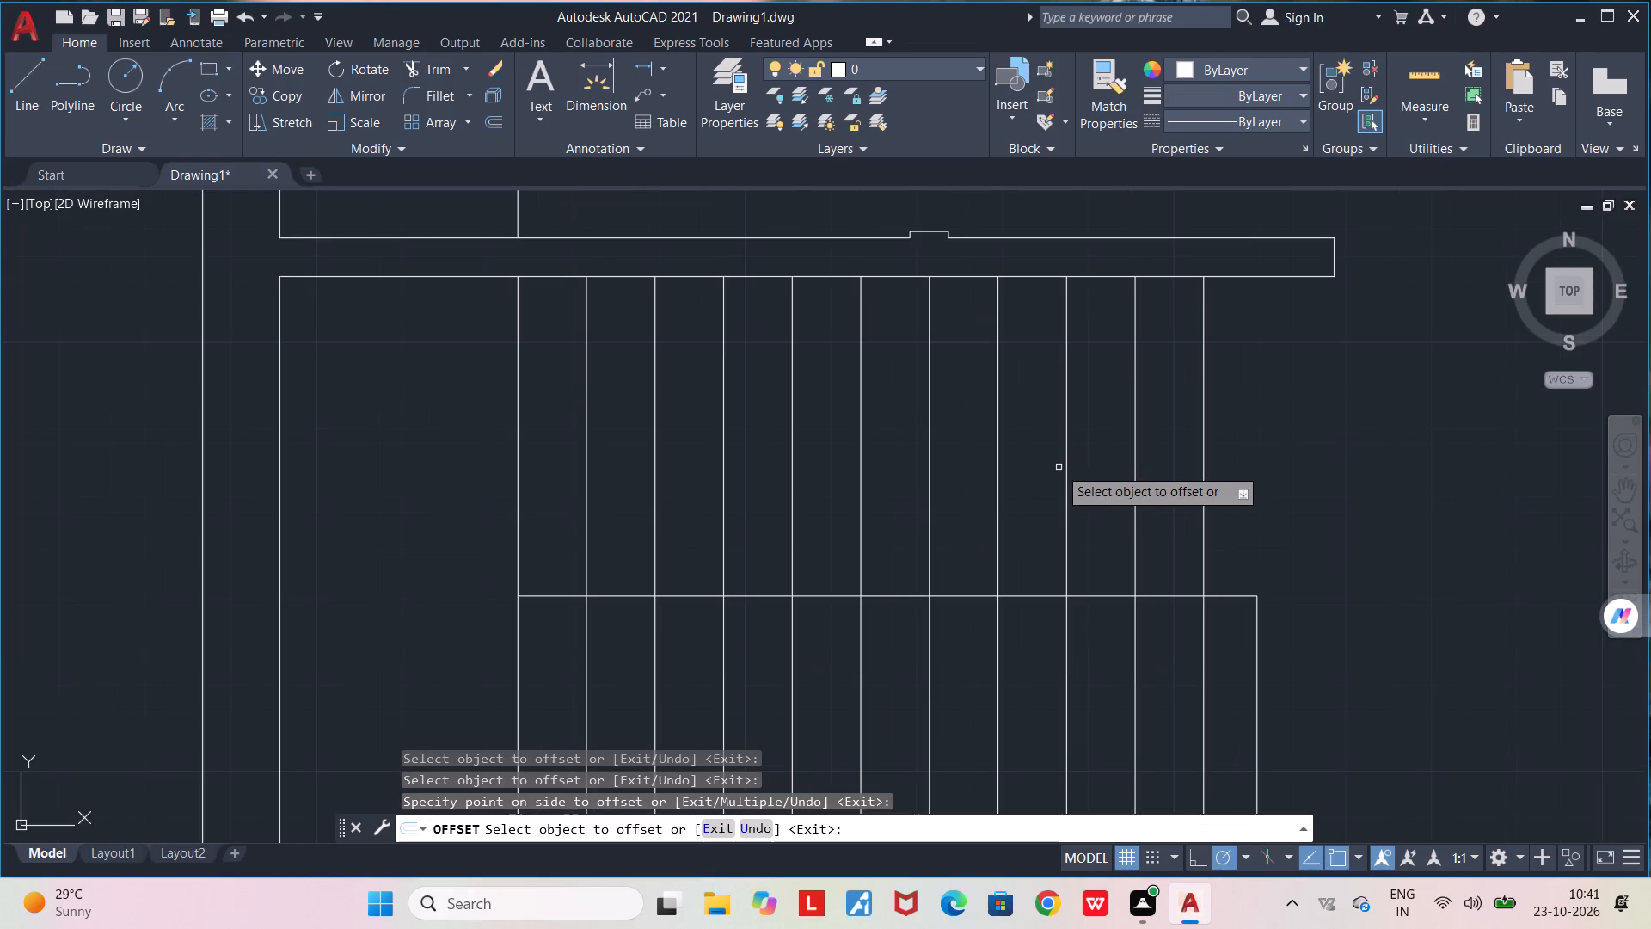
{"action": "key", "text": "space"}
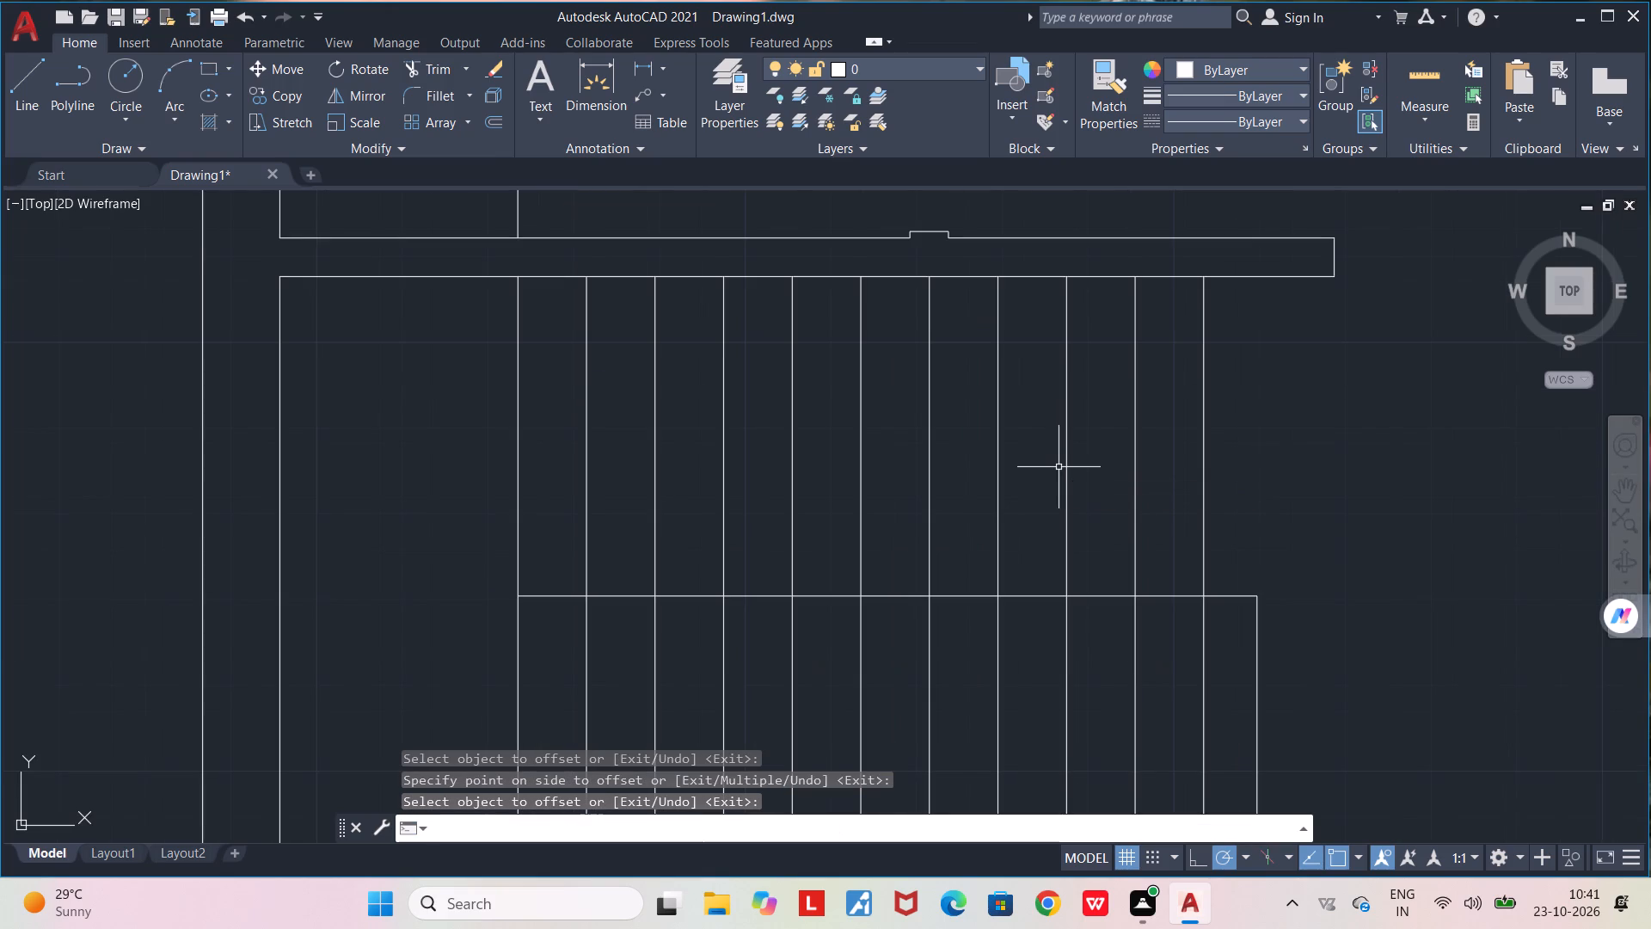
Trim the seven easternmost tread lines north of the horizontal dividing line, leaving only three offset treads in the upper flight.
{"action": "type", "text": "TR"}
{"action": "key", "text": "Return"}
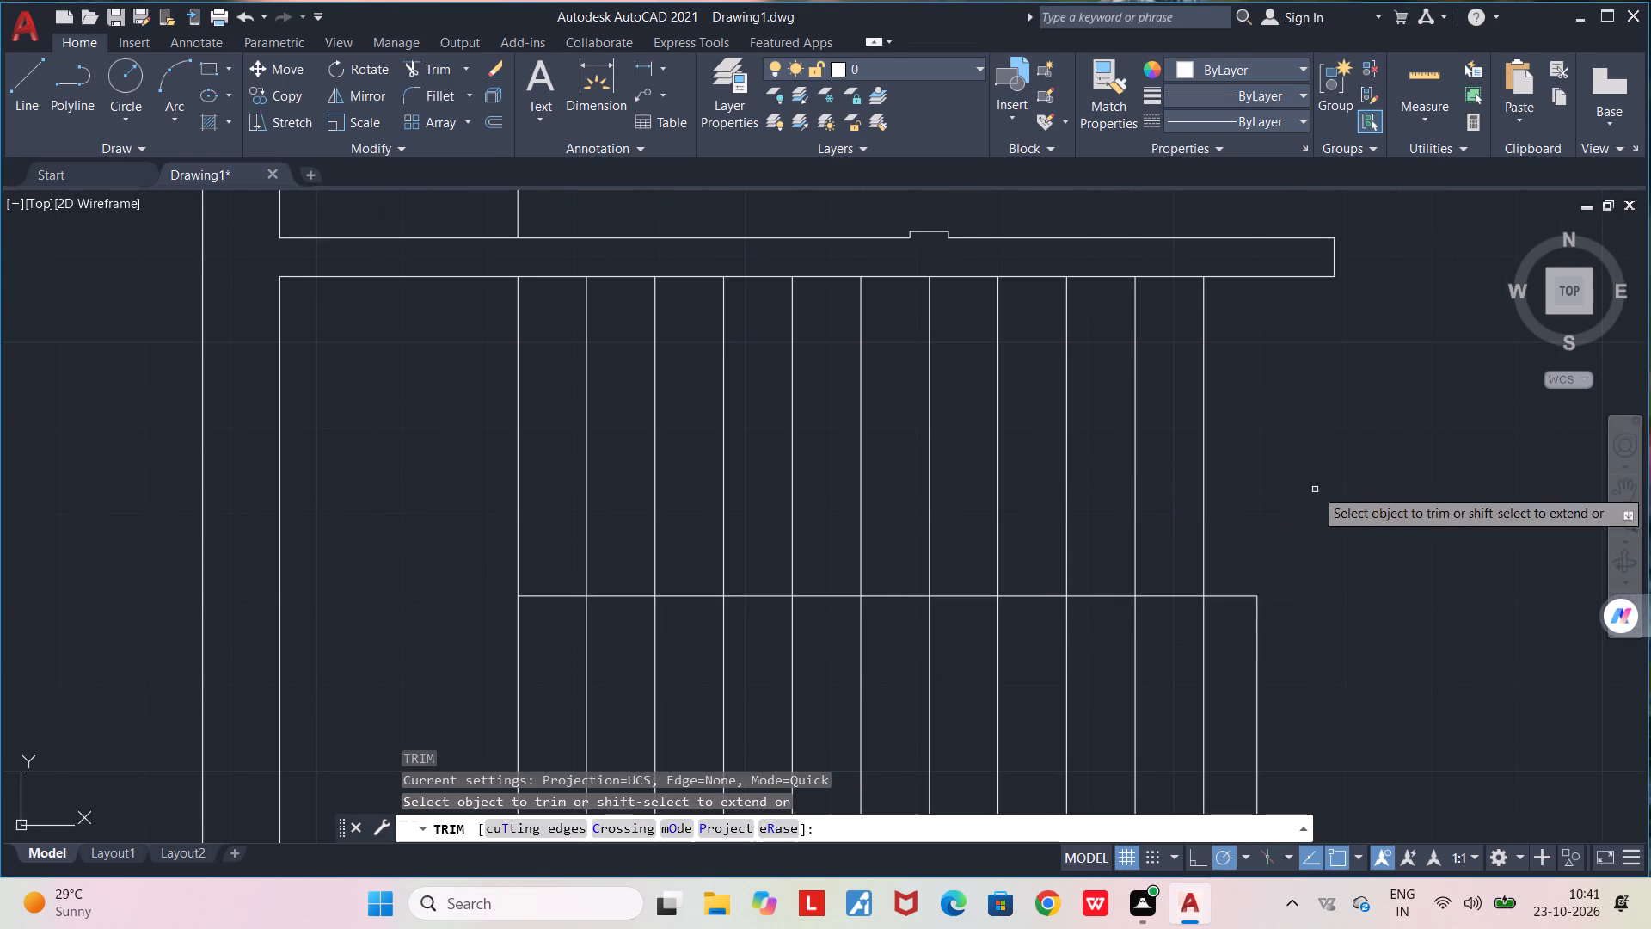
{"action": "left_click_drag", "start_coordinate": [1319, 446], "coordinate": [844, 452]}
{"action": "scroll", "coordinate": [847, 452], "scroll_direction": "down", "scroll_amount": 2}
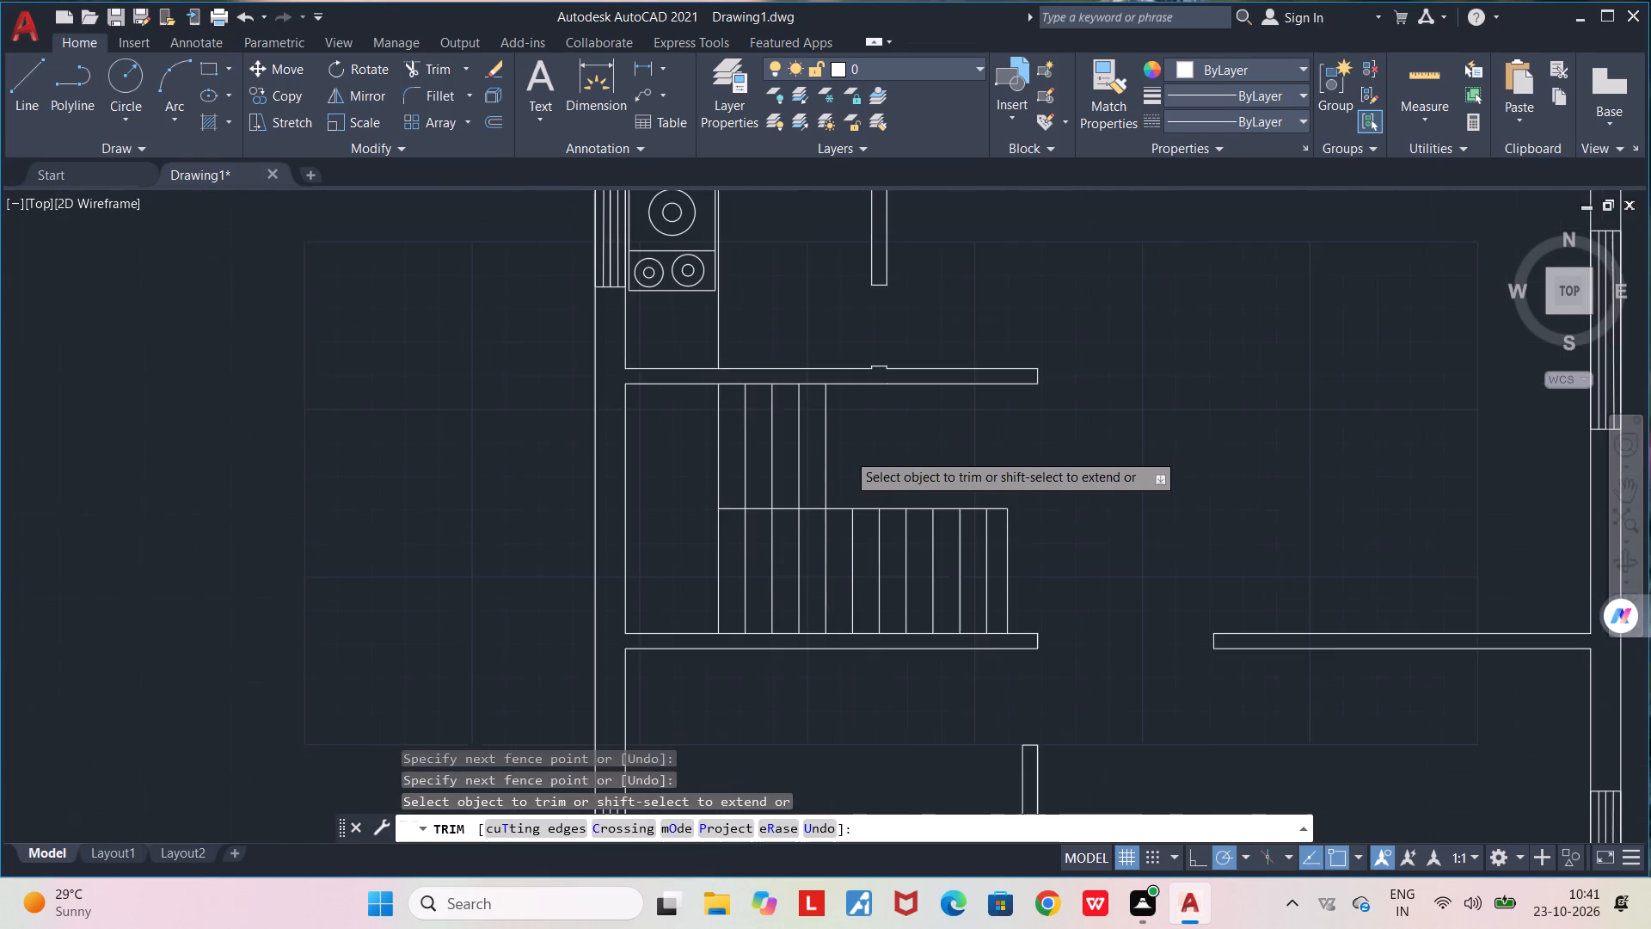
{"action": "middle_click_drag", "start_coordinate": [936, 448], "coordinate": [879, 394]}
{"action": "scroll", "coordinate": [879, 394], "scroll_direction": "down", "scroll_amount": 2}
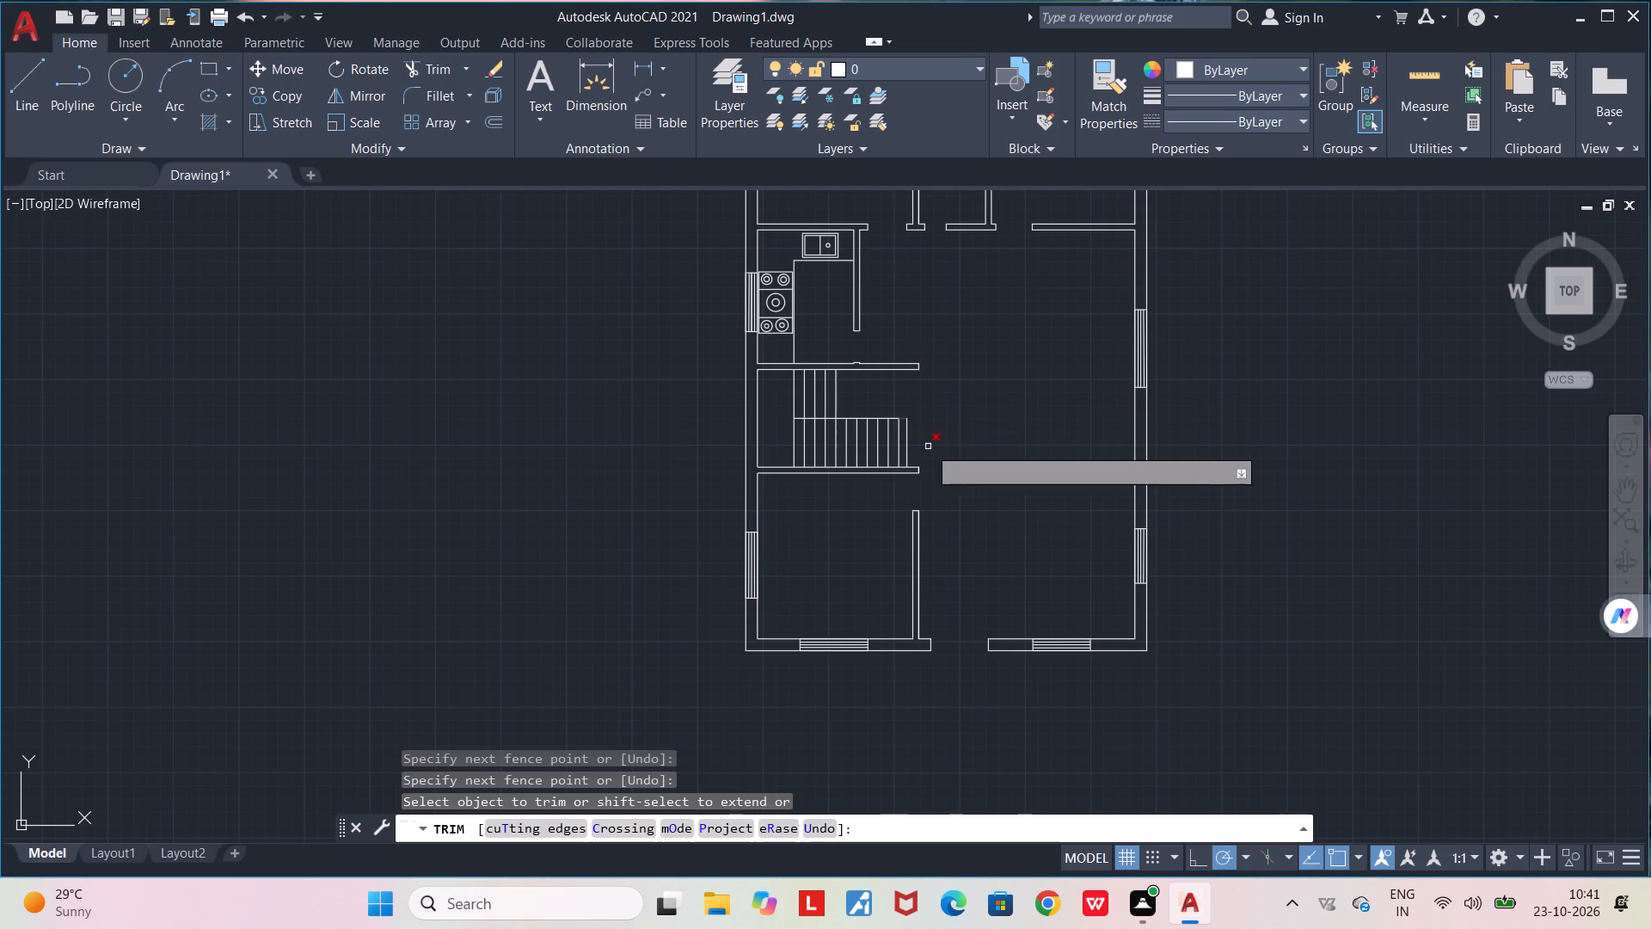
{"action": "scroll", "coordinate": [948, 503], "scroll_direction": "up", "scroll_amount": 2}
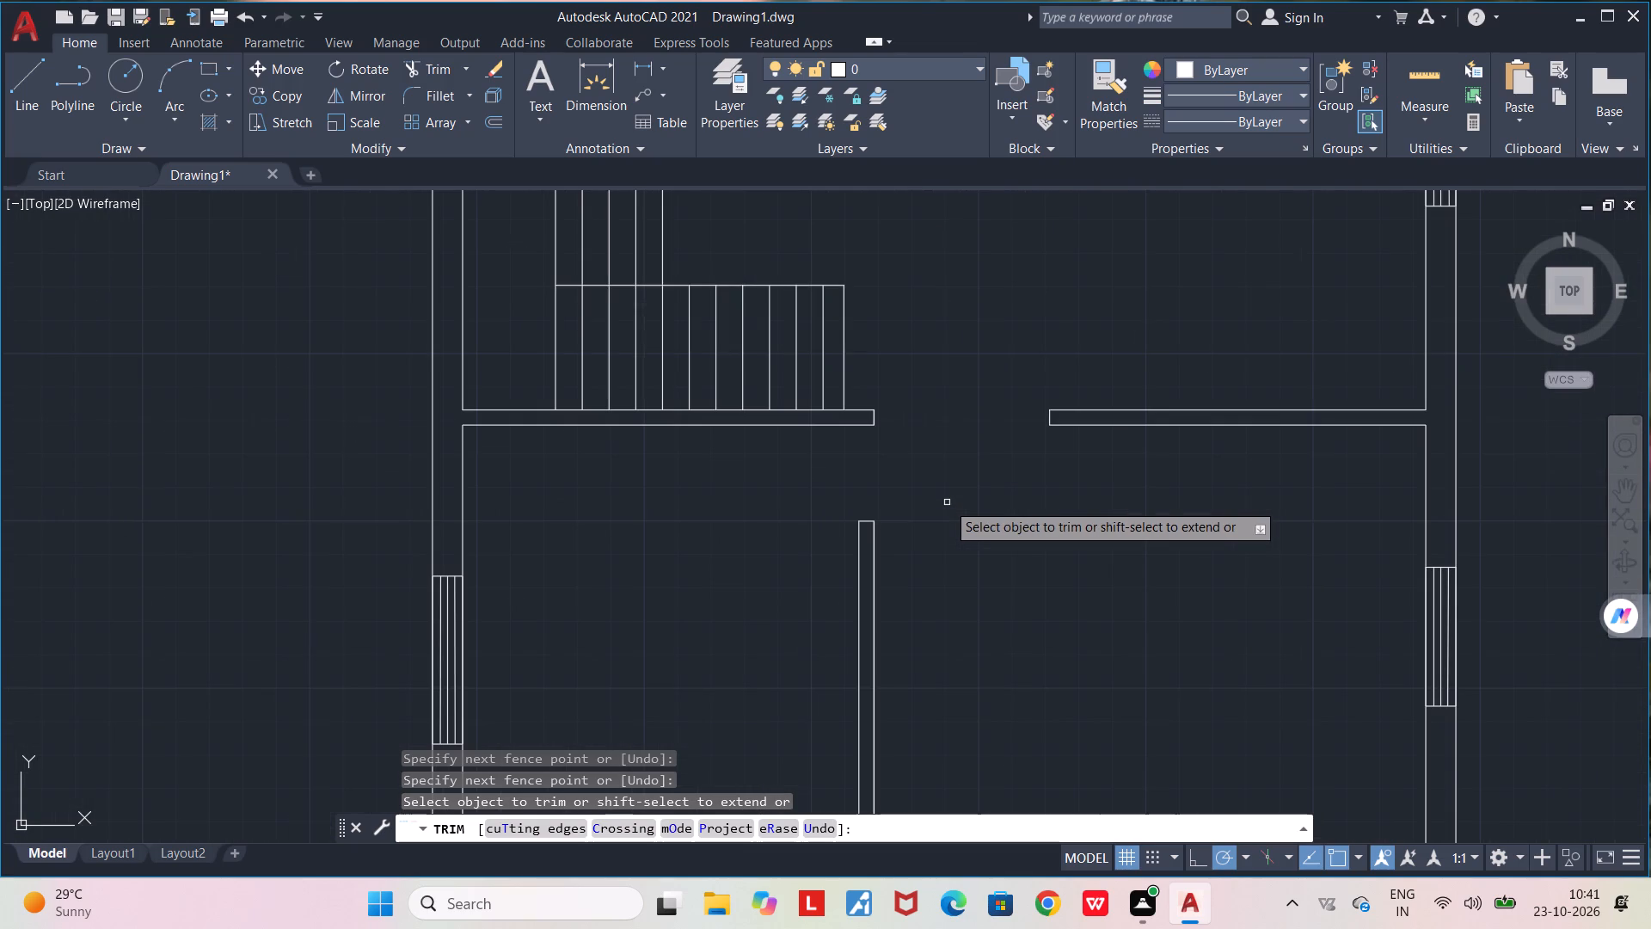
{"action": "scroll", "coordinate": [947, 502], "scroll_direction": "down", "scroll_amount": 1}
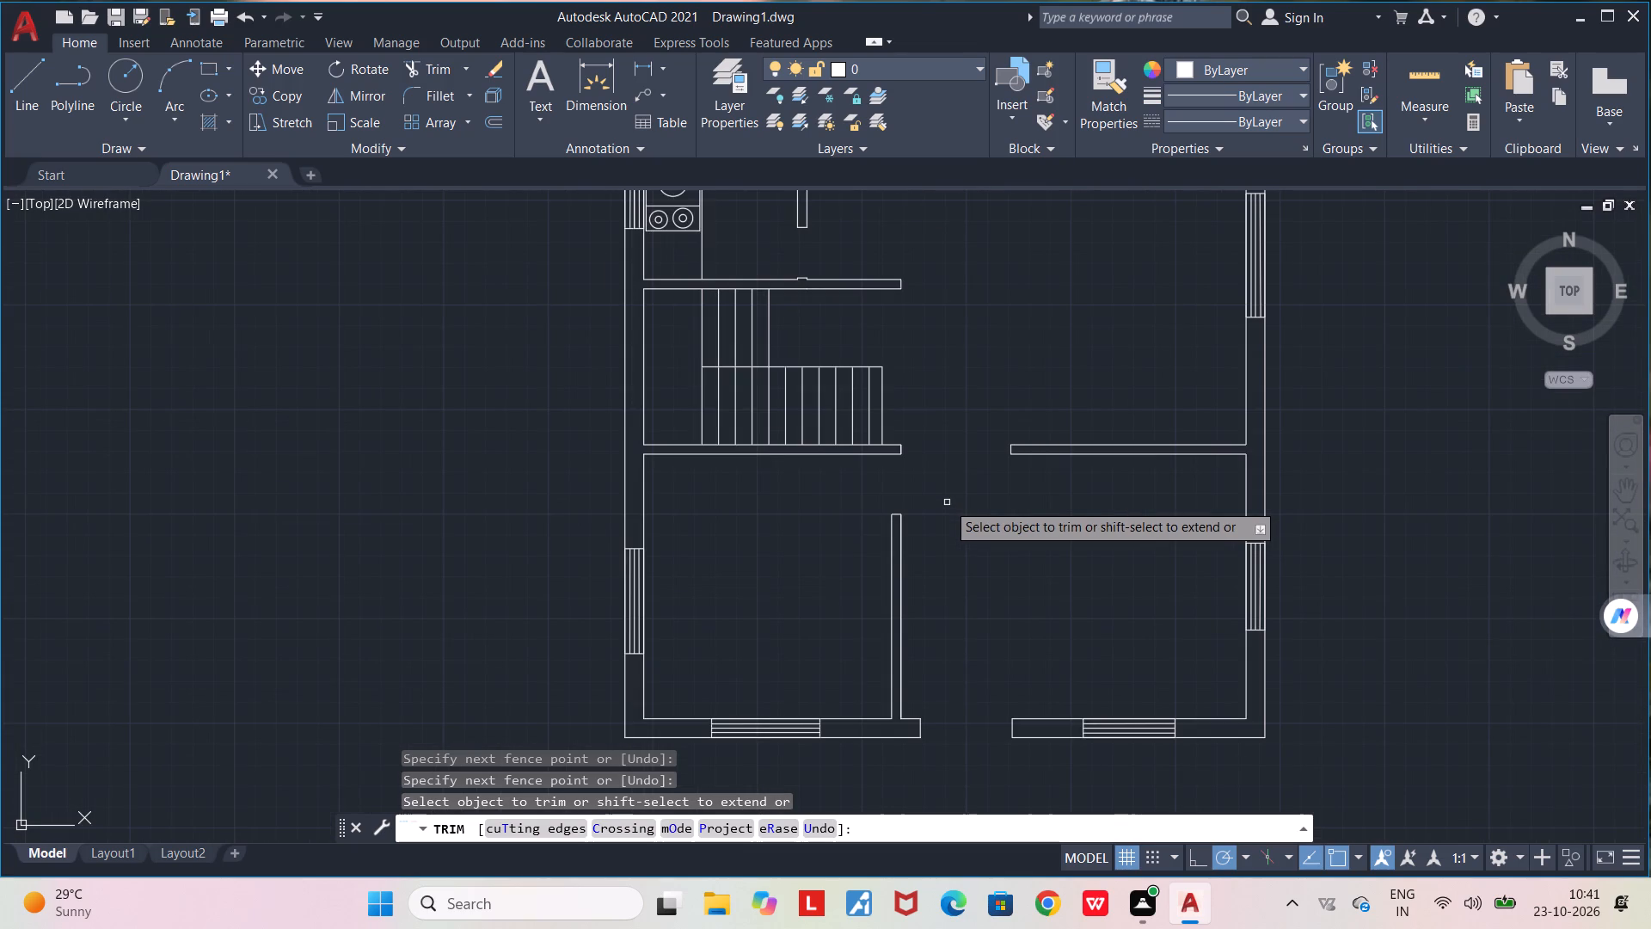
{"action": "left_click", "coordinate": [770, 329]}
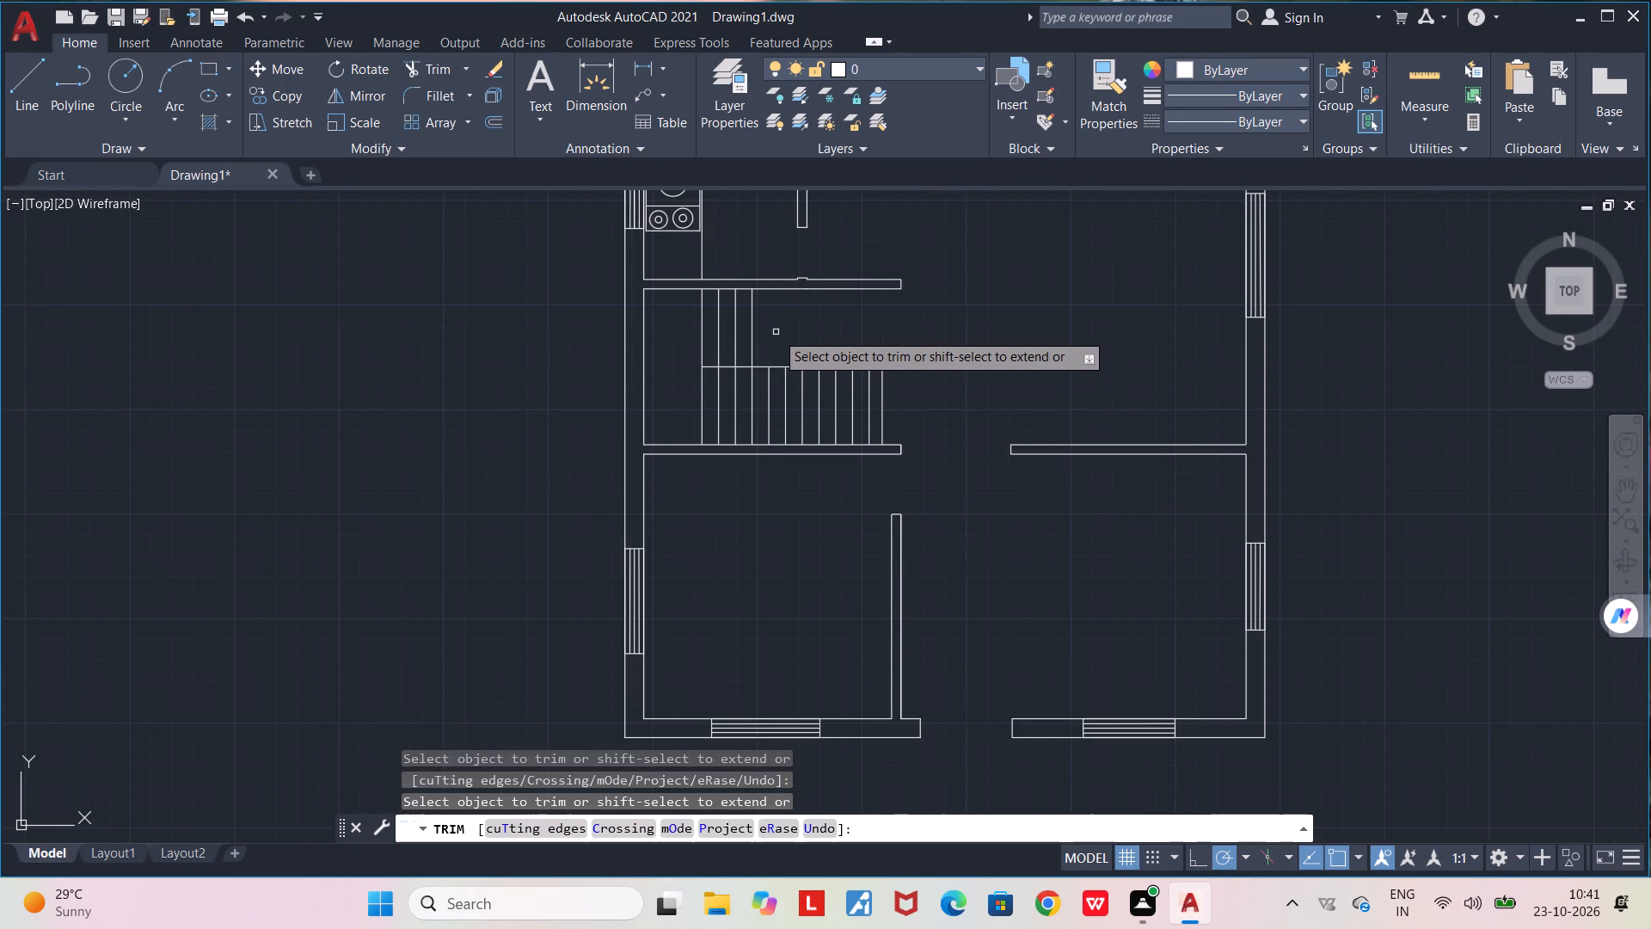
{"action": "key", "text": "space"}
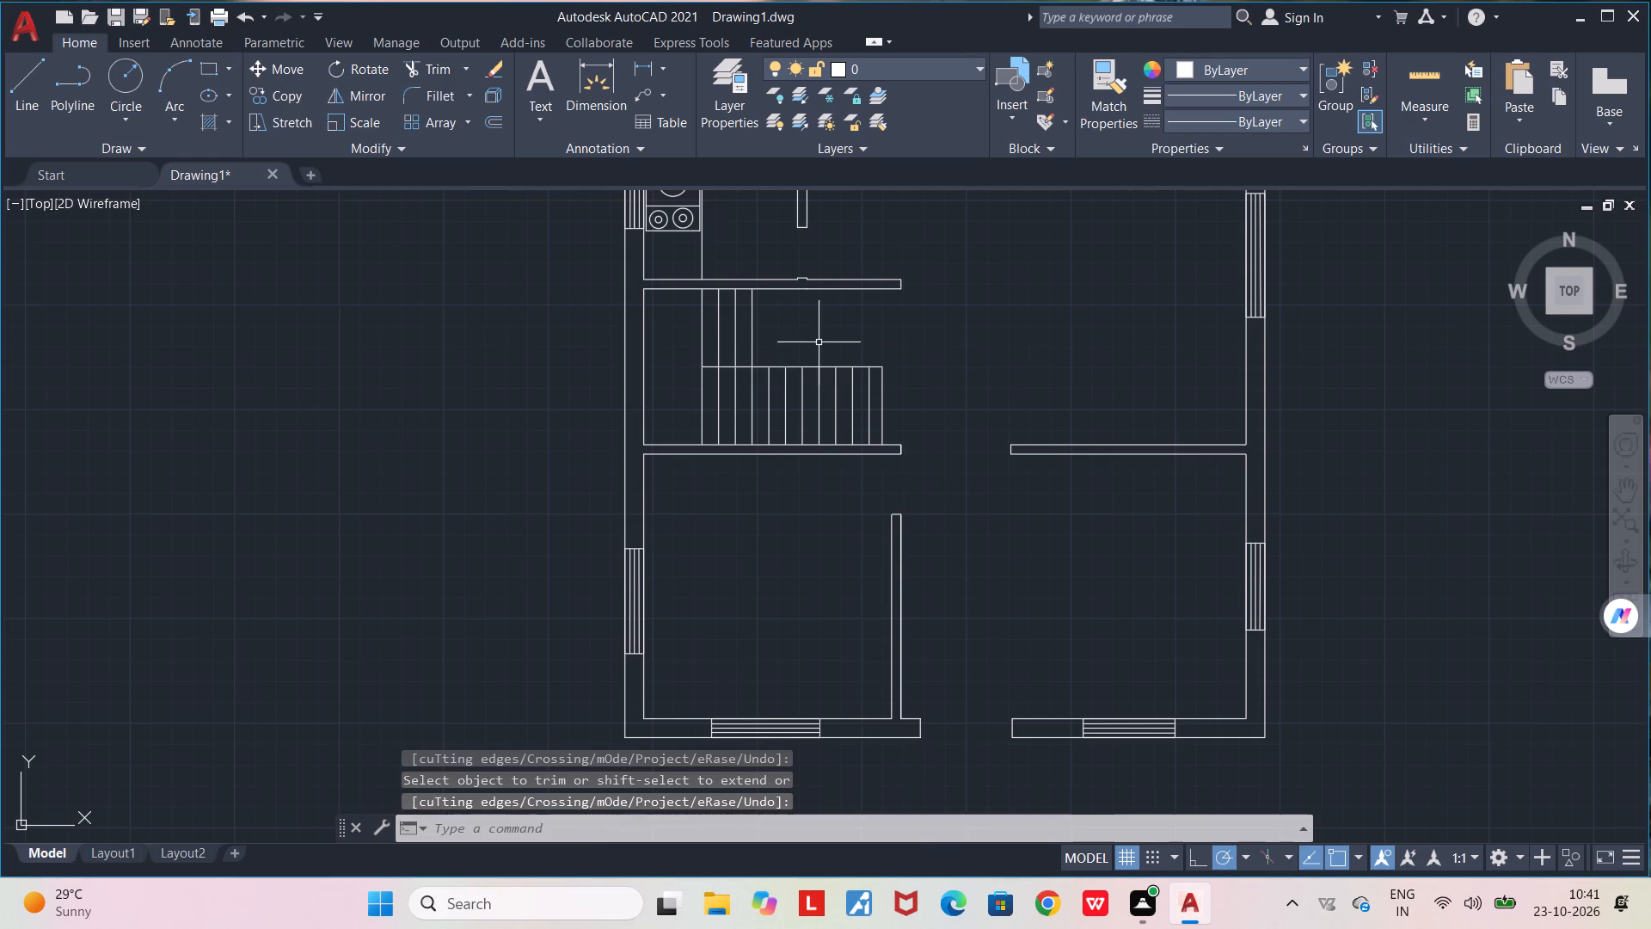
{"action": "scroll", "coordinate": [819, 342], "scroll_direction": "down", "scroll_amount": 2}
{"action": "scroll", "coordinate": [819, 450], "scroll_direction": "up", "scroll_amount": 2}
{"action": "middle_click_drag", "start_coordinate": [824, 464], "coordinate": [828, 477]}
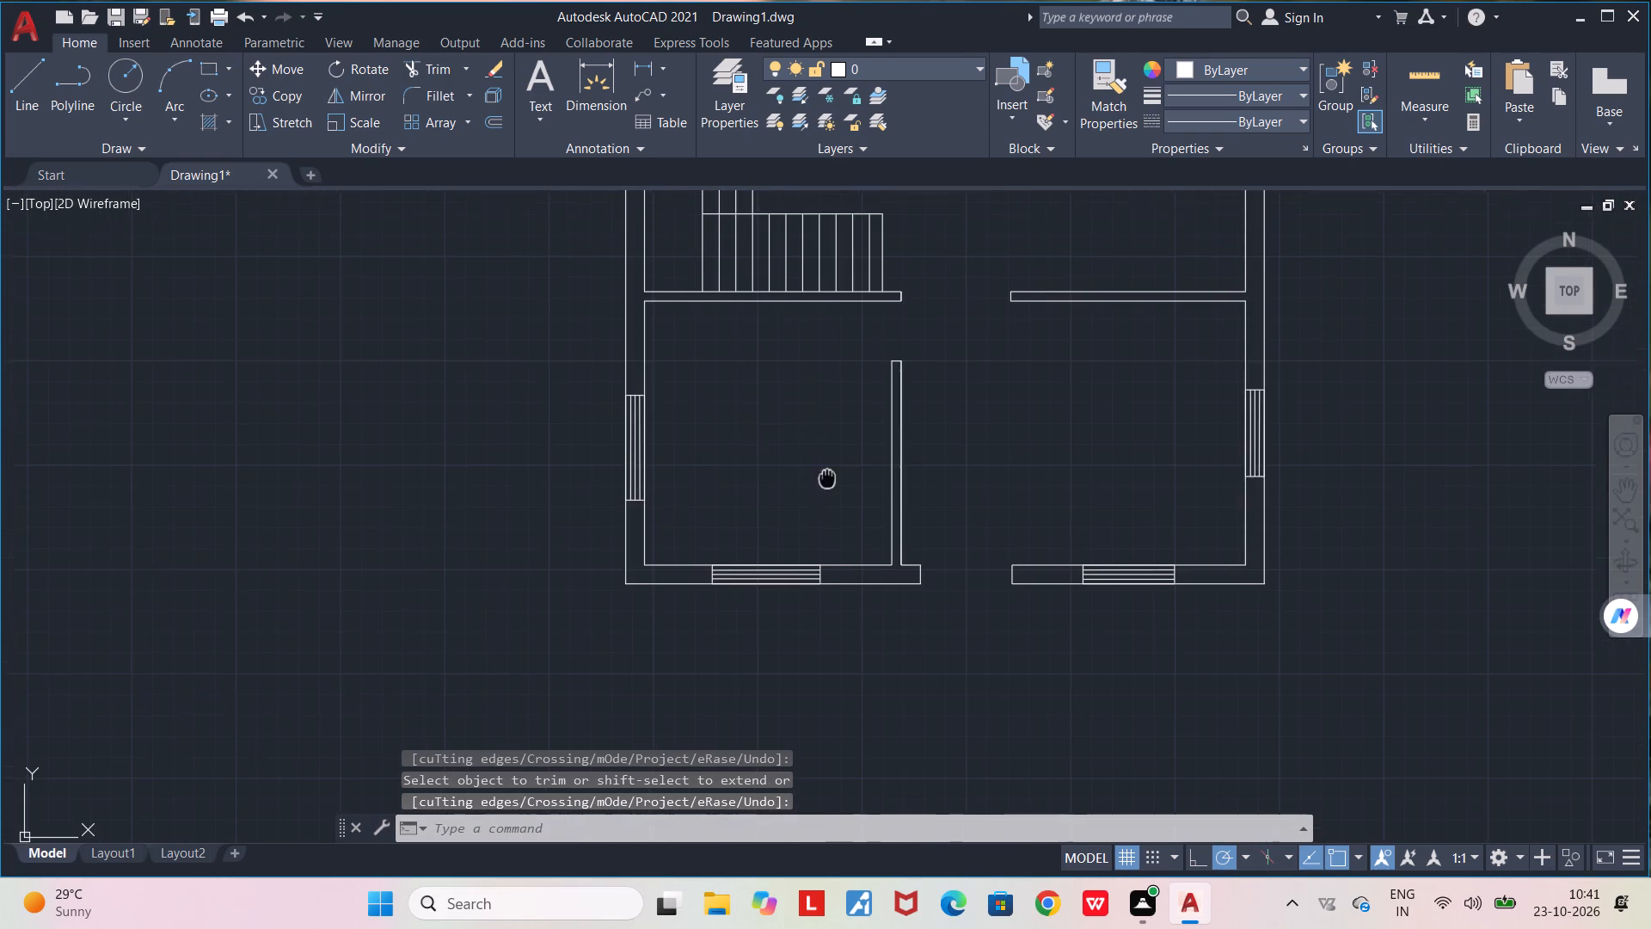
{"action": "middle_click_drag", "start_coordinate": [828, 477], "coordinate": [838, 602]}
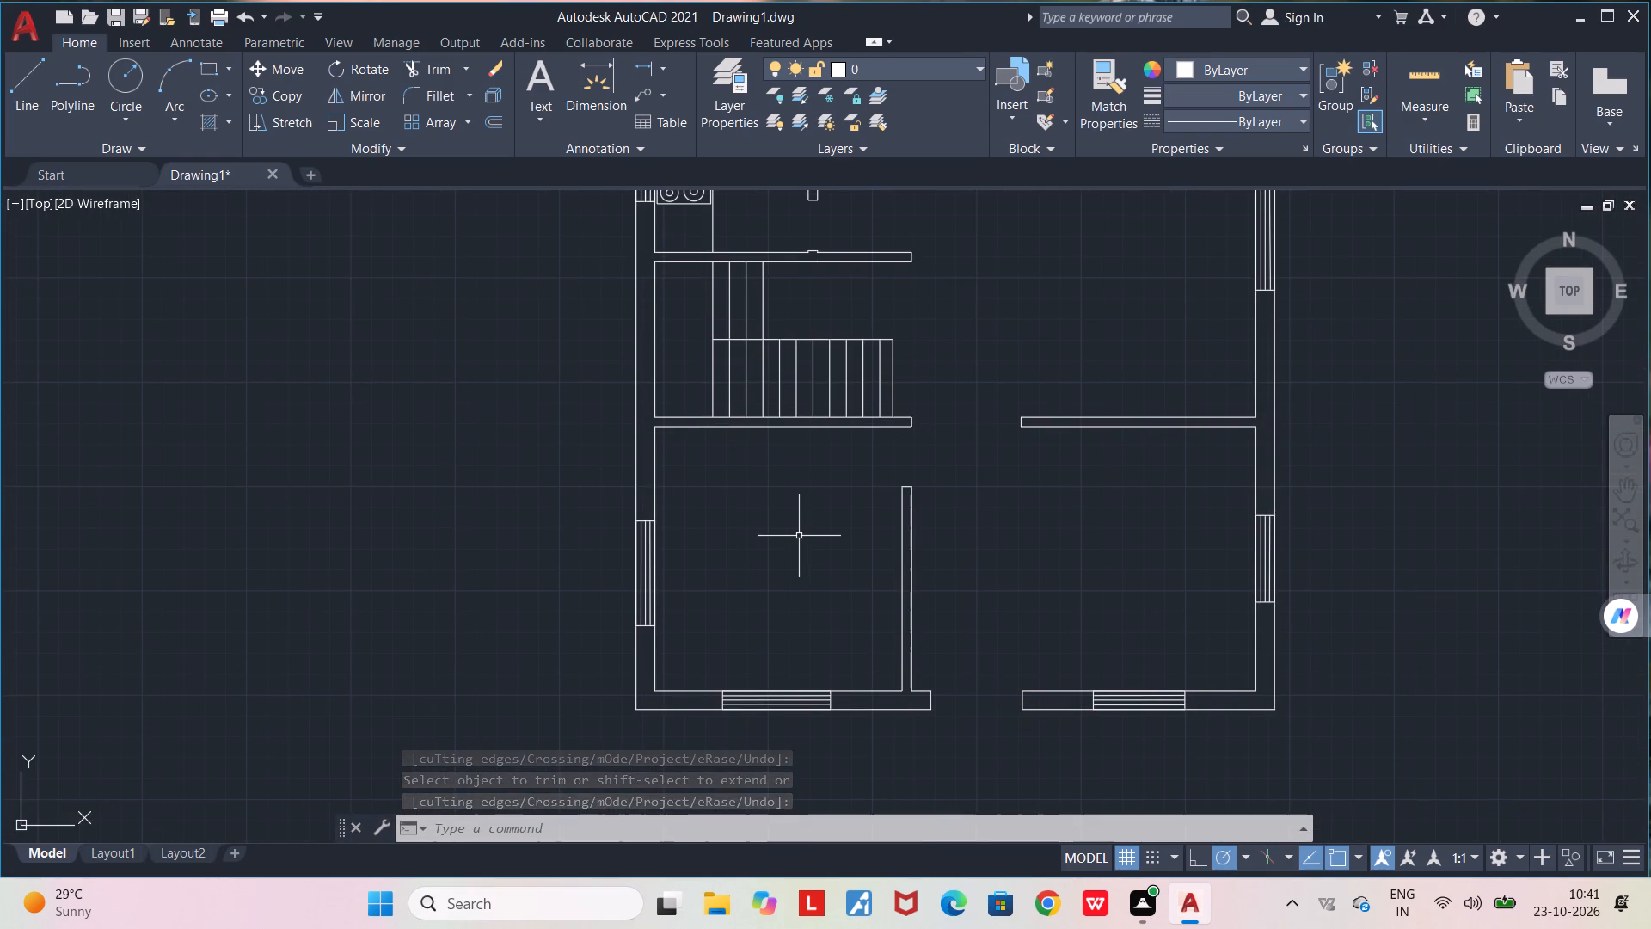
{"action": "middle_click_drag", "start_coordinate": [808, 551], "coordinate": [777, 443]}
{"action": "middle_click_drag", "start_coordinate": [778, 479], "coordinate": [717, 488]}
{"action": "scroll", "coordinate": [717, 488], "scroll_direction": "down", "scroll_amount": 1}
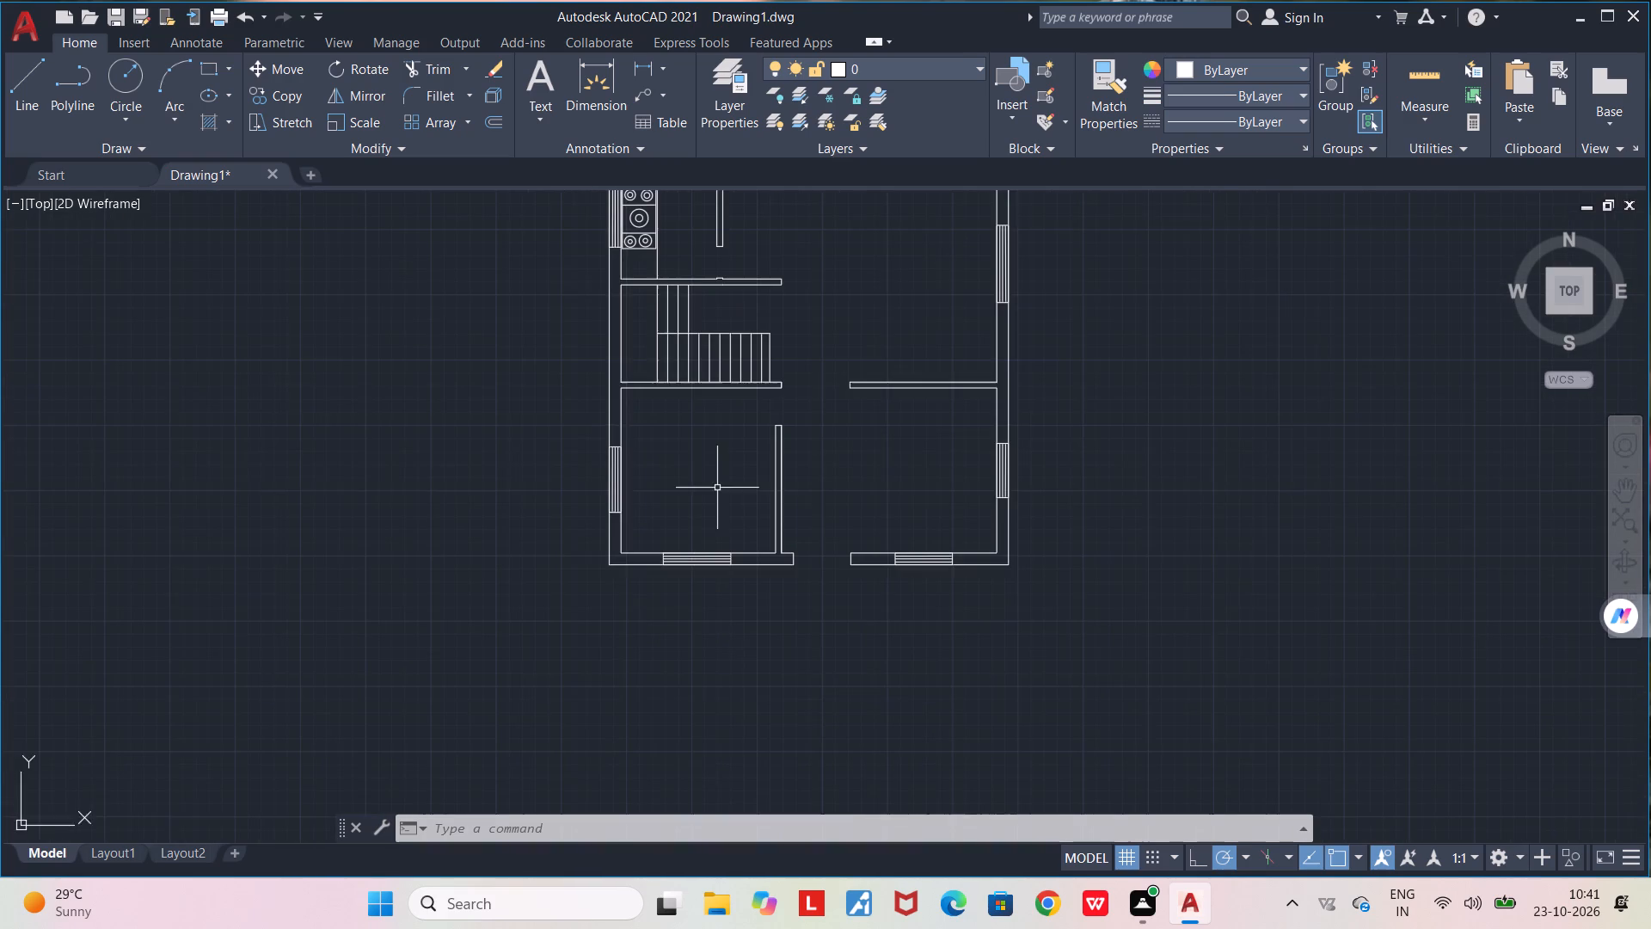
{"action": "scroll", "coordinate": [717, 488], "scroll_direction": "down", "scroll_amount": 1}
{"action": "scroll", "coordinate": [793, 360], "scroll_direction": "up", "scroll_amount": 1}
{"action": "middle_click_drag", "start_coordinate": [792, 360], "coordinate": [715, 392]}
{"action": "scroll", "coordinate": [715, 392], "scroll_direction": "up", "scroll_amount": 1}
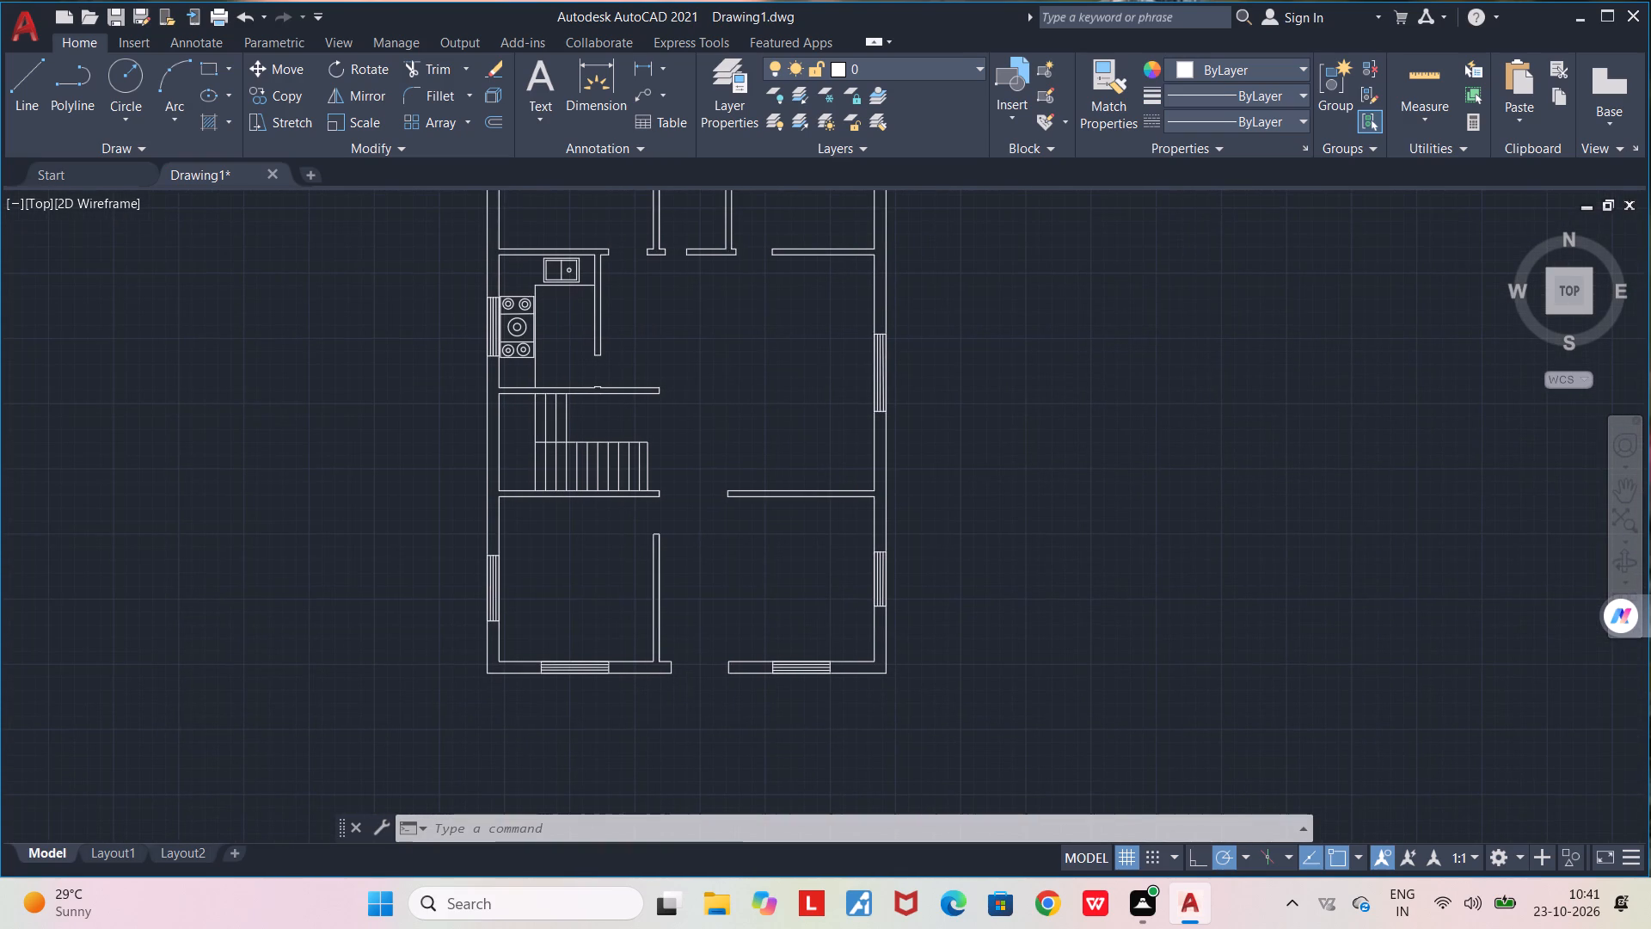
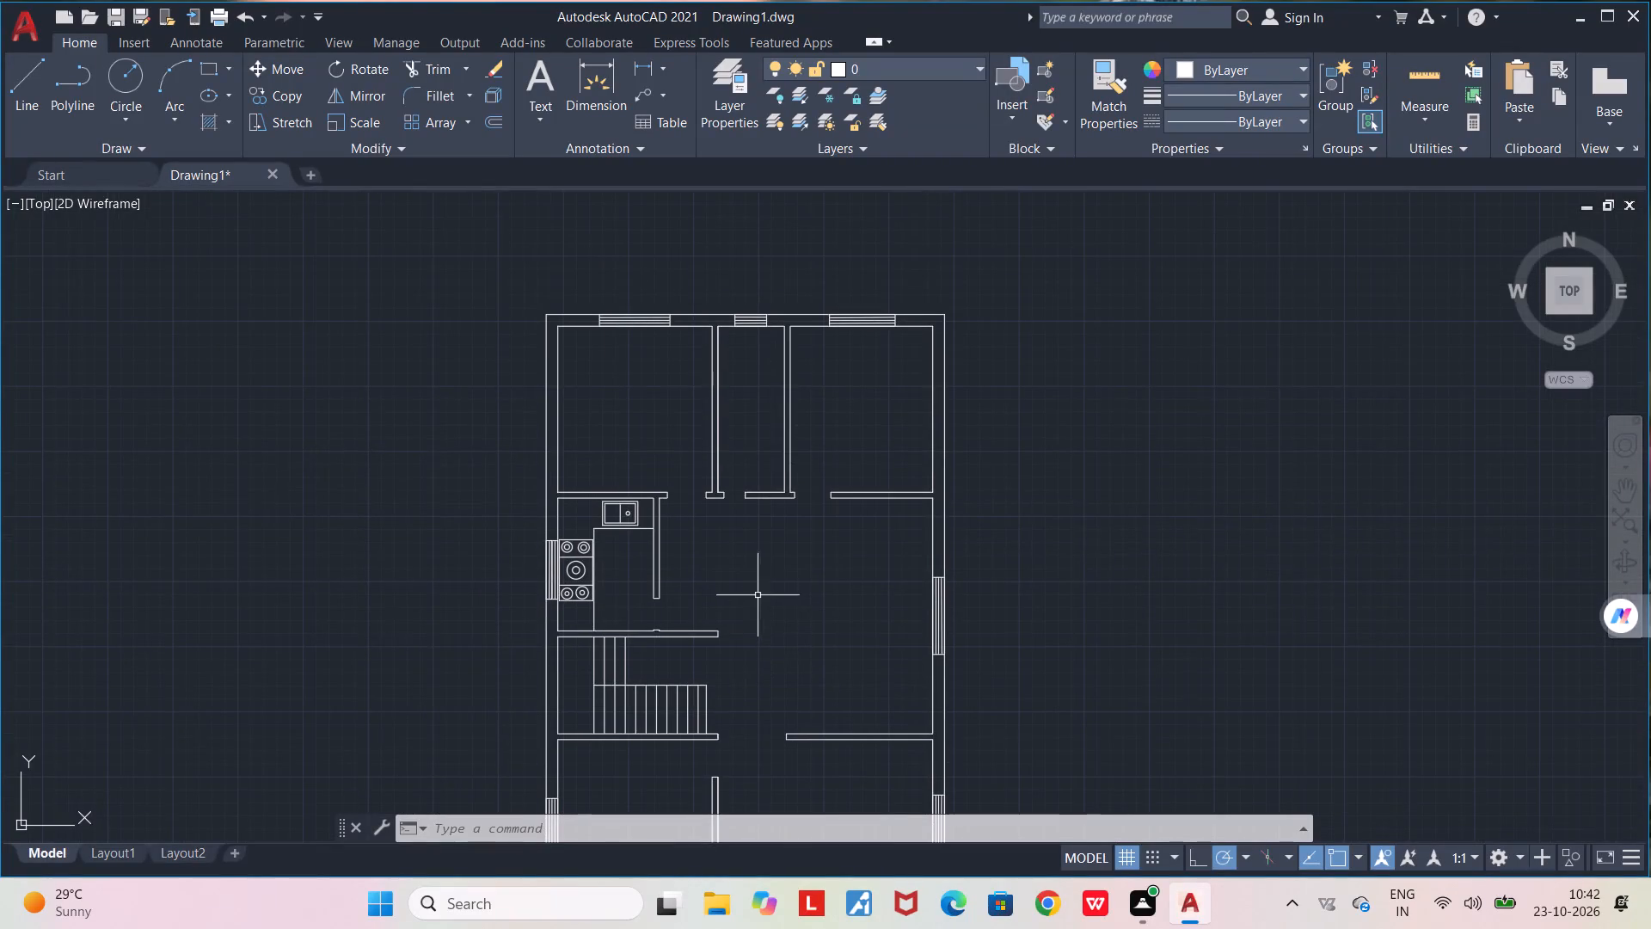
Insert the Bed - Queen block from the Home - Space Planner sample blocks in the empty area west of the floor plan.
{"action": "middle_click_drag", "start_coordinate": [750, 580], "coordinate": [725, 497]}
{"action": "scroll", "coordinate": [725, 497], "scroll_direction": "down", "scroll_amount": 2}
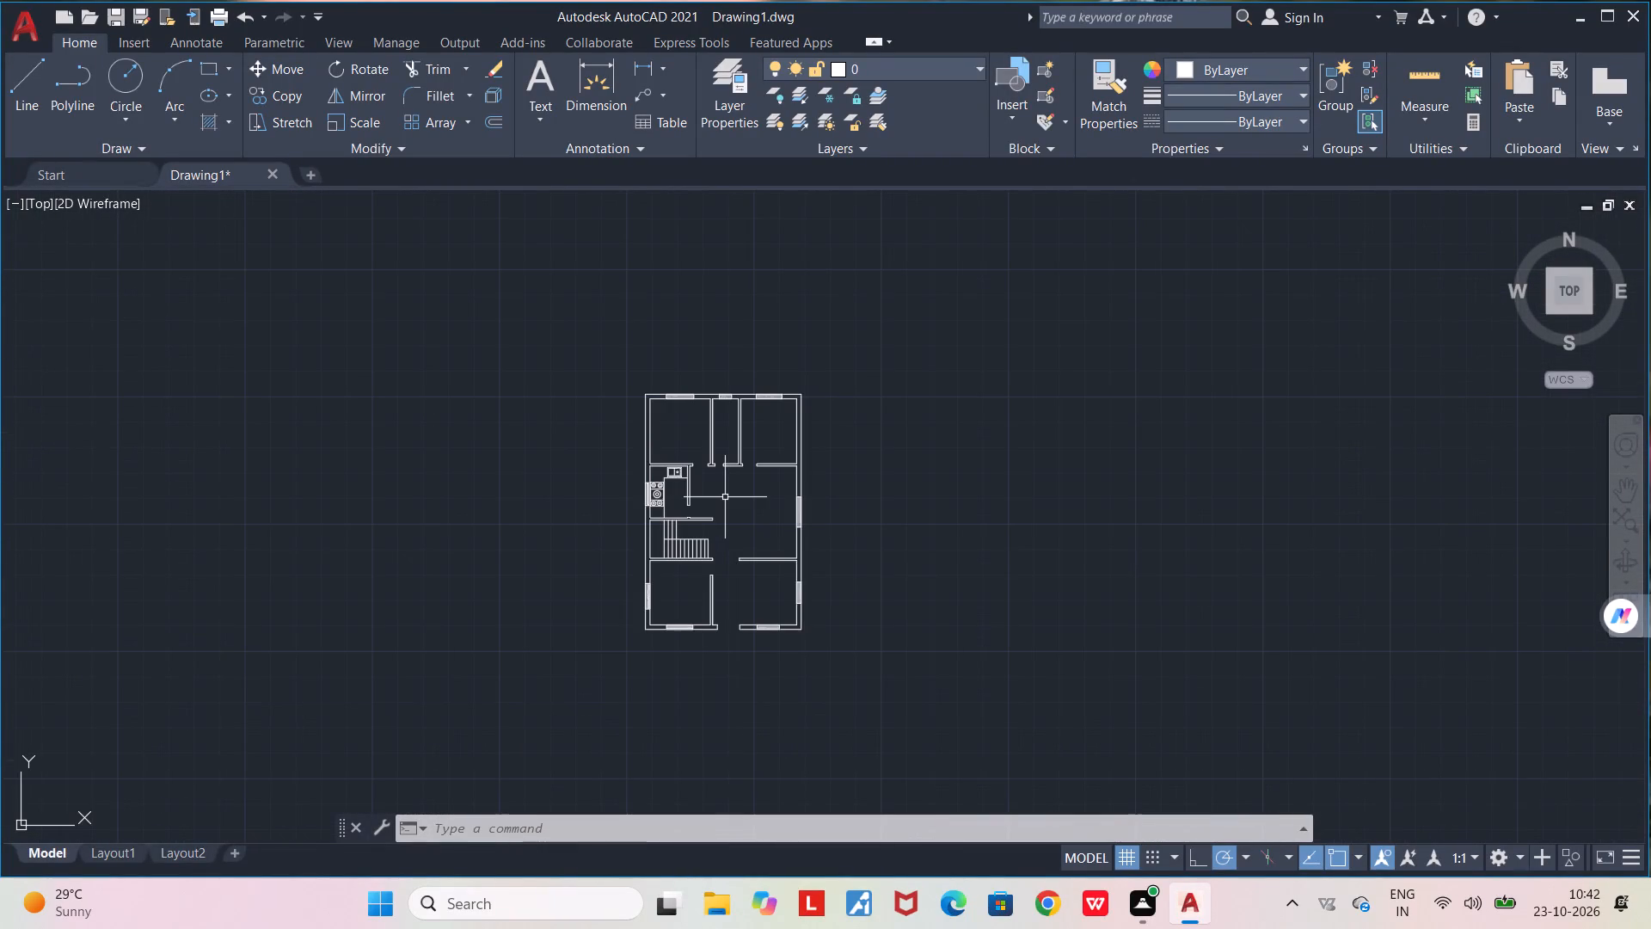
{"action": "key", "text": "ctrl+2"}
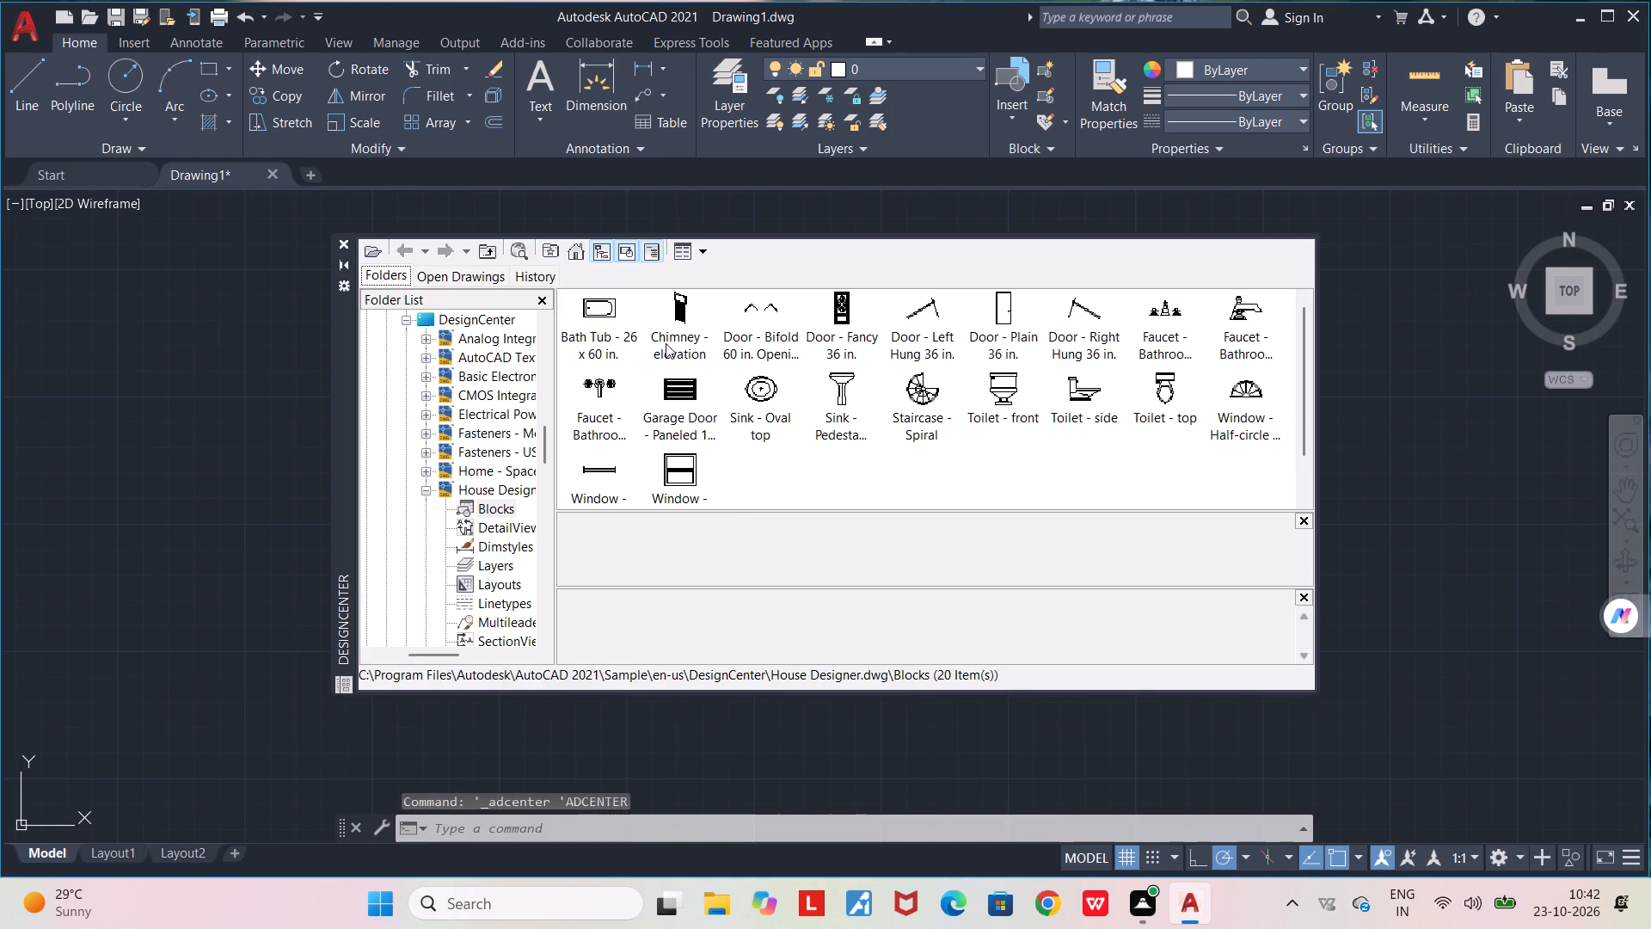
{"action": "scroll", "coordinate": [489, 556], "scroll_direction": "up", "scroll_amount": 1}
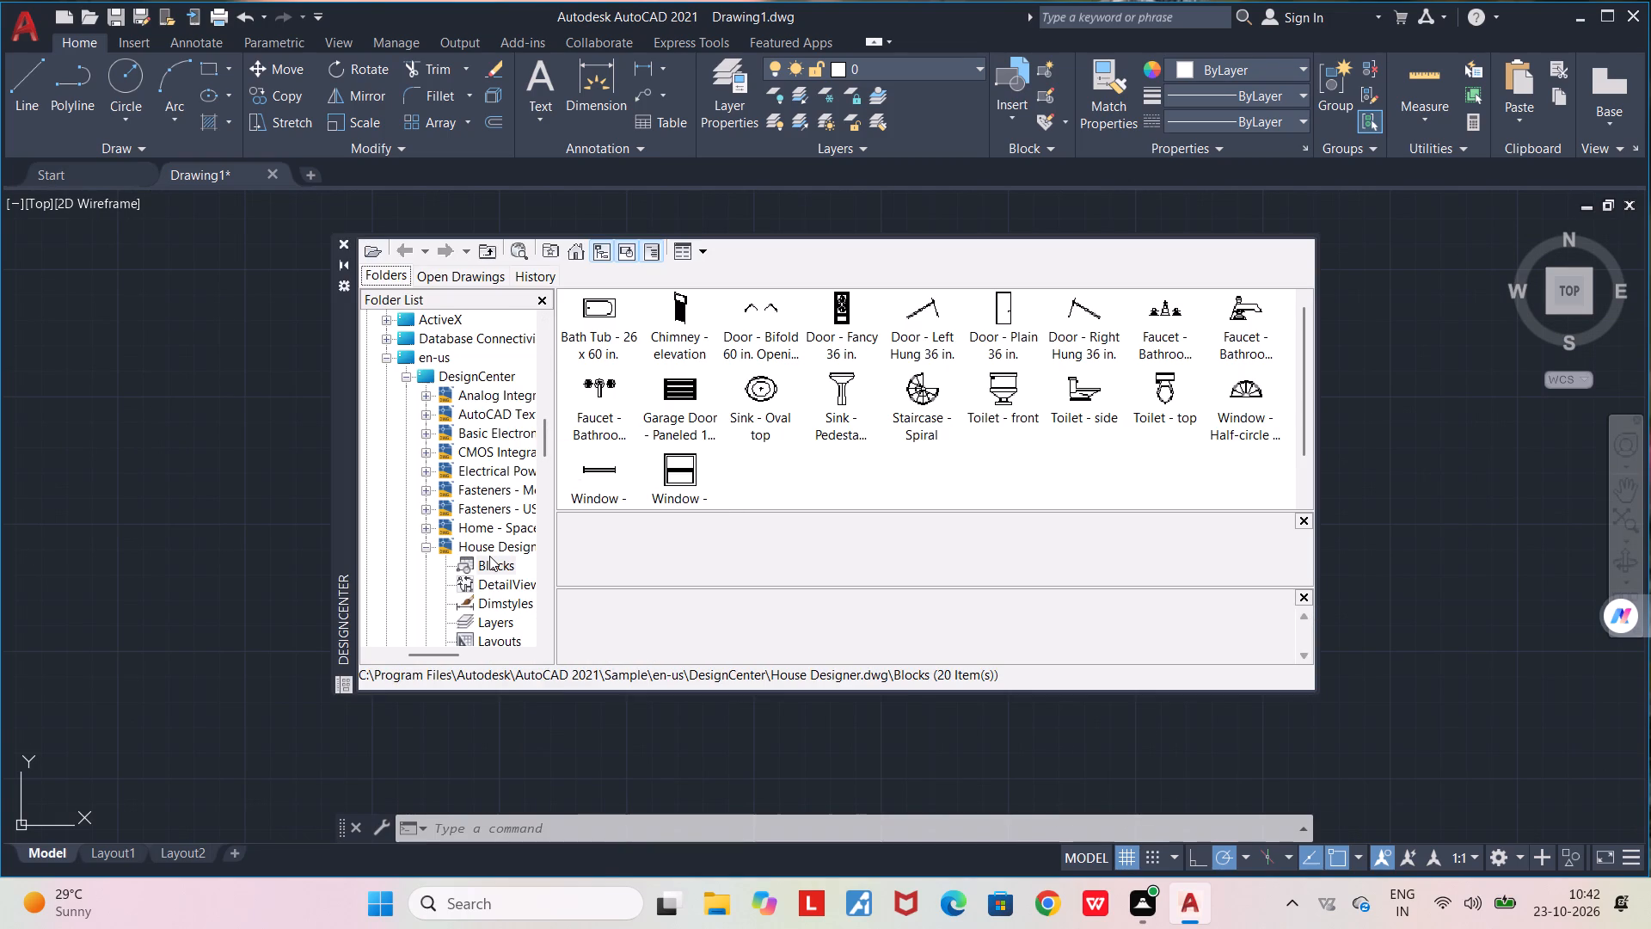
{"action": "left_click", "coordinate": [424, 525]}
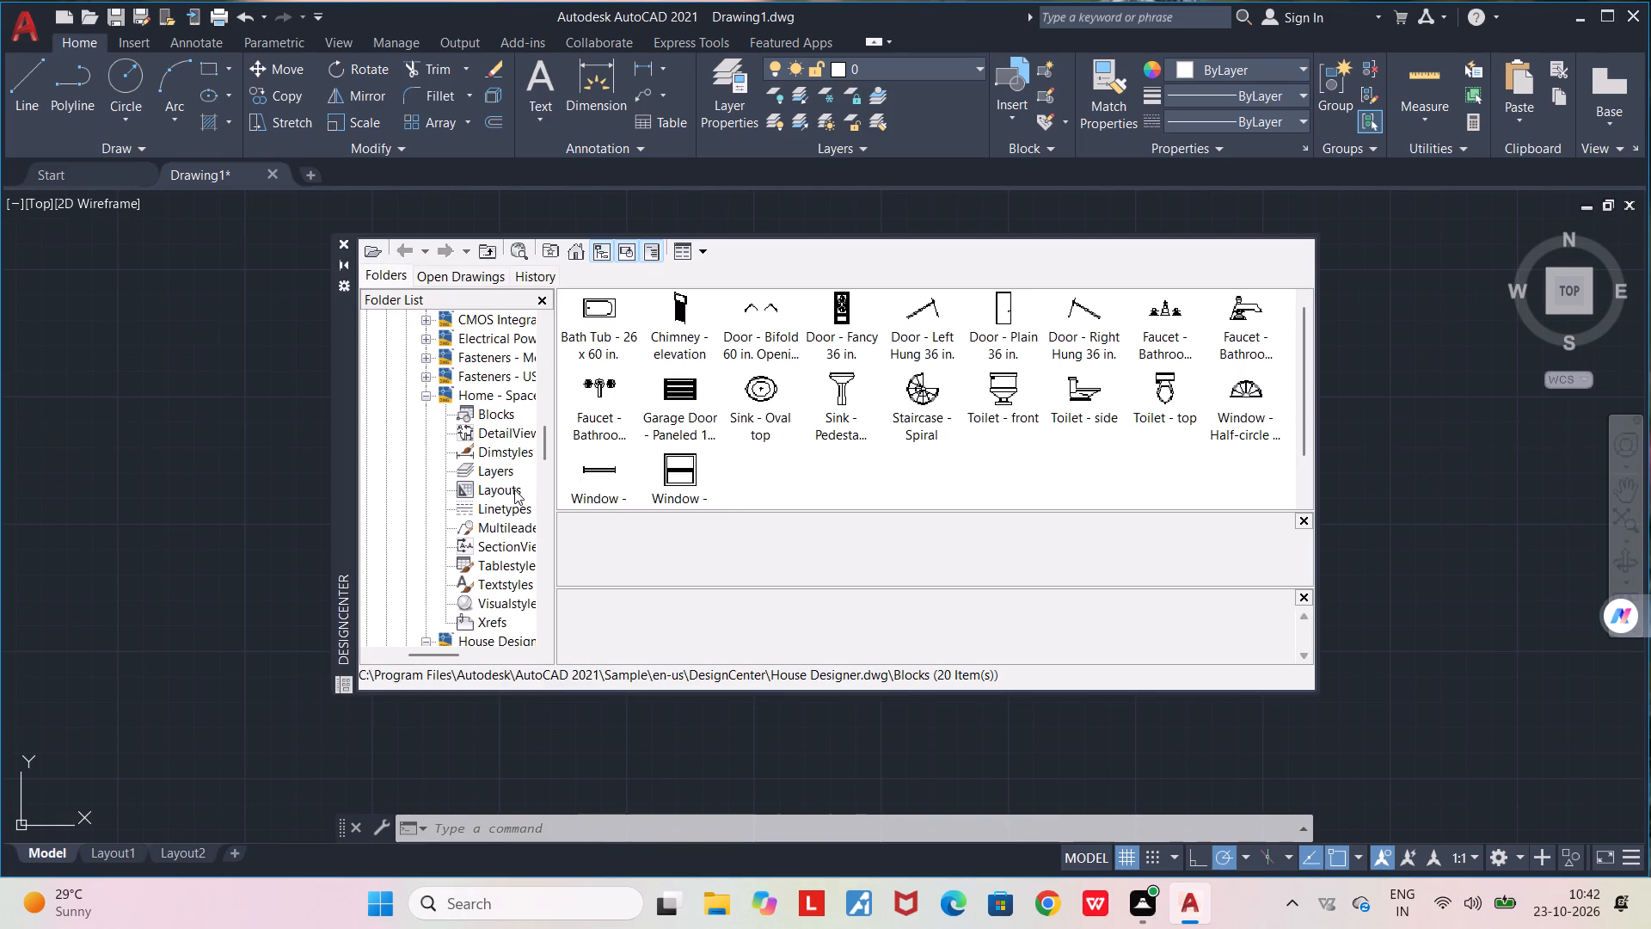
{"action": "left_click", "coordinate": [511, 415]}
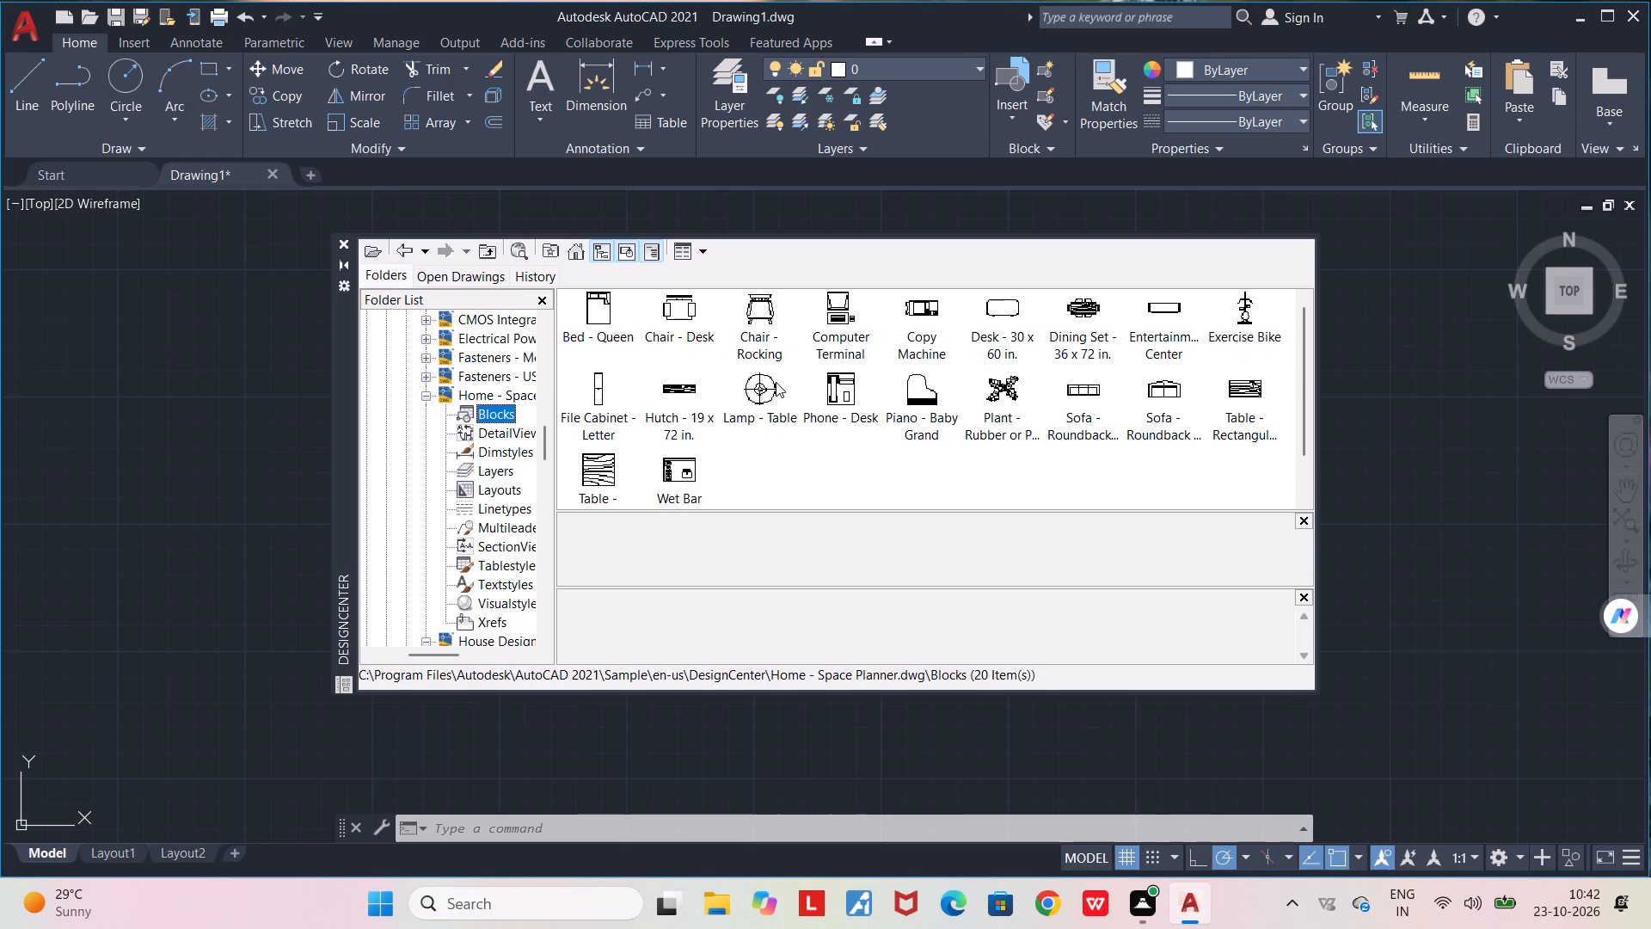
{"action": "double_click", "coordinate": [602, 323]}
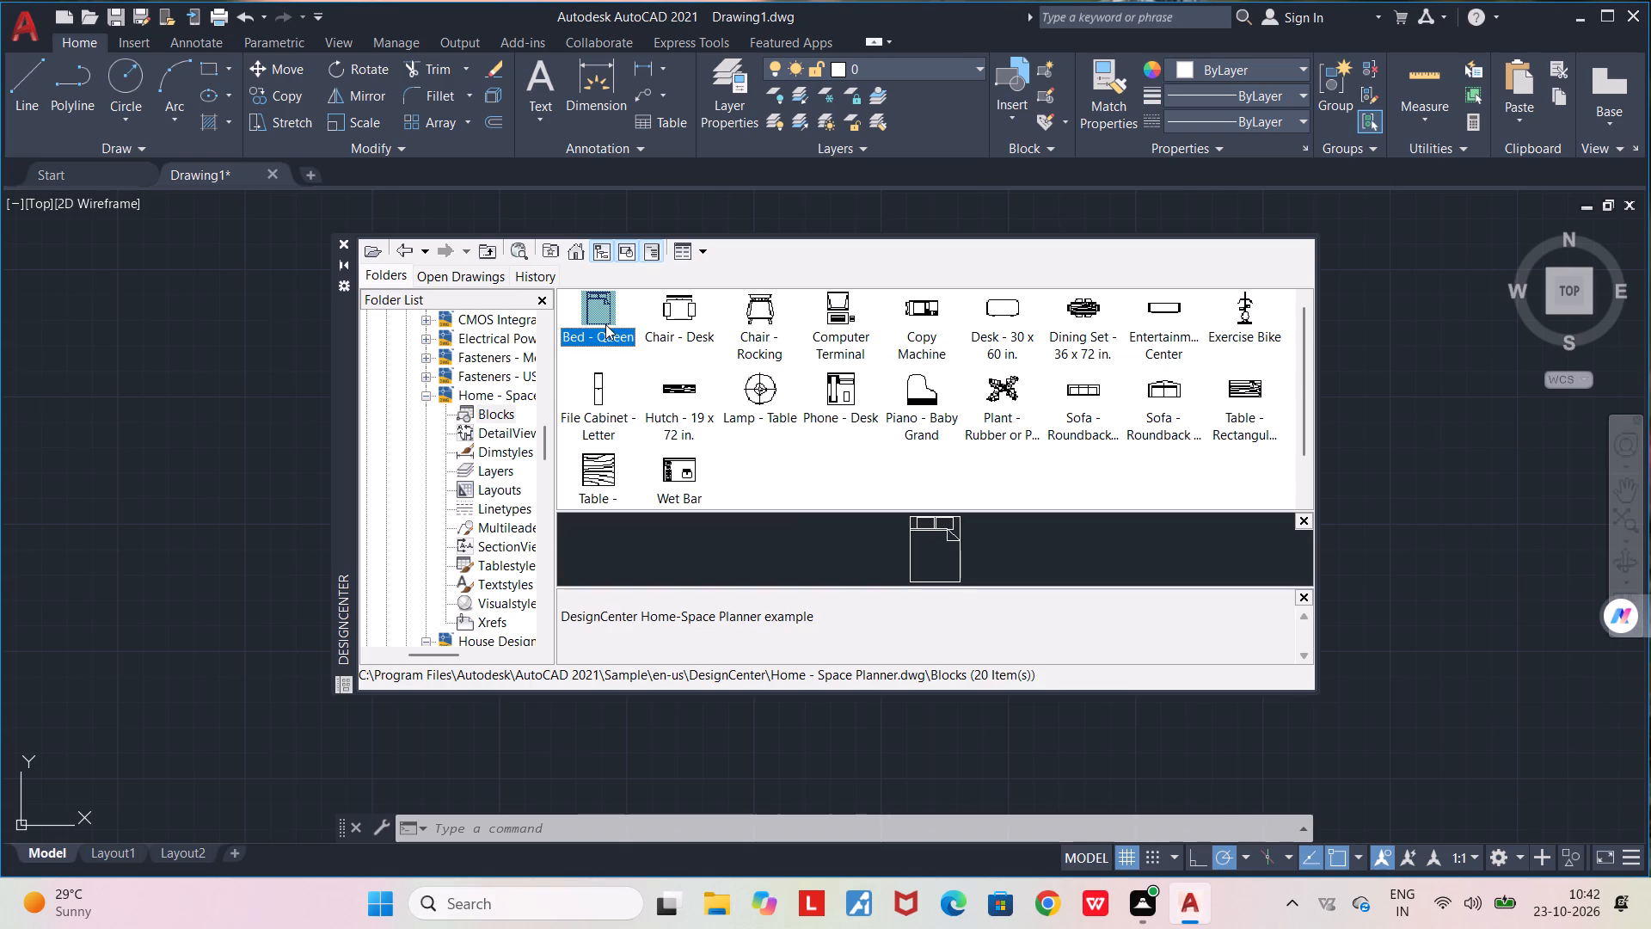
{"action": "left_click_drag", "start_coordinate": [606, 307], "coordinate": [384, 445]}
{"action": "left_click_drag", "start_coordinate": [384, 445], "coordinate": [169, 492]}
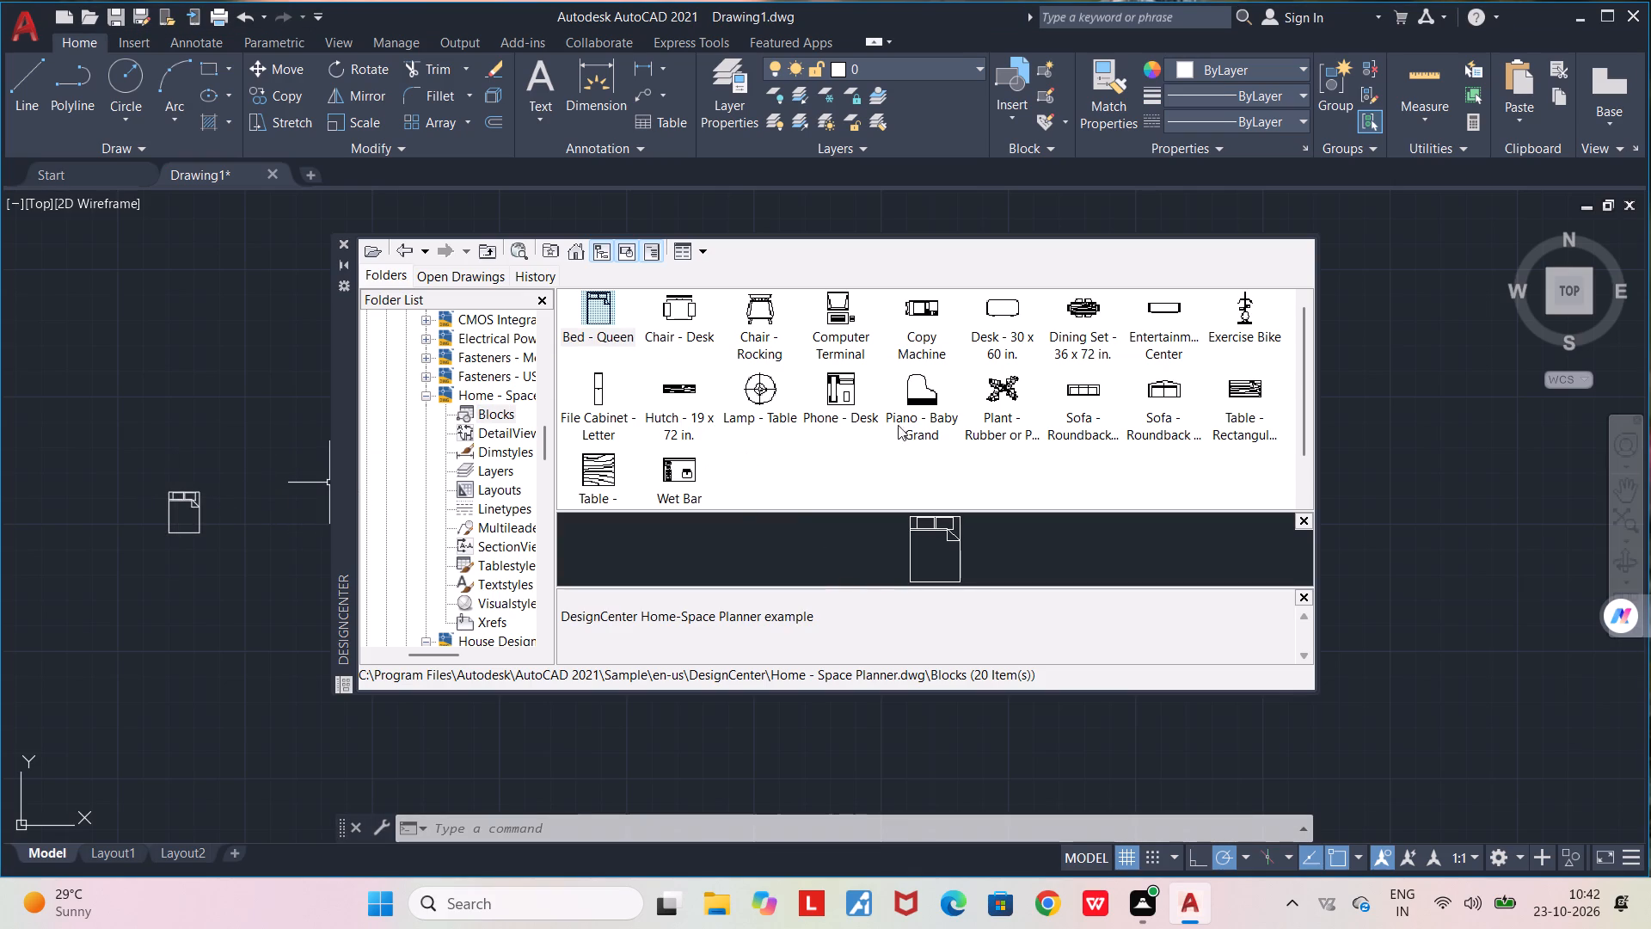
Insert the three-seat Sofa - Roundback block northeast of the bed and the Dining Set - 36 x 72 in. block southeast of it.
{"action": "left_click_drag", "start_coordinate": [1084, 389], "coordinate": [1084, 390]}
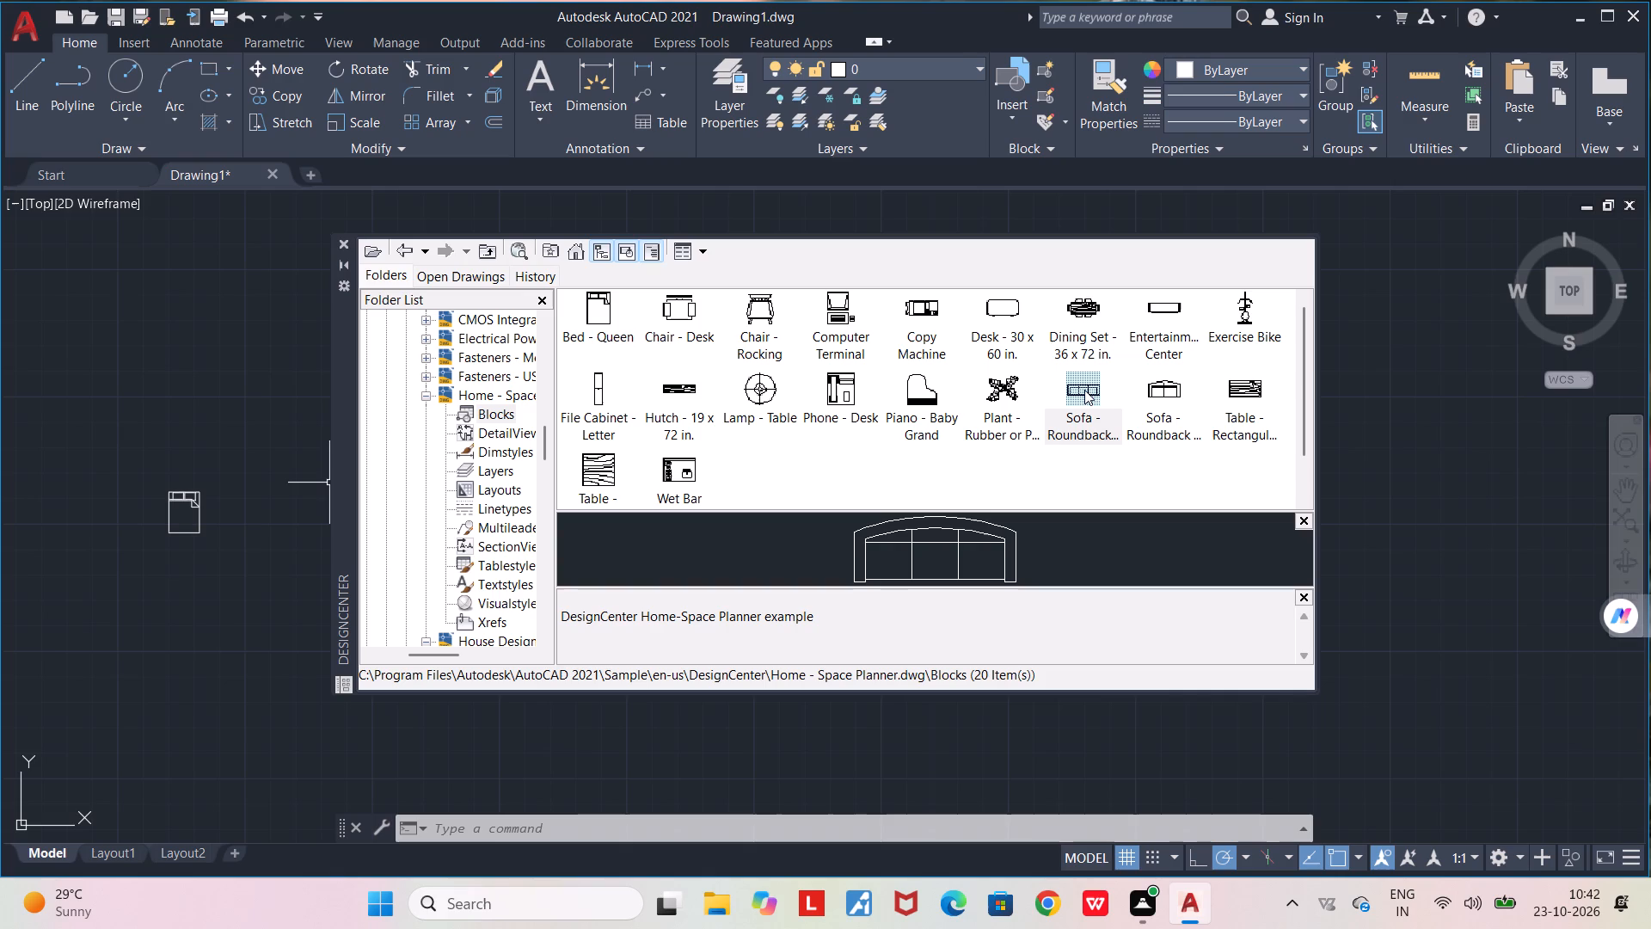
{"action": "left_click_drag", "start_coordinate": [1084, 390], "coordinate": [1013, 452]}
{"action": "left_click_drag", "start_coordinate": [1013, 452], "coordinate": [238, 434]}
{"action": "left_click", "coordinate": [245, 439]}
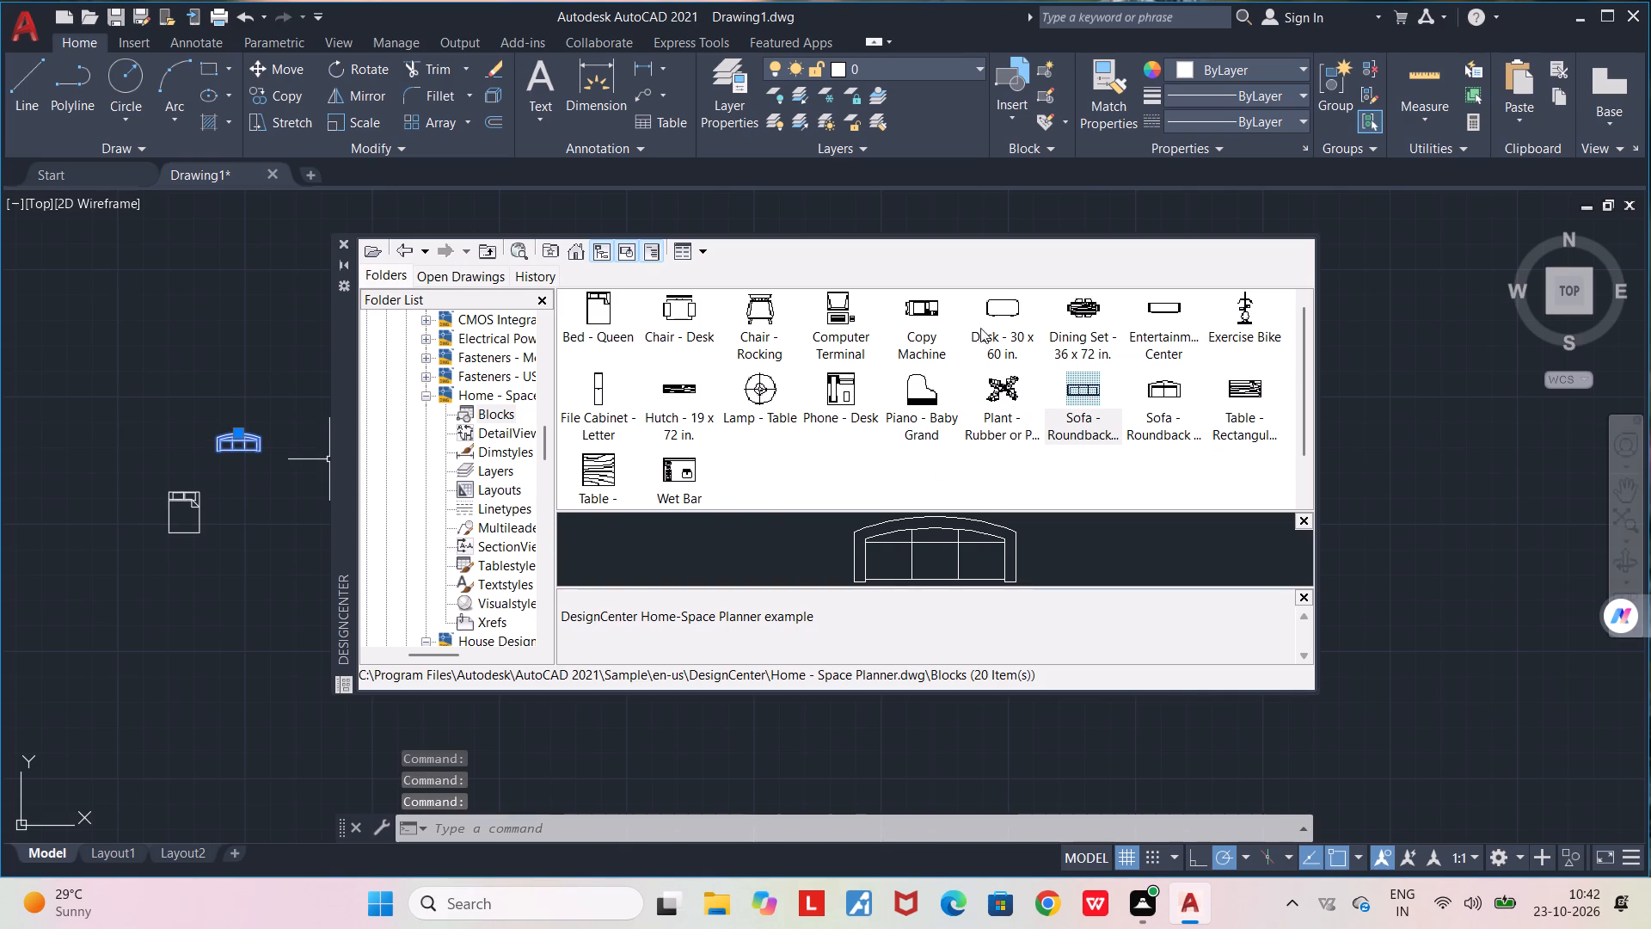
{"action": "left_click_drag", "start_coordinate": [1084, 300], "coordinate": [251, 576]}
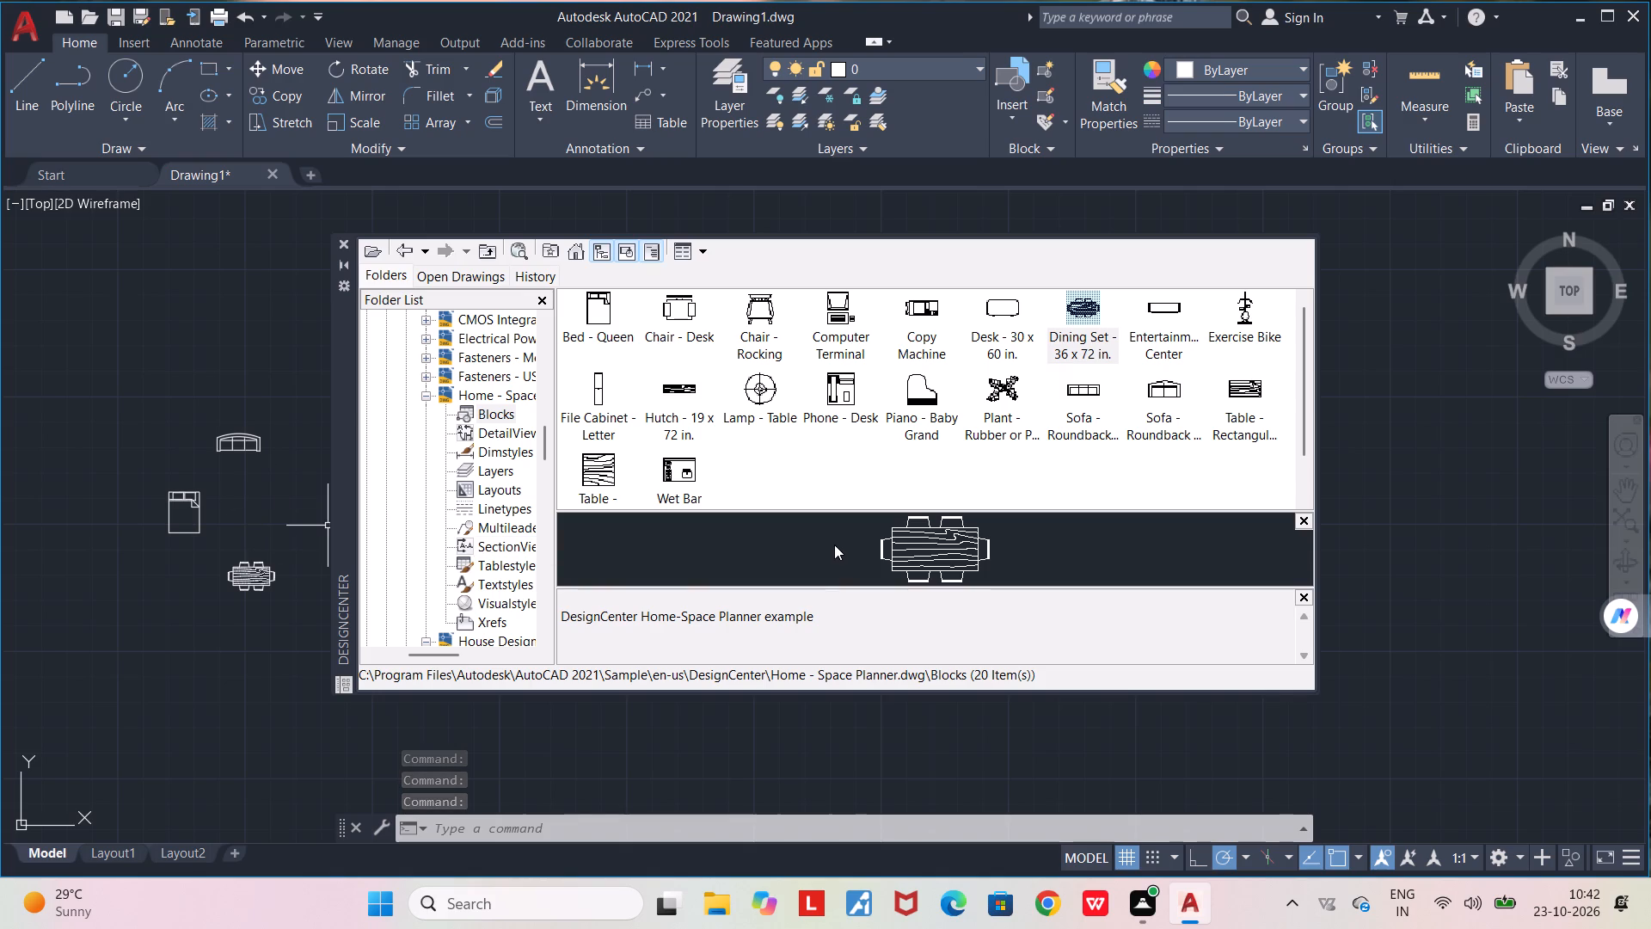
Insert the Toilet - top block from the House Designer sample blocks east of the bed, and close DesignCenter.
{"action": "scroll", "coordinate": [500, 605], "scroll_direction": "down", "scroll_amount": 2}
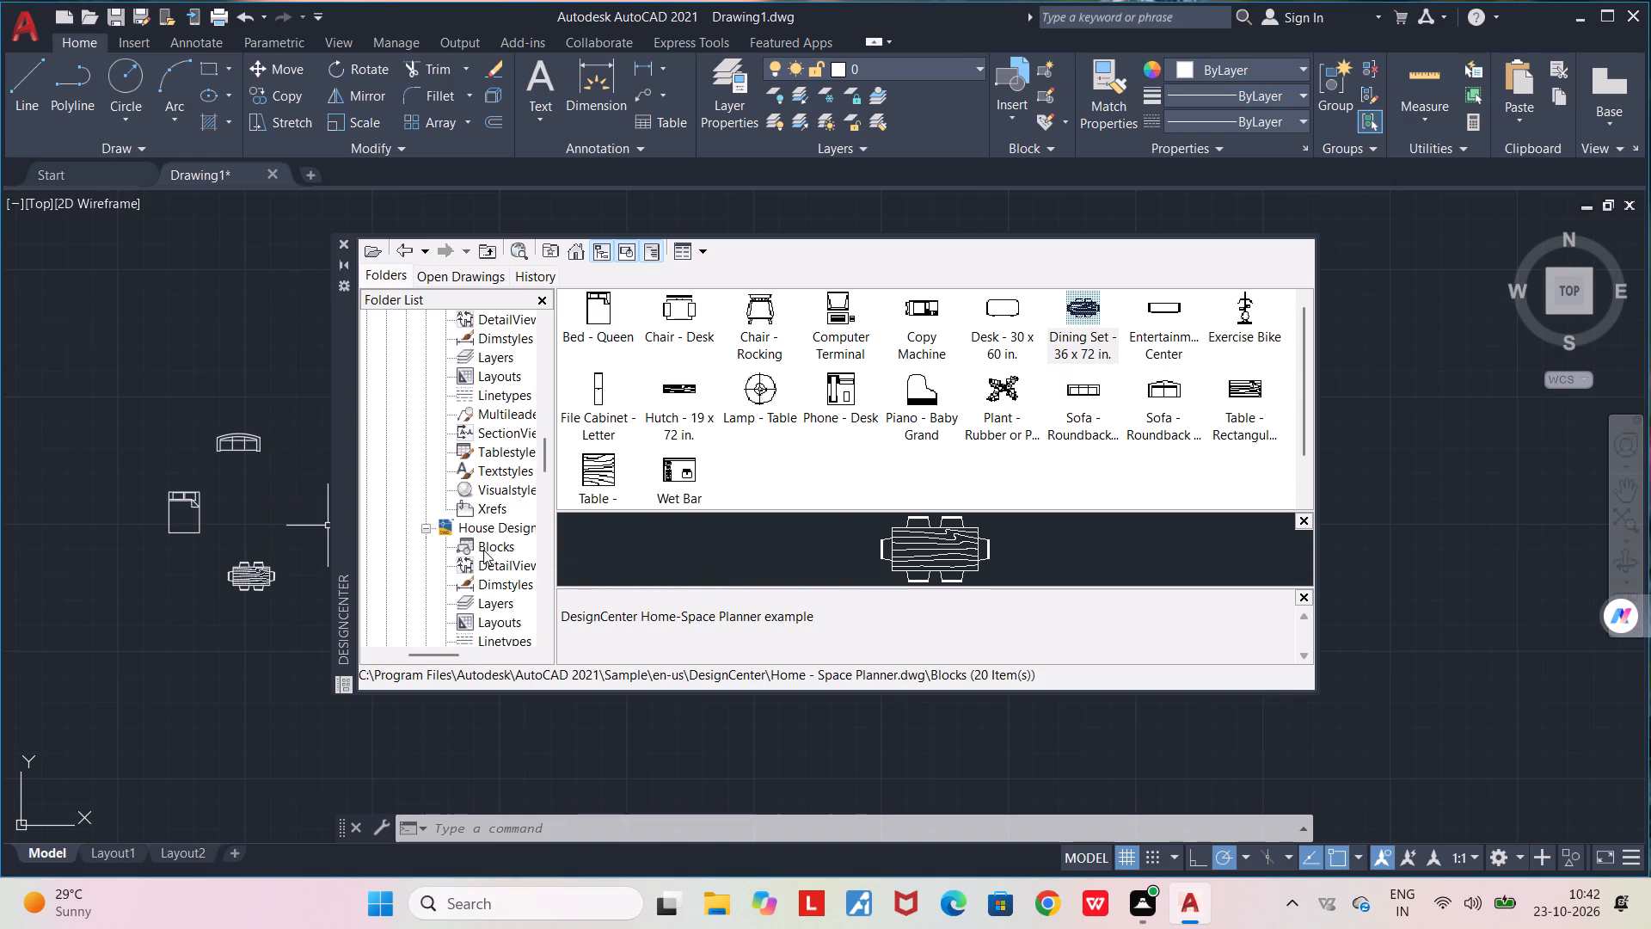
{"action": "left_click", "coordinate": [489, 551]}
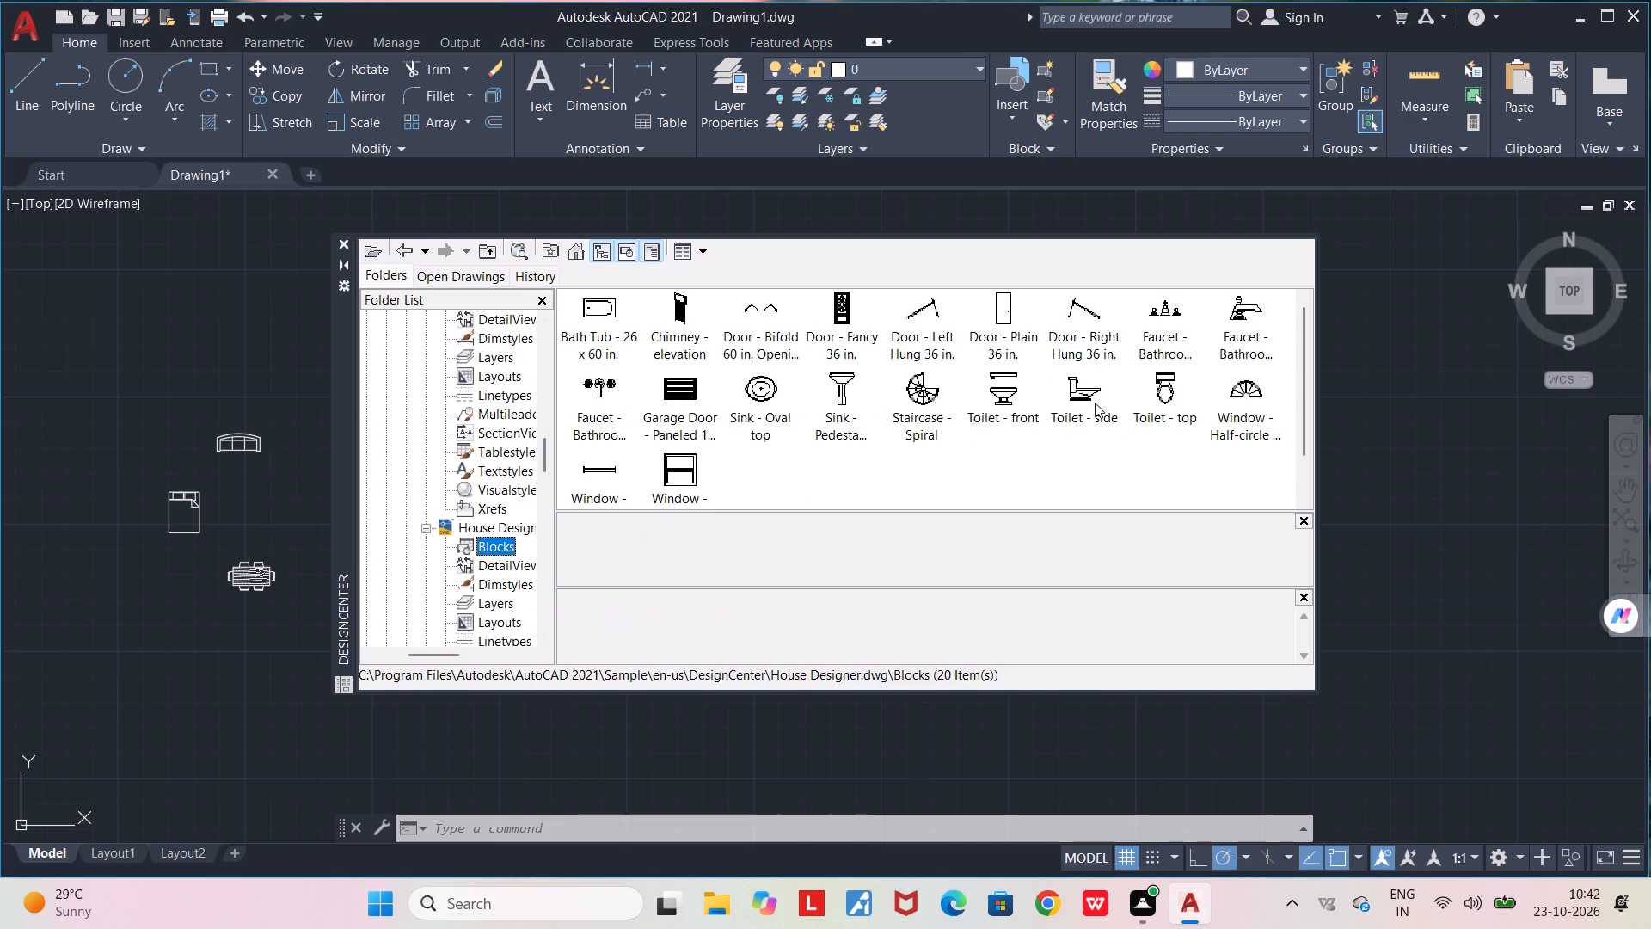
{"action": "left_click_drag", "start_coordinate": [1127, 390], "coordinate": [709, 518]}
{"action": "scroll", "coordinate": [709, 516], "scroll_direction": "down", "scroll_amount": 2}
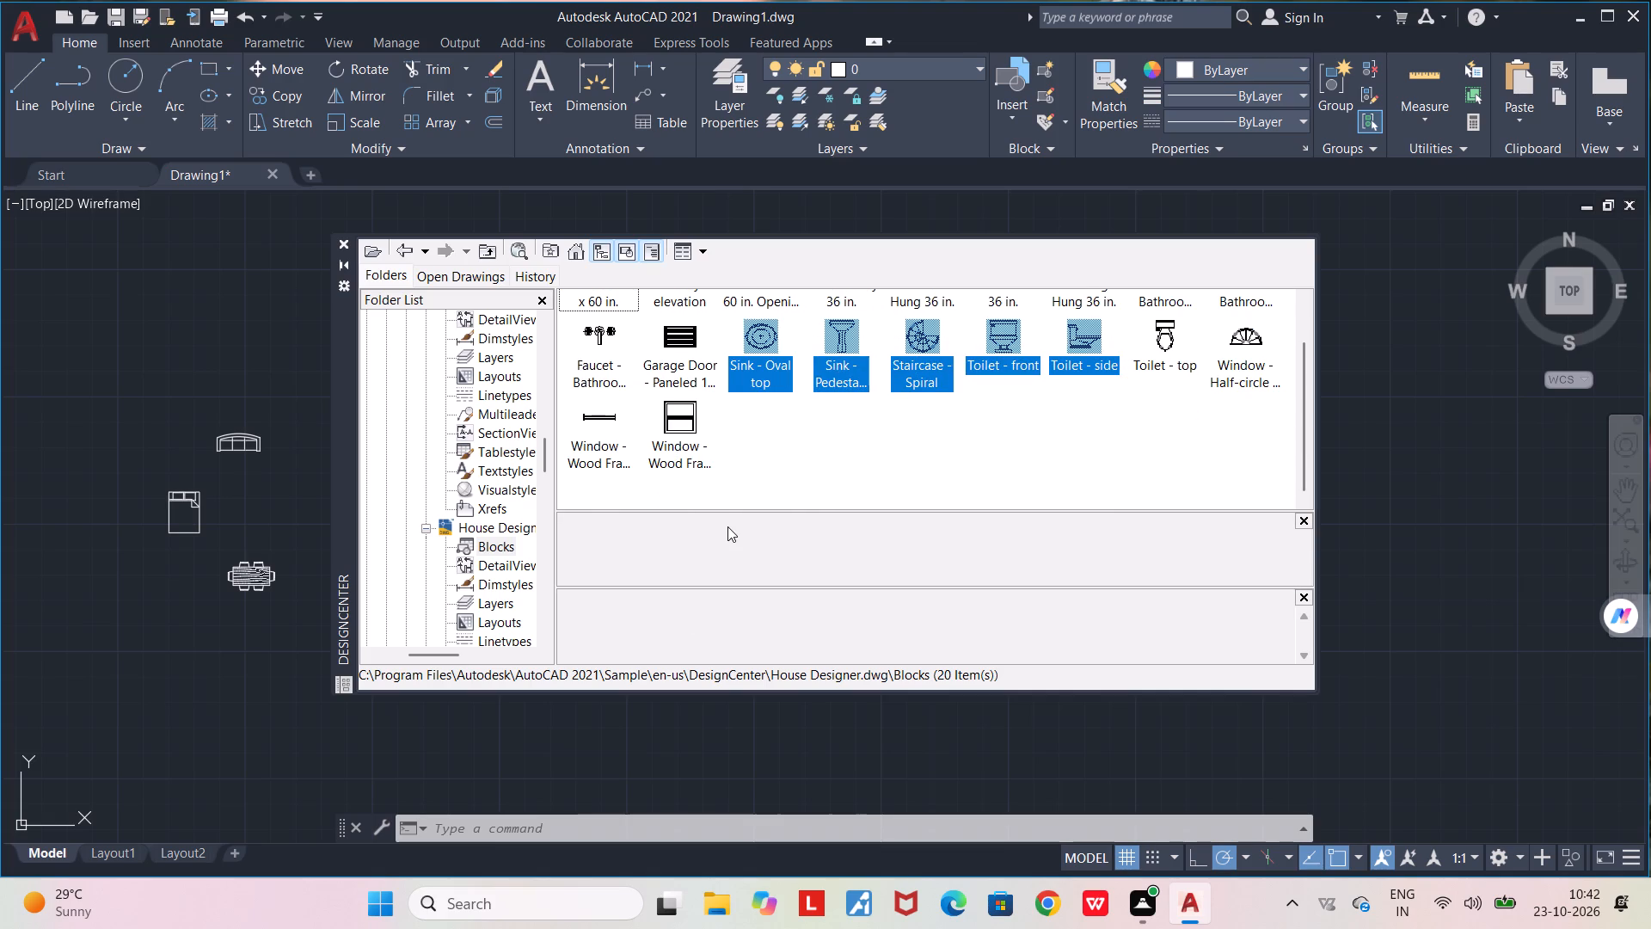
{"action": "left_click", "coordinate": [1114, 426]}
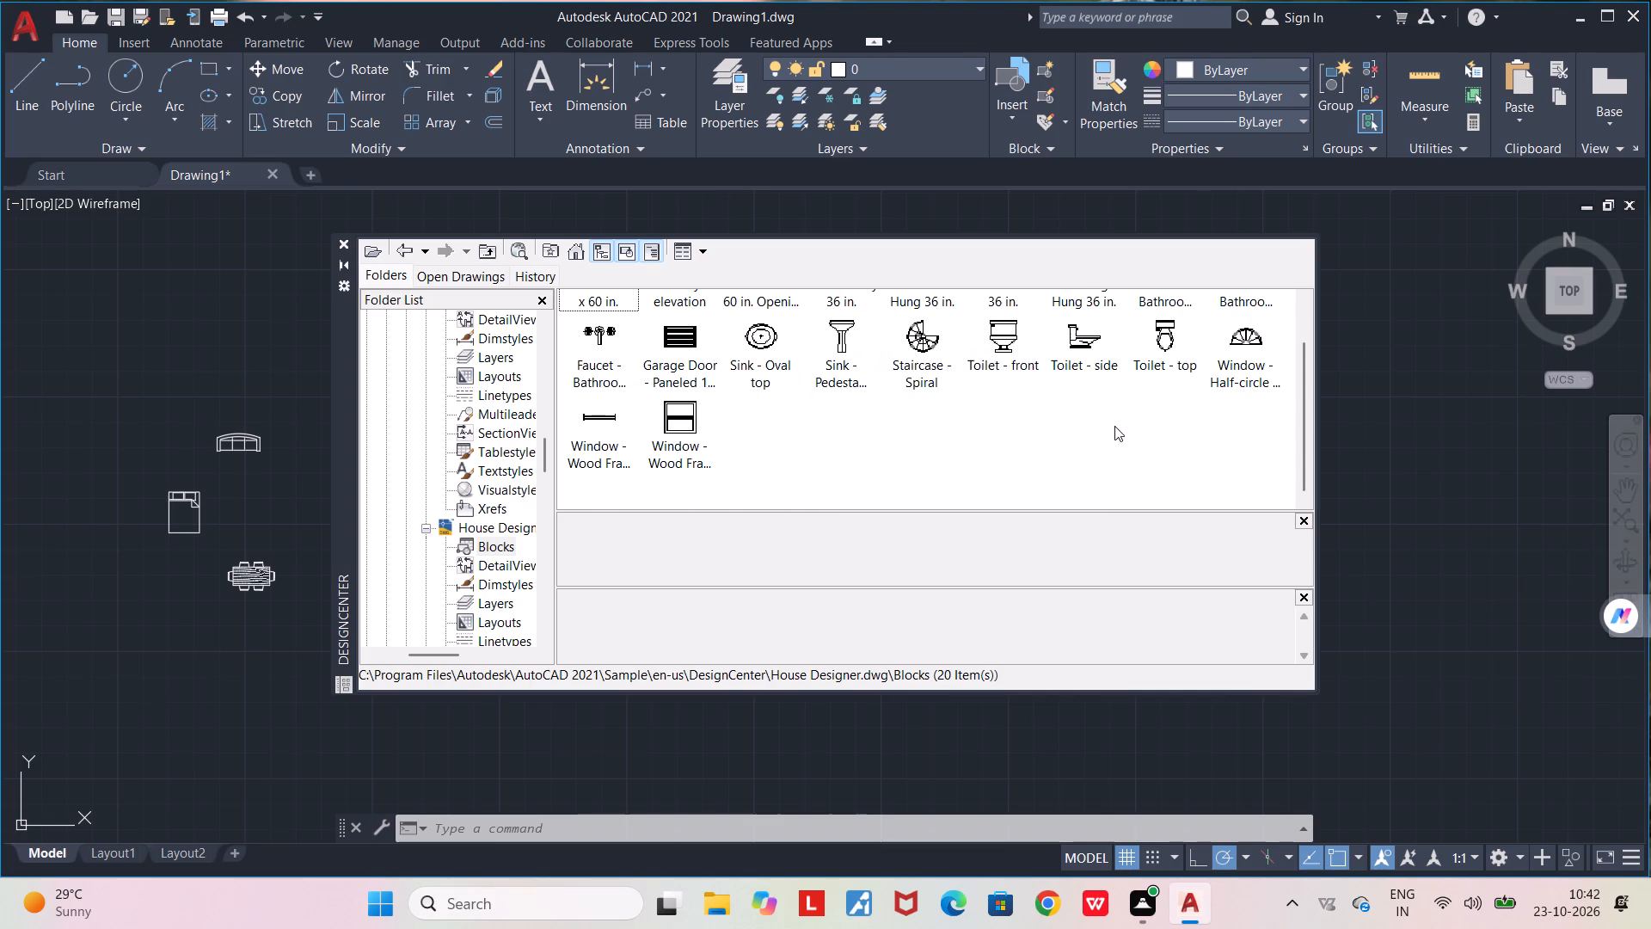
{"action": "left_click", "coordinate": [1169, 331]}
{"action": "left_click_drag", "start_coordinate": [1167, 331], "coordinate": [391, 593]}
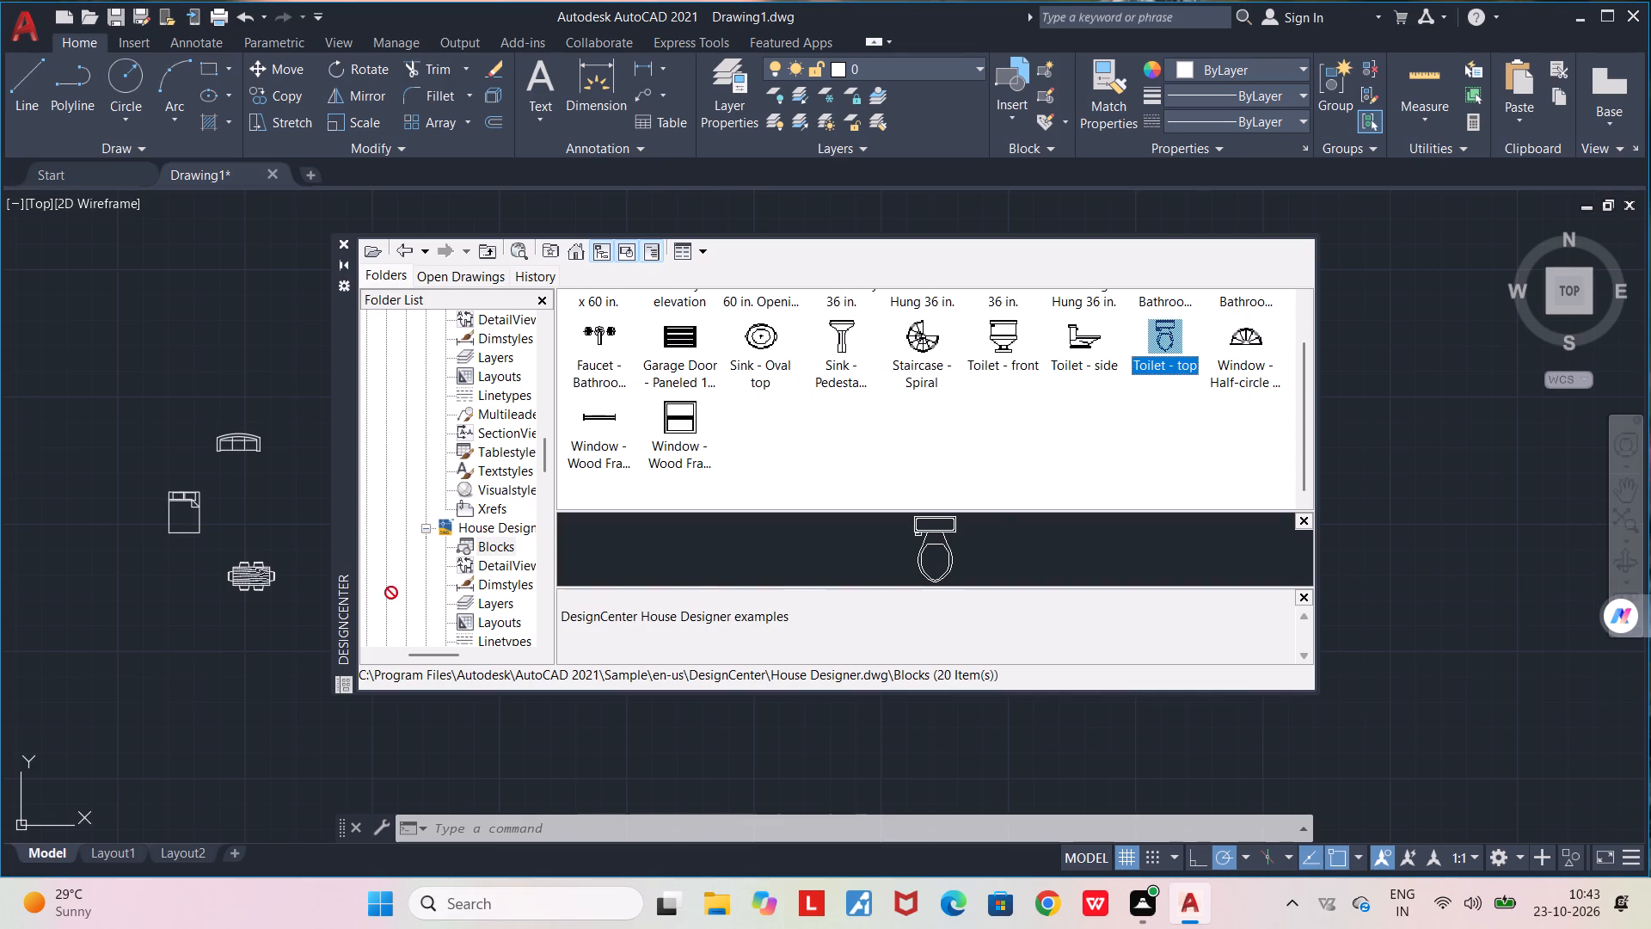
{"action": "left_click_drag", "start_coordinate": [391, 593], "coordinate": [276, 512]}
{"action": "left_click", "coordinate": [274, 511]}
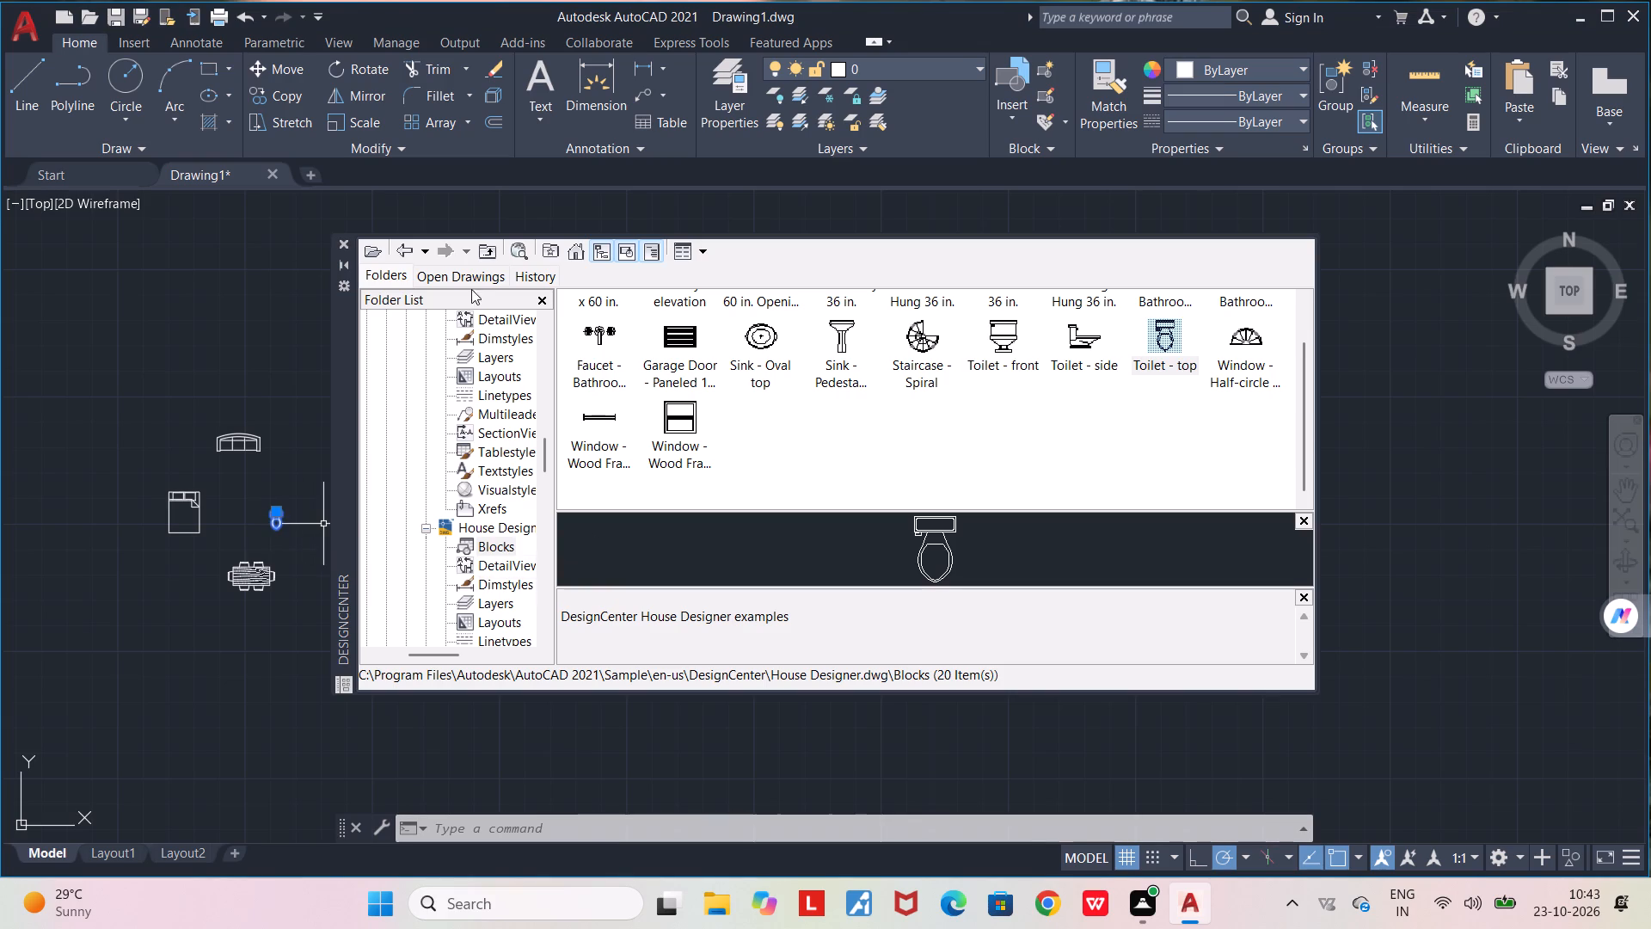
{"action": "left_click", "coordinate": [342, 238]}
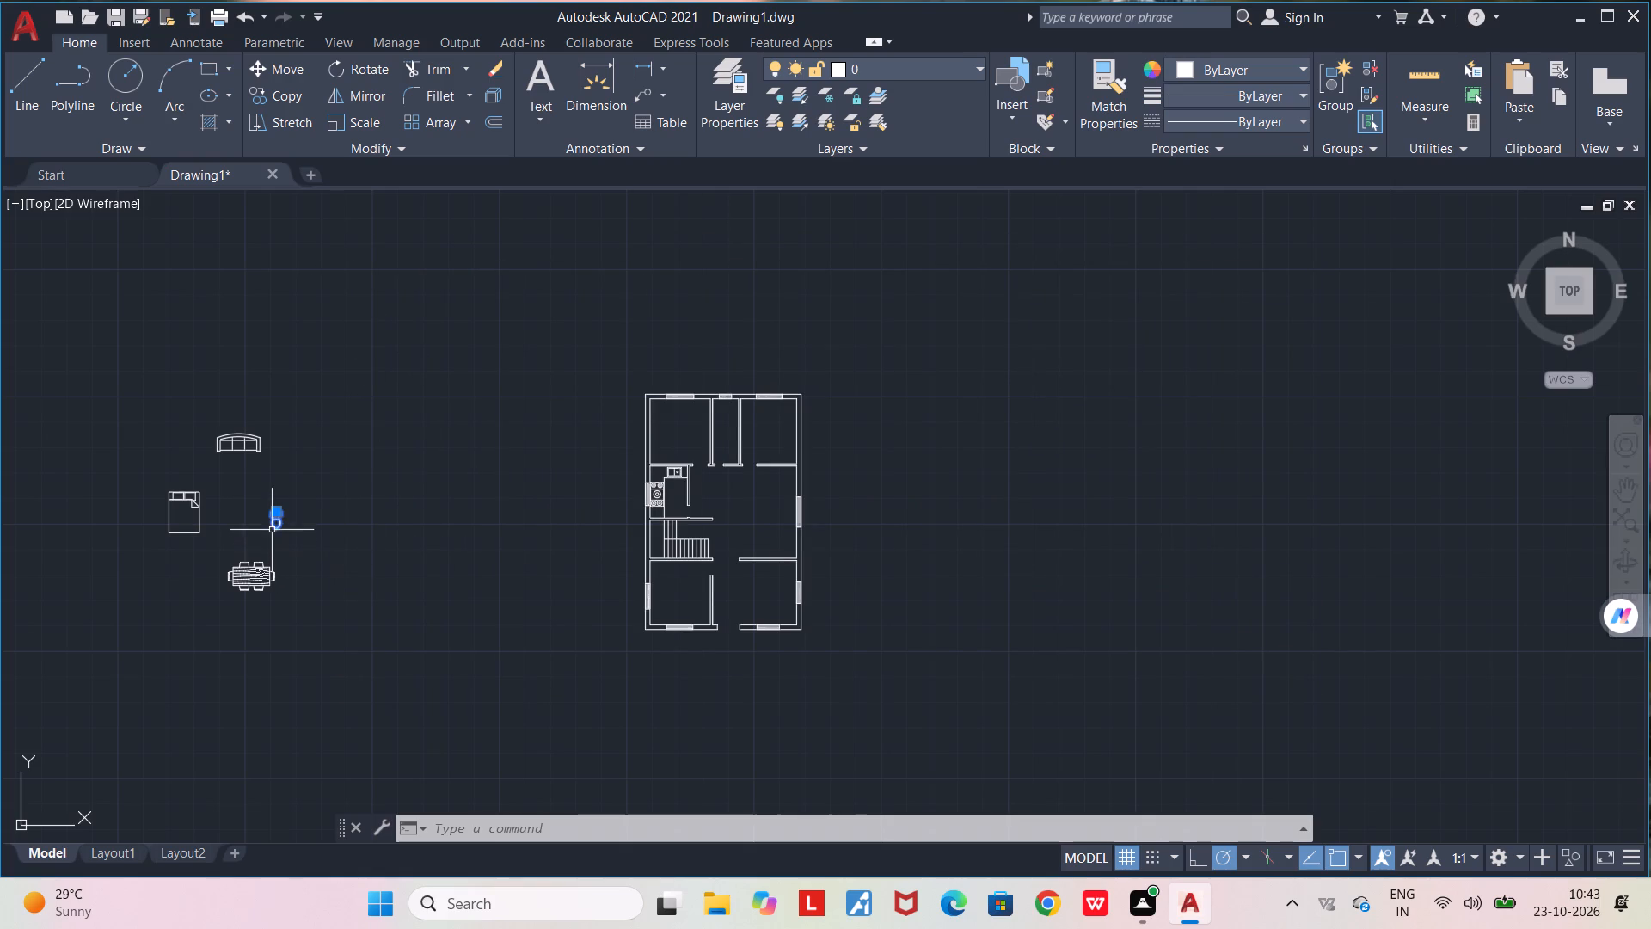
Move the toilet block into the open room east of the kitchen.
{"action": "scroll", "coordinate": [272, 528], "scroll_direction": "up", "scroll_amount": 1}
{"action": "left_click_drag", "start_coordinate": [278, 500], "coordinate": [948, 482]}
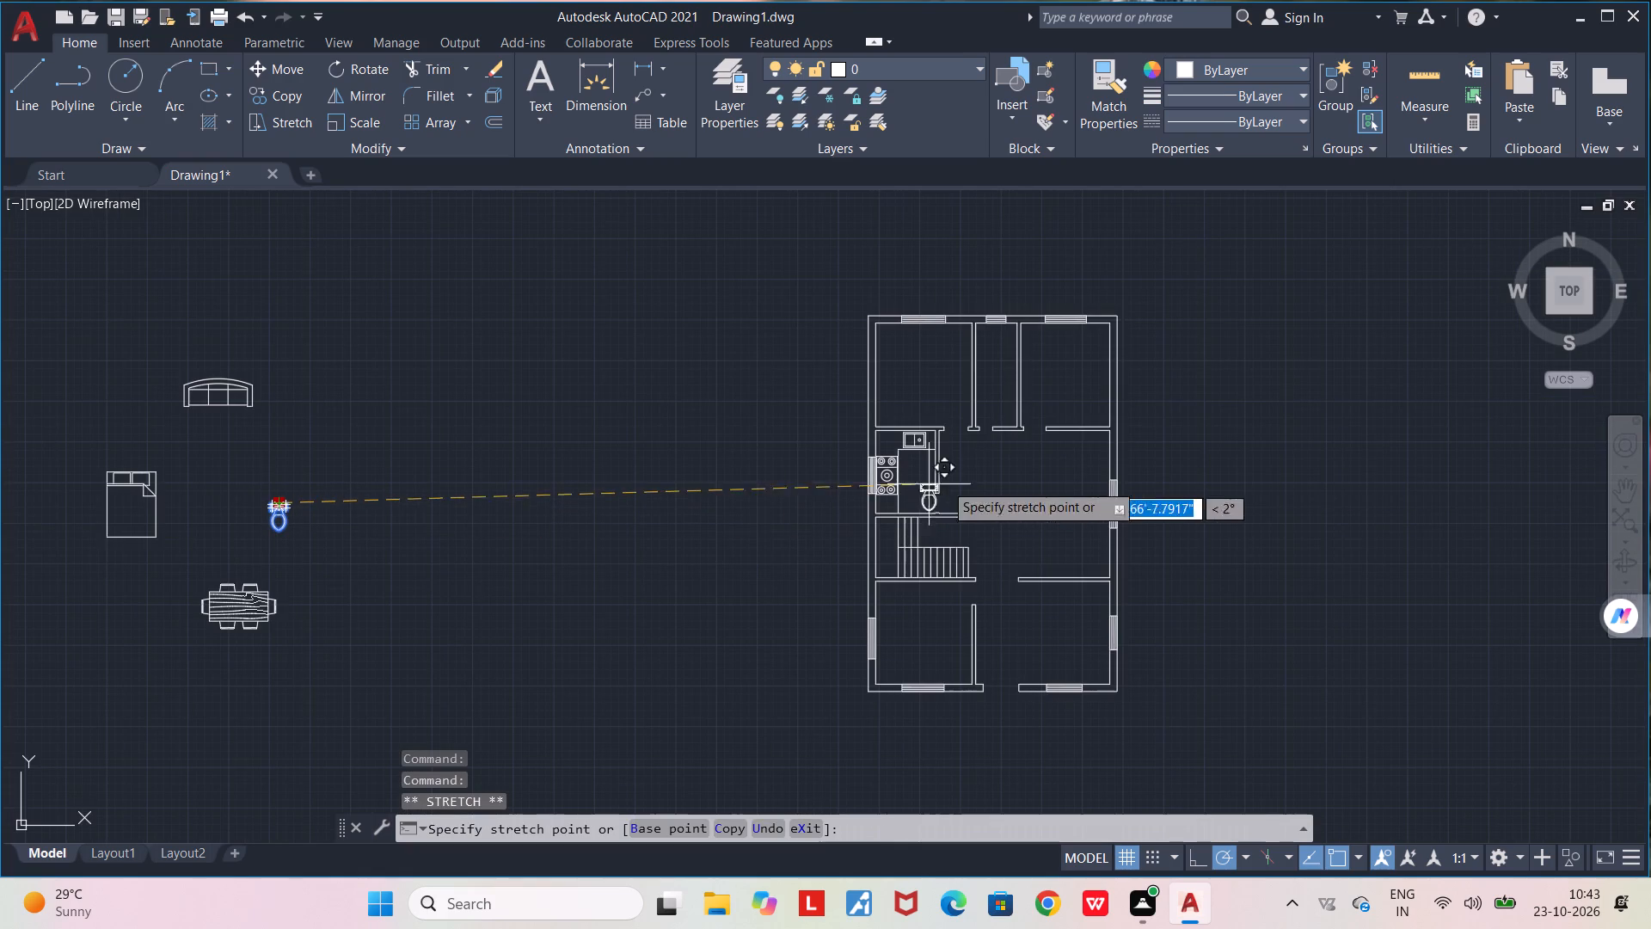
{"action": "left_click_drag", "start_coordinate": [948, 482], "coordinate": [1031, 471]}
{"action": "left_click", "coordinate": [1033, 485]}
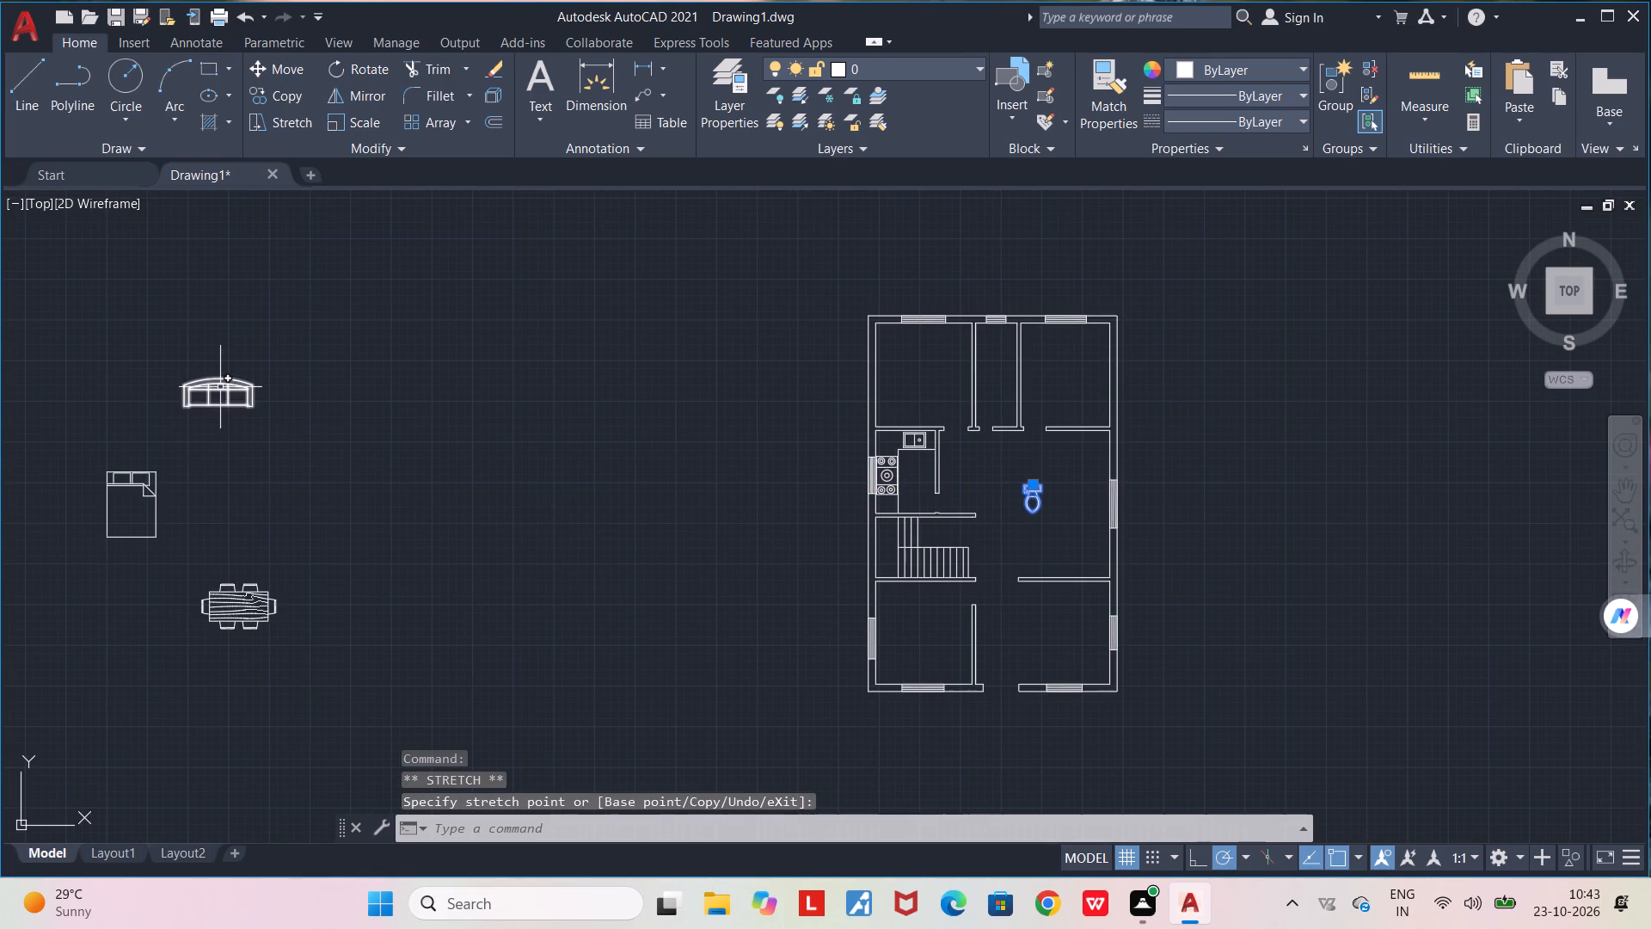
Move the sofa, queen bed and dining set close to the plan's west wall, arranged one below another from north to south.
{"action": "left_click", "coordinate": [220, 386]}
{"action": "left_click_drag", "start_coordinate": [215, 375], "coordinate": [758, 435]}
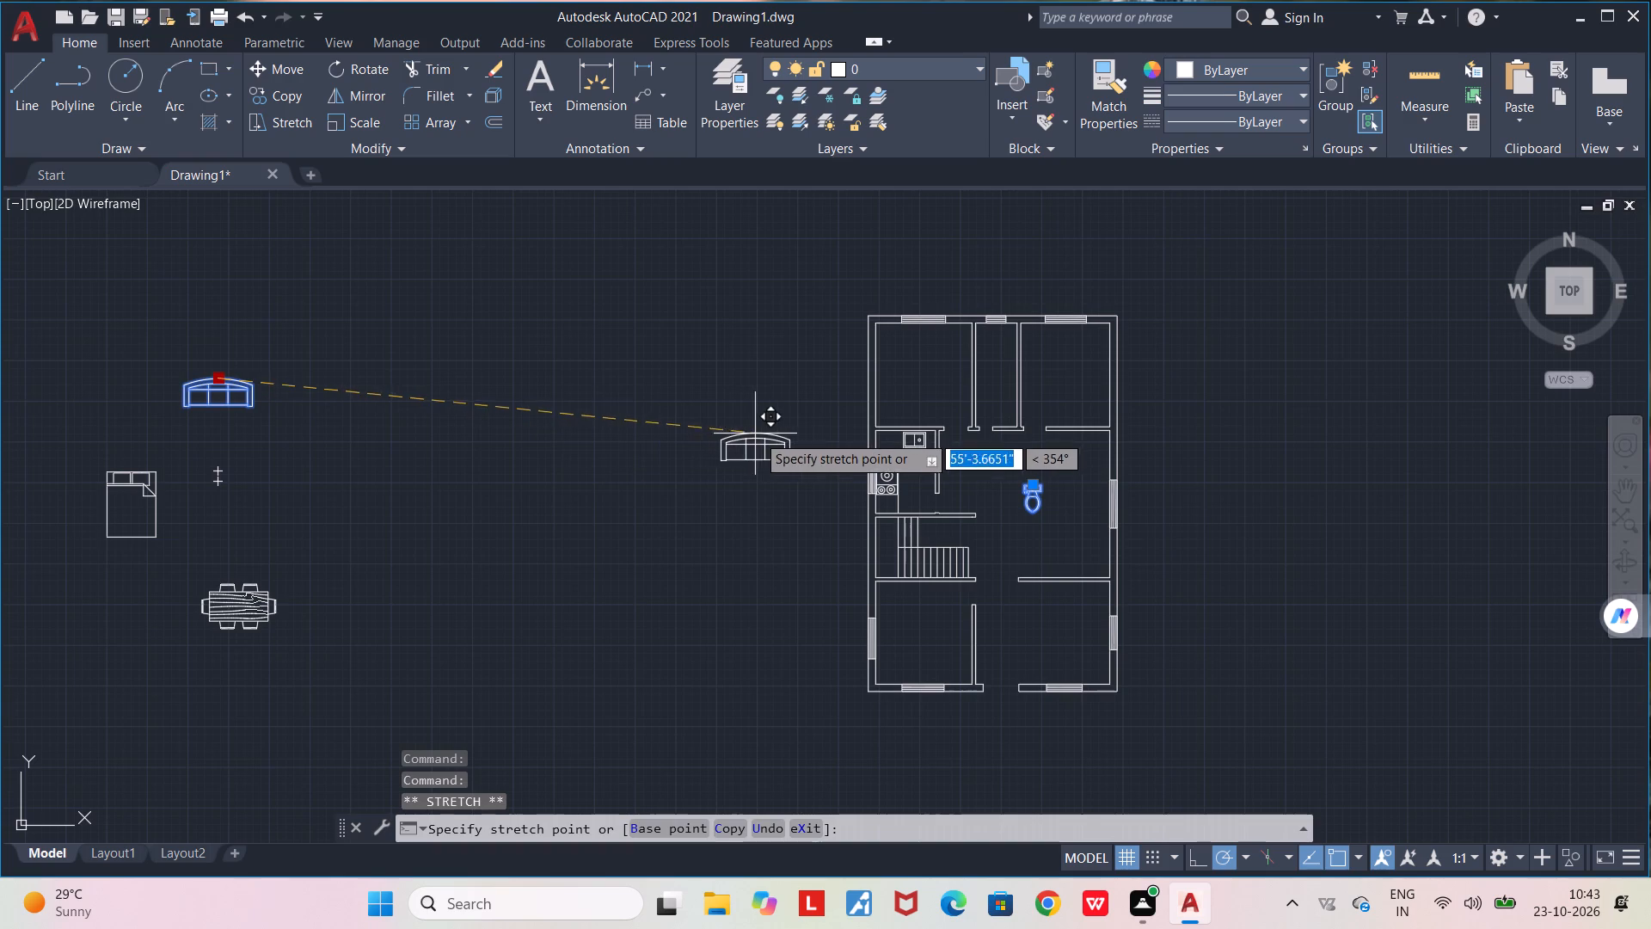
{"action": "left_click_drag", "start_coordinate": [758, 435], "coordinate": [780, 443]}
{"action": "left_click", "coordinate": [781, 444]}
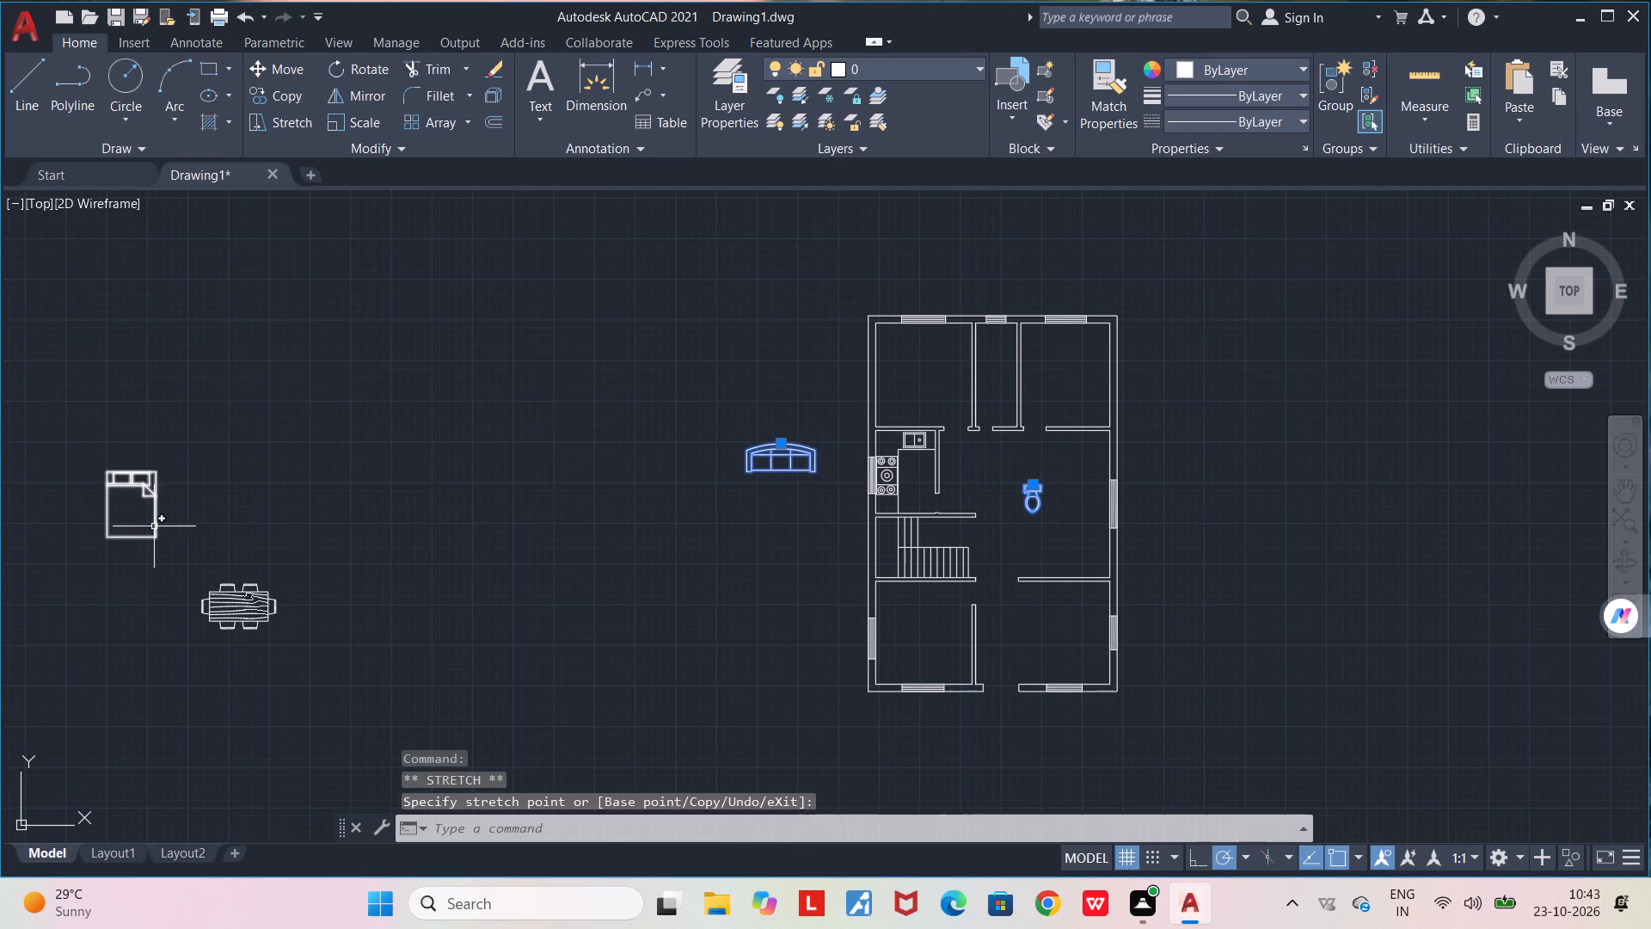
{"action": "left_click", "coordinate": [154, 526]}
{"action": "left_click_drag", "start_coordinate": [107, 471], "coordinate": [801, 506]}
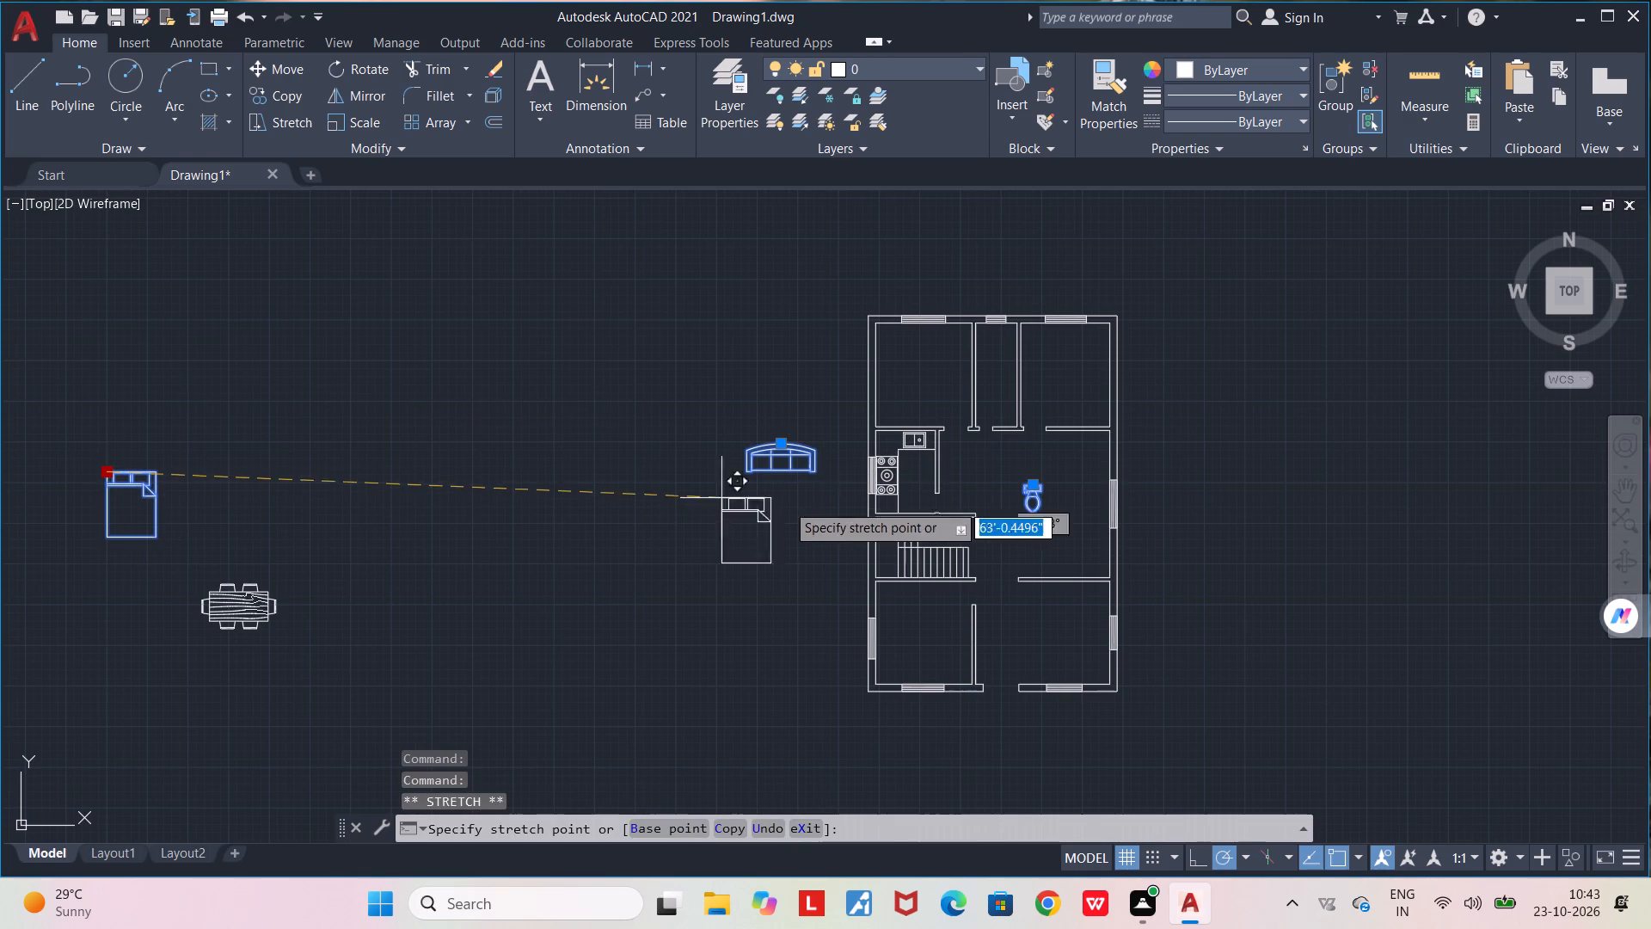
{"action": "left_click_drag", "start_coordinate": [801, 506], "coordinate": [769, 503]}
{"action": "left_click", "coordinate": [769, 503]}
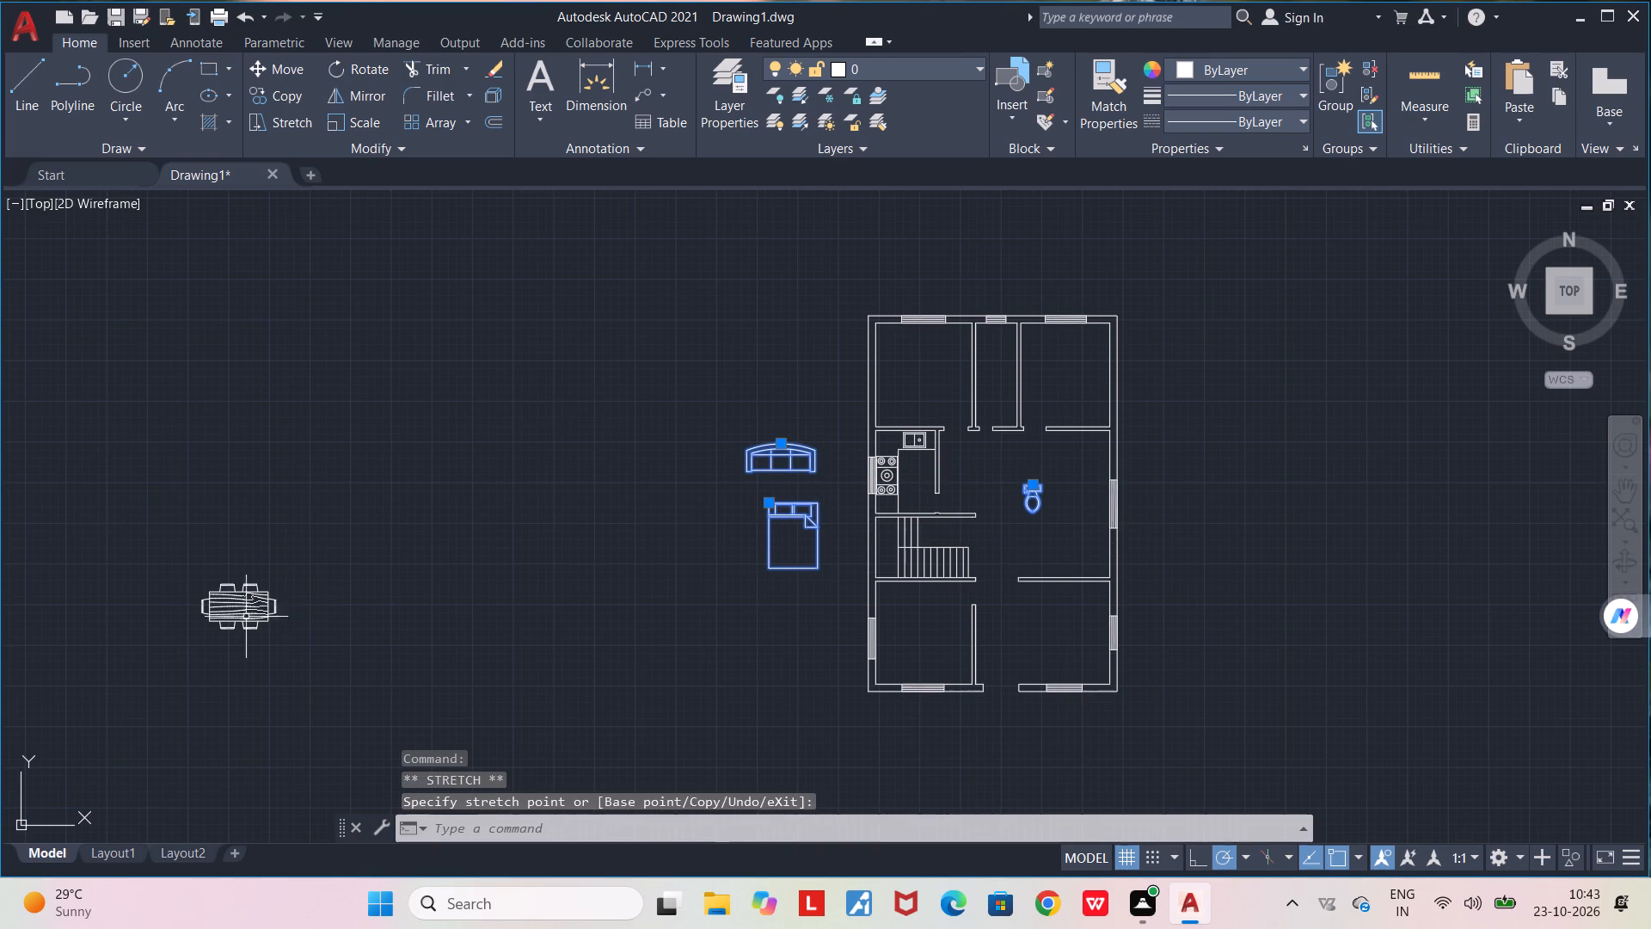
{"action": "left_click", "coordinate": [241, 612]}
{"action": "left_click_drag", "start_coordinate": [237, 612], "coordinate": [752, 612]}
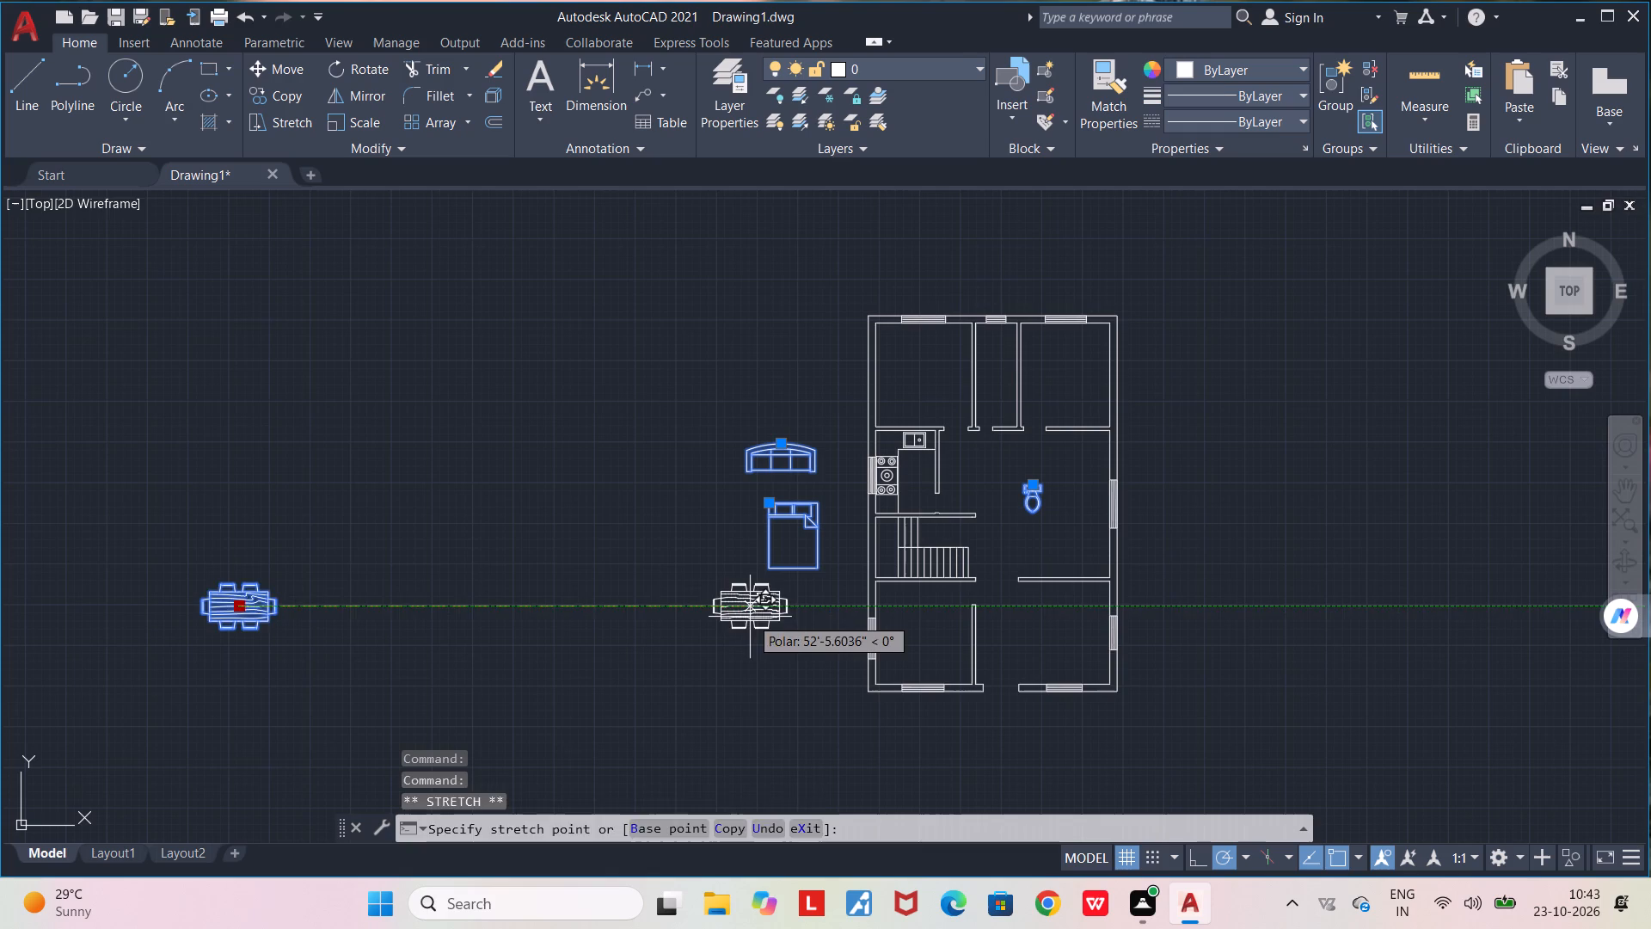
{"action": "left_click", "coordinate": [749, 617]}
{"action": "middle_click_drag", "start_coordinate": [669, 650], "coordinate": [328, 557]}
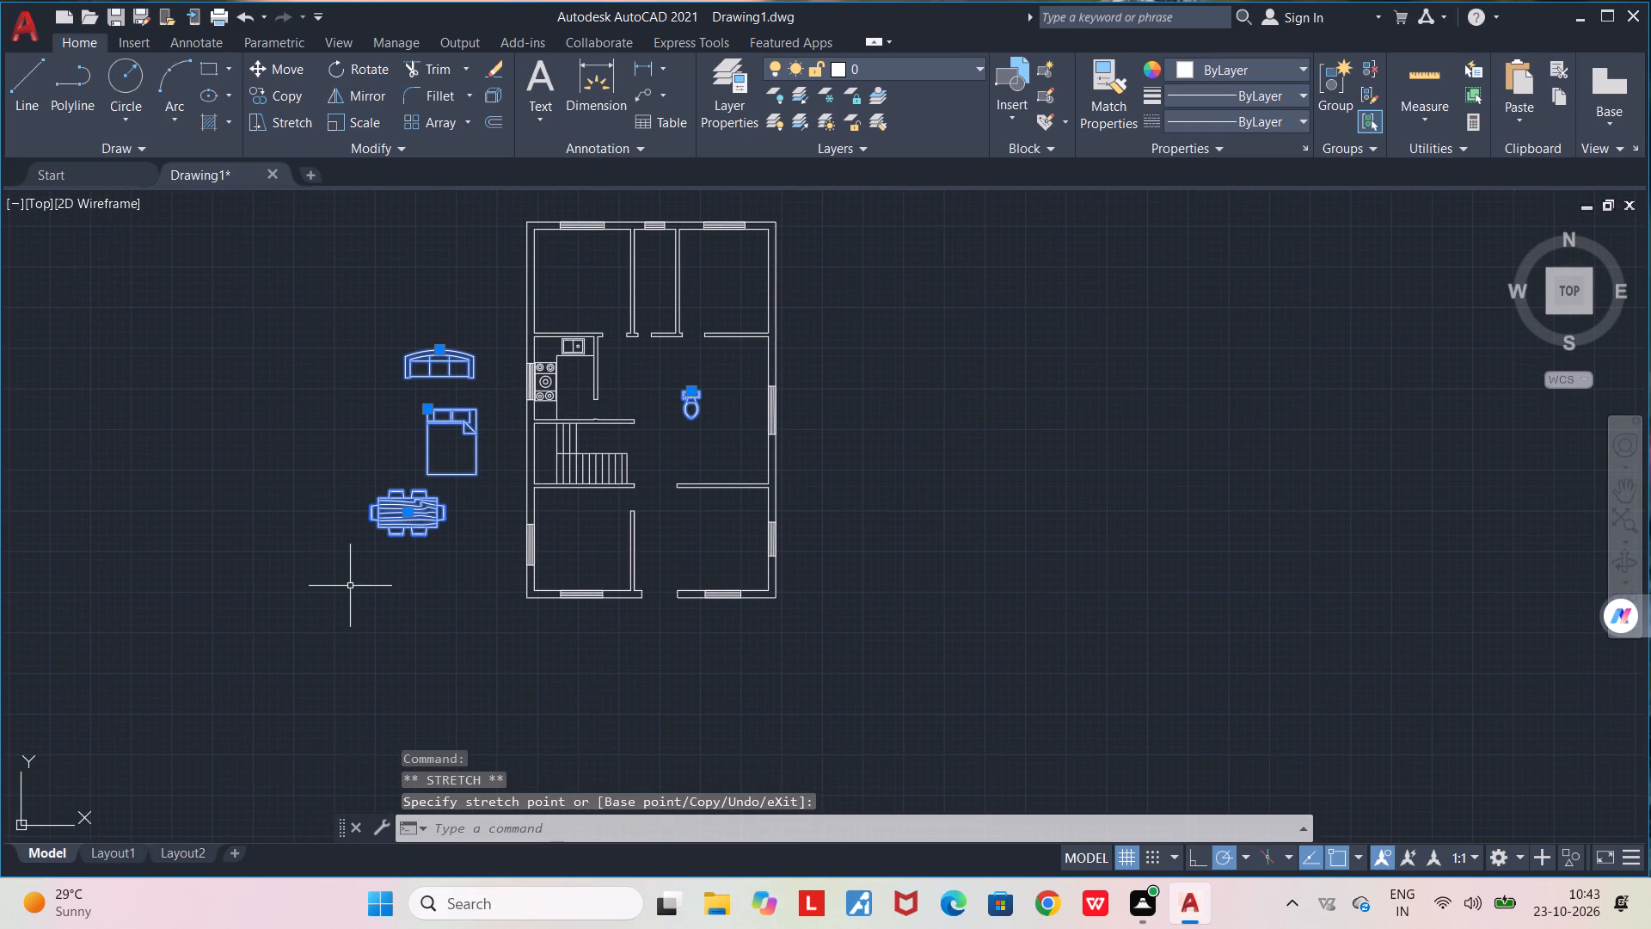
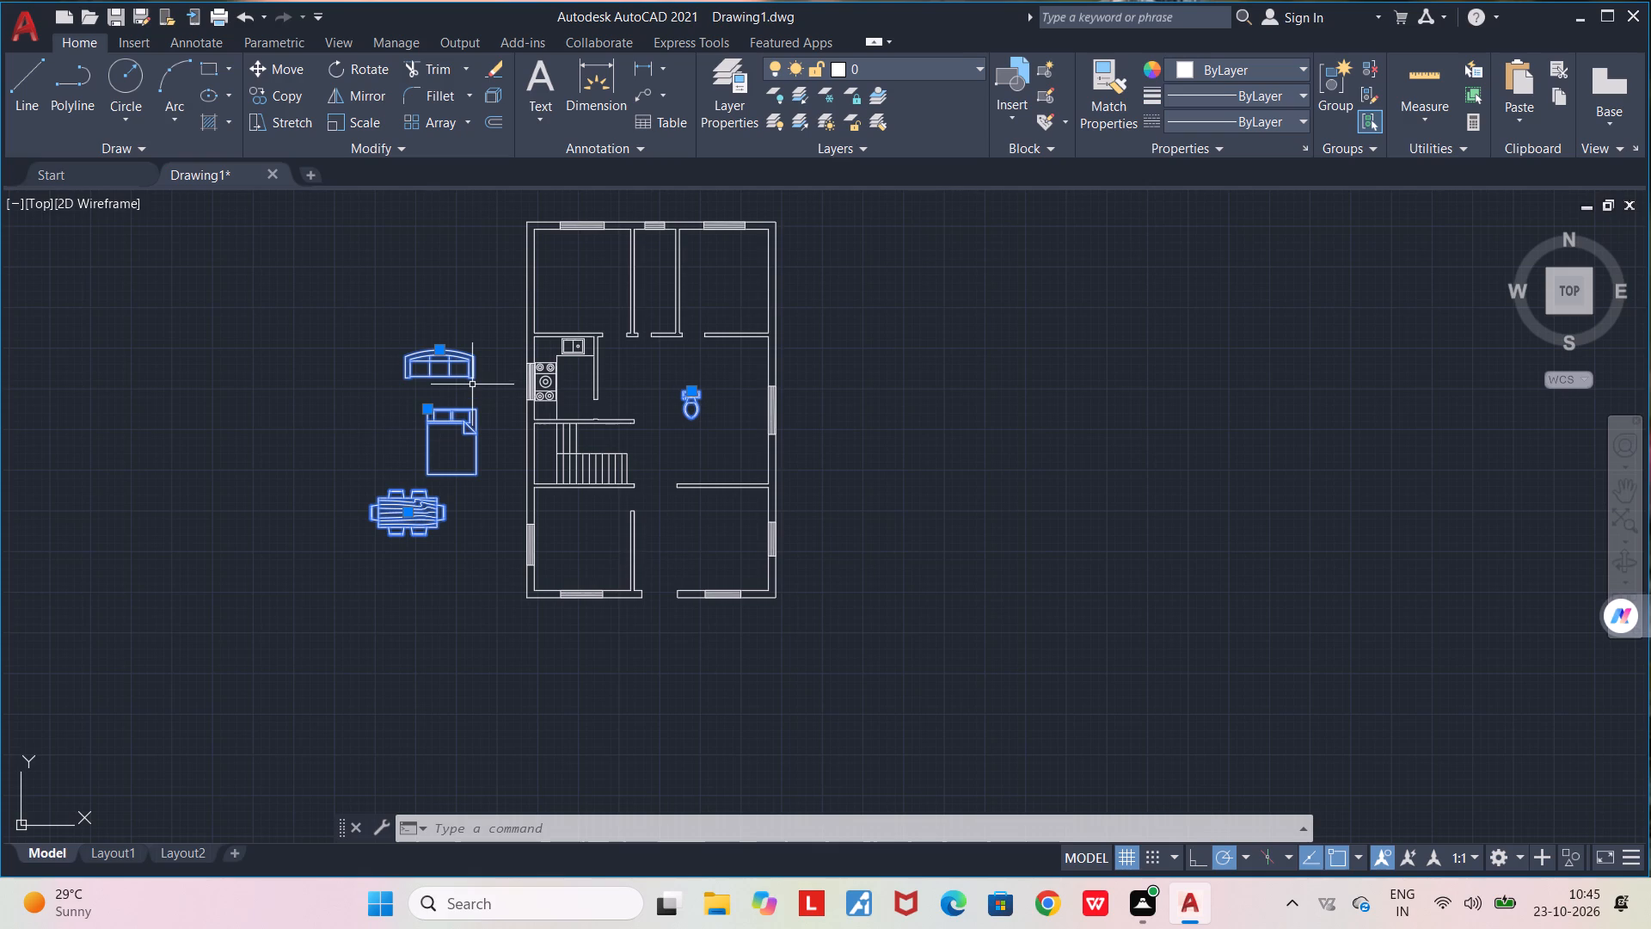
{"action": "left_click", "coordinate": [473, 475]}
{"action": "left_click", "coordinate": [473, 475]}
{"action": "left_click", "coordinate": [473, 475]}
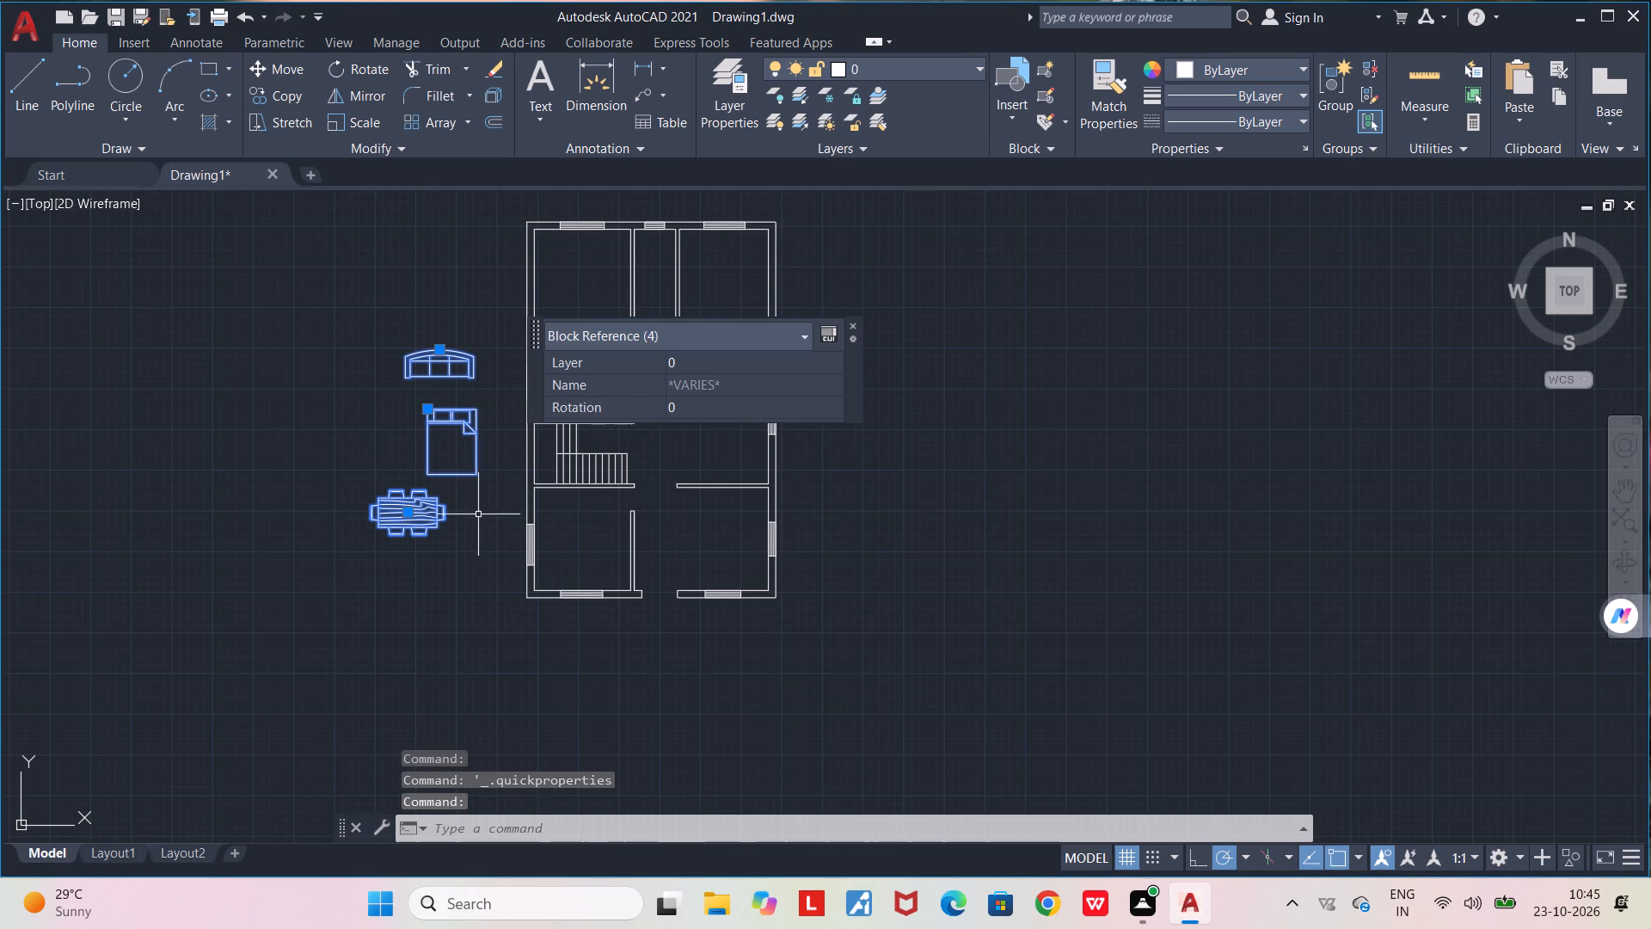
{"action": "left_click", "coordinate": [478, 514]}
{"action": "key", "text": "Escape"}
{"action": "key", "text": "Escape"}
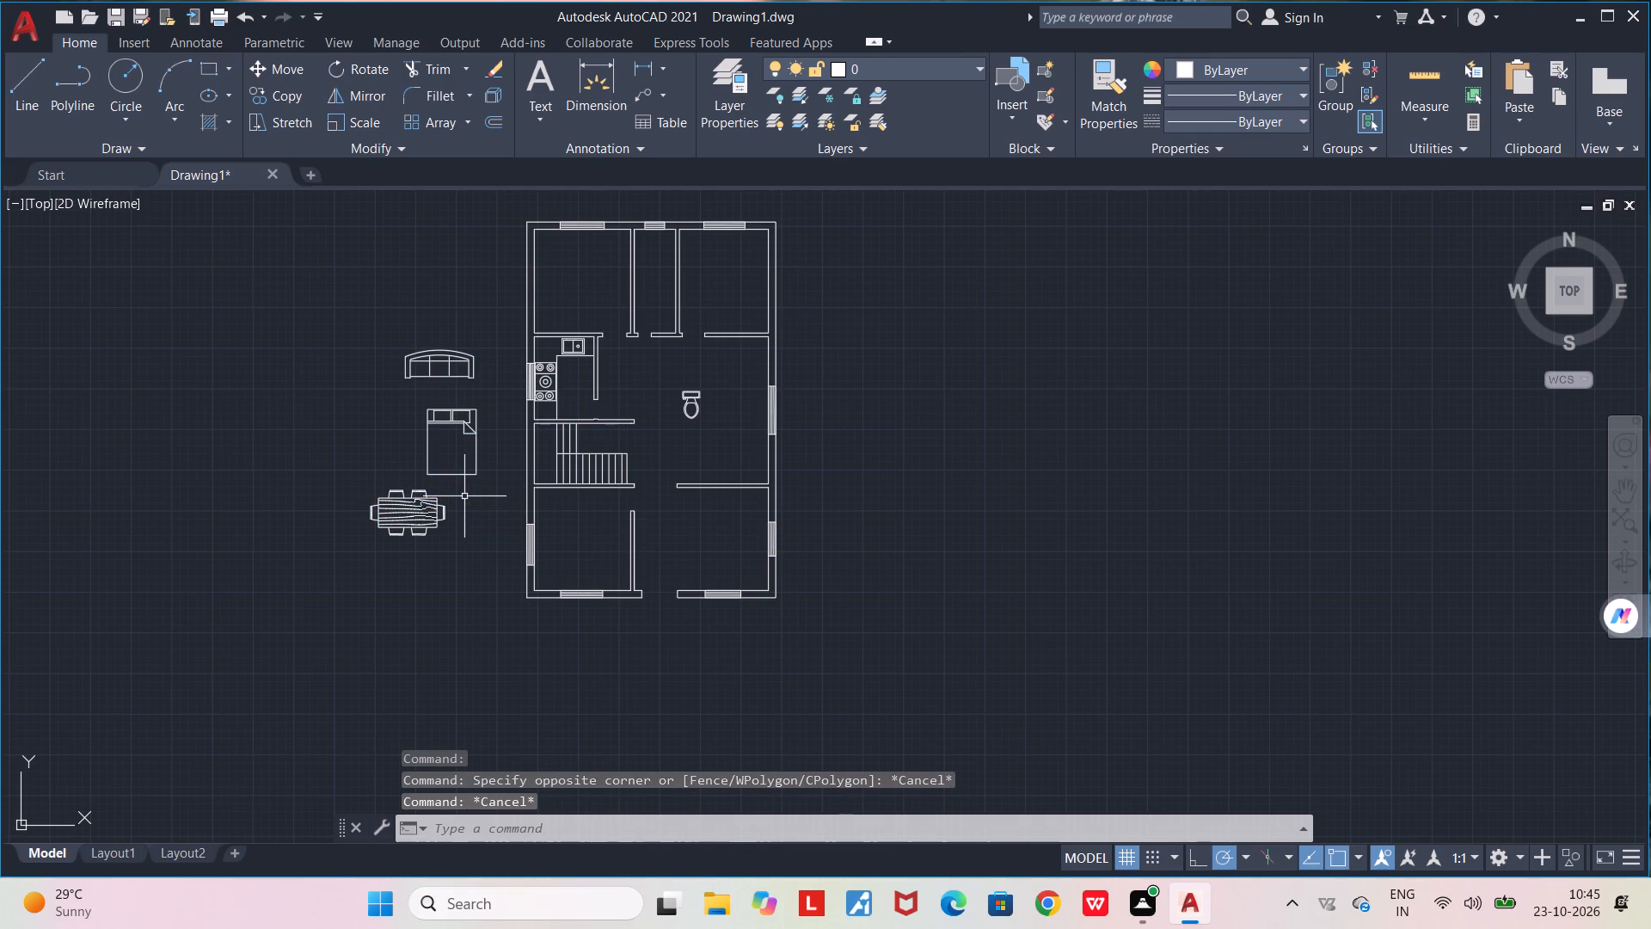
Rotate the queen bed 90° about its southeast corner.
{"action": "left_click", "coordinate": [464, 476]}
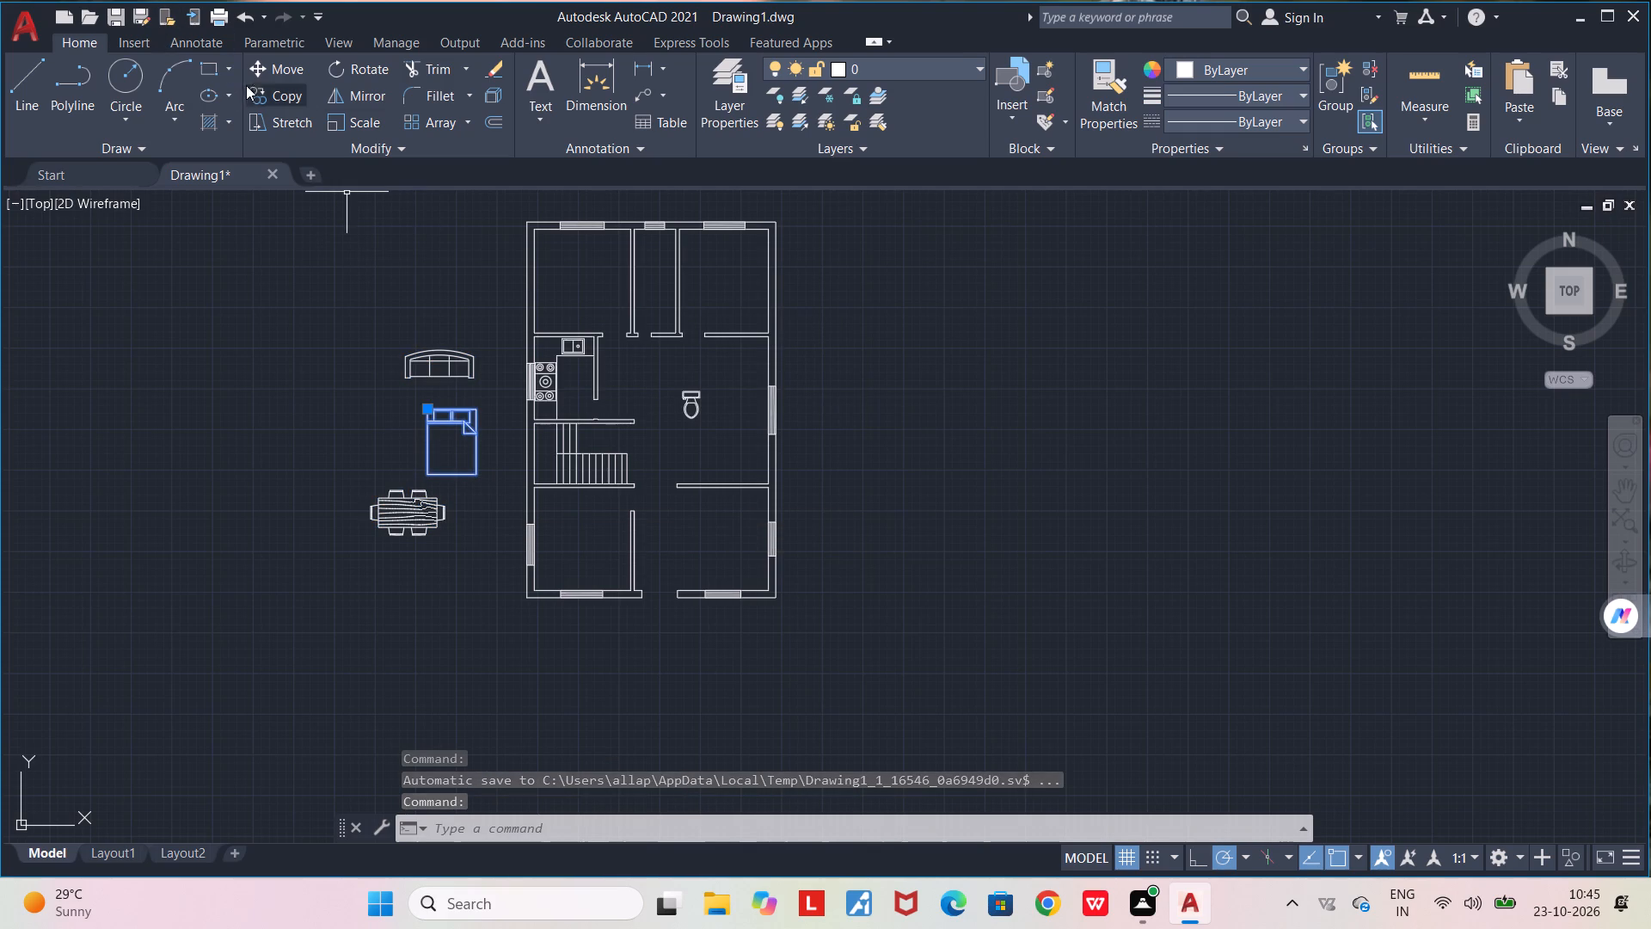
{"action": "left_click", "coordinate": [360, 70]}
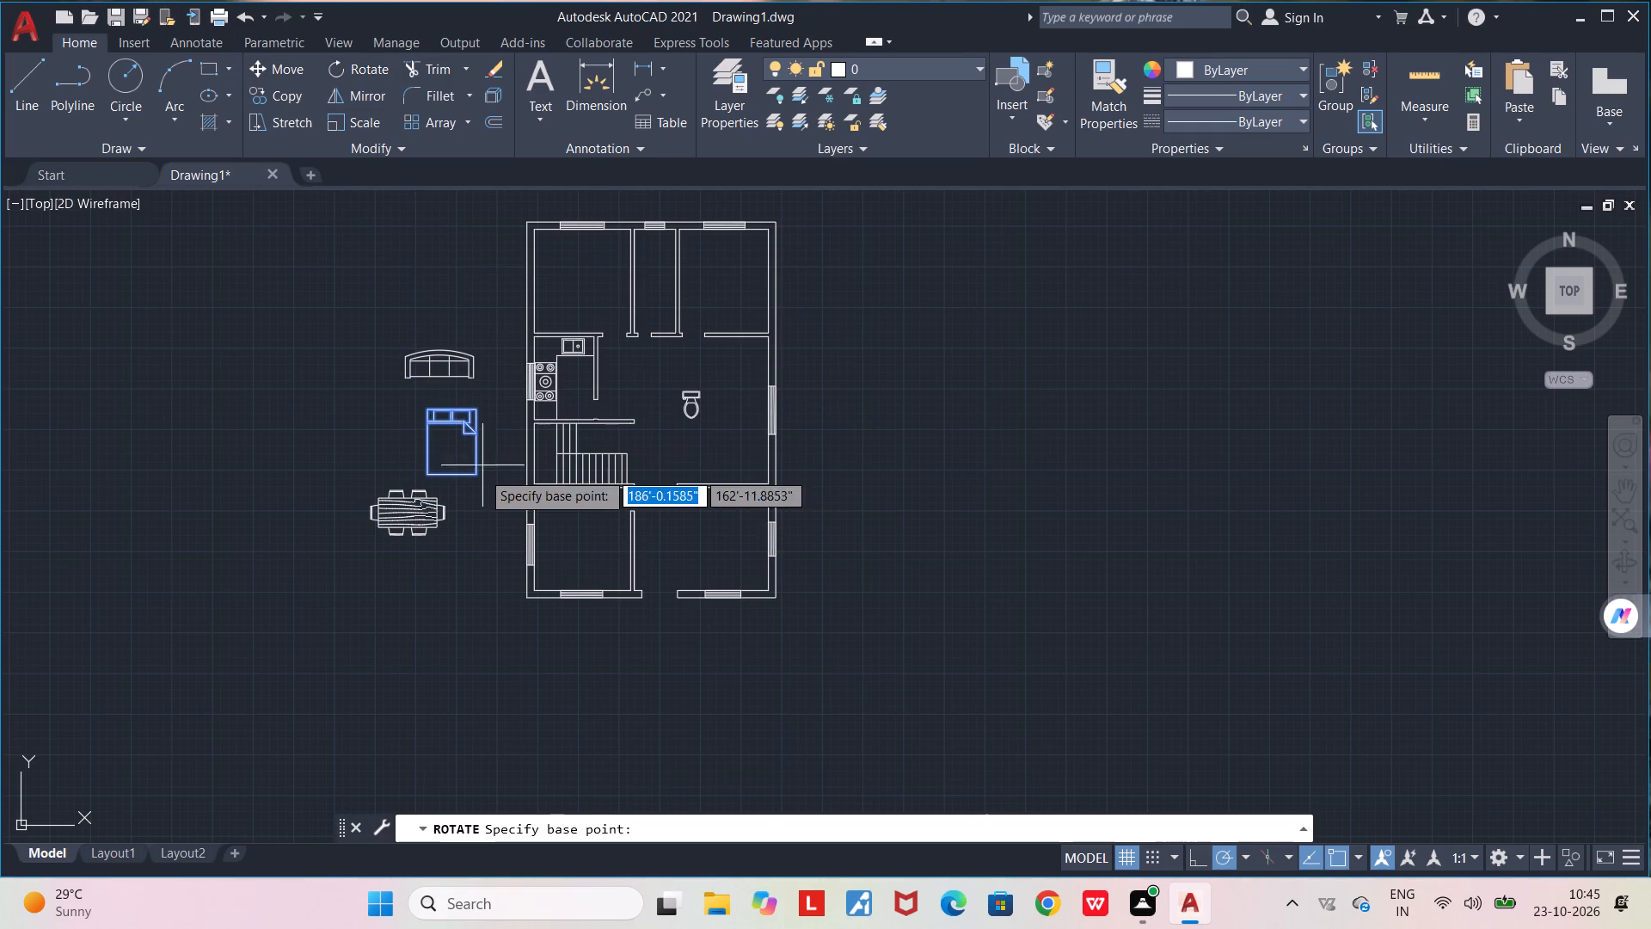
{"action": "left_click", "coordinate": [474, 475]}
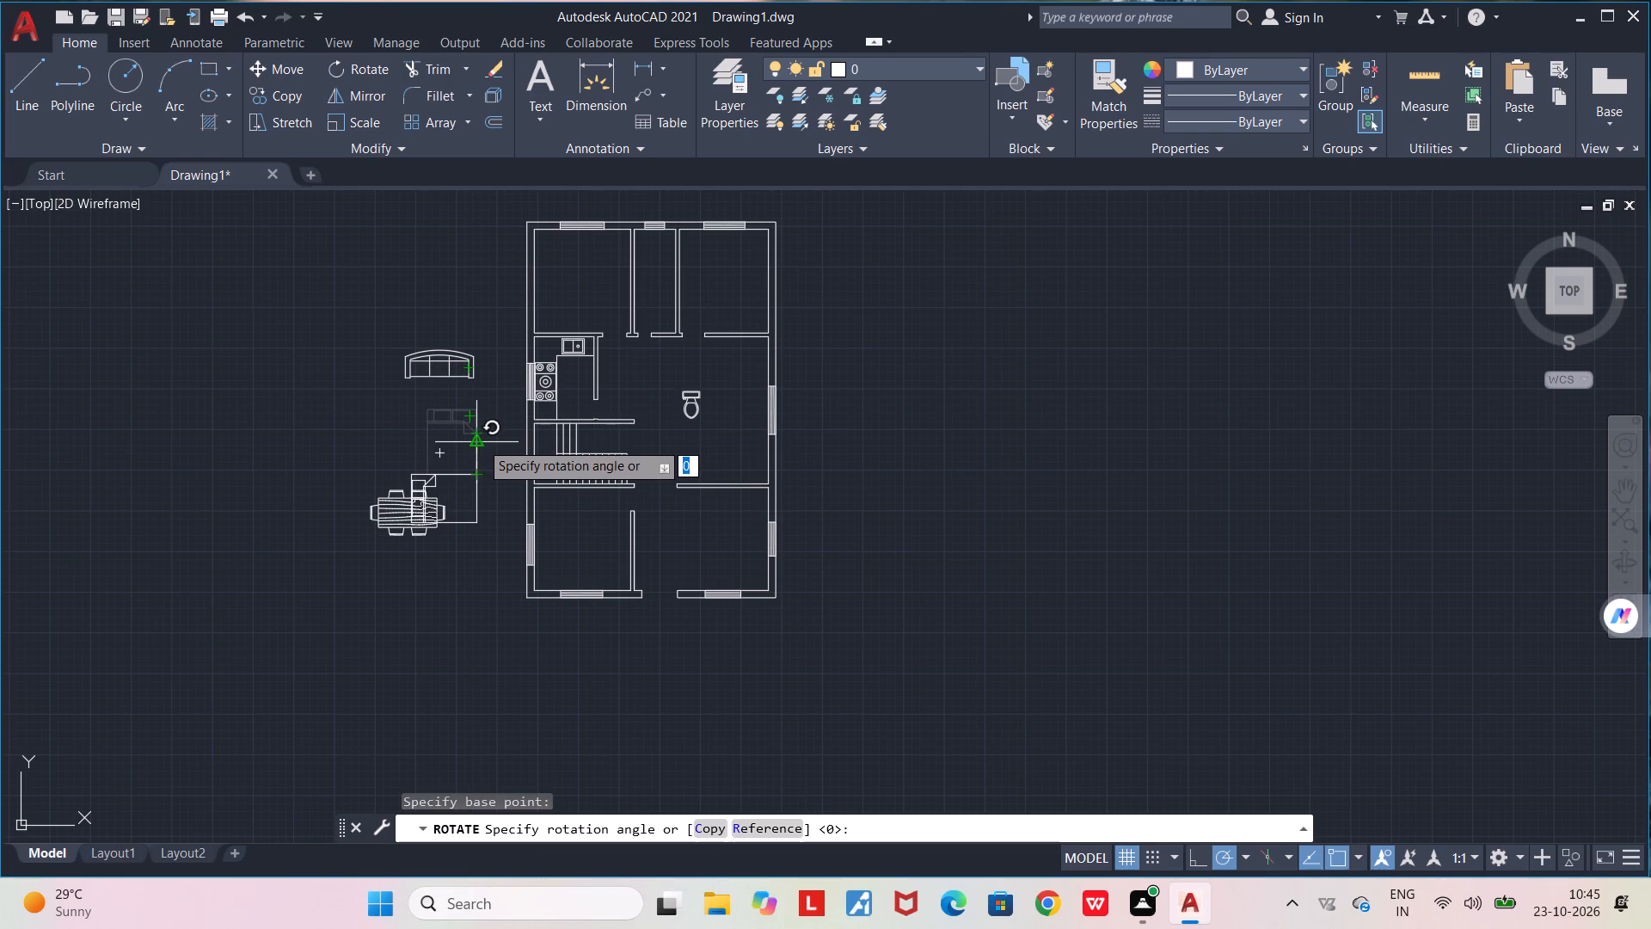
{"action": "scroll", "coordinate": [480, 441], "scroll_direction": "up", "scroll_amount": 2}
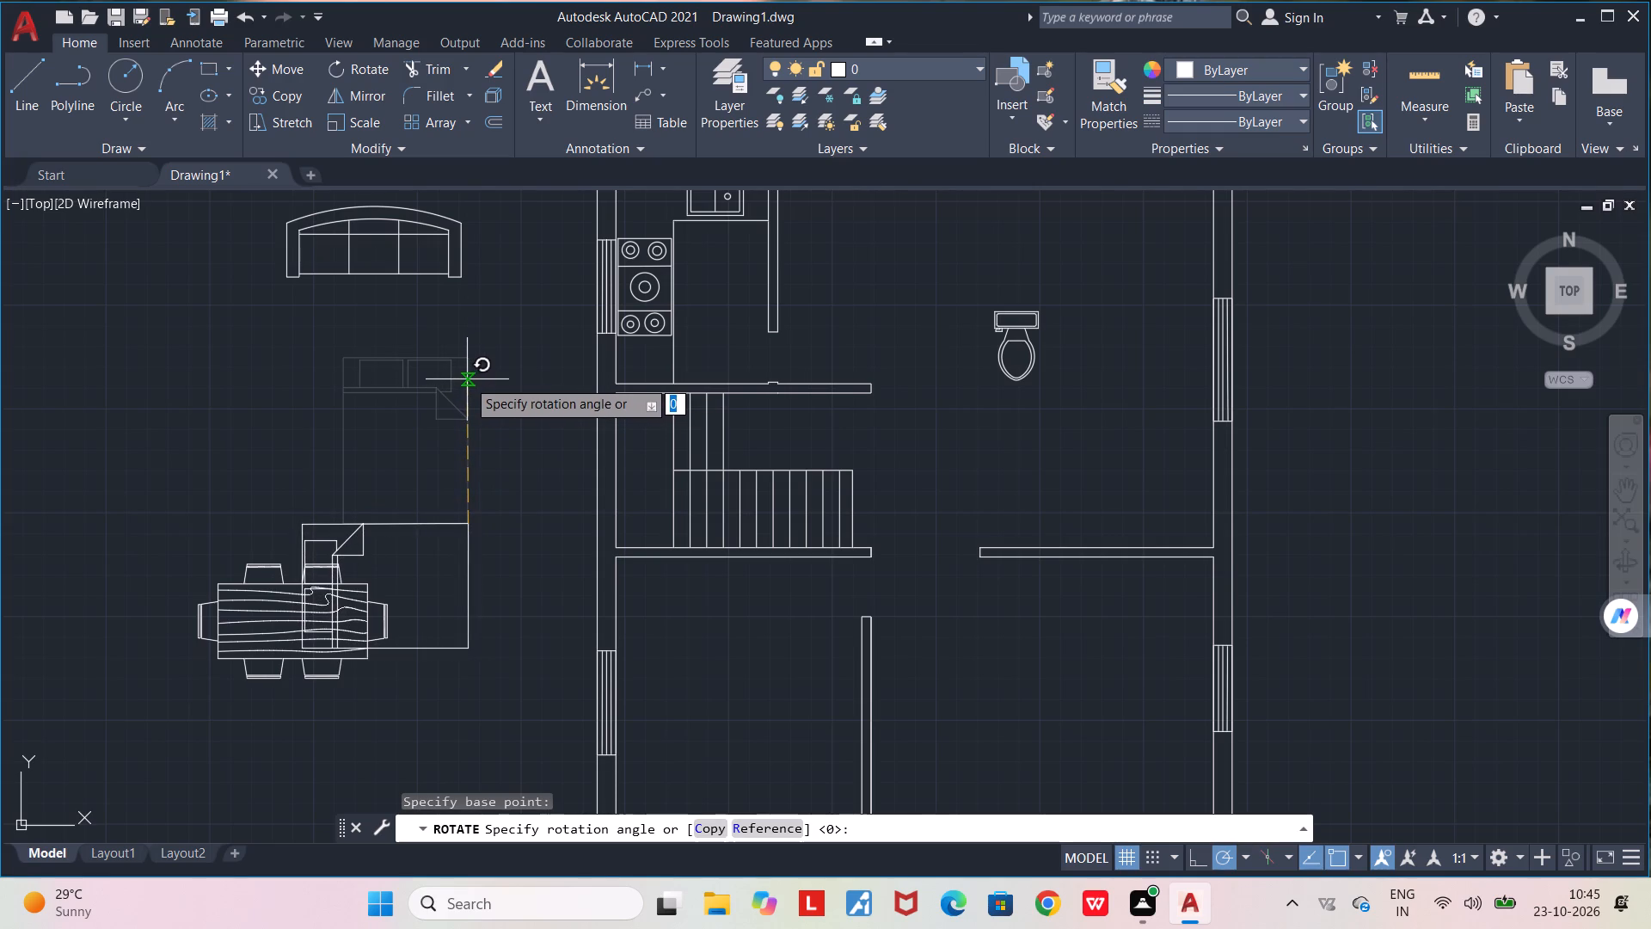
{"action": "left_click", "coordinate": [471, 318]}
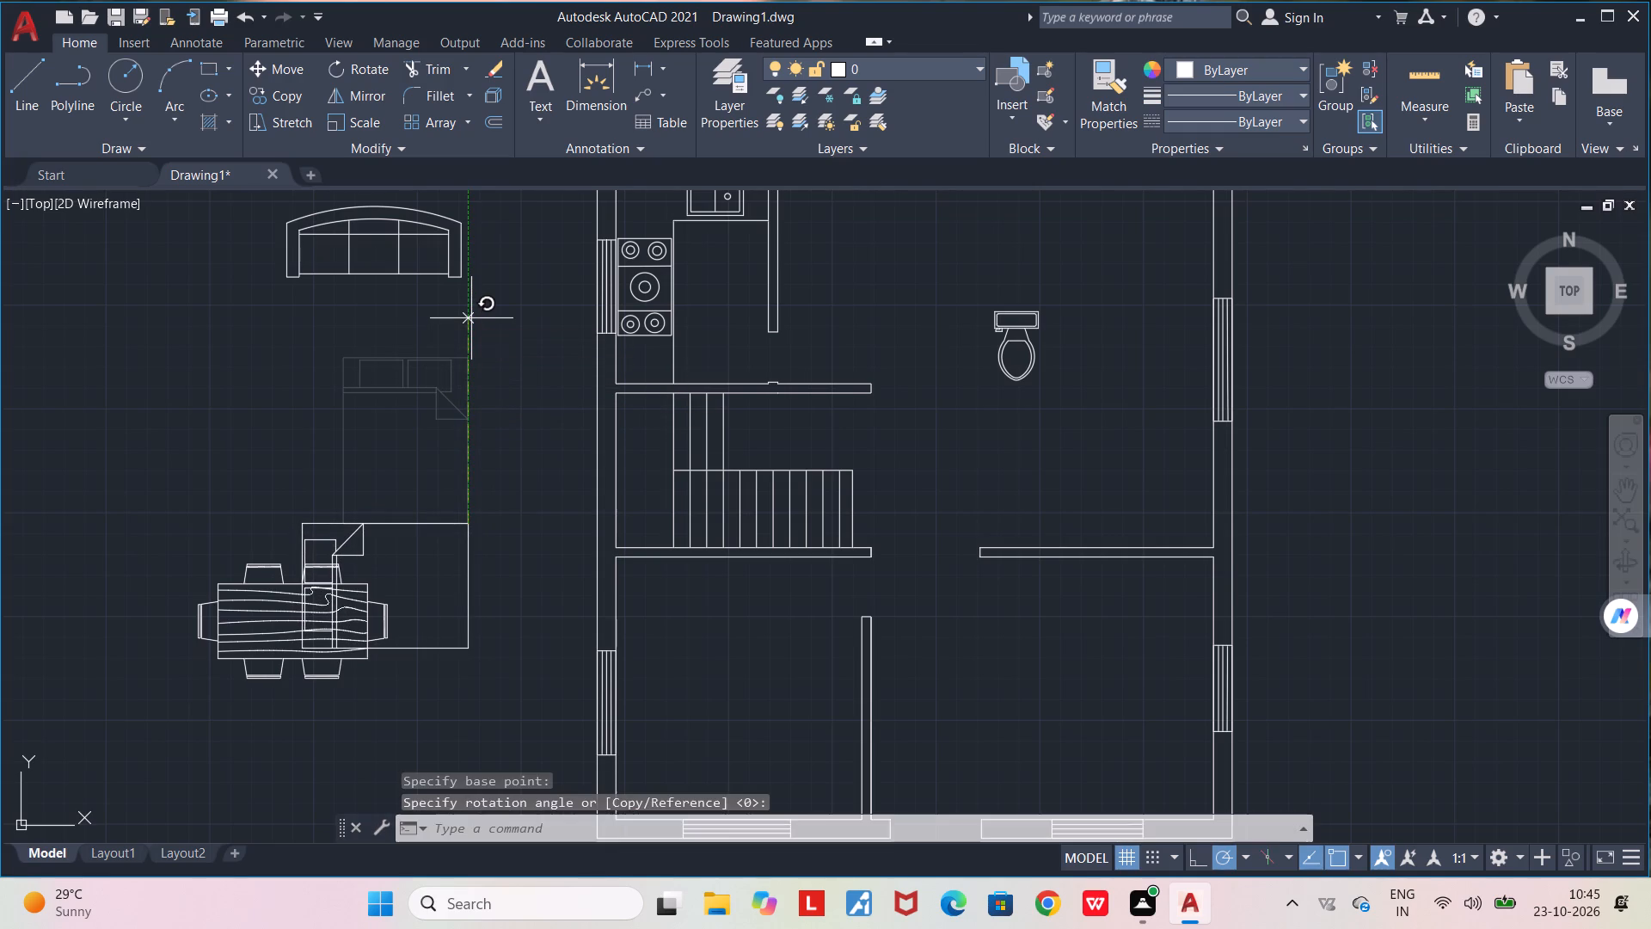
Move the rotated bed into the northwest room, with its headboard toward the west wall and a small gap between them.
{"action": "left_click", "coordinate": [457, 522]}
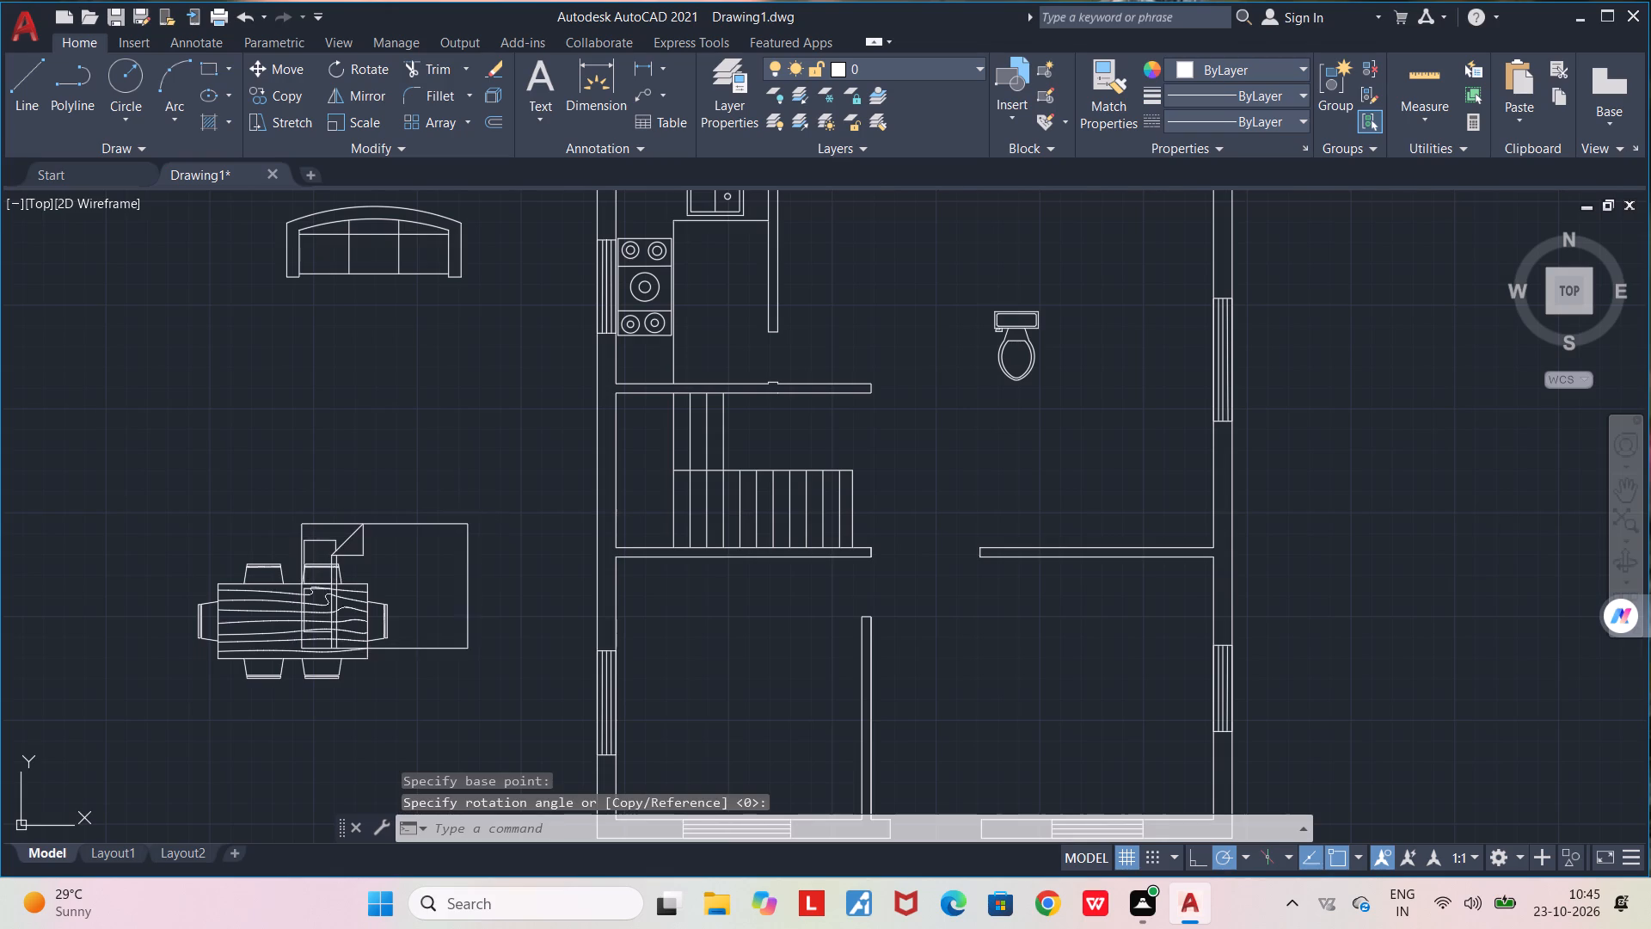
{"action": "left_click_drag", "start_coordinate": [299, 653], "coordinate": [322, 508]}
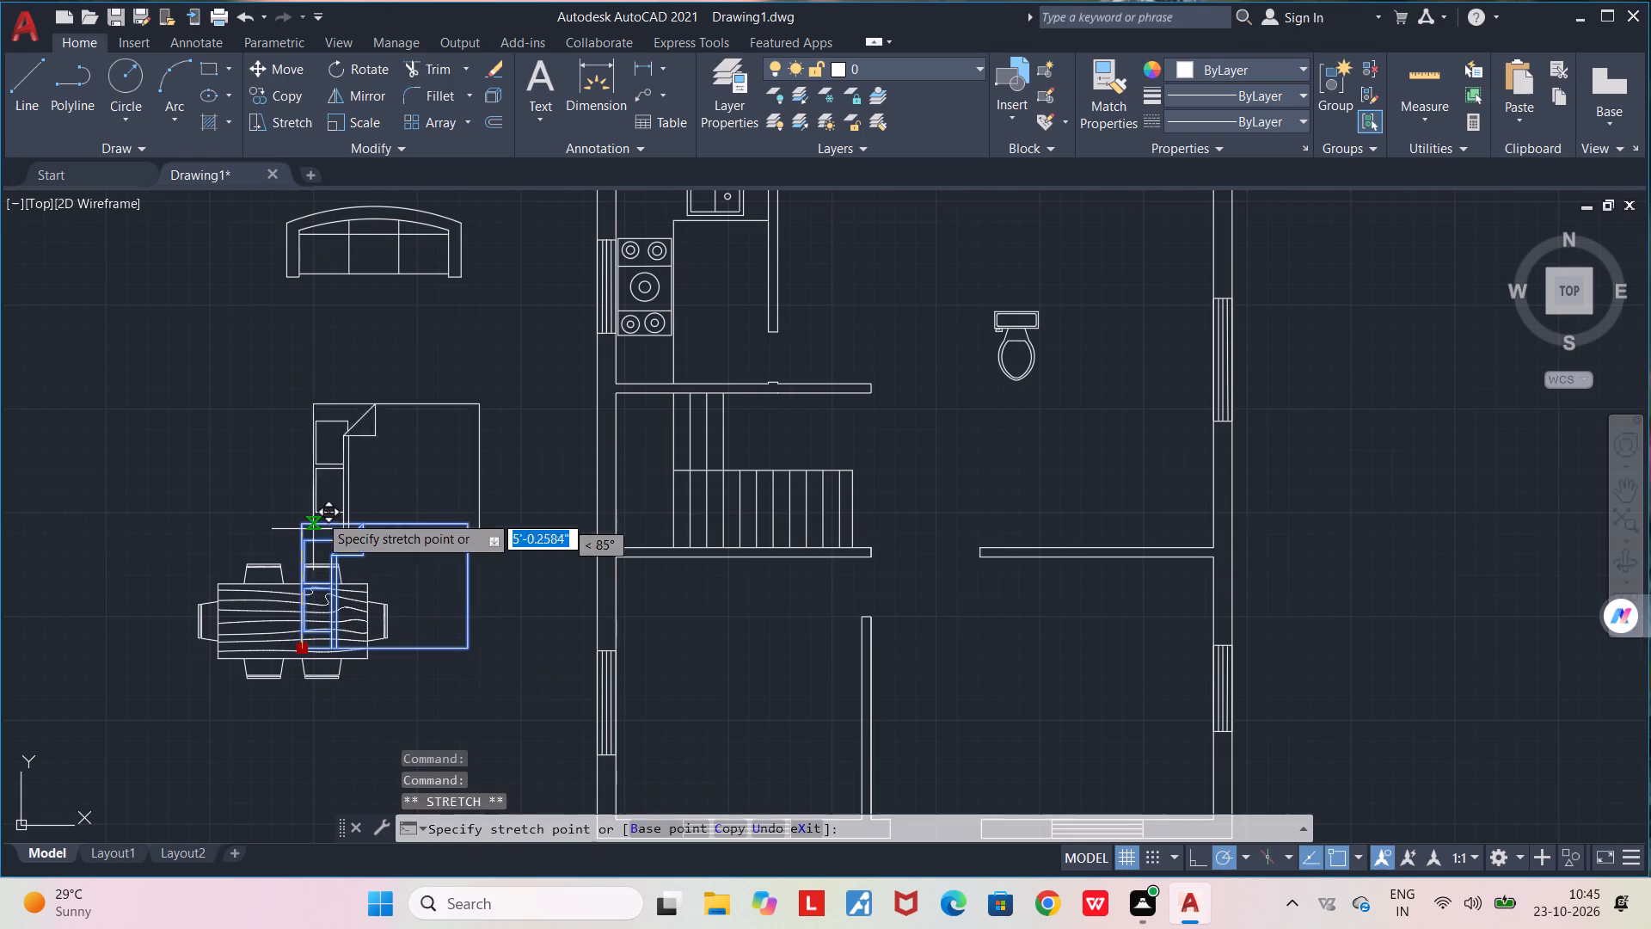
{"action": "left_click_drag", "start_coordinate": [322, 508], "coordinate": [359, 452]}
{"action": "scroll", "coordinate": [295, 483], "scroll_direction": "down", "scroll_amount": 3}
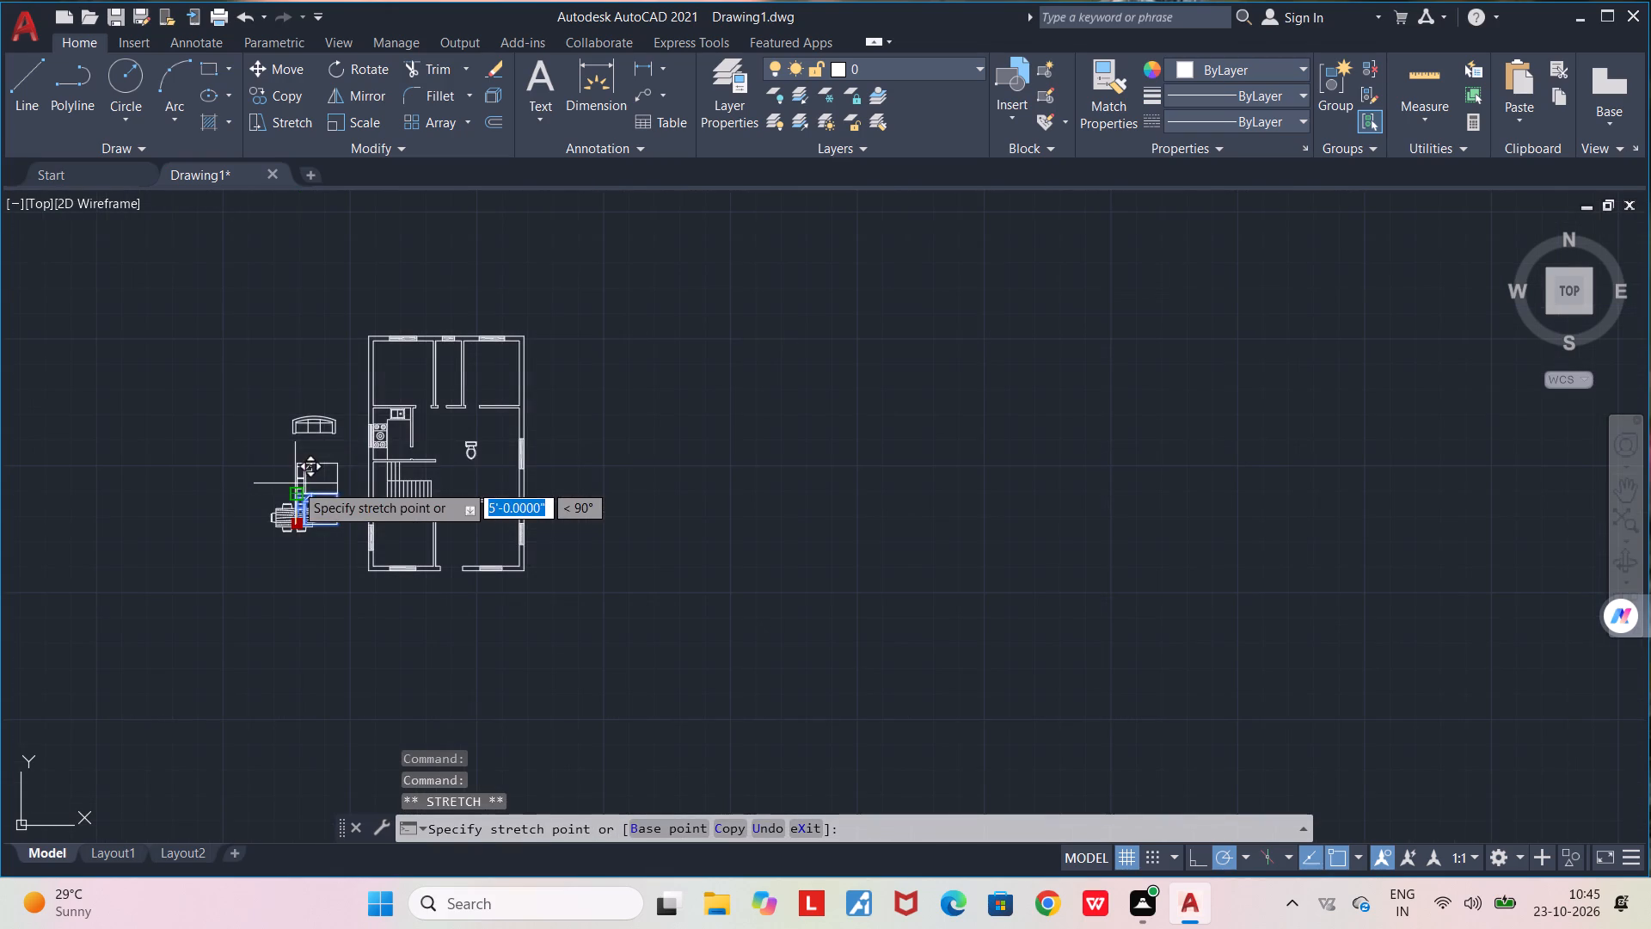
{"action": "scroll", "coordinate": [382, 386], "scroll_direction": "up", "scroll_amount": 2}
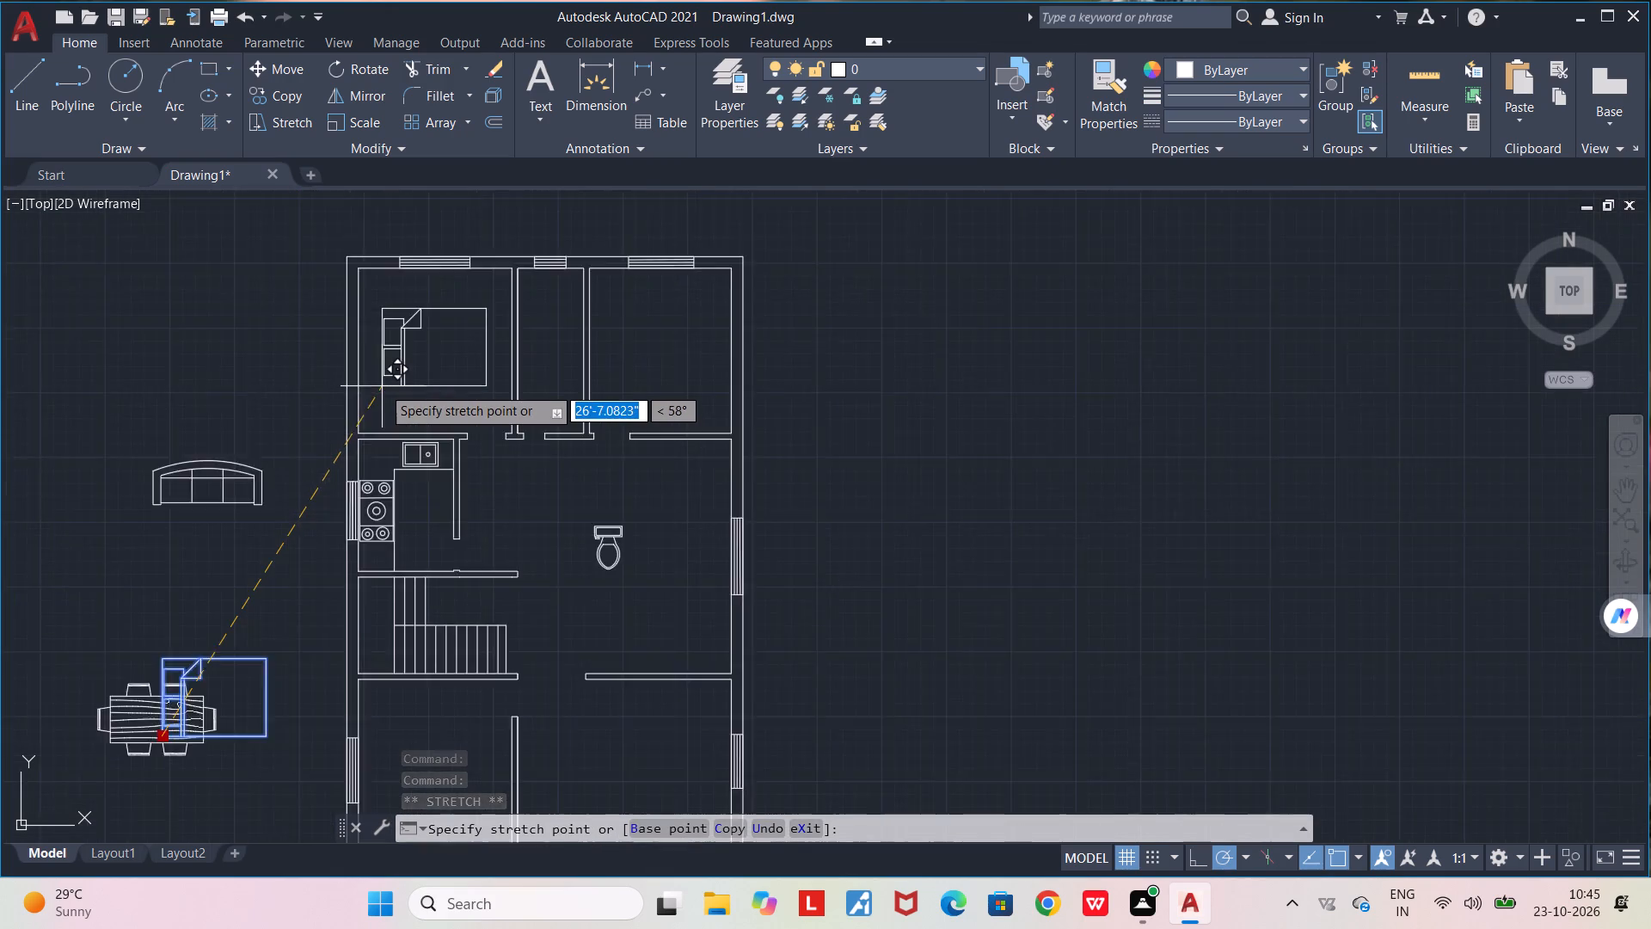
{"action": "scroll", "coordinate": [382, 386], "scroll_direction": "up", "scroll_amount": 1}
{"action": "middle_click_drag", "start_coordinate": [382, 388], "coordinate": [414, 544]}
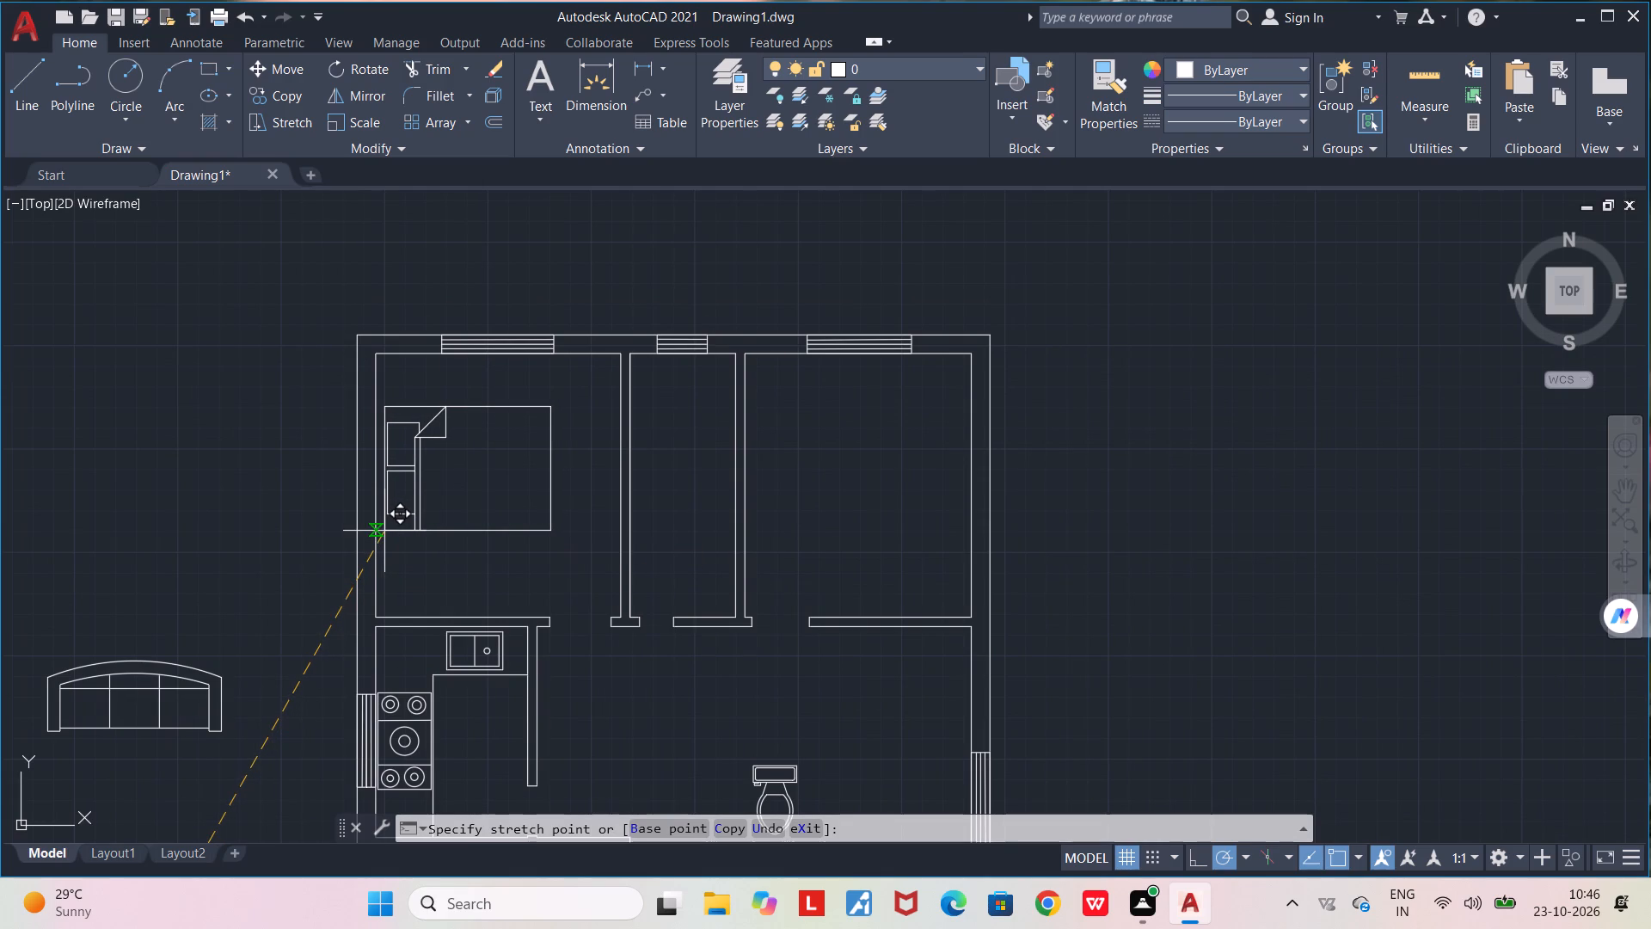
{"action": "left_click", "coordinate": [384, 531]}
{"action": "scroll", "coordinate": [394, 508], "scroll_direction": "up", "scroll_amount": 1}
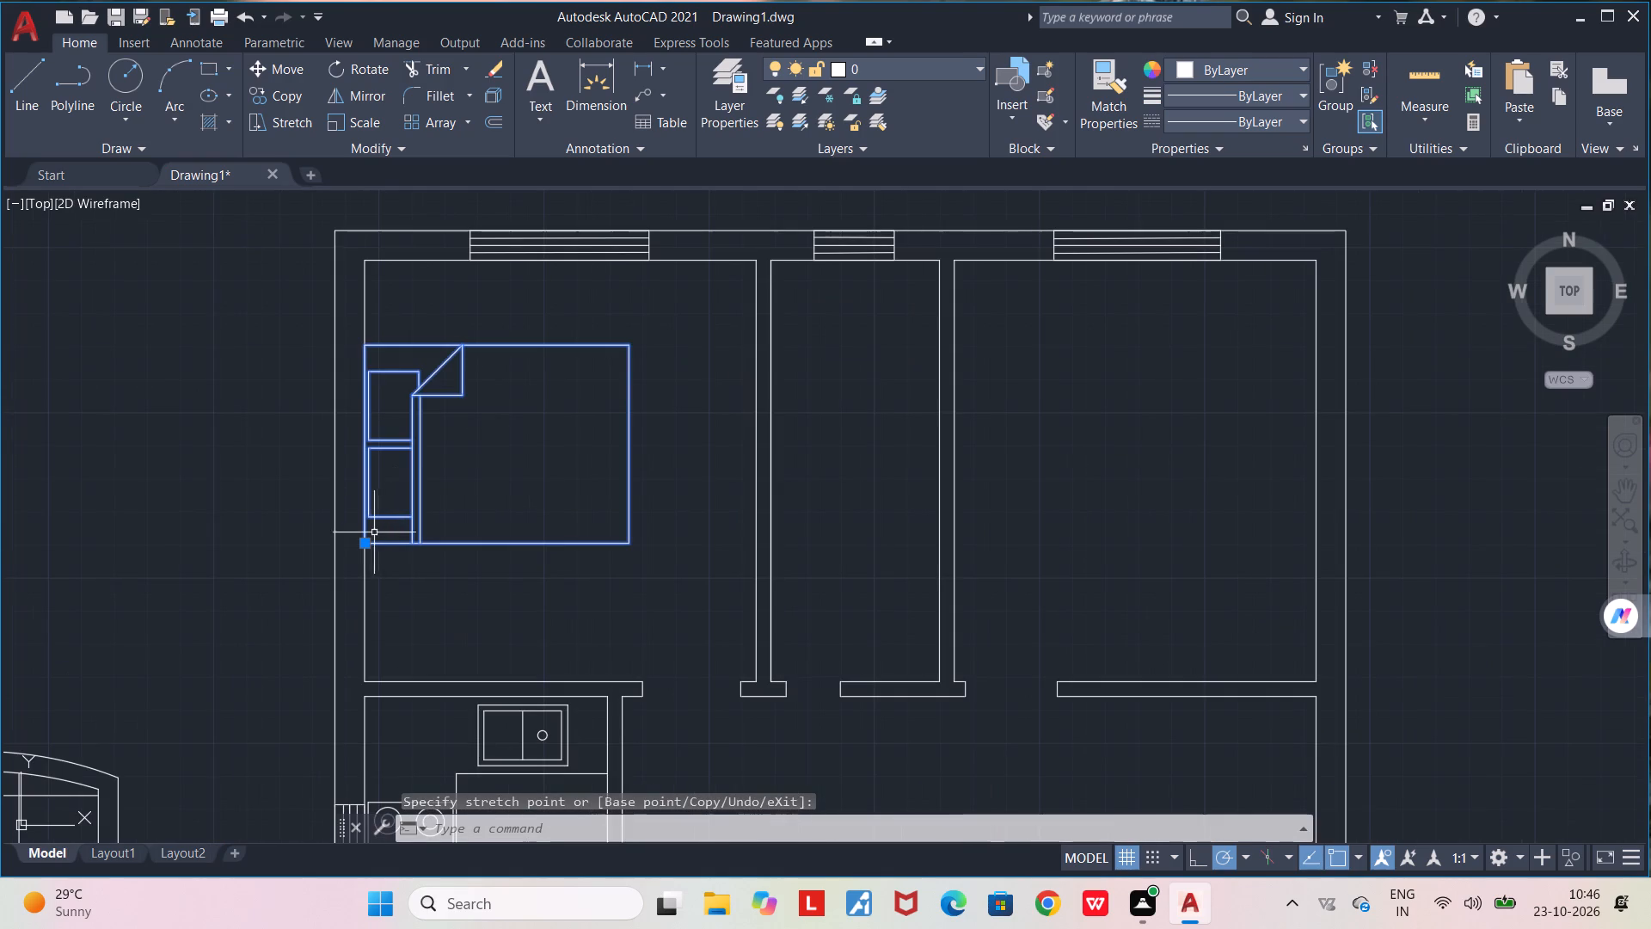
{"action": "left_click_drag", "start_coordinate": [363, 544], "coordinate": [382, 547]}
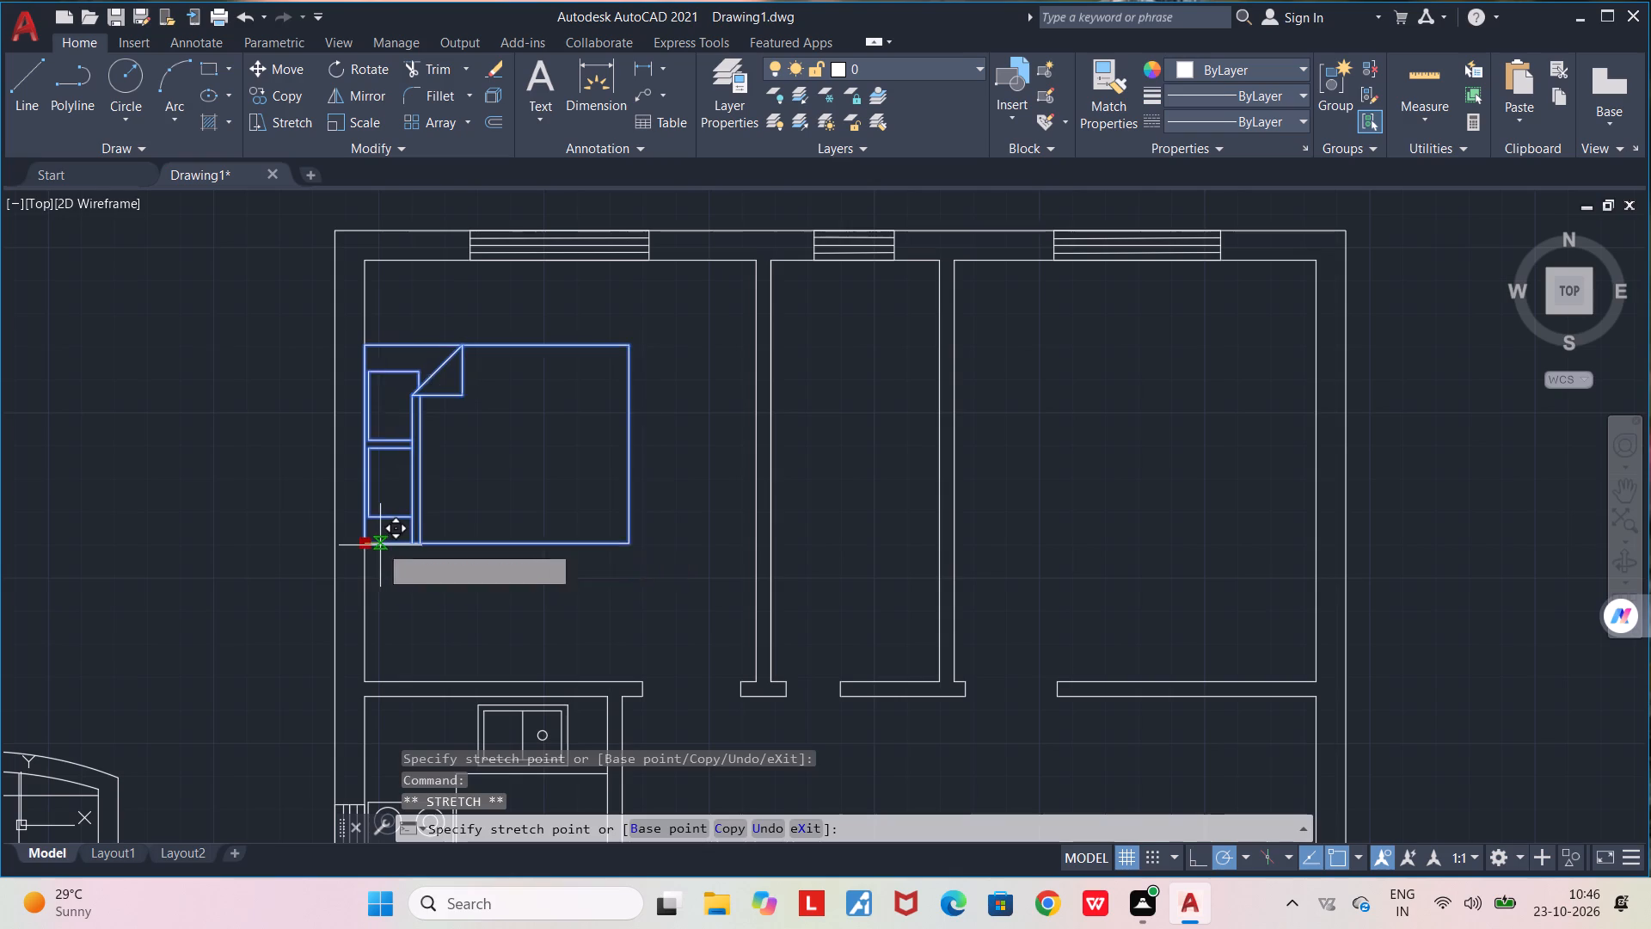
{"action": "left_click", "coordinate": [377, 544]}
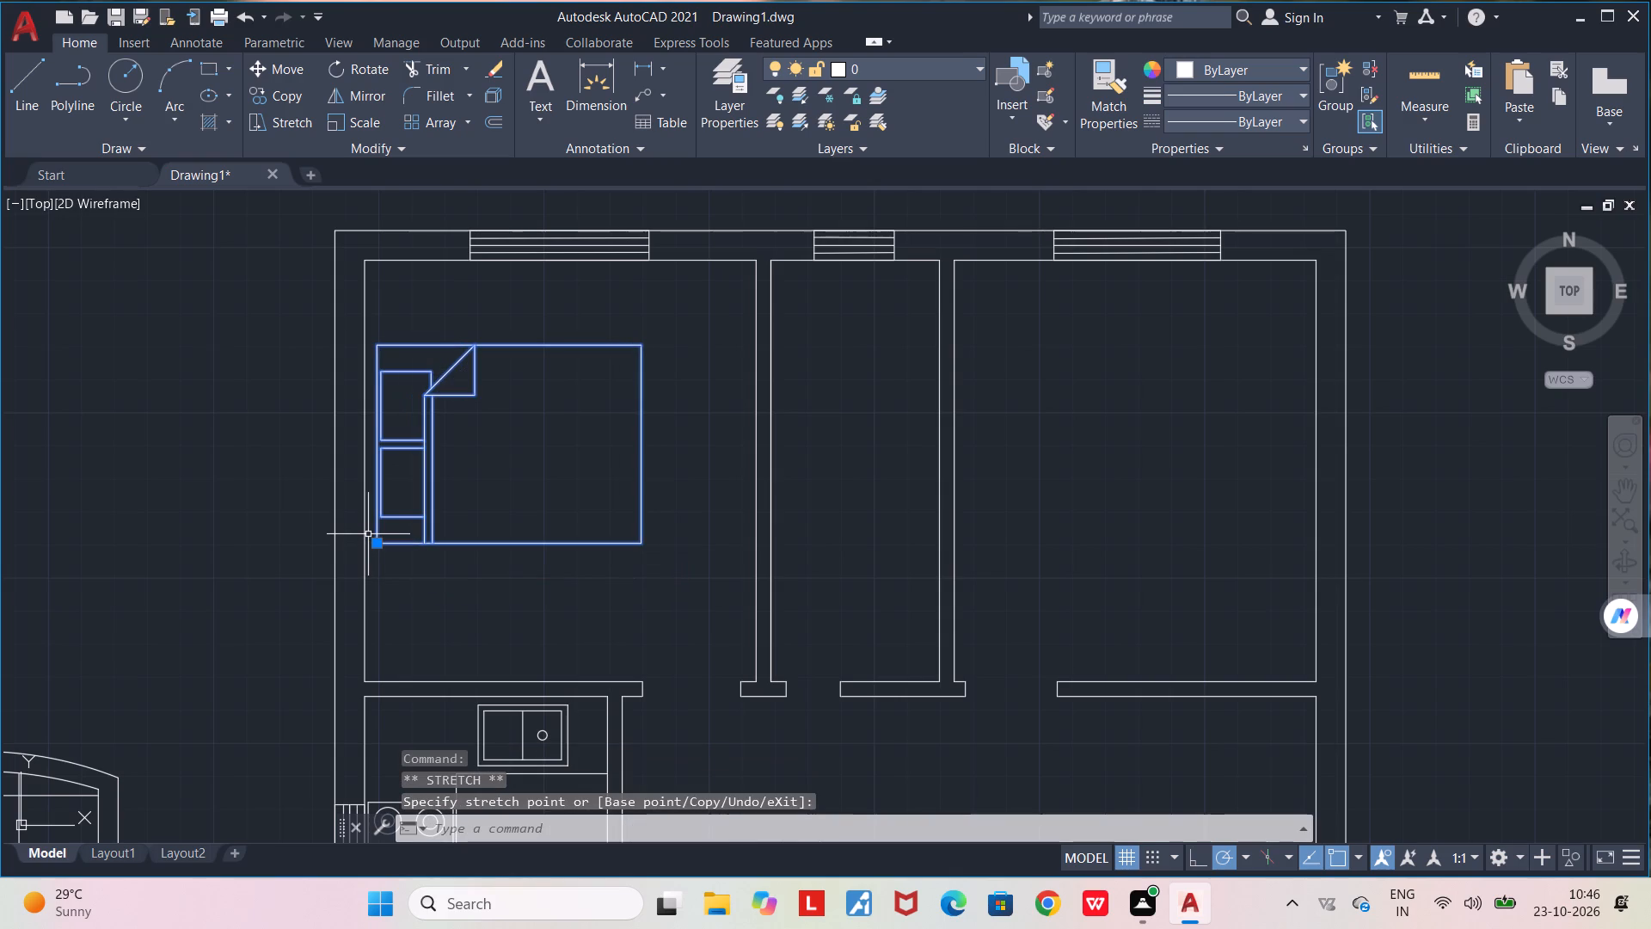
Copy the queen bed into the southwest room, with its headboard about 4 in. off the west wall.
{"action": "scroll", "coordinate": [368, 534], "scroll_direction": "down", "scroll_amount": 1}
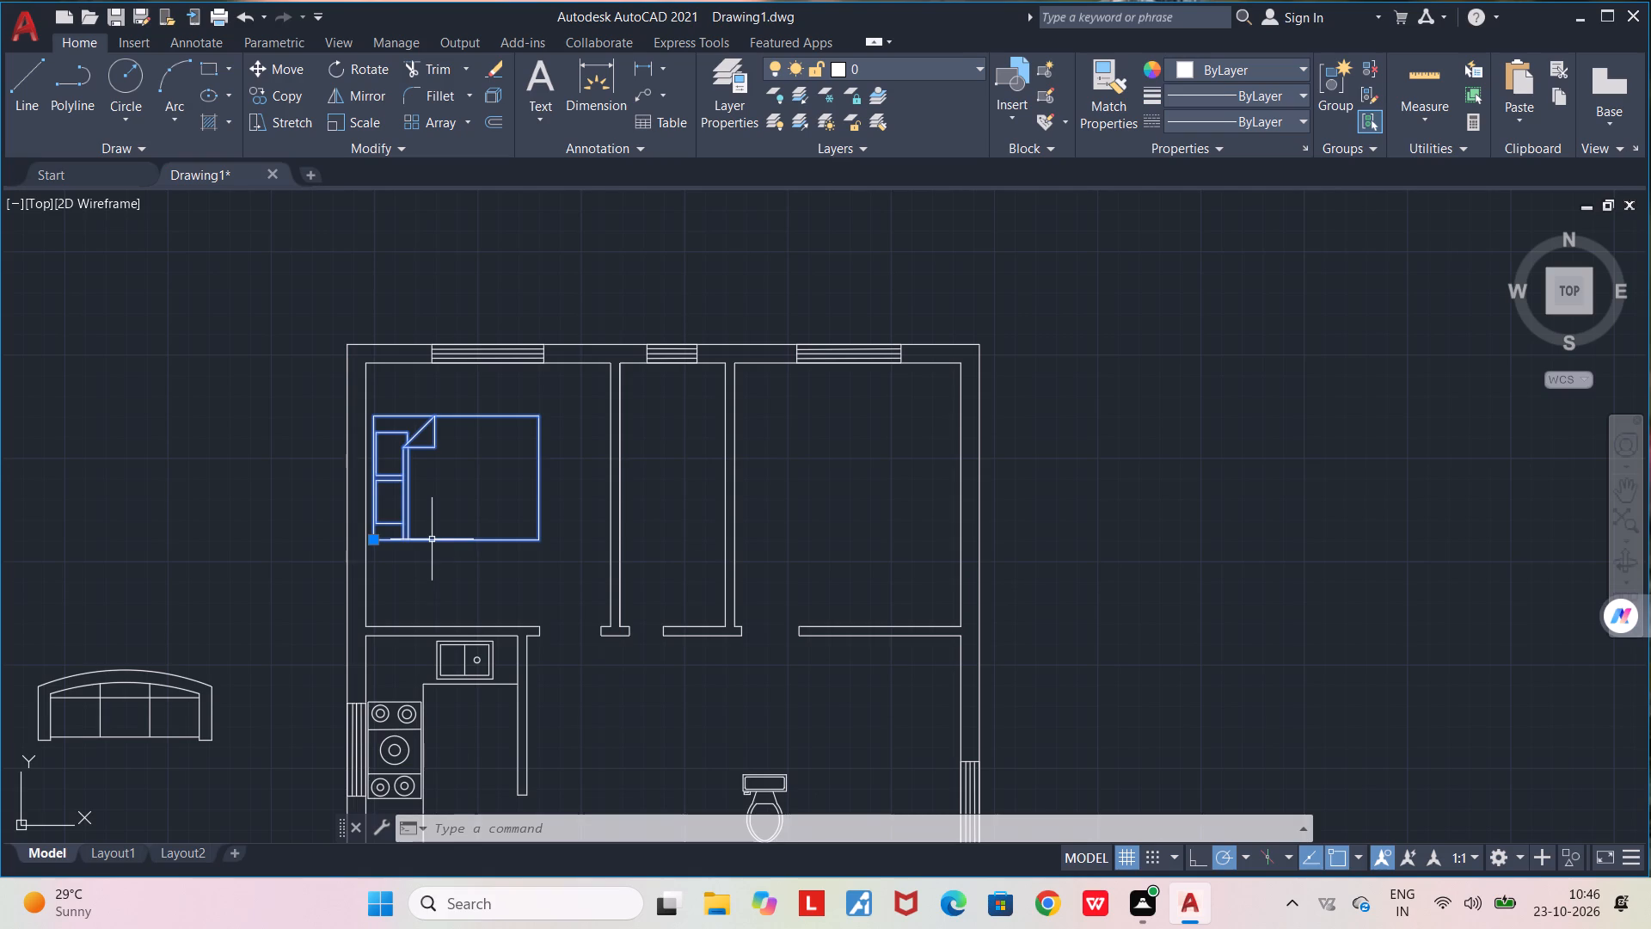
{"action": "key", "text": "ctrl+c"}
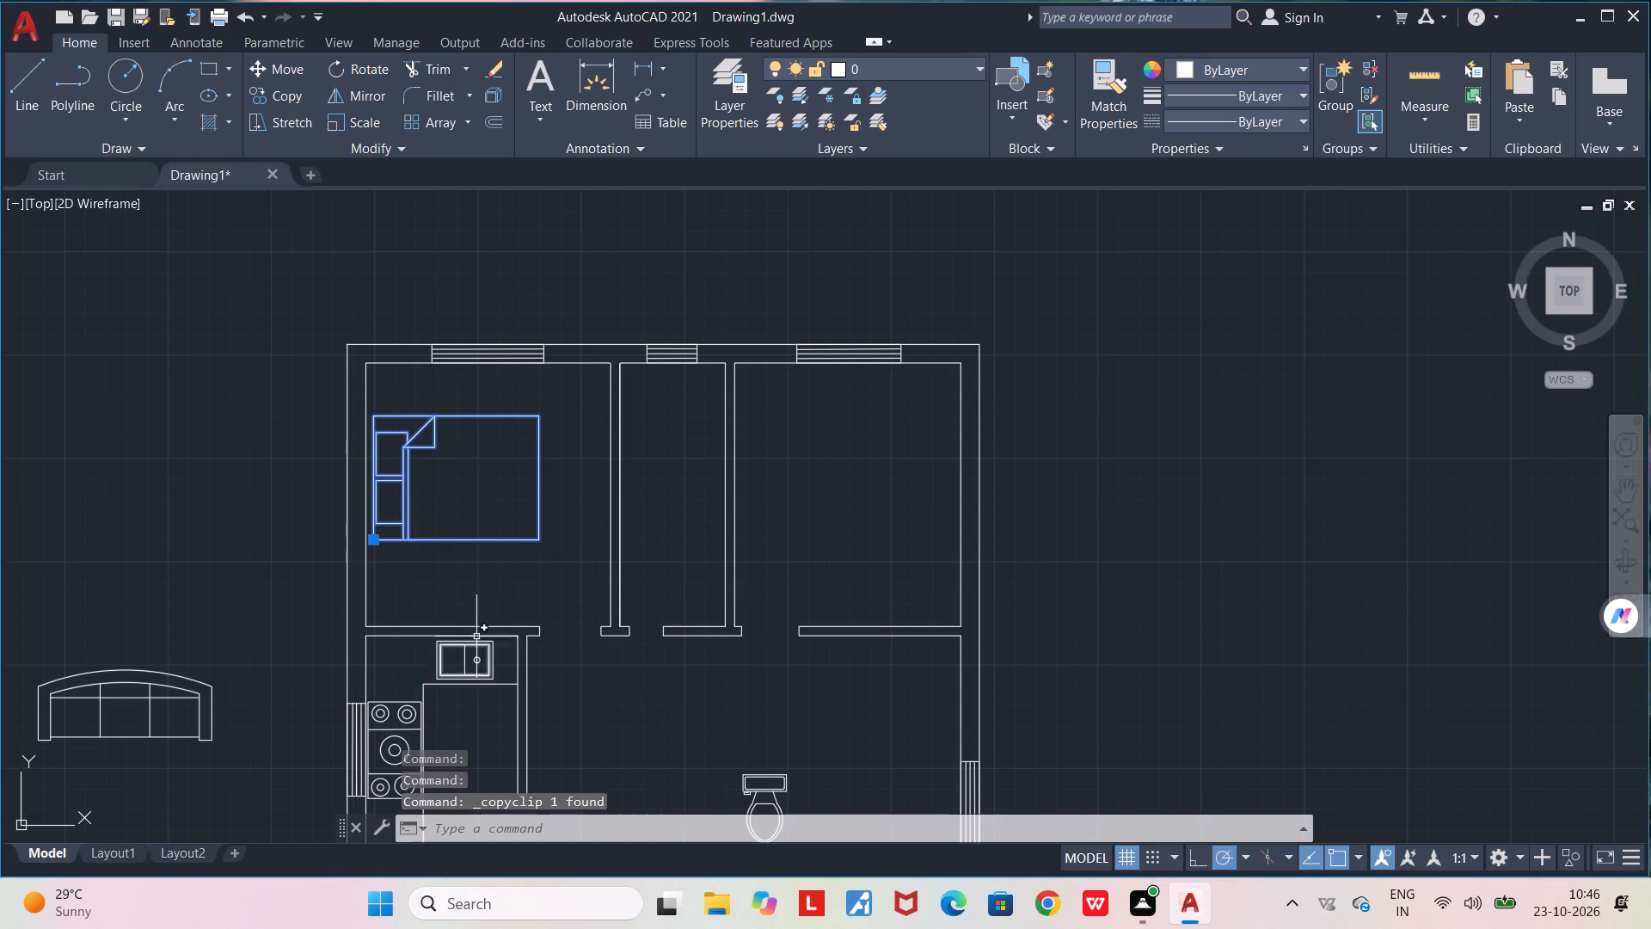
{"action": "middle_click_drag", "start_coordinate": [459, 587], "coordinate": [471, 268]}
{"action": "scroll", "coordinate": [471, 268], "scroll_direction": "down", "scroll_amount": 2}
{"action": "scroll", "coordinate": [450, 519], "scroll_direction": "up", "scroll_amount": 1}
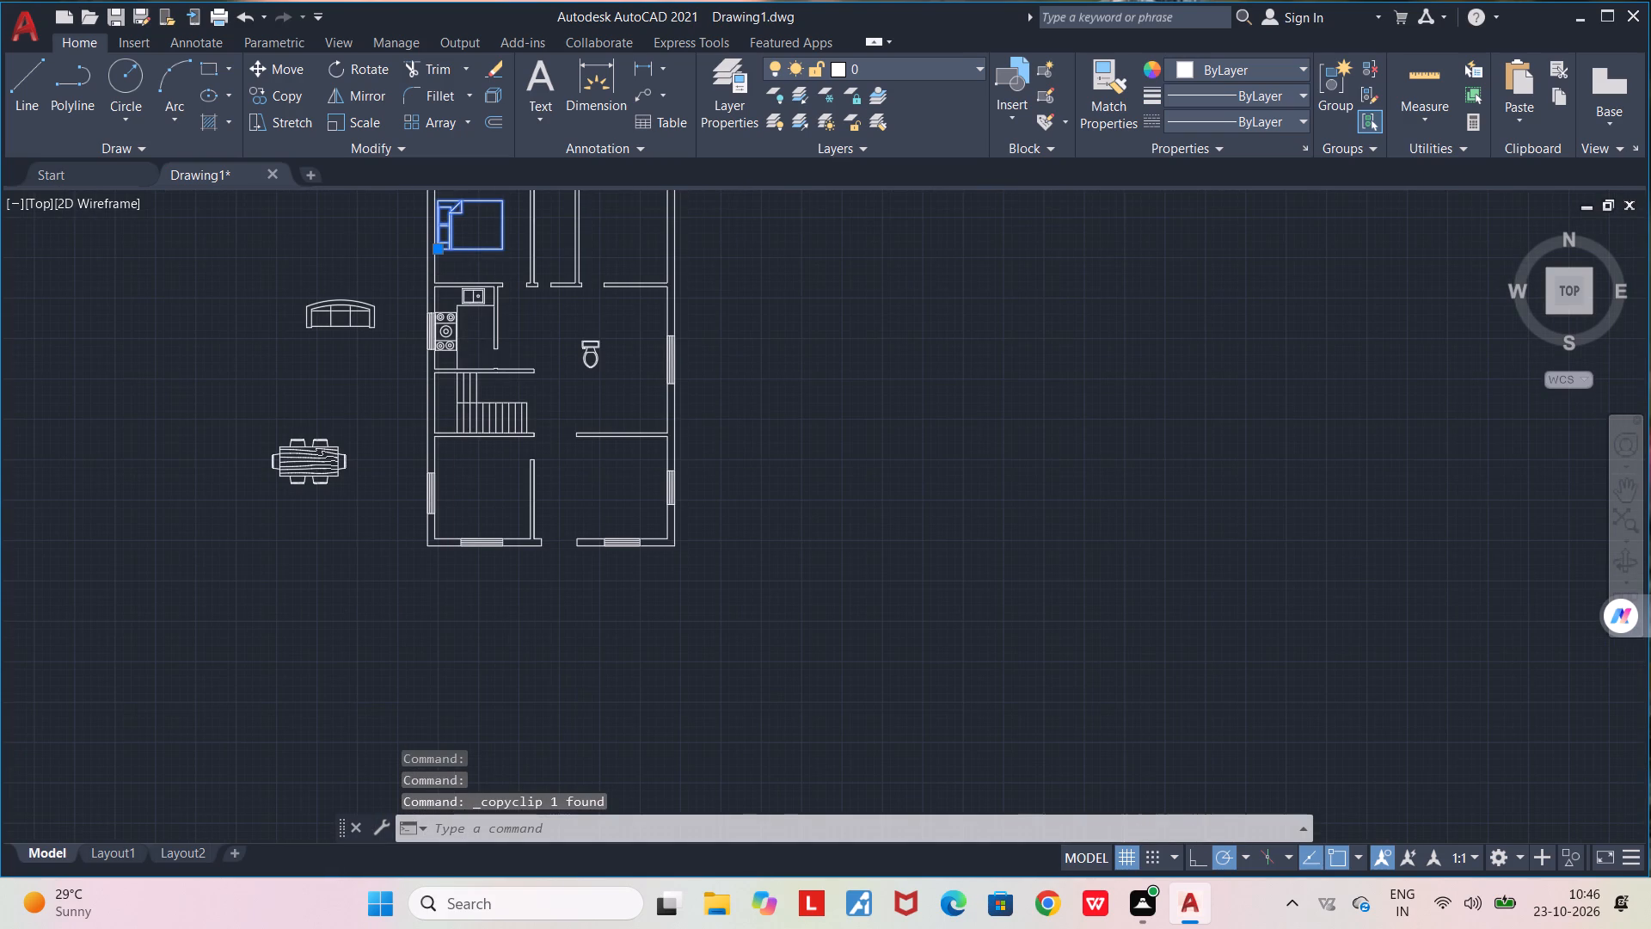
{"action": "key", "text": "ctrl+v"}
{"action": "scroll", "coordinate": [444, 522], "scroll_direction": "up", "scroll_amount": 2}
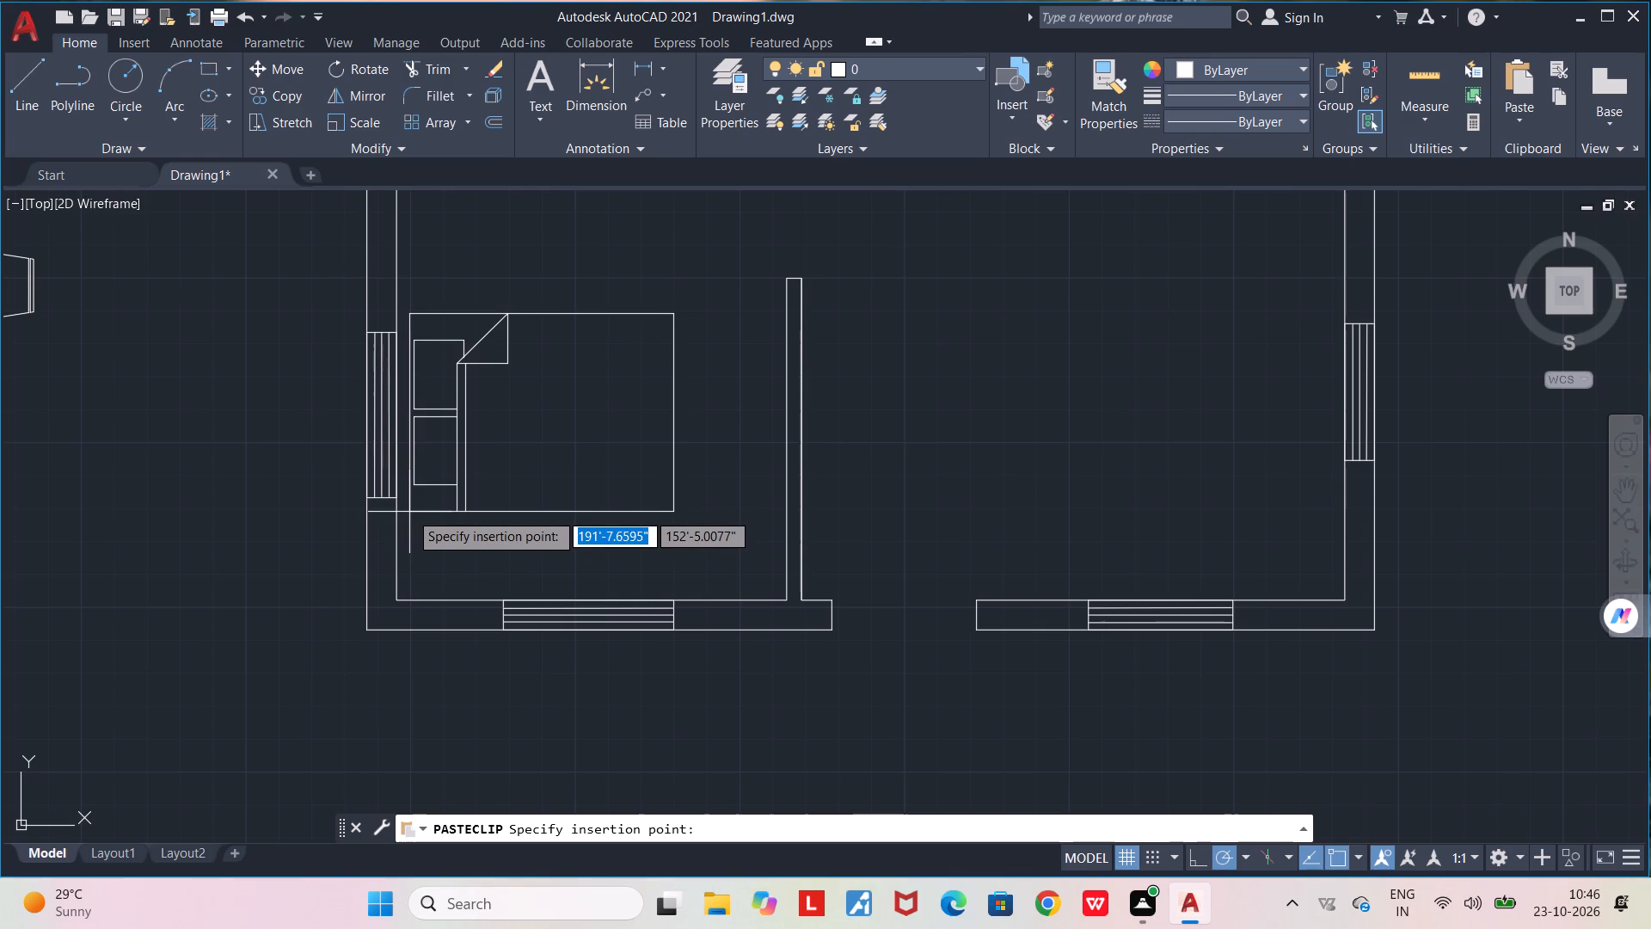
{"action": "left_click", "coordinate": [407, 513]}
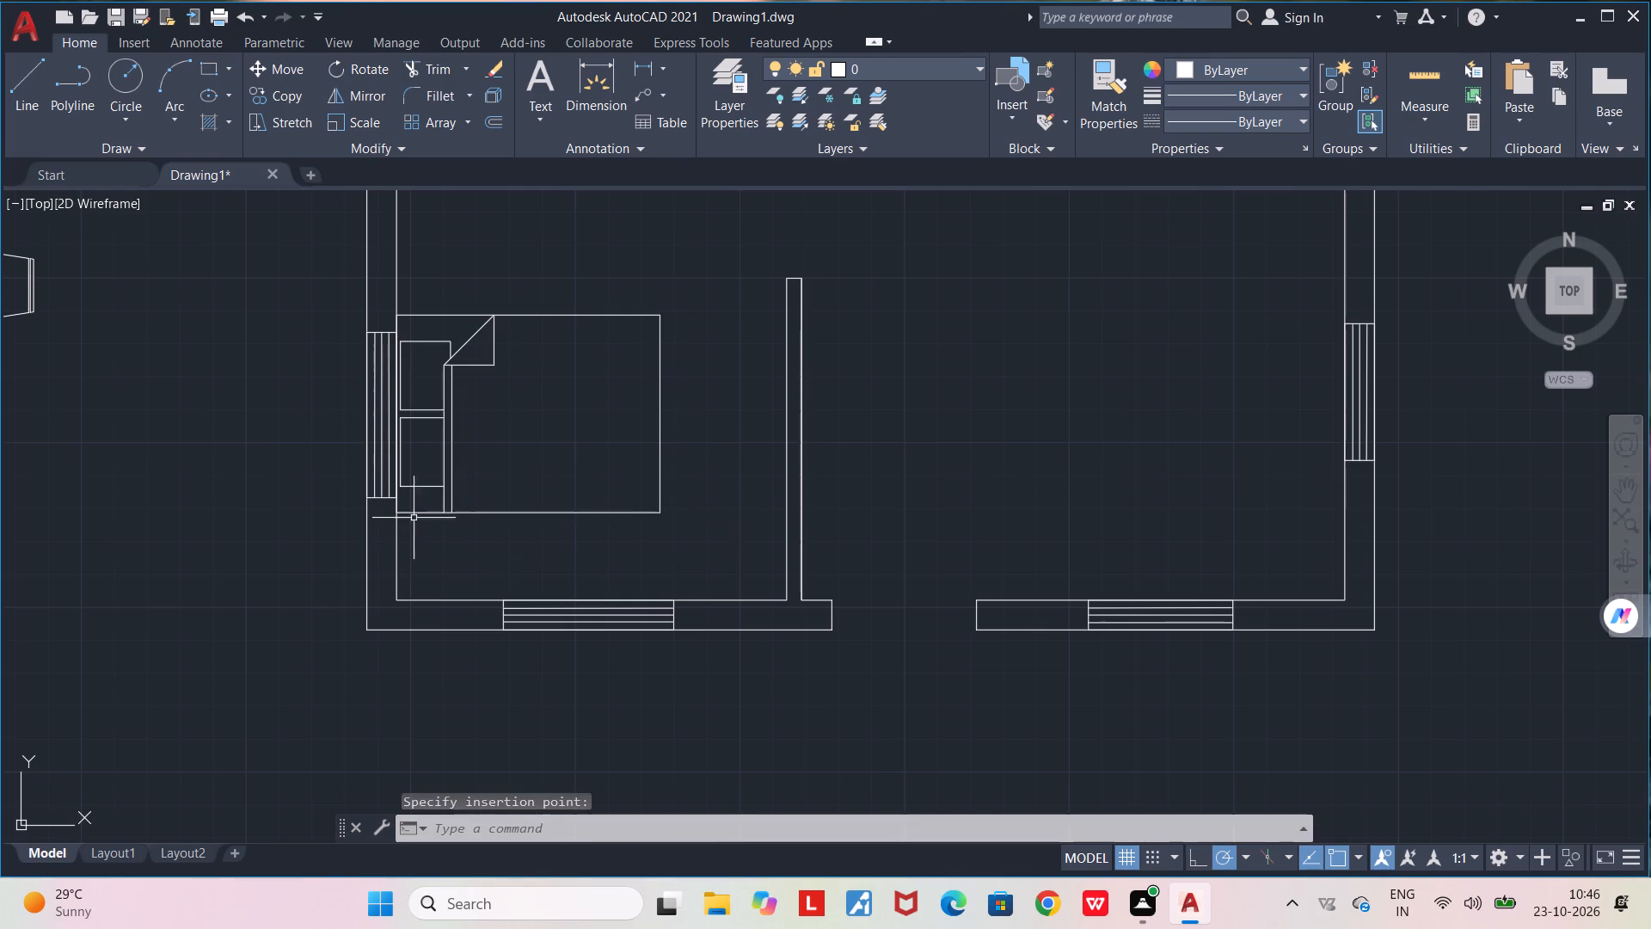
{"action": "left_click", "coordinate": [431, 509]}
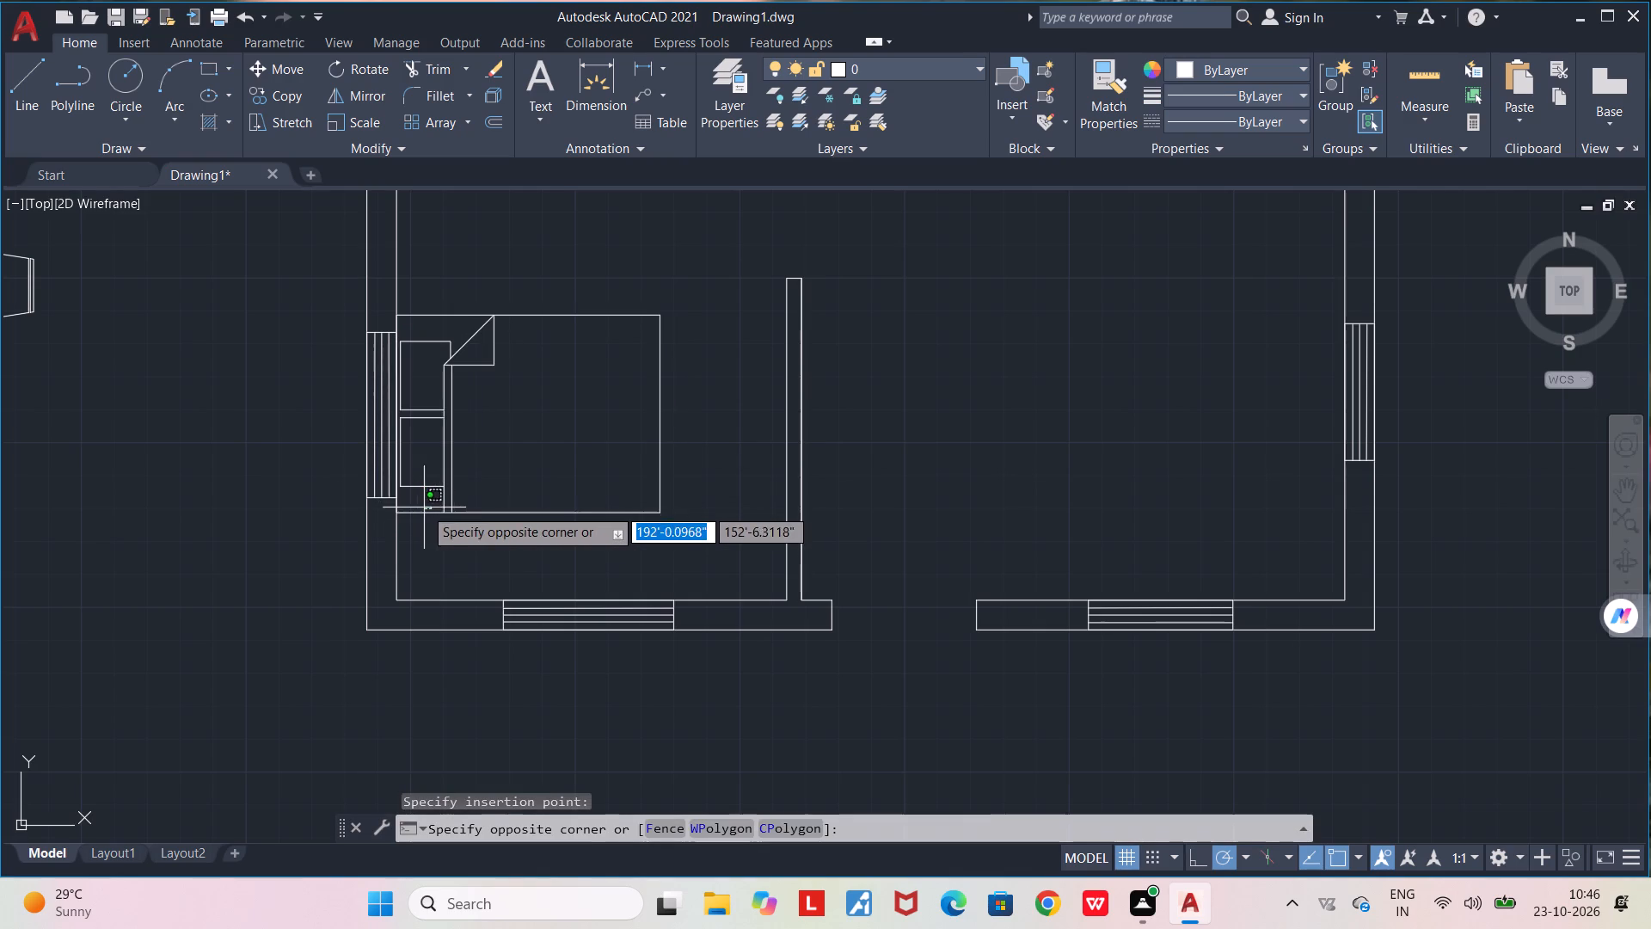
{"action": "left_click", "coordinate": [427, 520]}
{"action": "left_click_drag", "start_coordinate": [398, 510], "coordinate": [408, 514]}
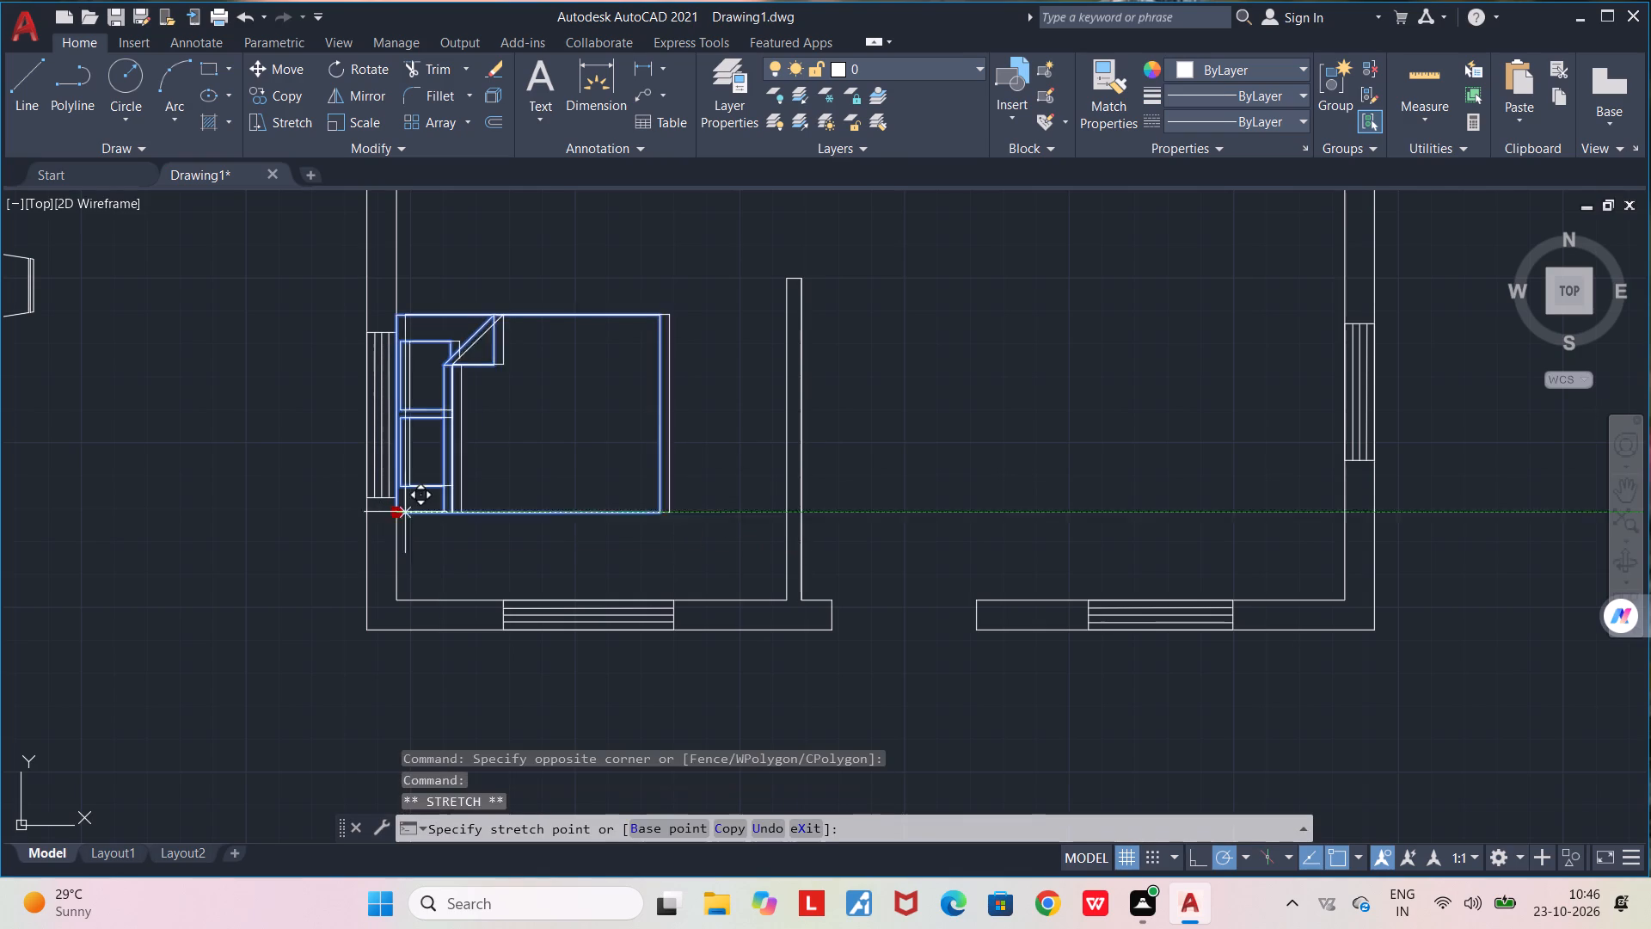
{"action": "left_click_drag", "start_coordinate": [408, 514], "coordinate": [409, 510]}
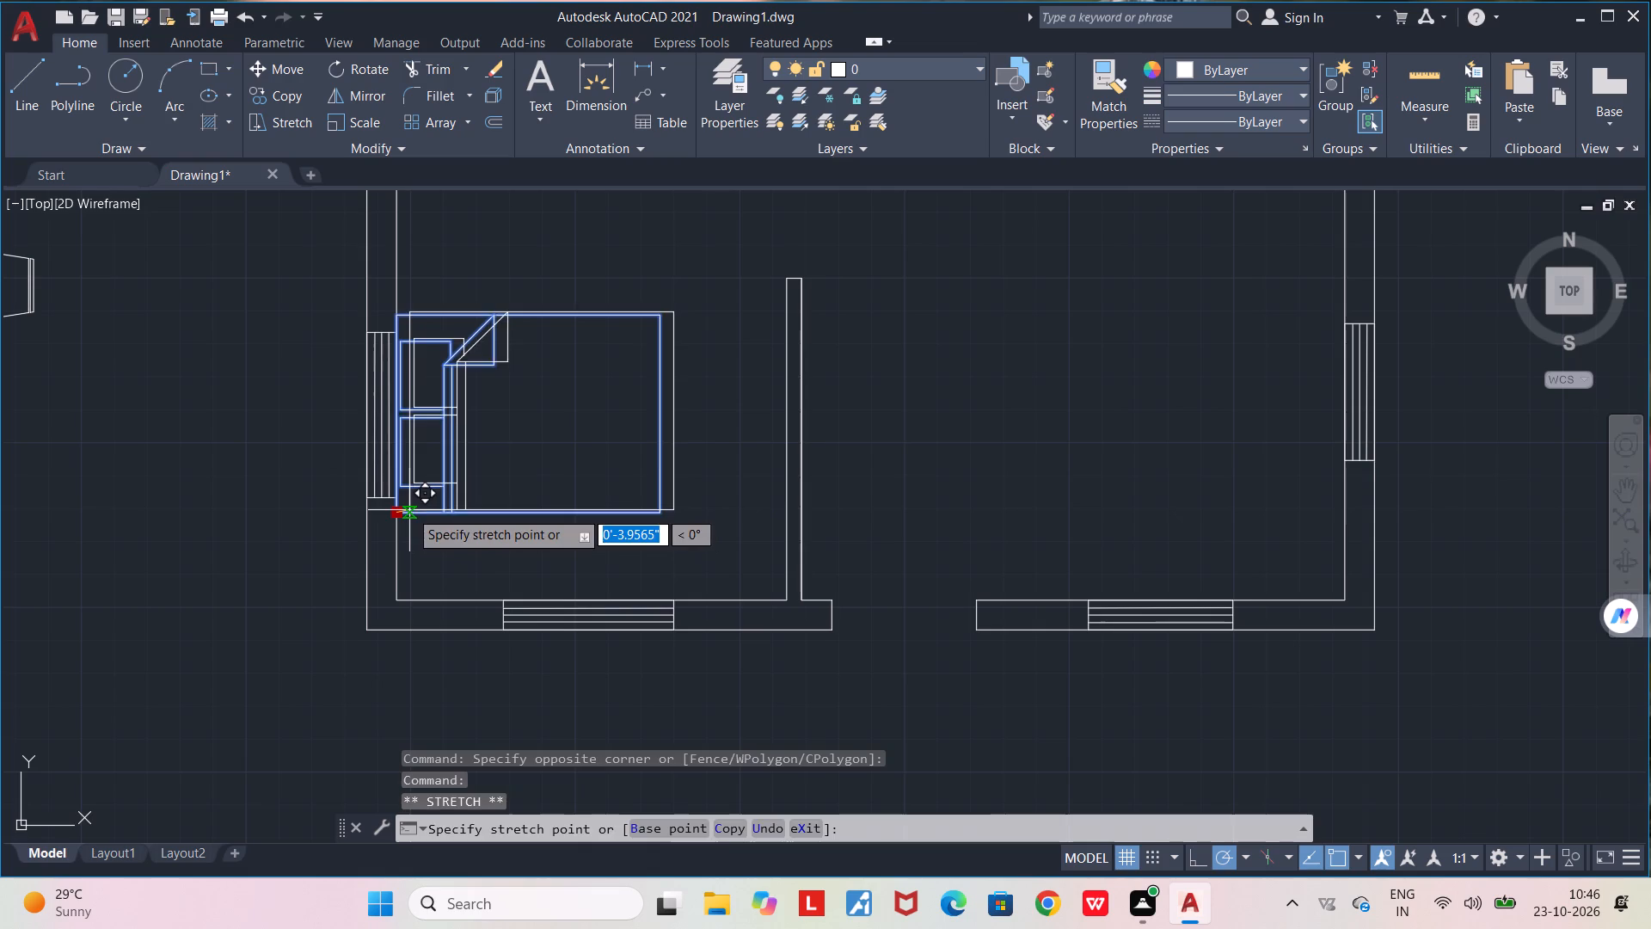
{"action": "left_click", "coordinate": [409, 510]}
Move the roundback sofa outside the plan, just east of the southeast room.
{"action": "scroll", "coordinate": [414, 514], "scroll_direction": "down", "scroll_amount": 2}
{"action": "middle_click_drag", "start_coordinate": [447, 443], "coordinate": [452, 447]}
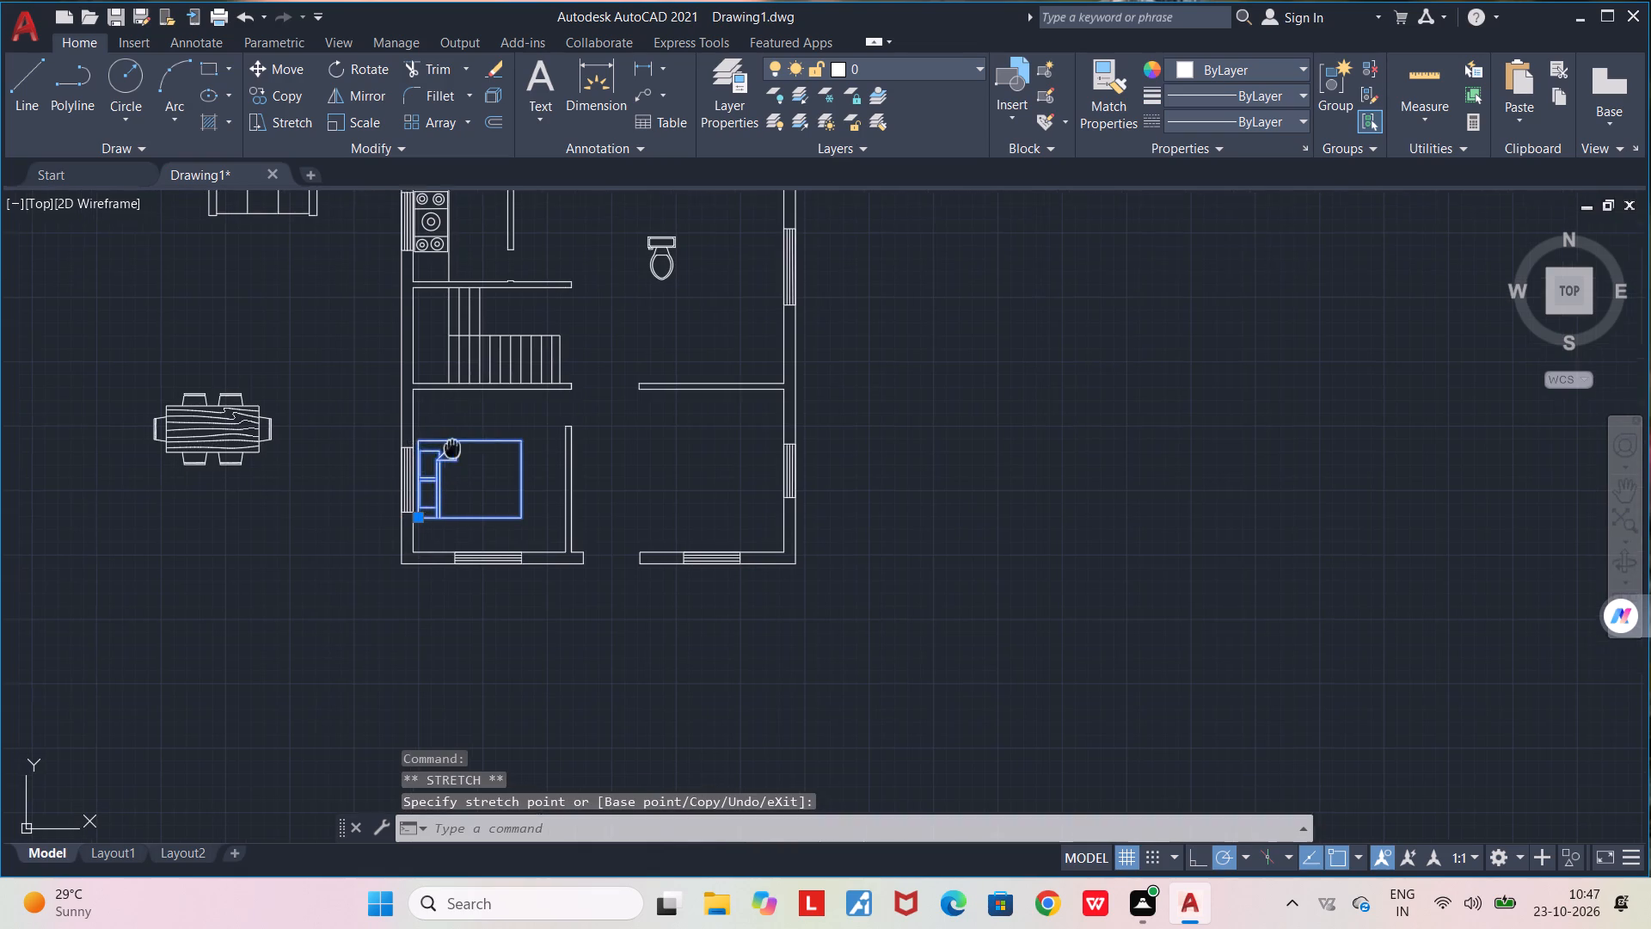
{"action": "middle_click_drag", "start_coordinate": [452, 447], "coordinate": [395, 527]}
{"action": "scroll", "coordinate": [394, 527], "scroll_direction": "down", "scroll_amount": 1}
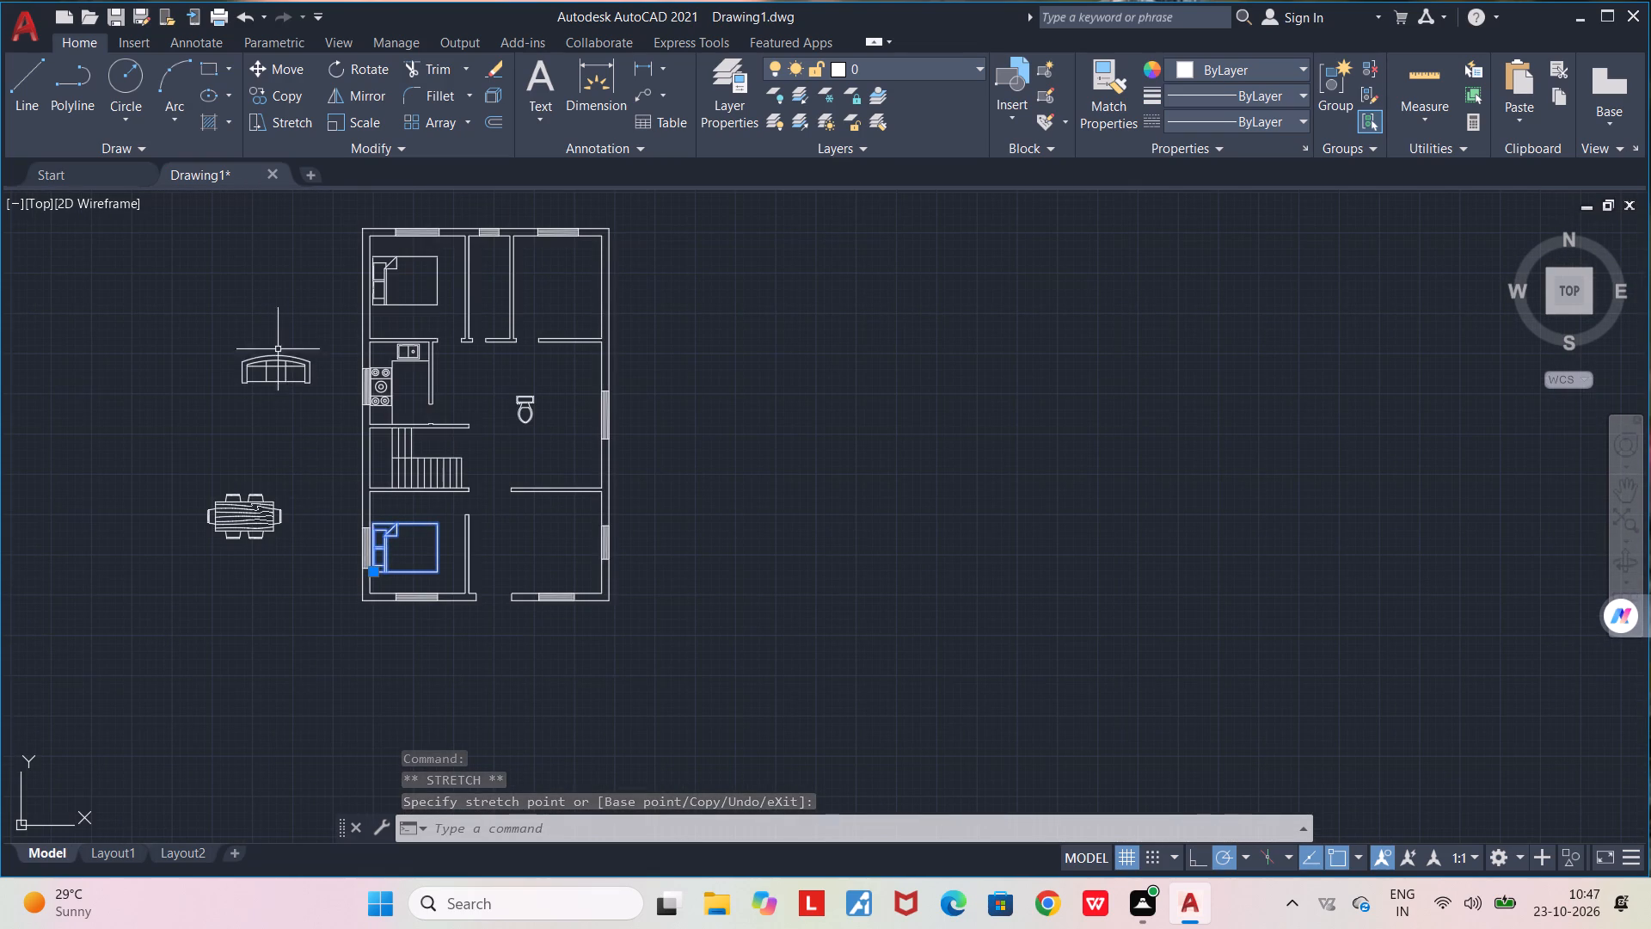
{"action": "left_click", "coordinate": [277, 361]}
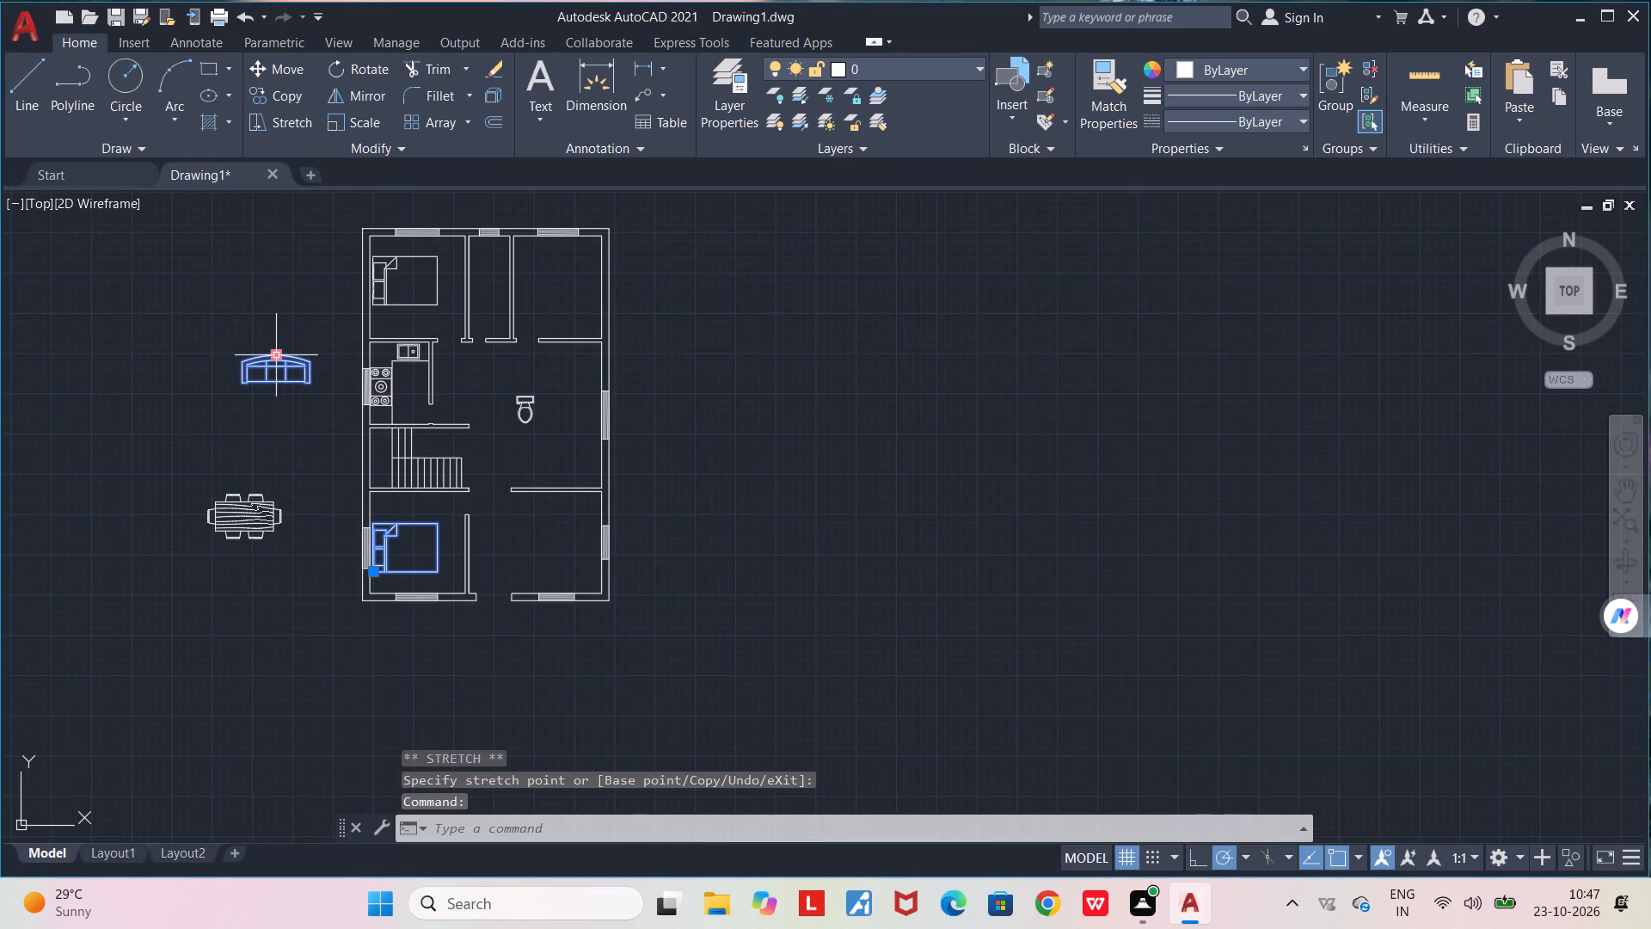
{"action": "left_click_drag", "start_coordinate": [274, 359], "coordinate": [525, 506]}
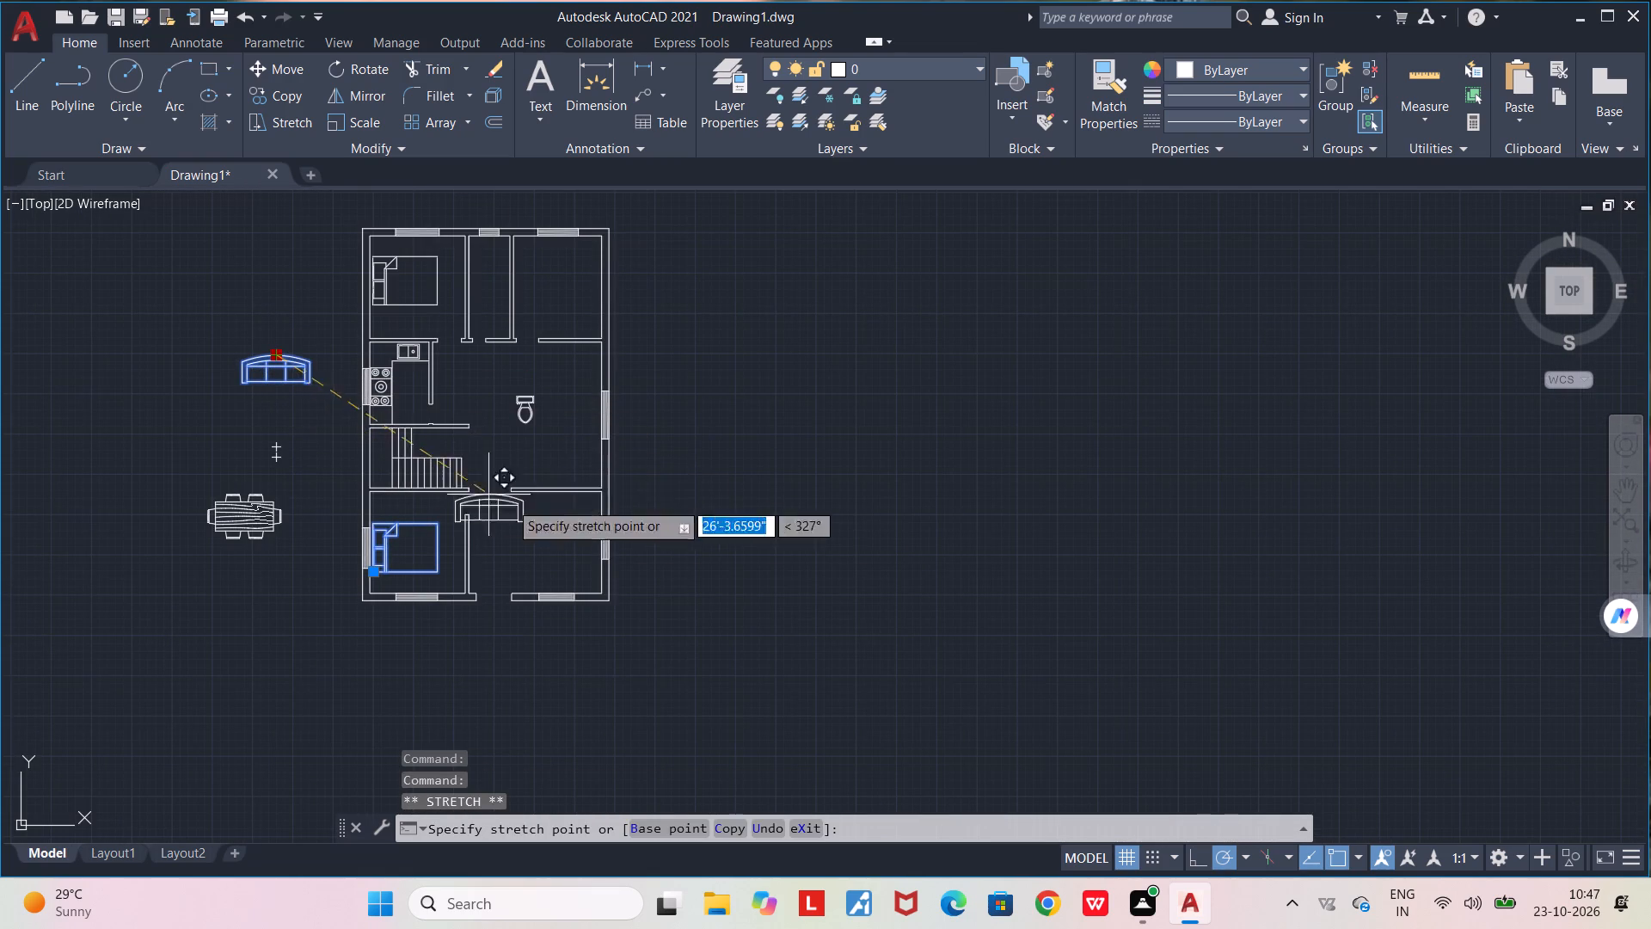
{"action": "left_click_drag", "start_coordinate": [525, 506], "coordinate": [672, 541]}
{"action": "left_click", "coordinate": [672, 535]}
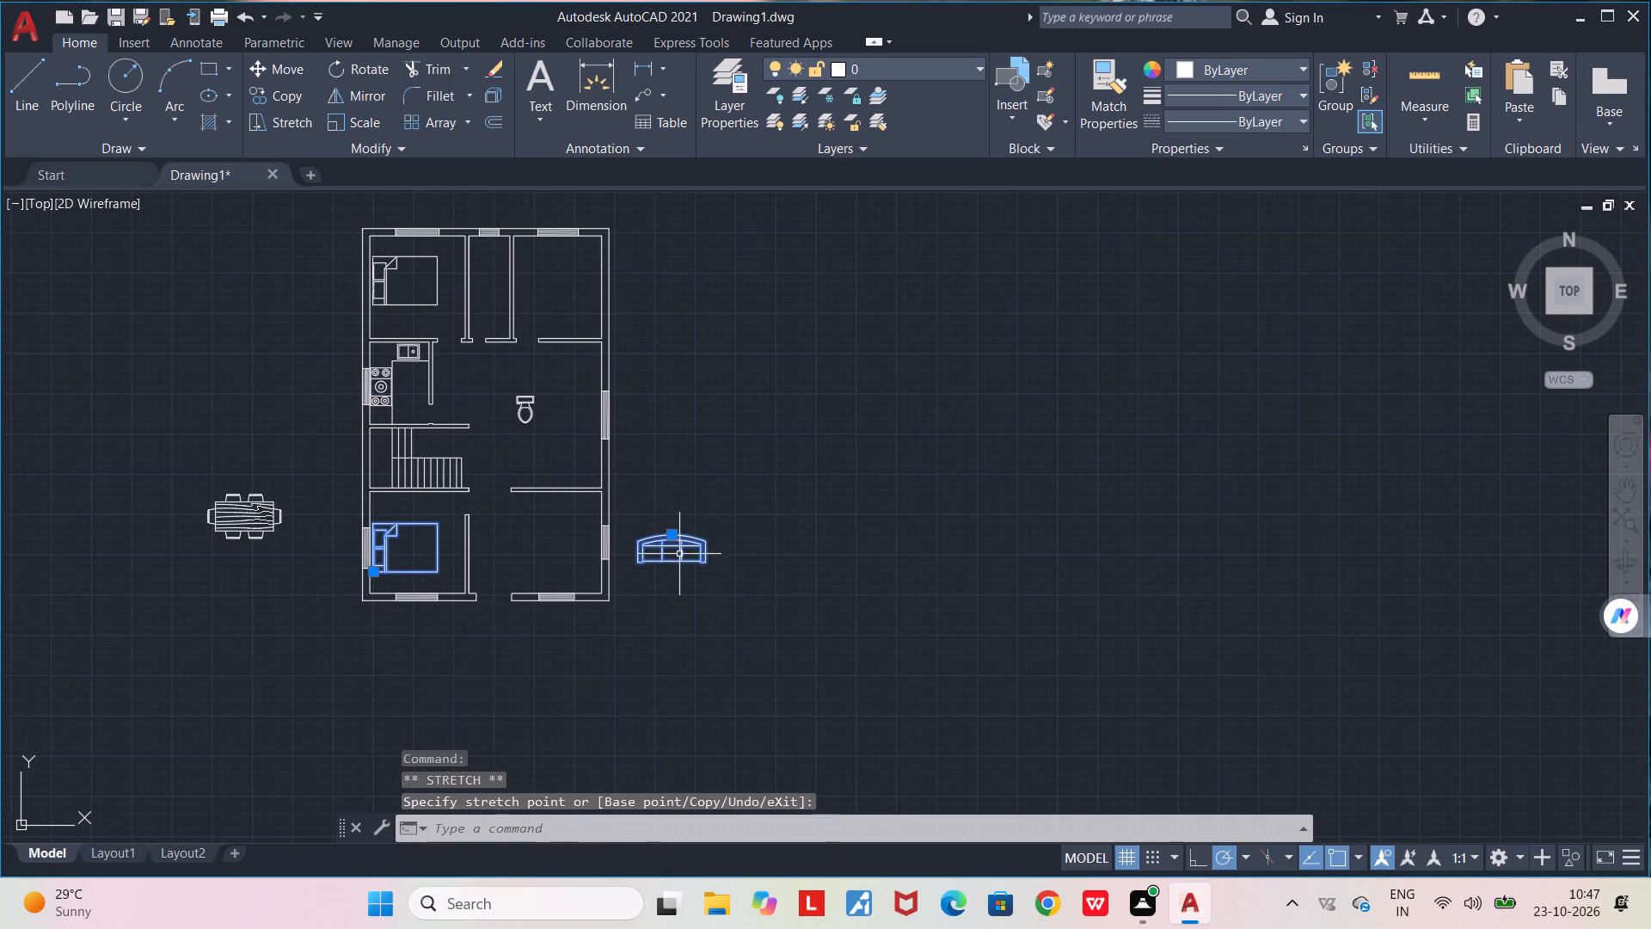
{"action": "key", "text": "space"}
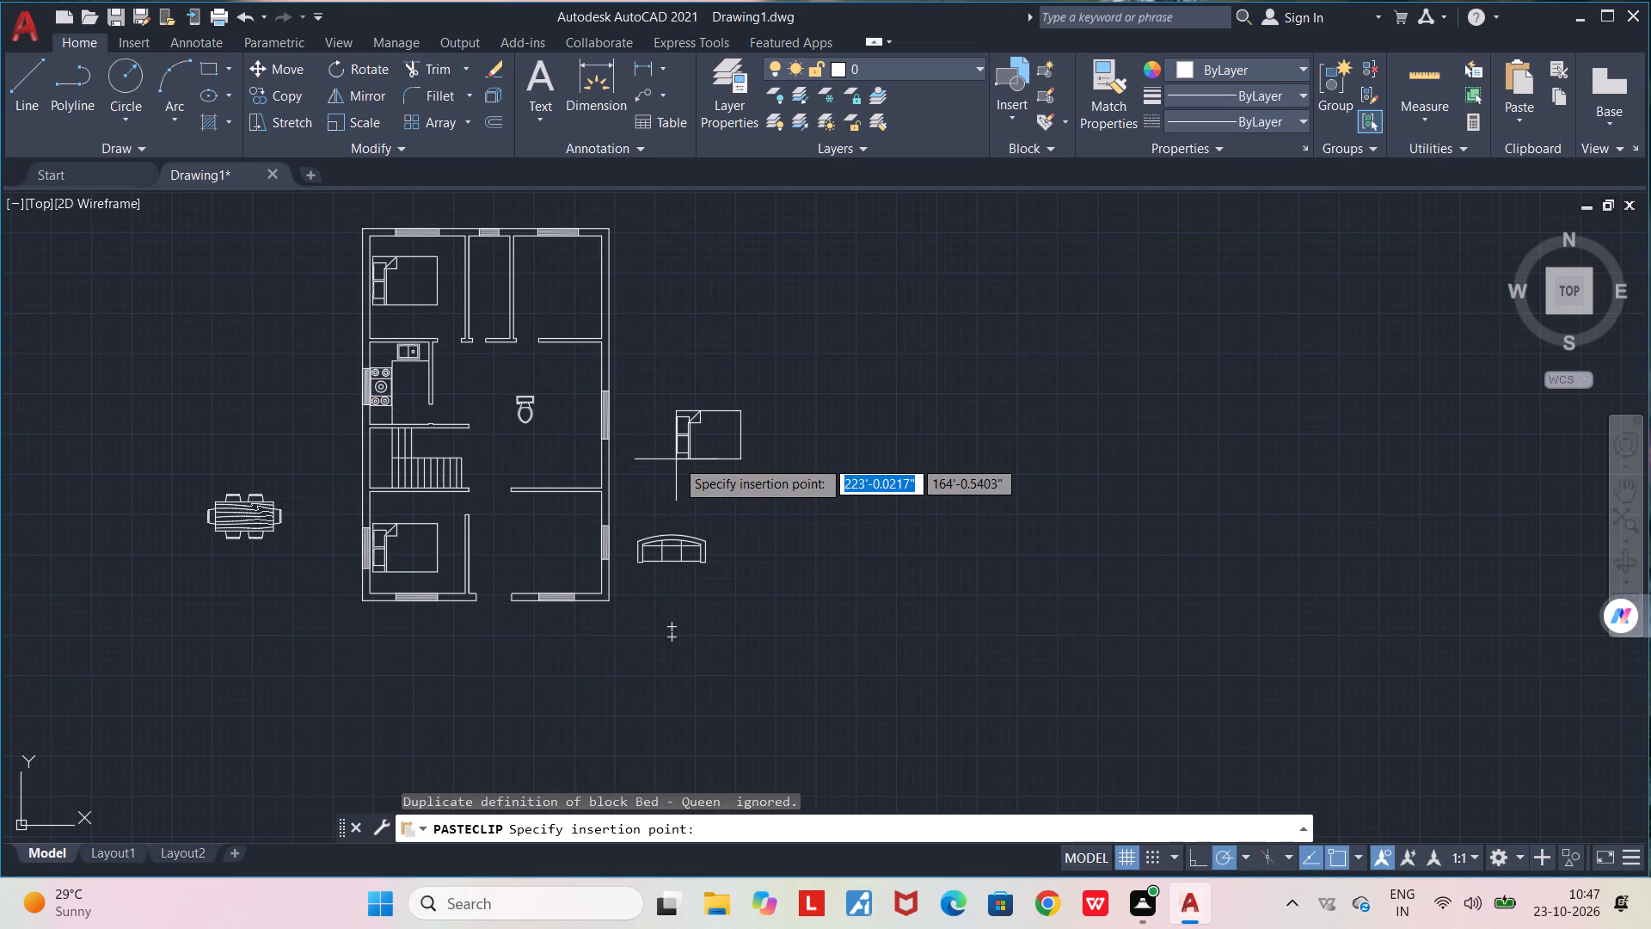
{"action": "key", "text": "Escape"}
Rotate the sofa 270° about the corner of its east arm so that it faces west.
{"action": "left_click", "coordinate": [675, 540]}
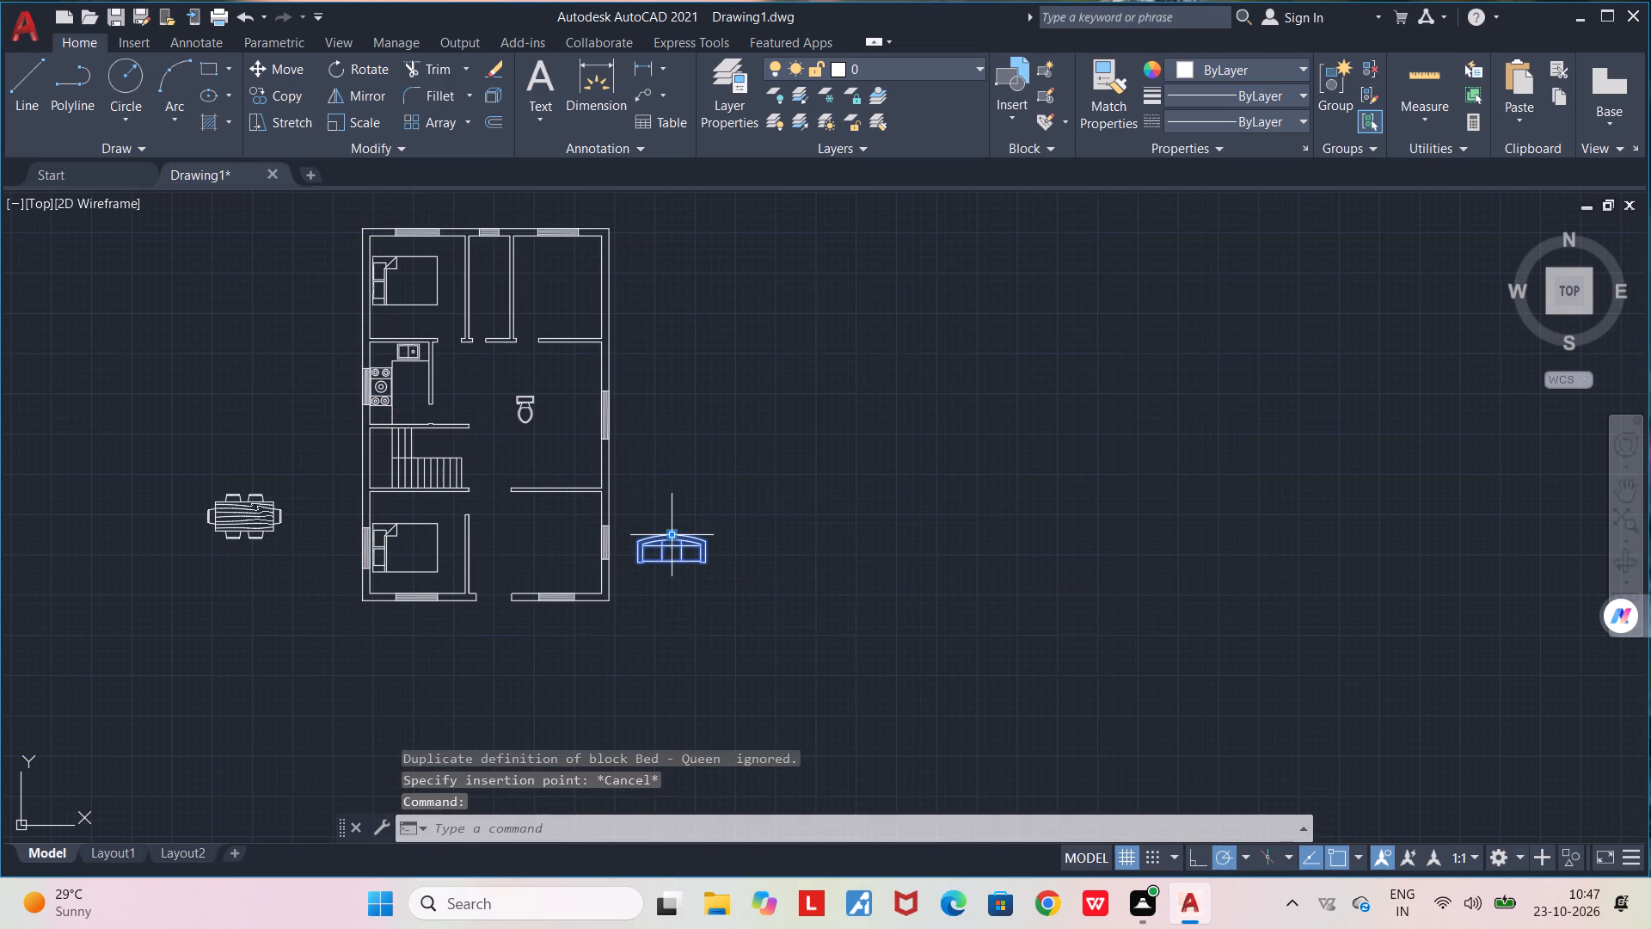
{"action": "left_click", "coordinate": [334, 64]}
{"action": "left_click", "coordinate": [708, 541]}
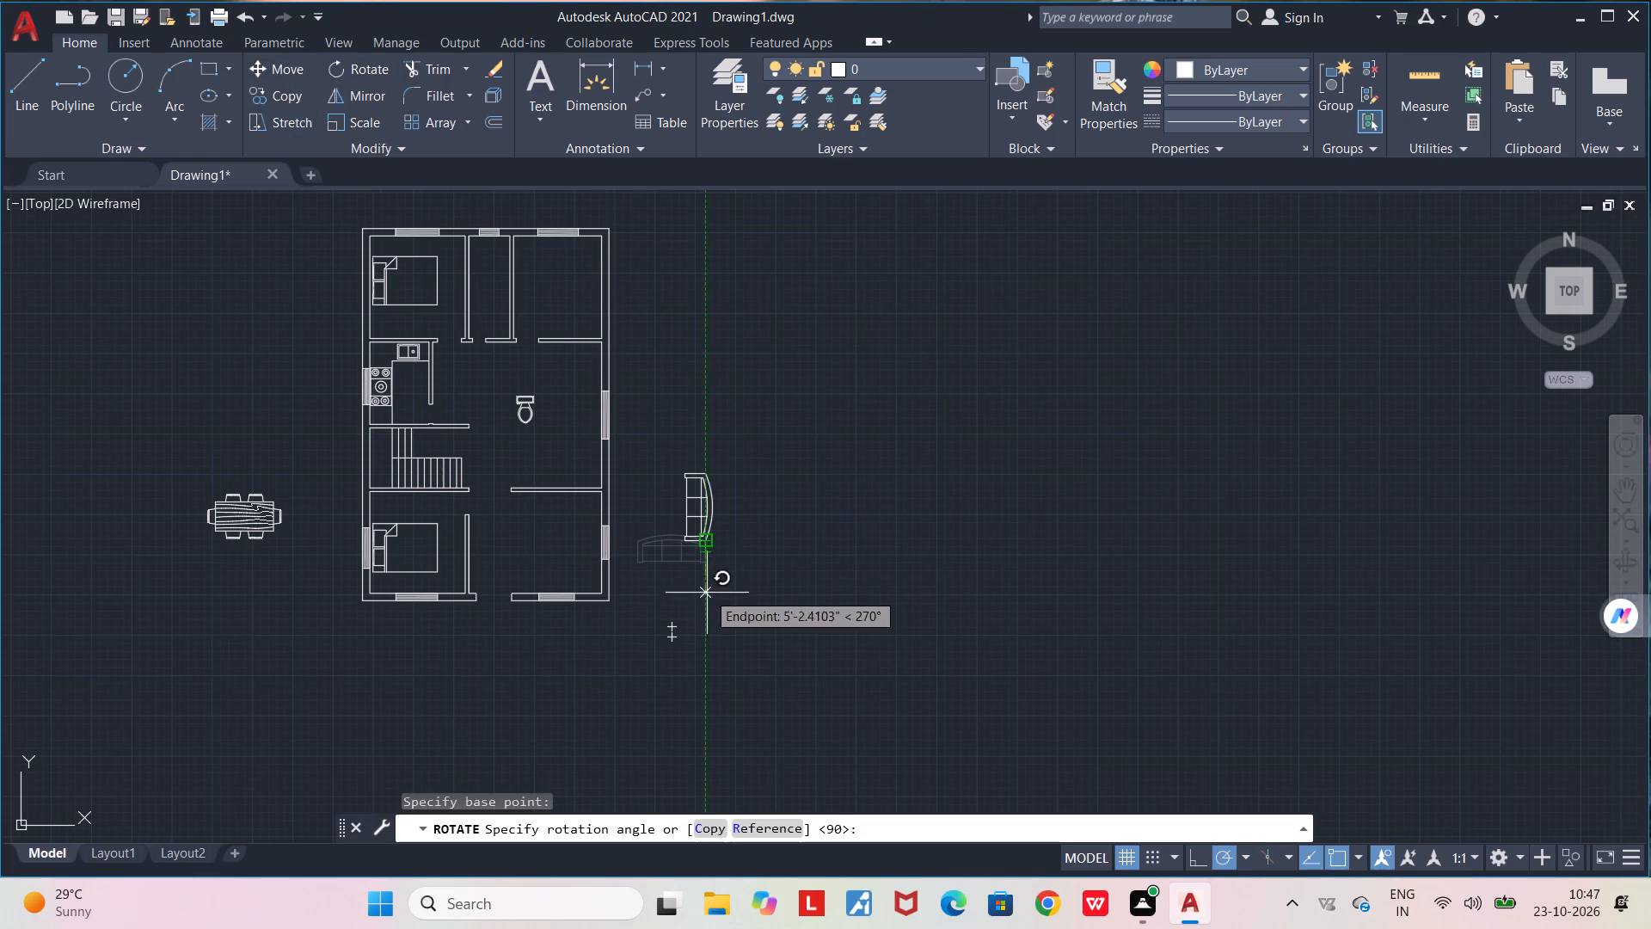
{"action": "left_click", "coordinate": [705, 628]}
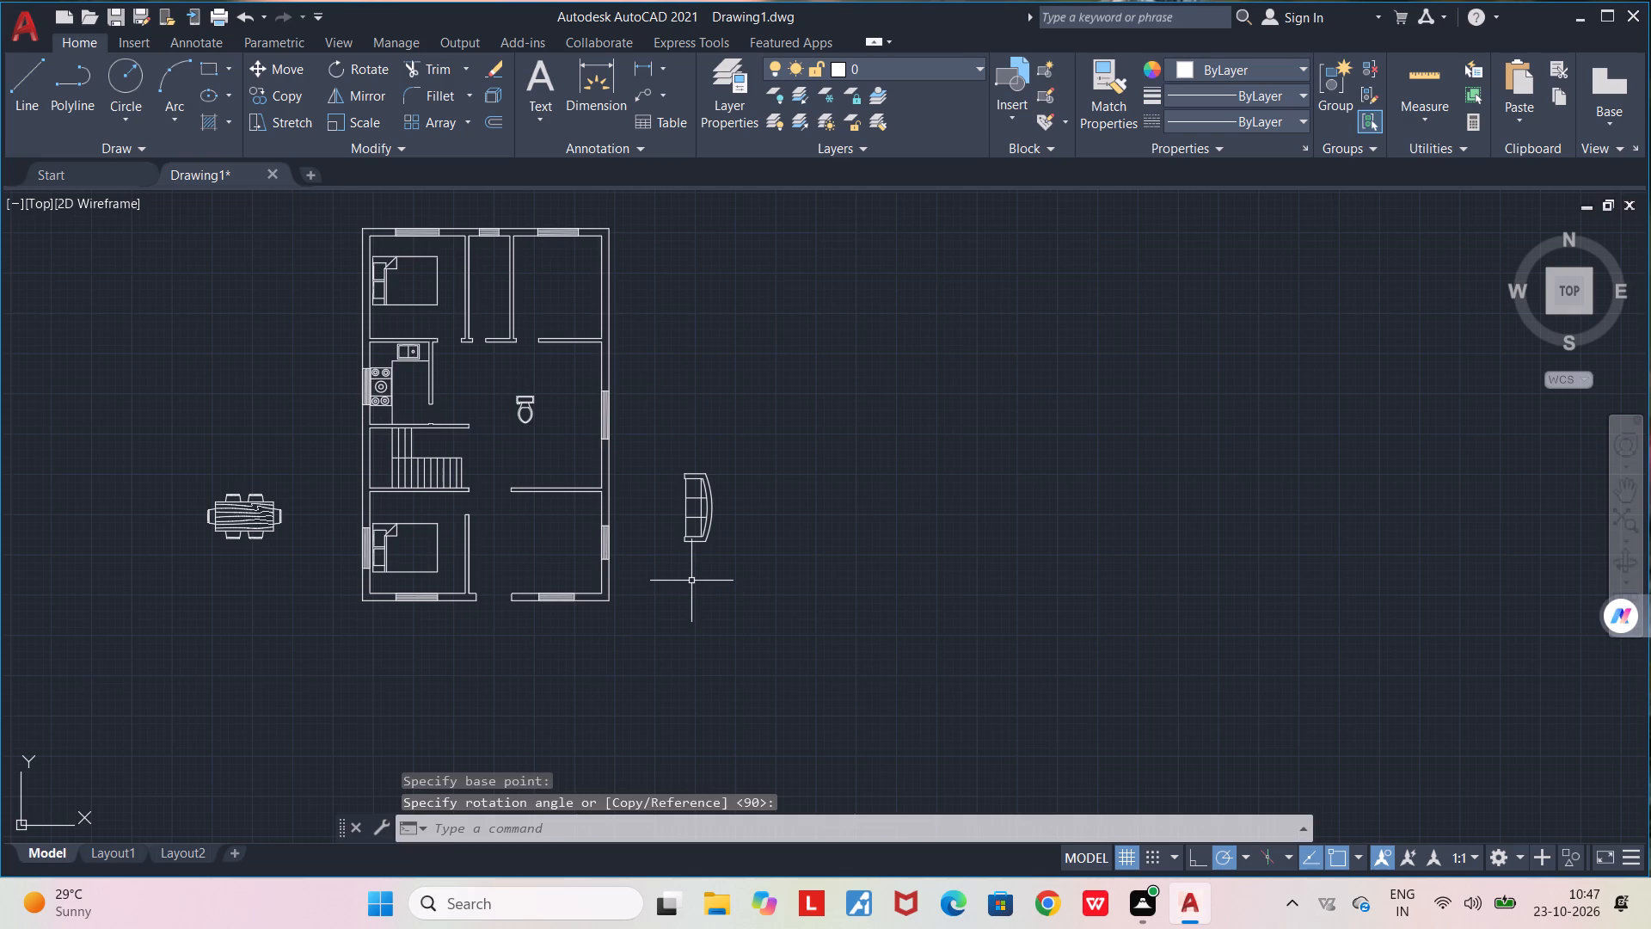
Copy the west-facing sofa and paste the duplicate a short distance east of the original, outside the plan.
{"action": "left_click", "coordinate": [693, 535]}
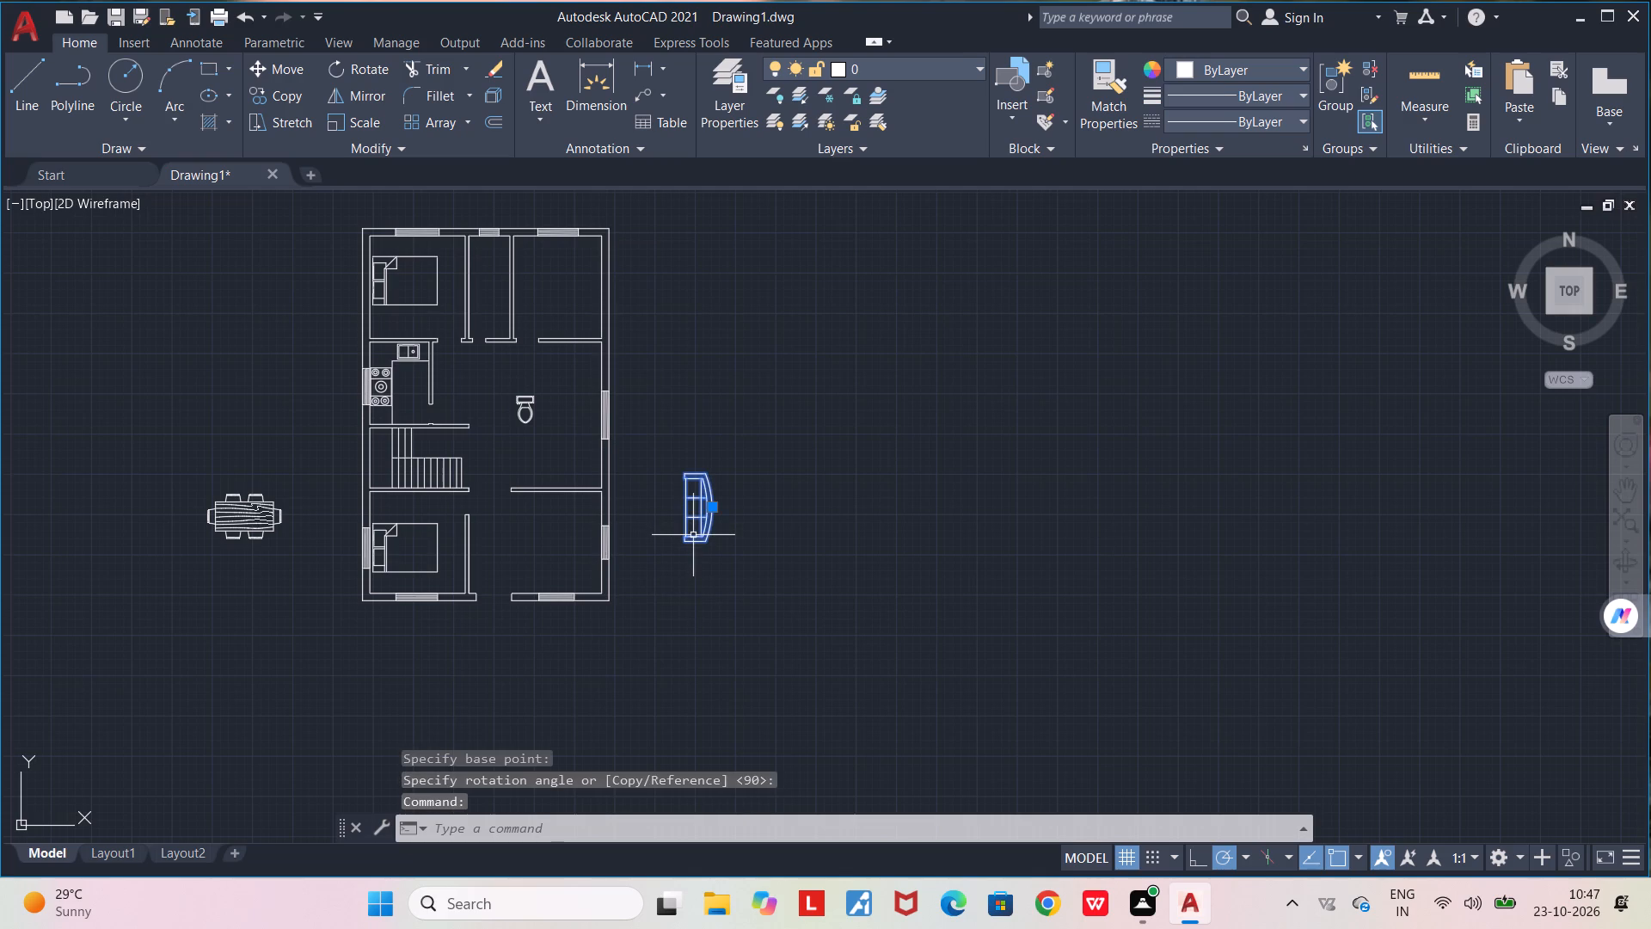
{"action": "key", "text": "ctrl+c"}
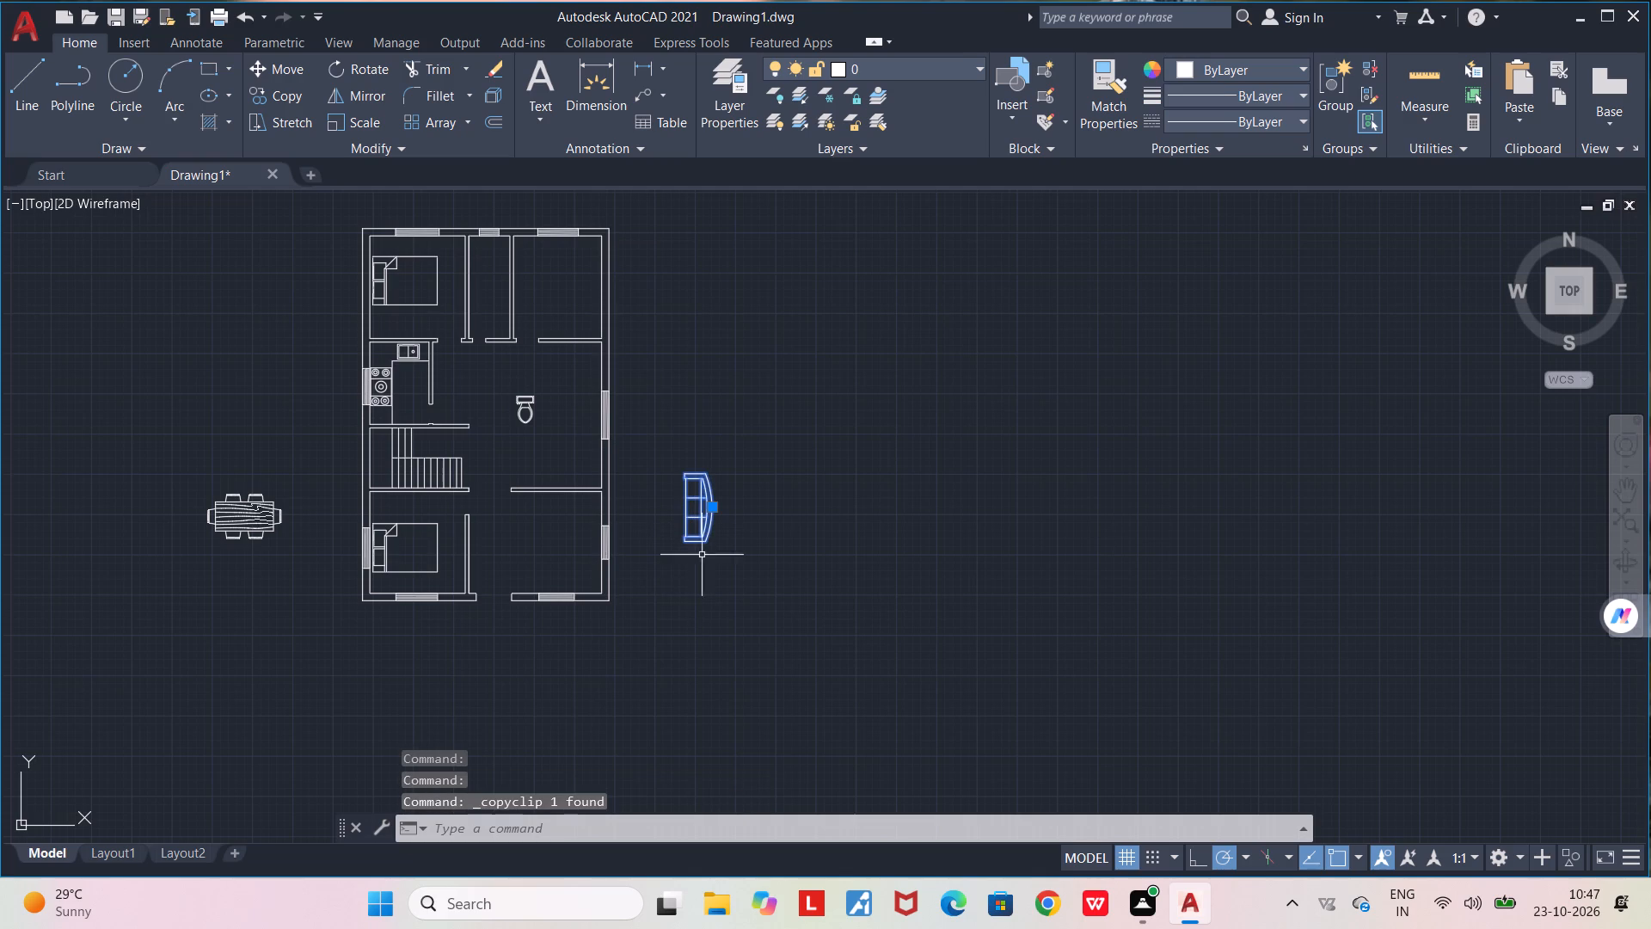
{"action": "key", "text": "ctrl+v"}
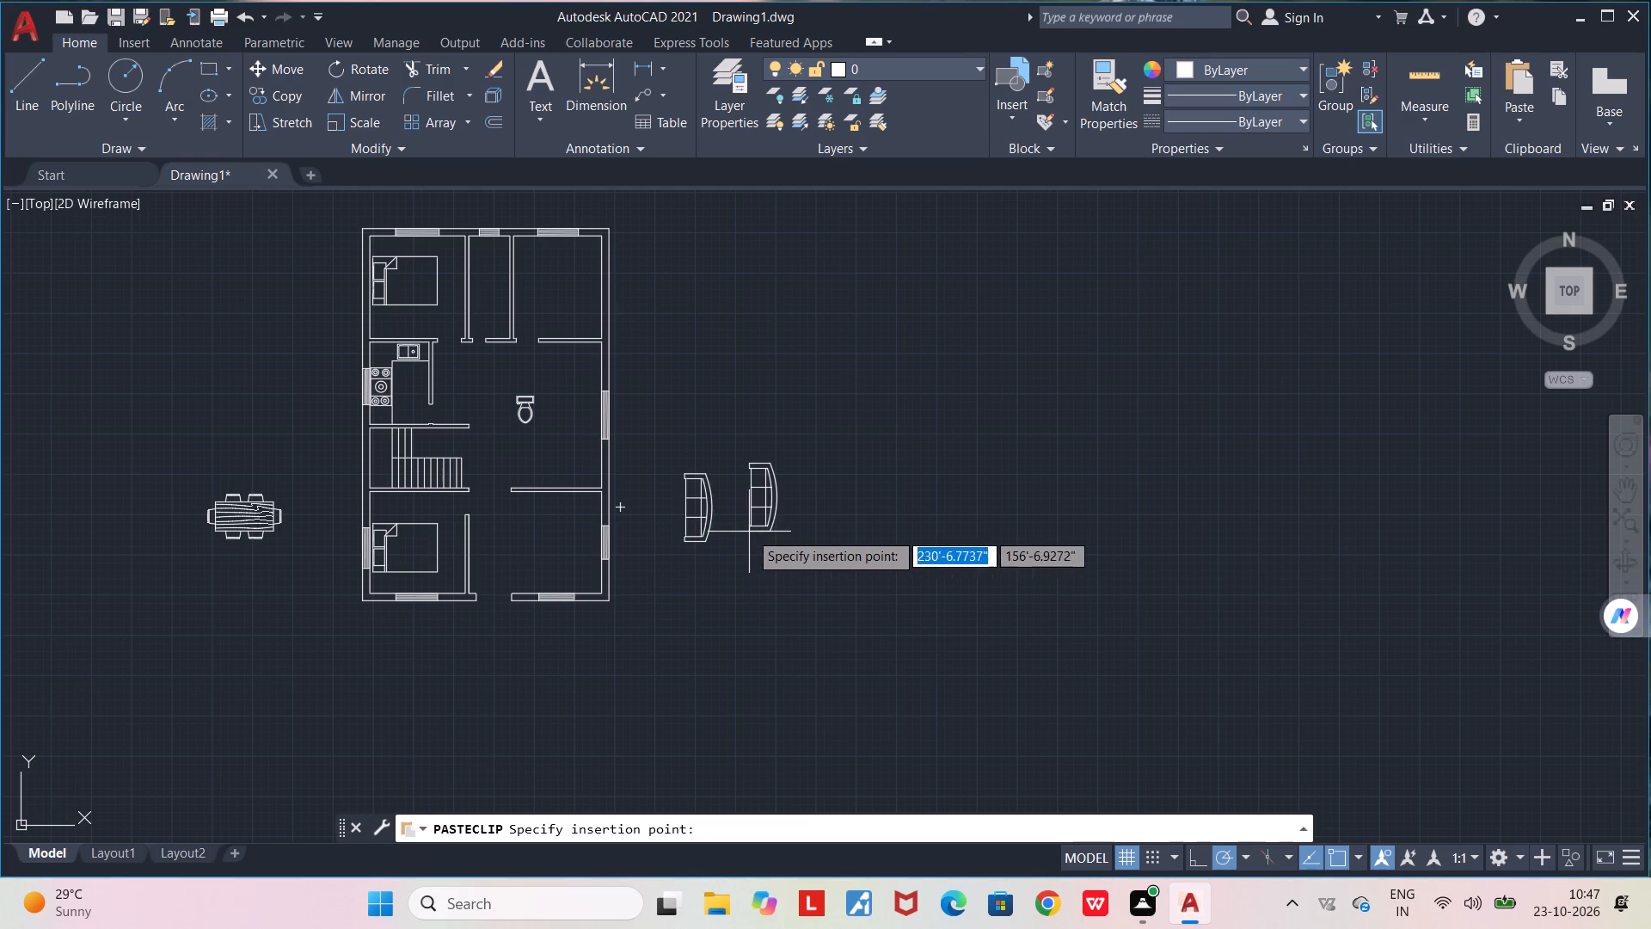
{"action": "left_click", "coordinate": [762, 546]}
Rotate the duplicate sofa 270° about a point on its south arm so that it faces north.
{"action": "left_click", "coordinate": [772, 548]}
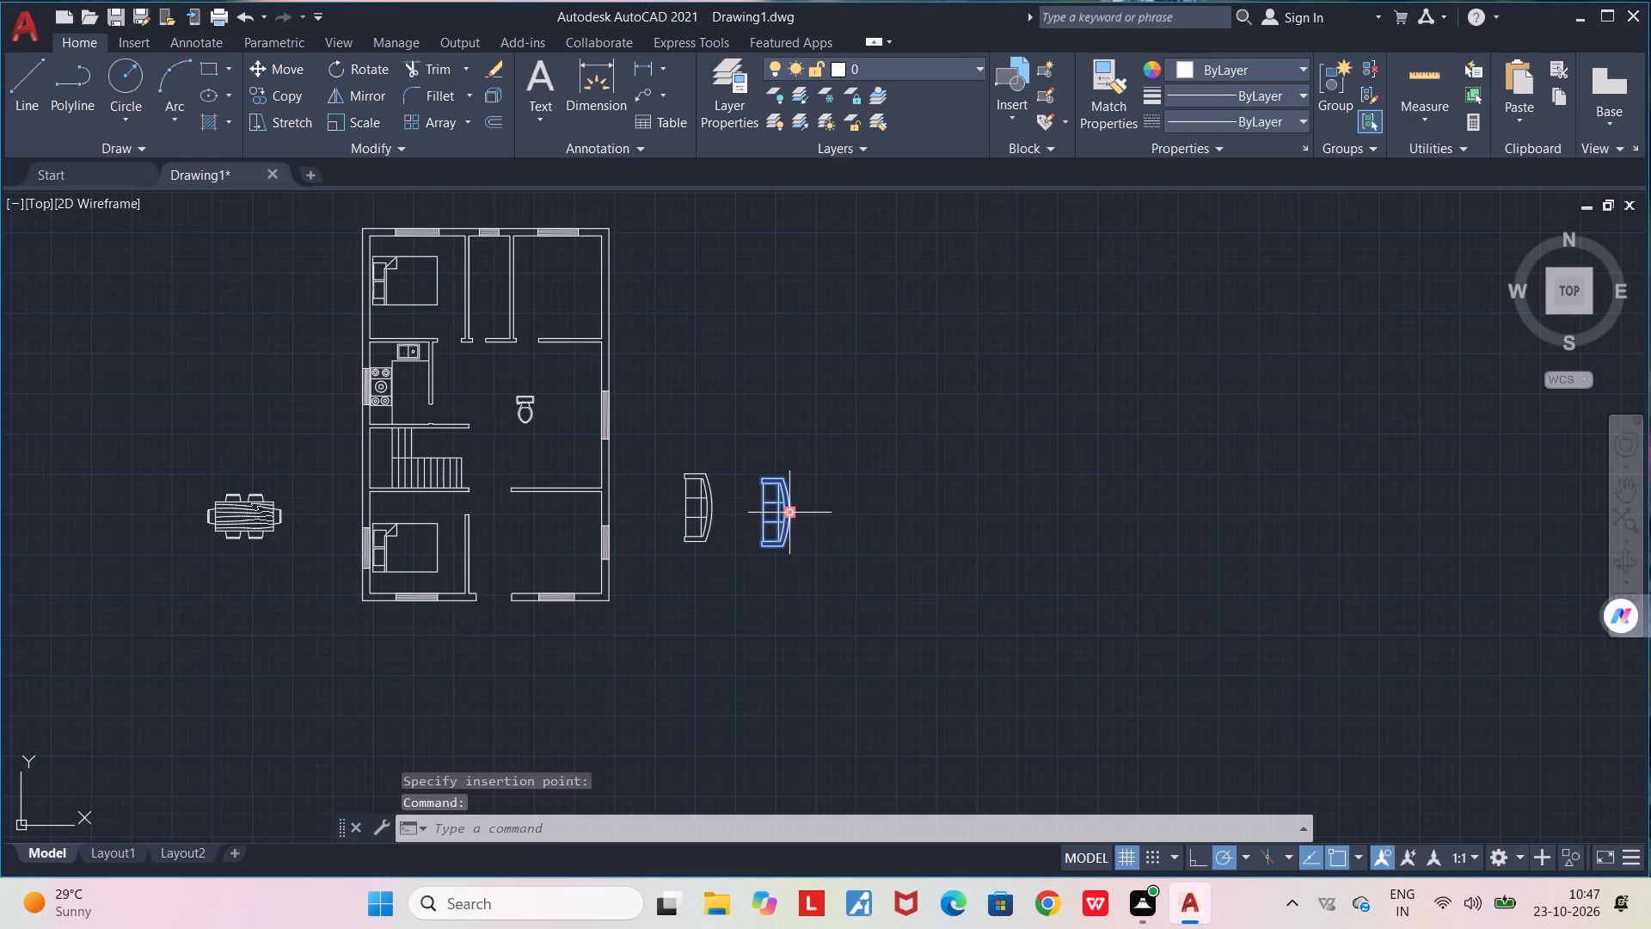
{"action": "left_click", "coordinate": [377, 67]}
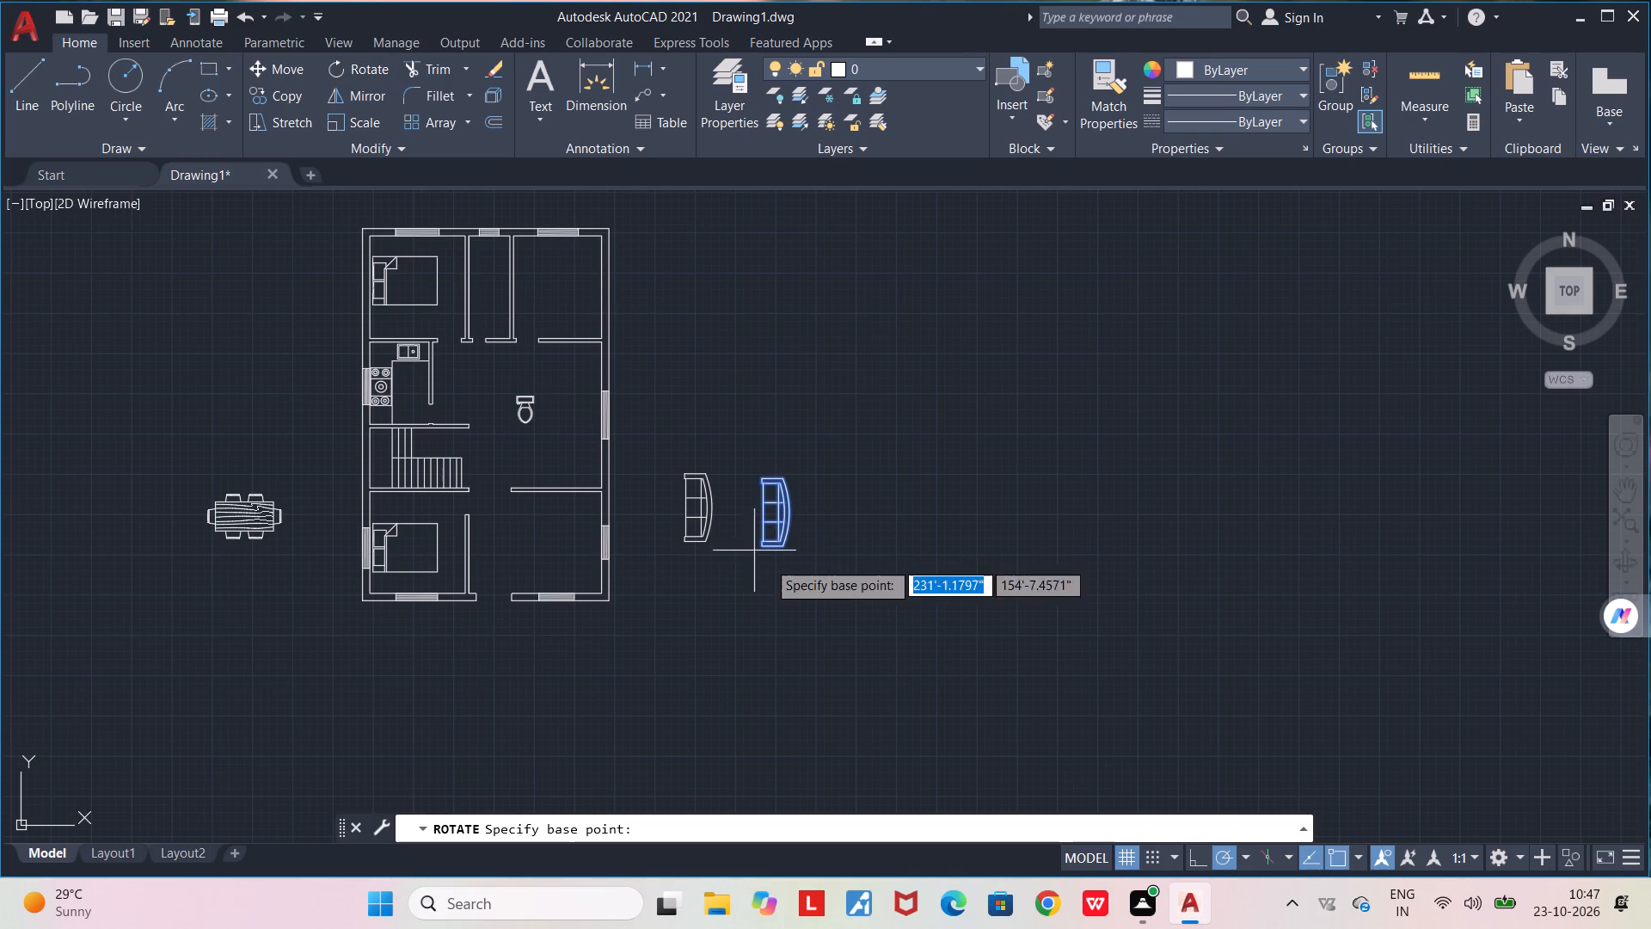
{"action": "left_click", "coordinate": [777, 547]}
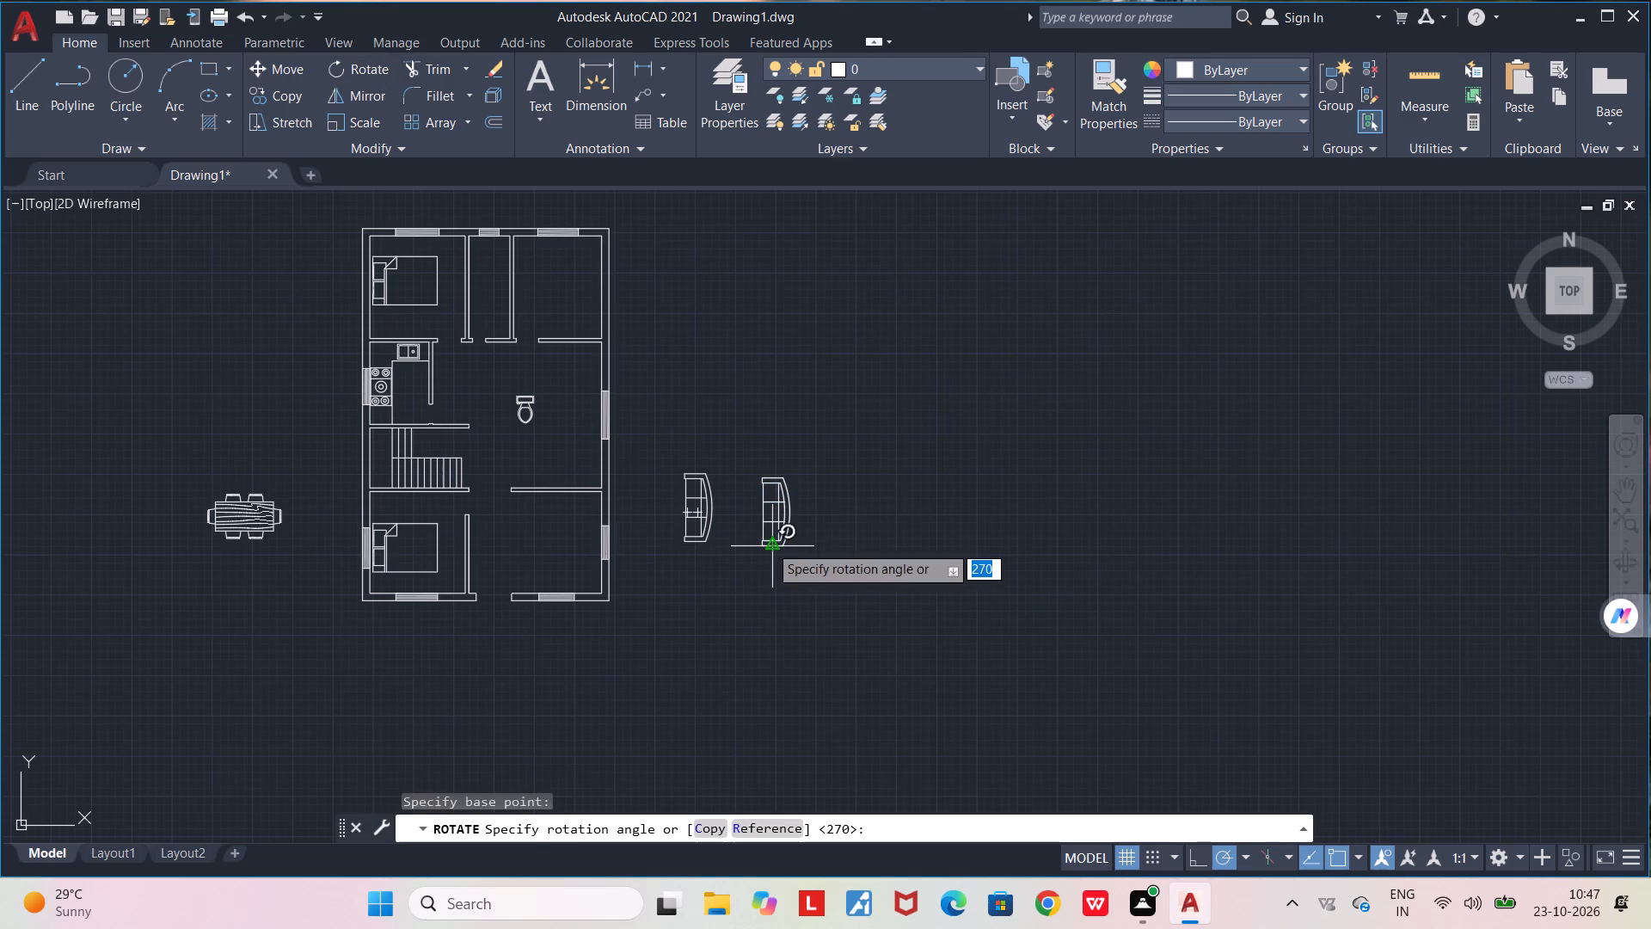
{"action": "left_click", "coordinate": [776, 618]}
Move the west-facing sofa into the southeast room, with its curved back just off the east wall in front of the window.
{"action": "left_click", "coordinate": [713, 516]}
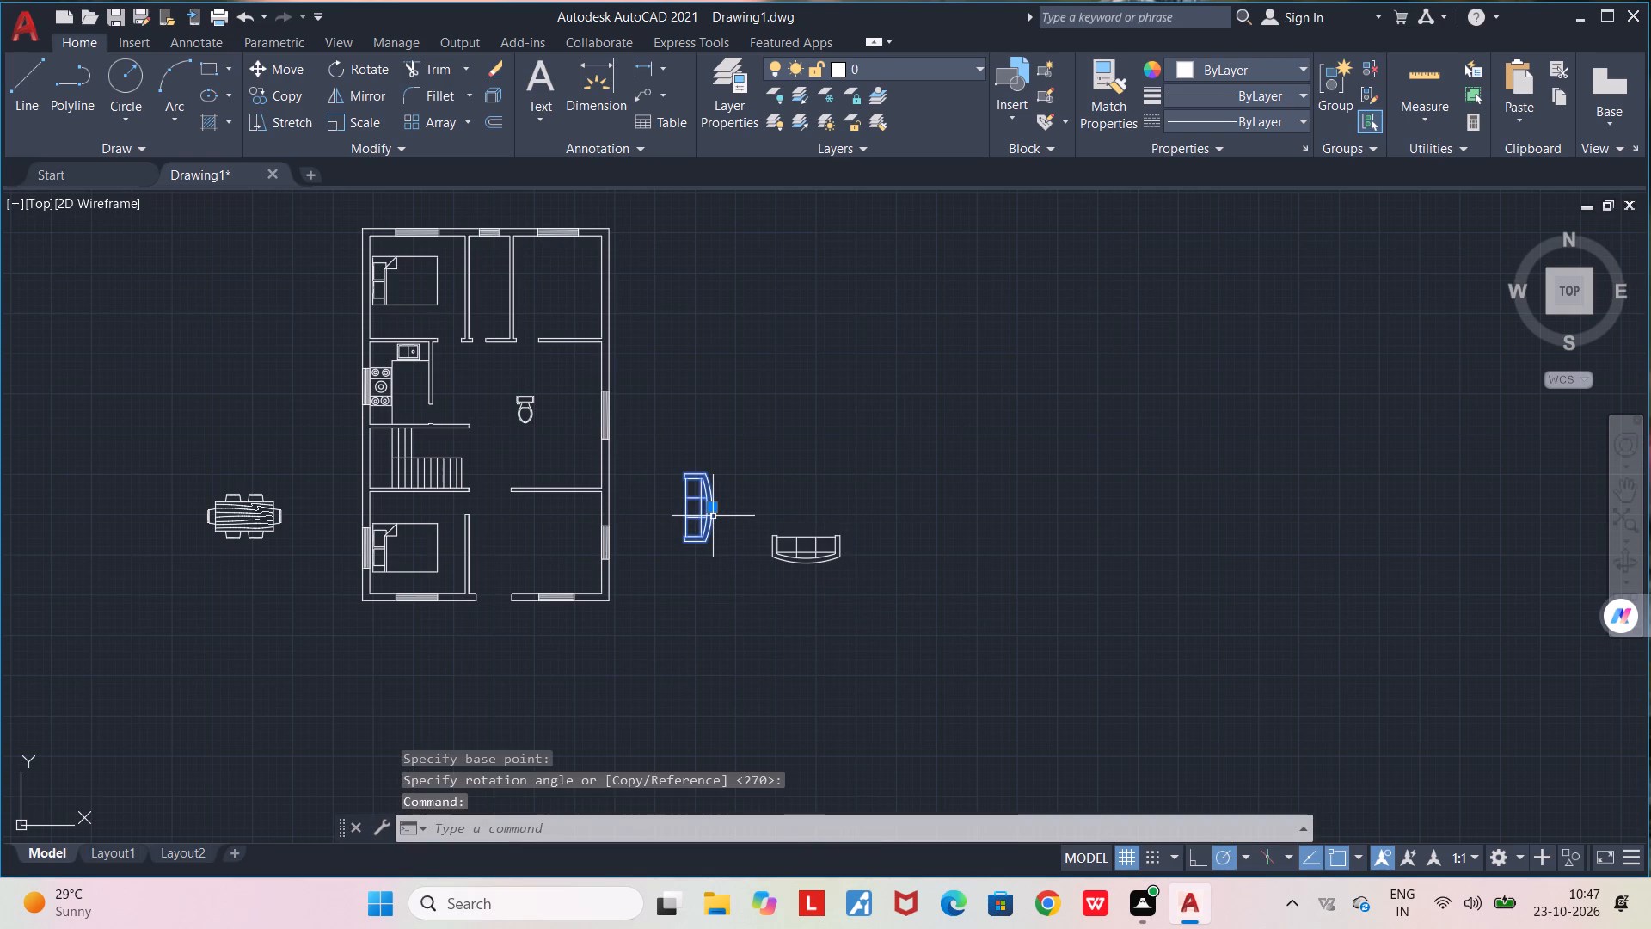
{"action": "left_click_drag", "start_coordinate": [711, 505], "coordinate": [590, 540]}
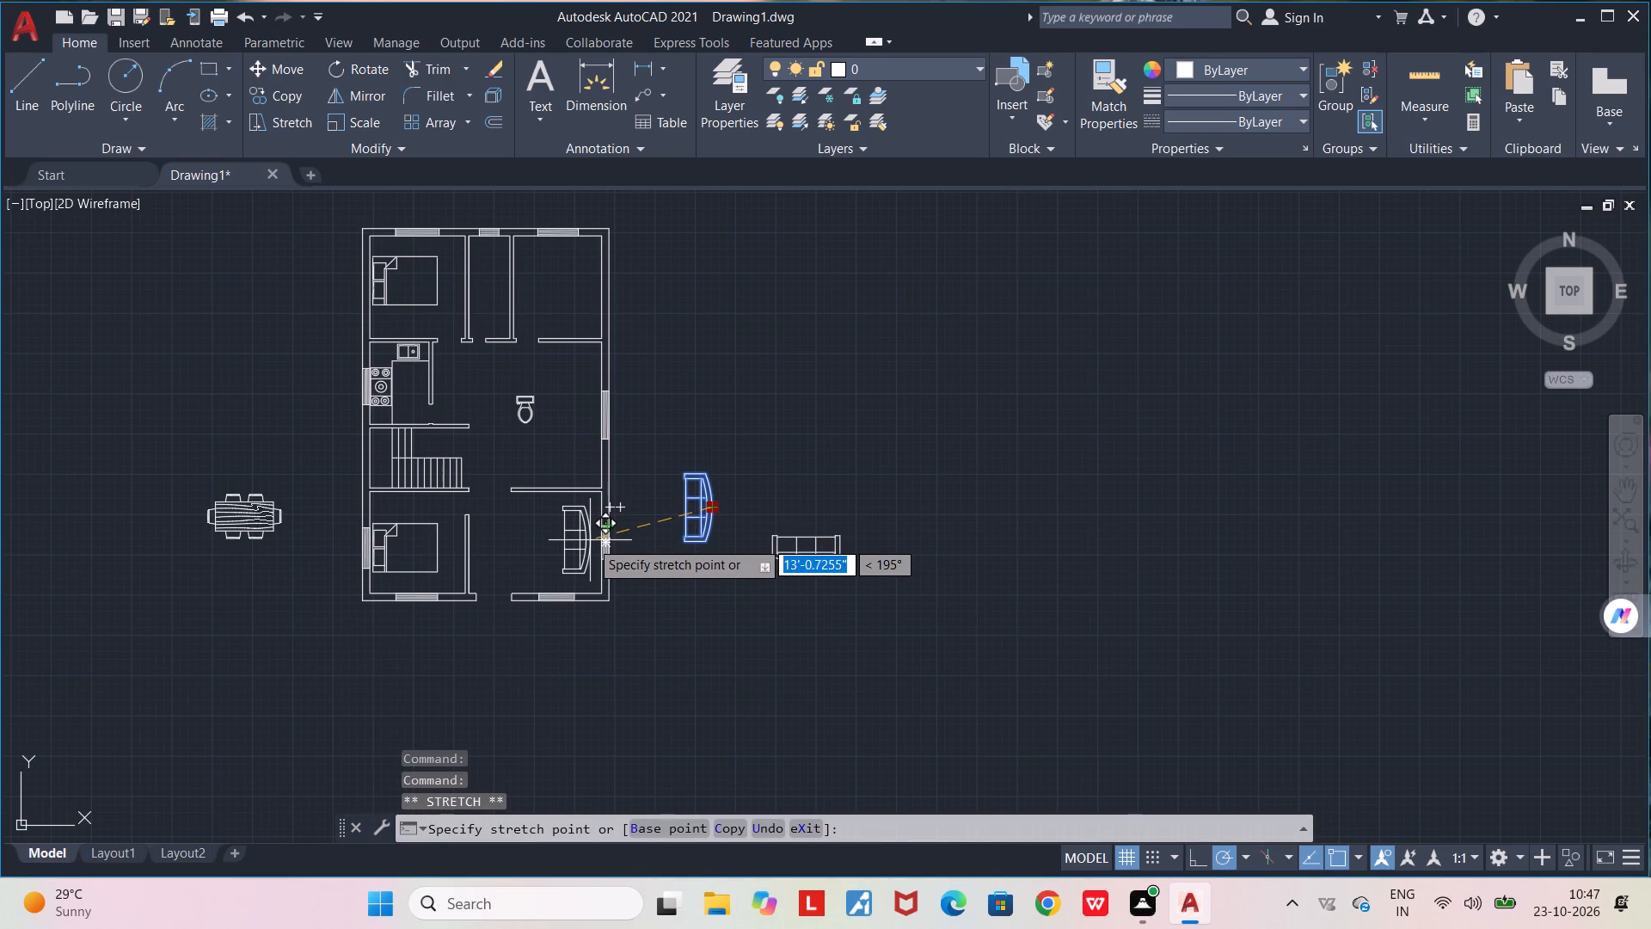
{"action": "left_click_drag", "start_coordinate": [590, 540], "coordinate": [593, 539]}
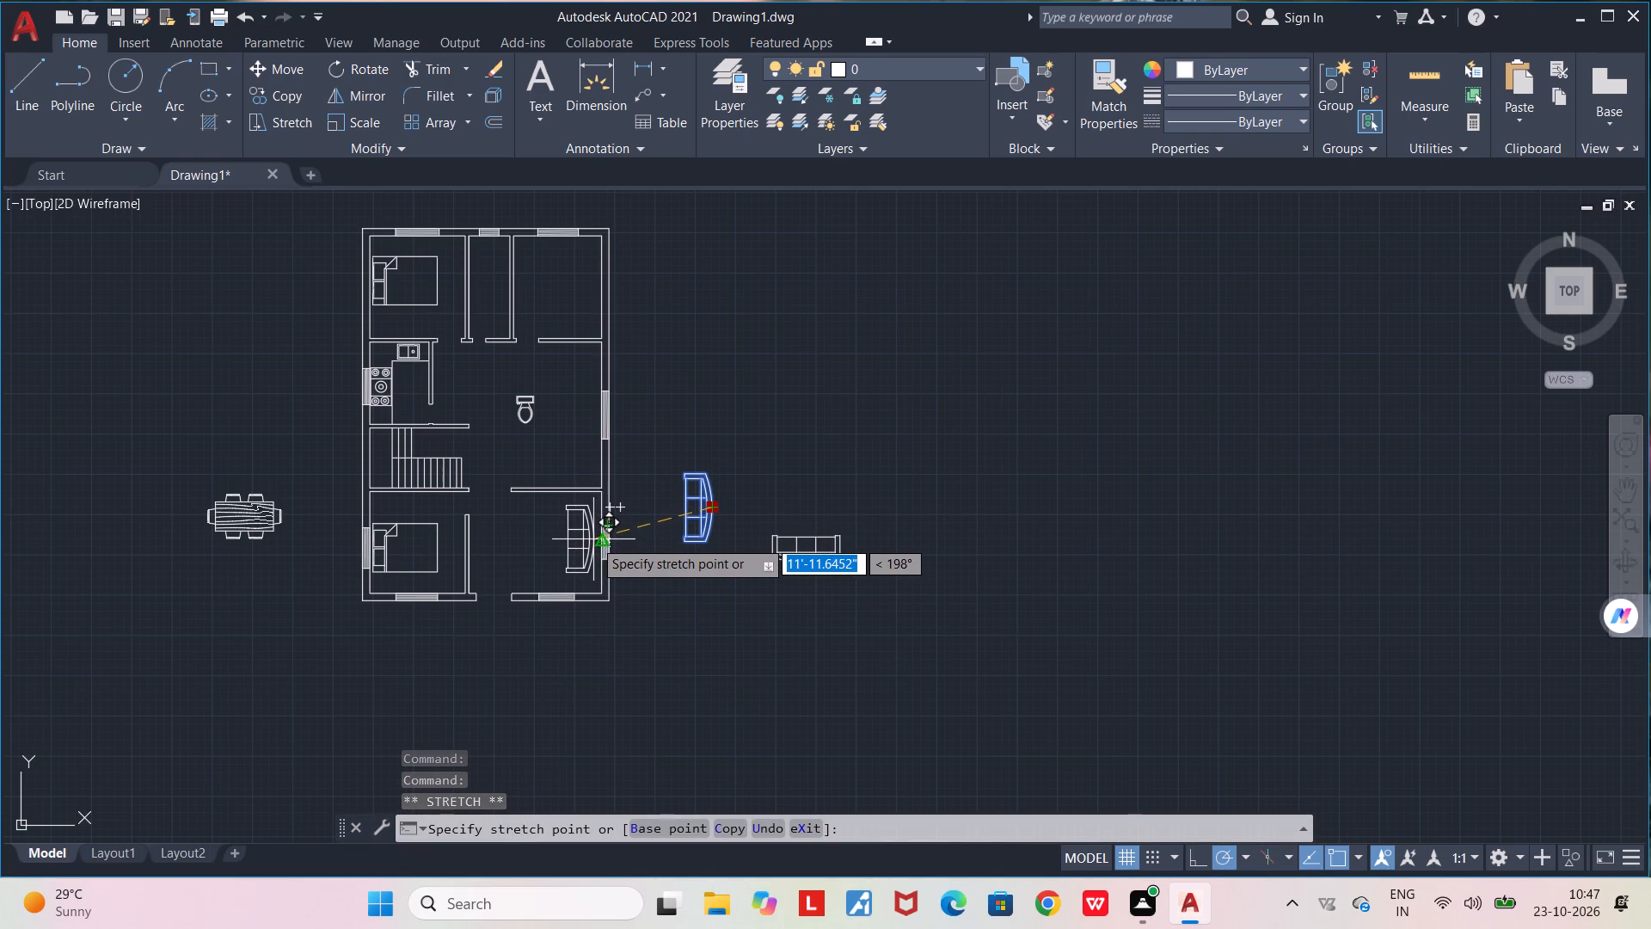
{"action": "left_click_drag", "start_coordinate": [593, 539], "coordinate": [592, 538]}
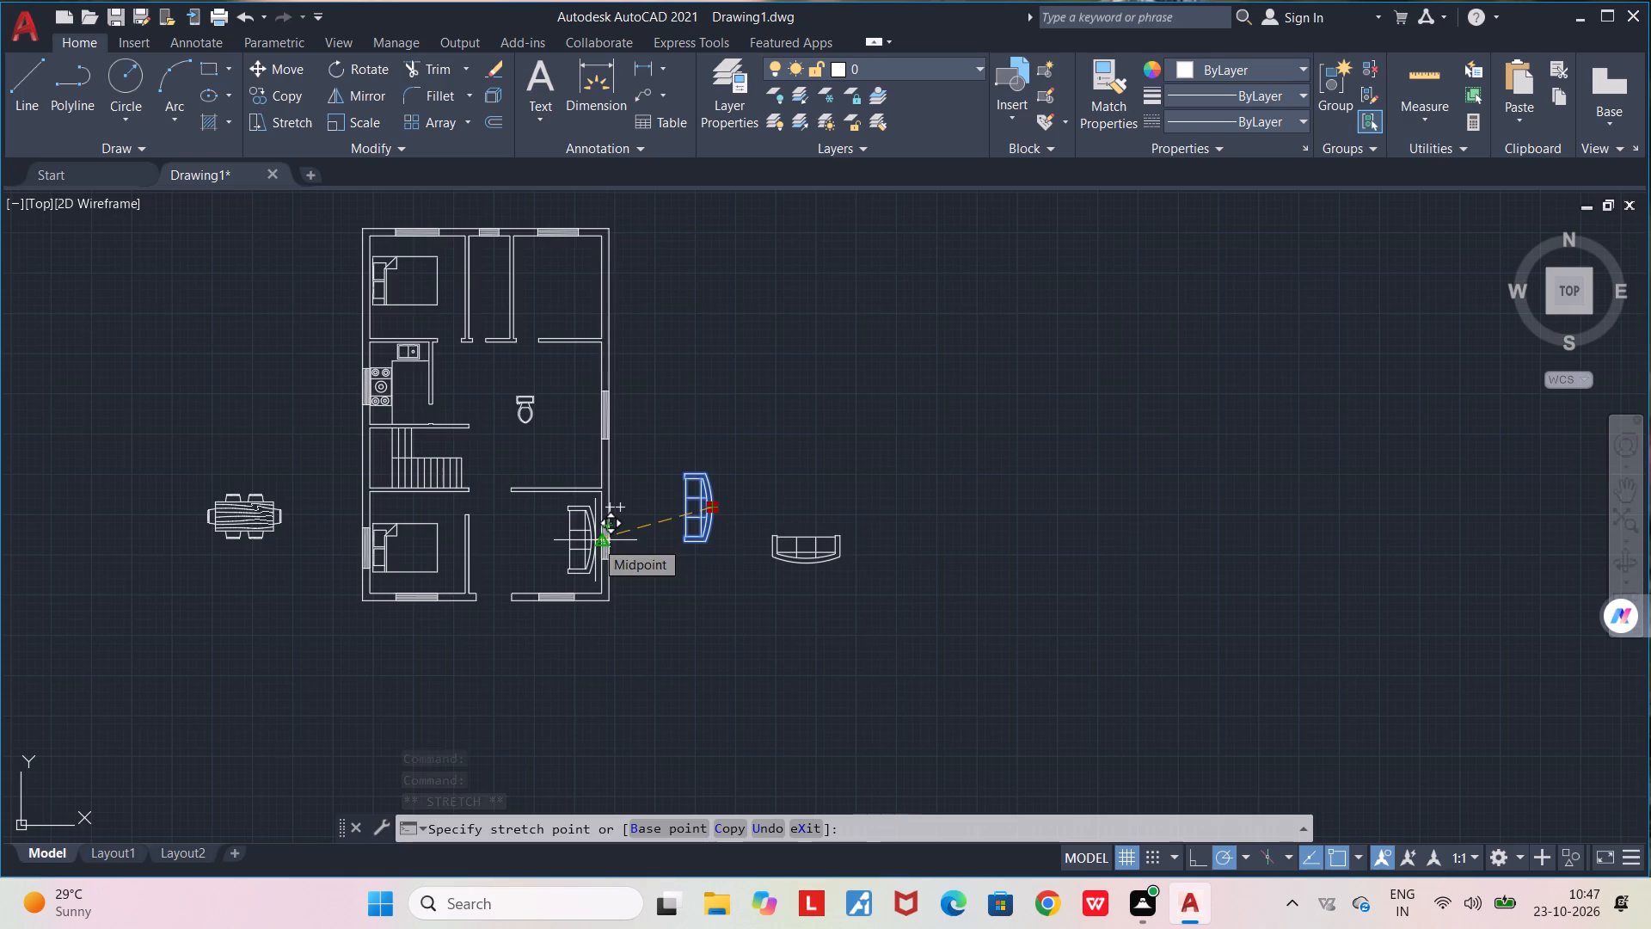
{"action": "scroll", "coordinate": [595, 540], "scroll_direction": "up", "scroll_amount": 2}
{"action": "left_click", "coordinate": [600, 531]}
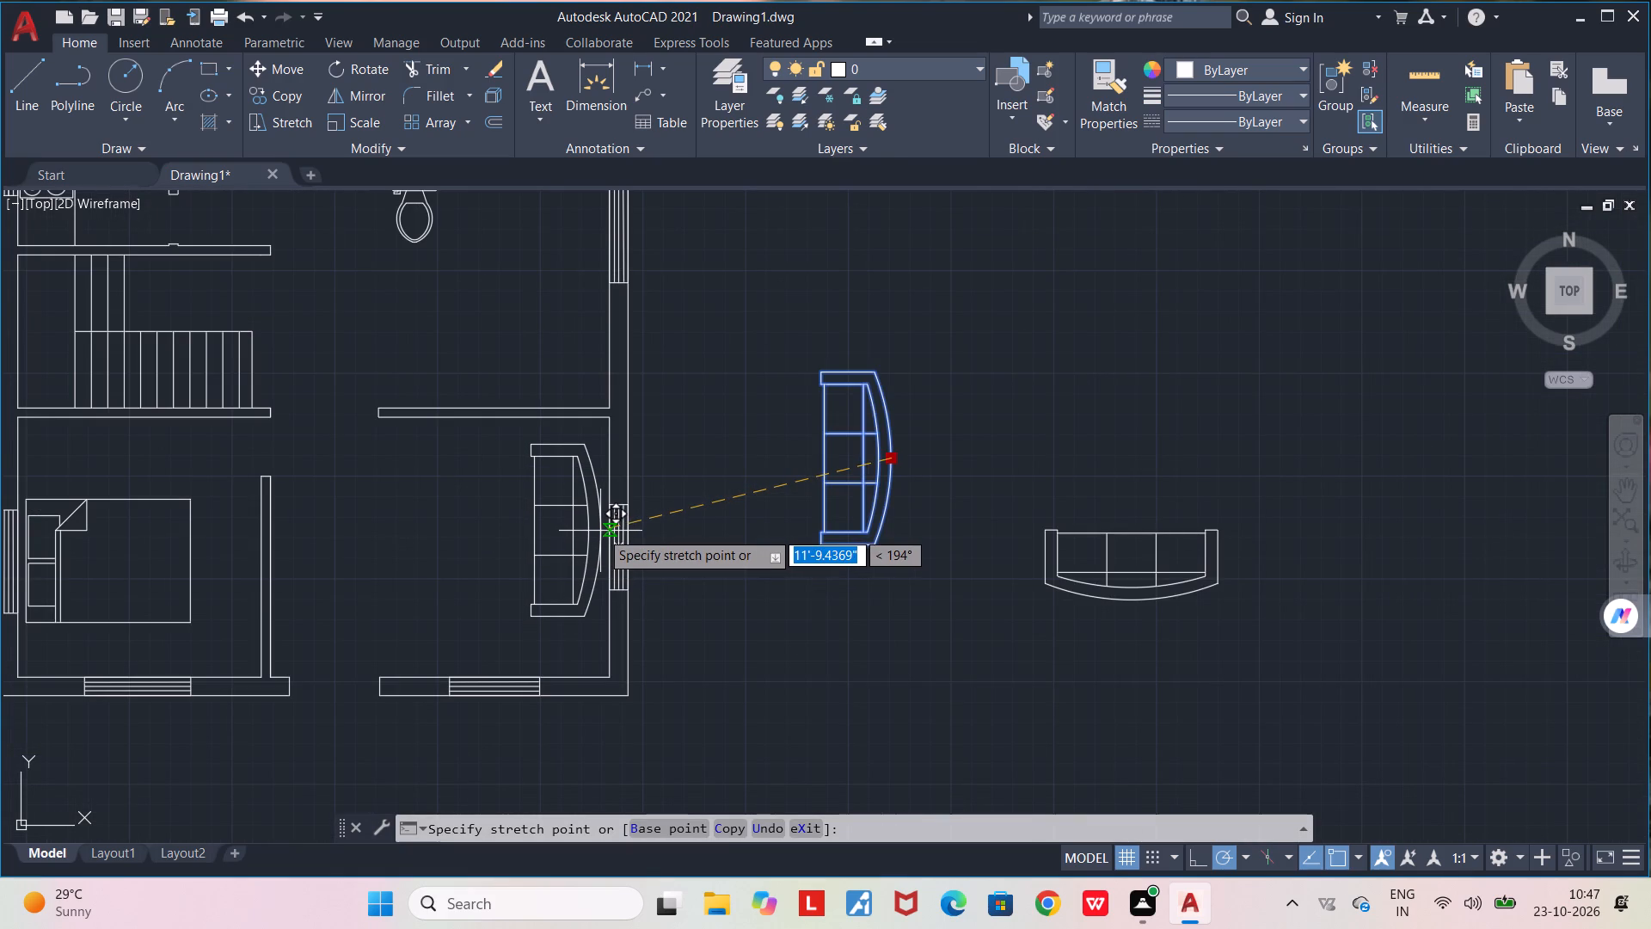
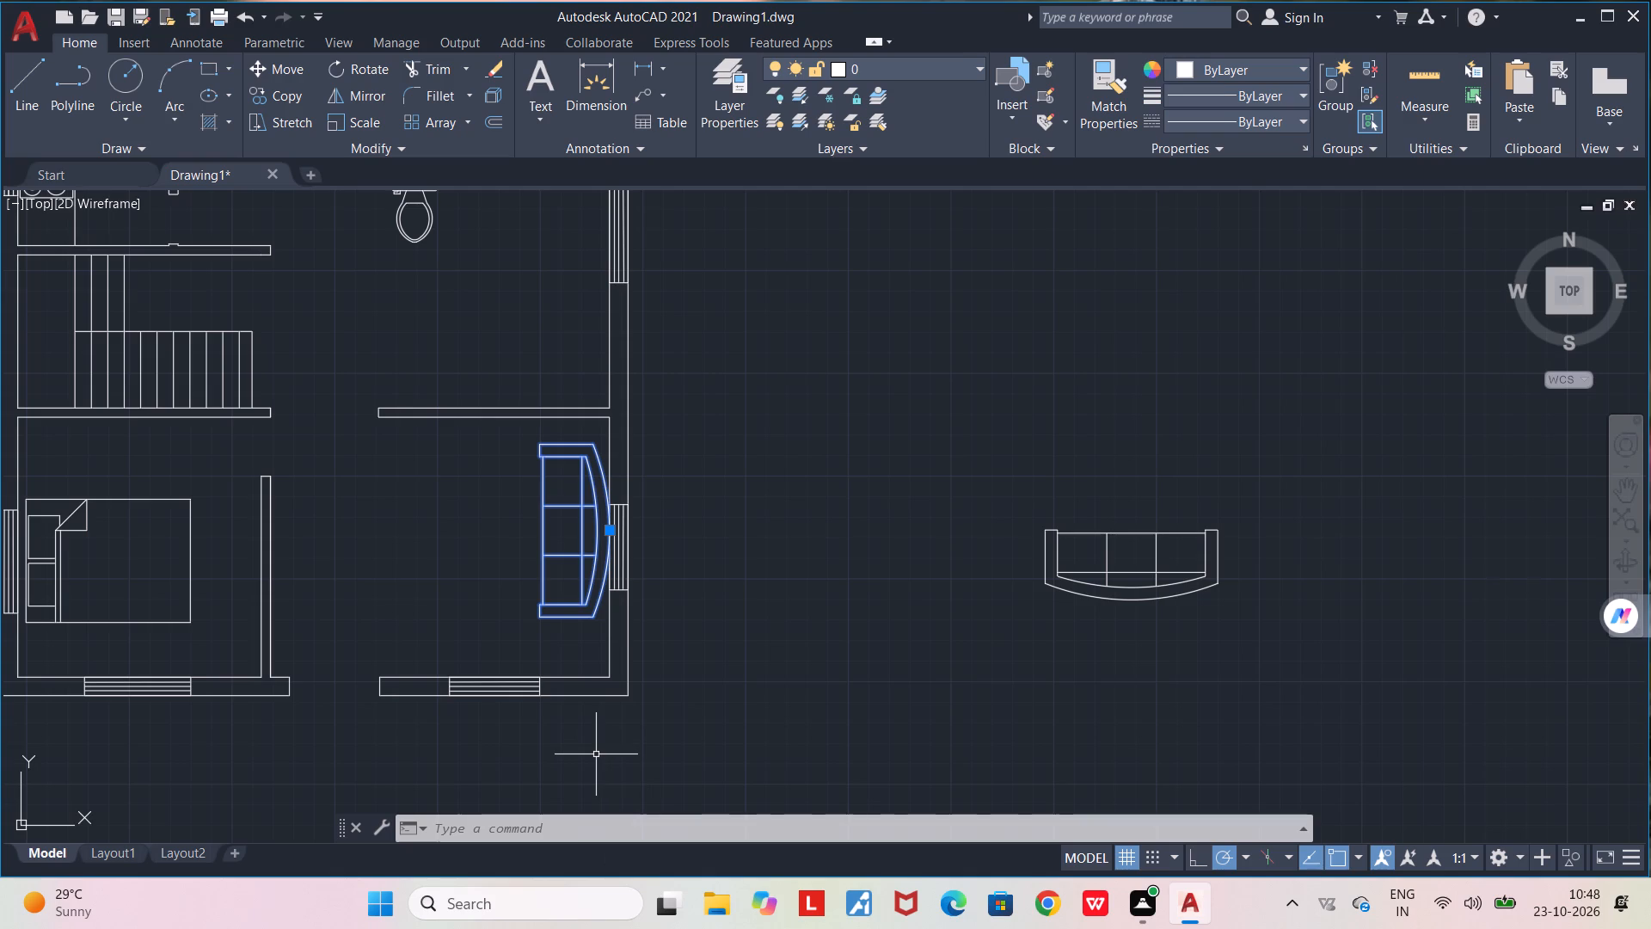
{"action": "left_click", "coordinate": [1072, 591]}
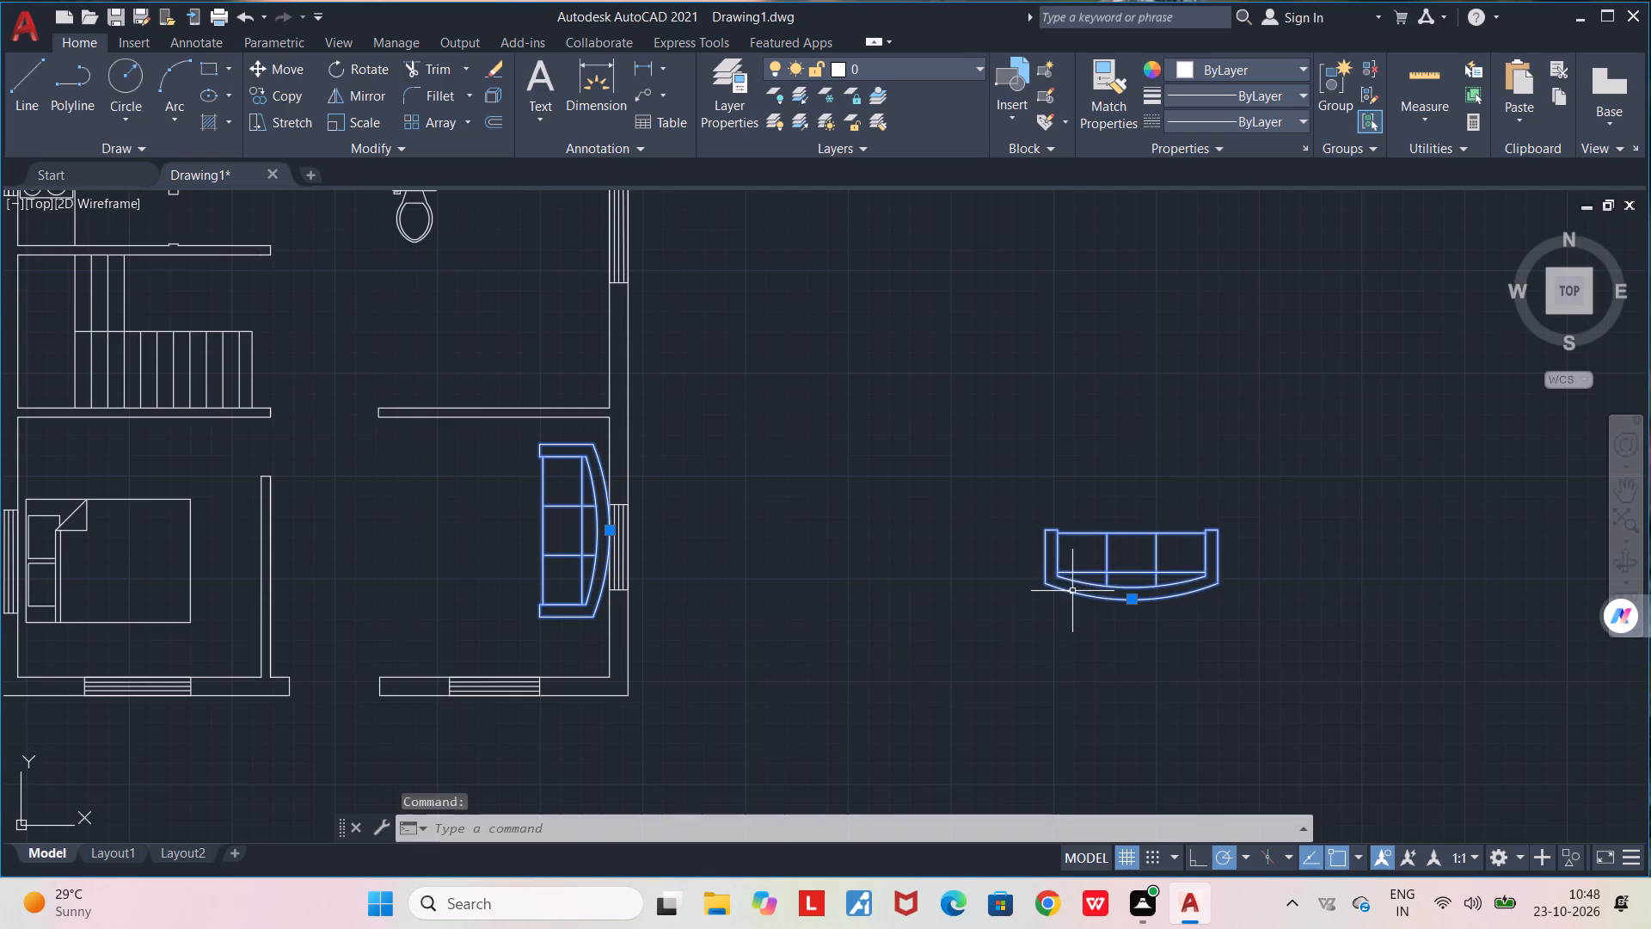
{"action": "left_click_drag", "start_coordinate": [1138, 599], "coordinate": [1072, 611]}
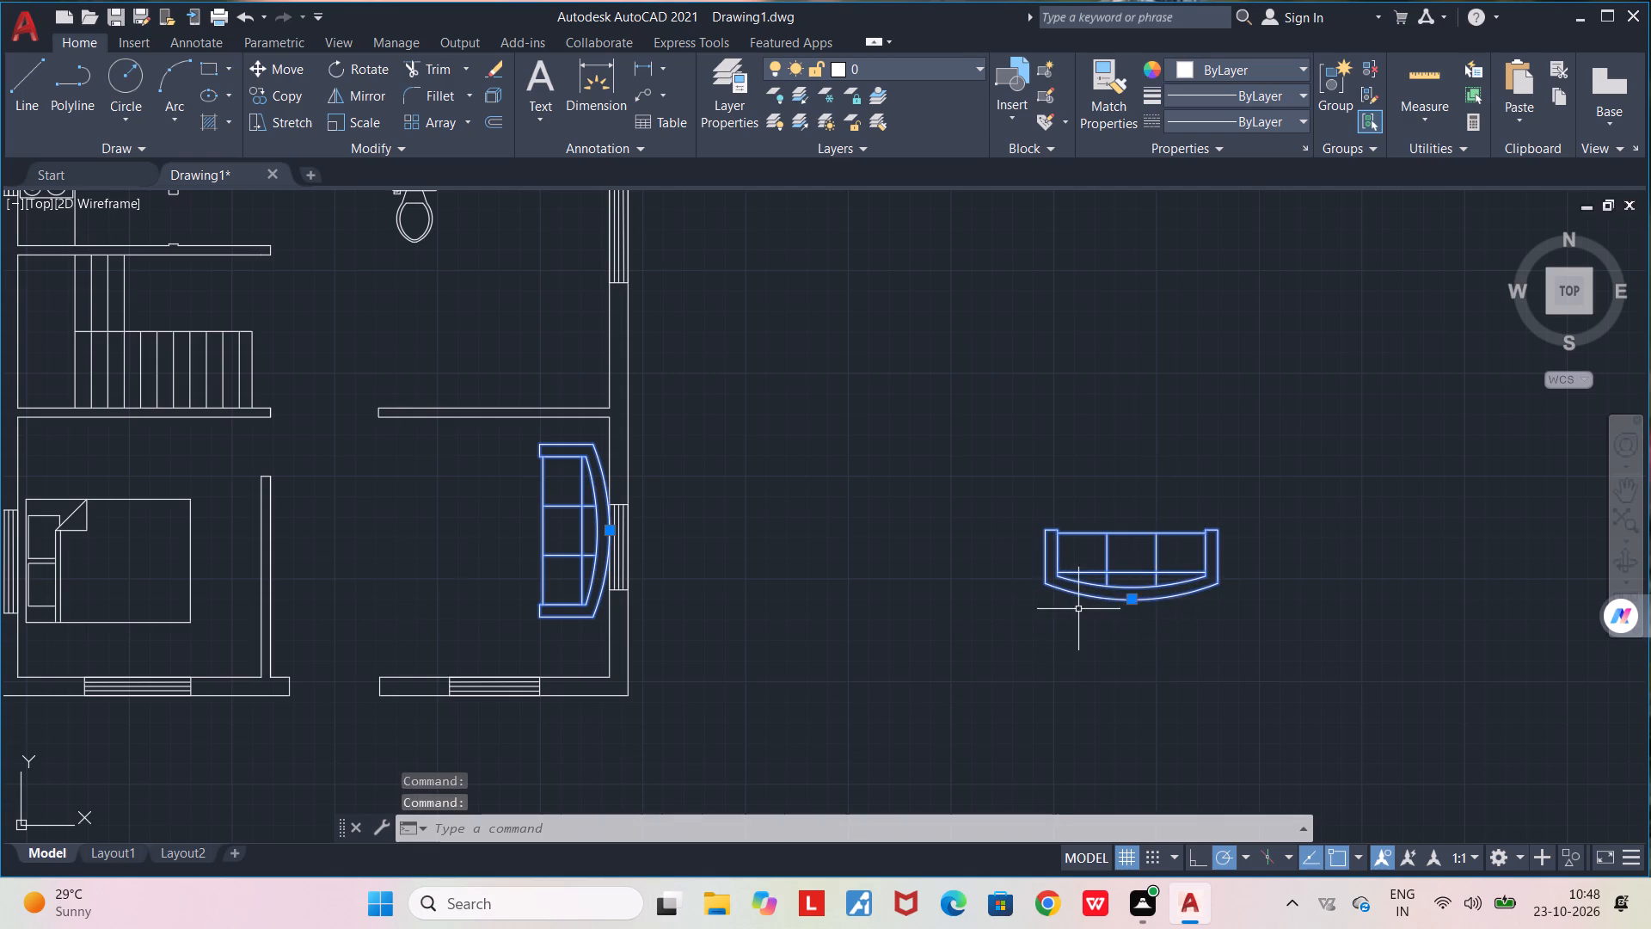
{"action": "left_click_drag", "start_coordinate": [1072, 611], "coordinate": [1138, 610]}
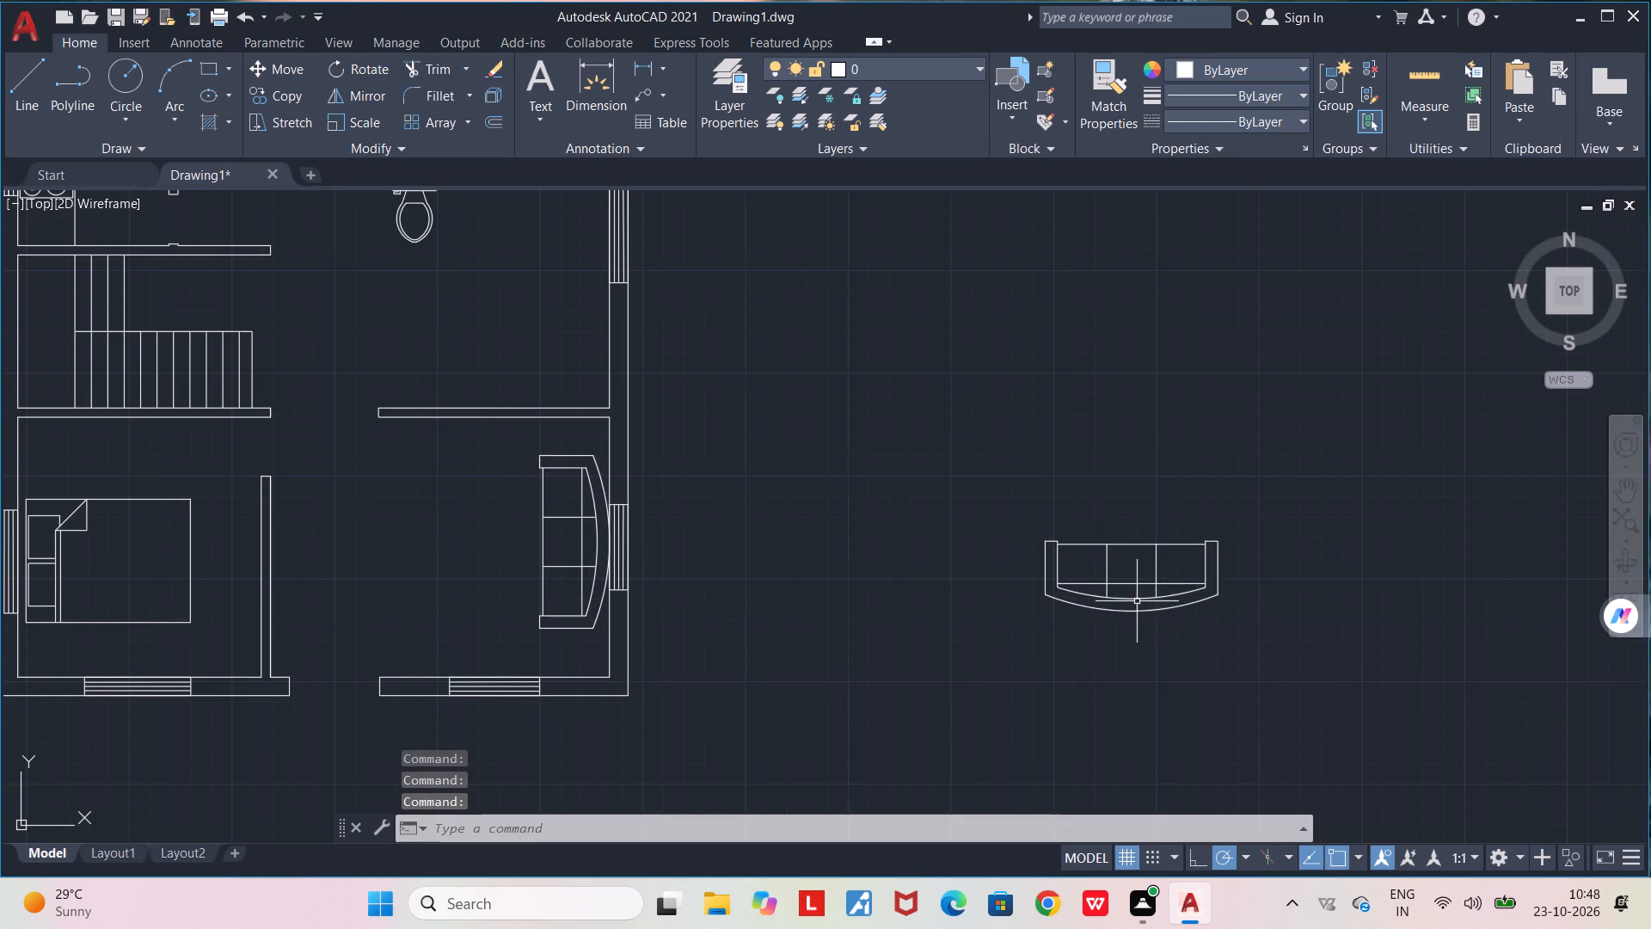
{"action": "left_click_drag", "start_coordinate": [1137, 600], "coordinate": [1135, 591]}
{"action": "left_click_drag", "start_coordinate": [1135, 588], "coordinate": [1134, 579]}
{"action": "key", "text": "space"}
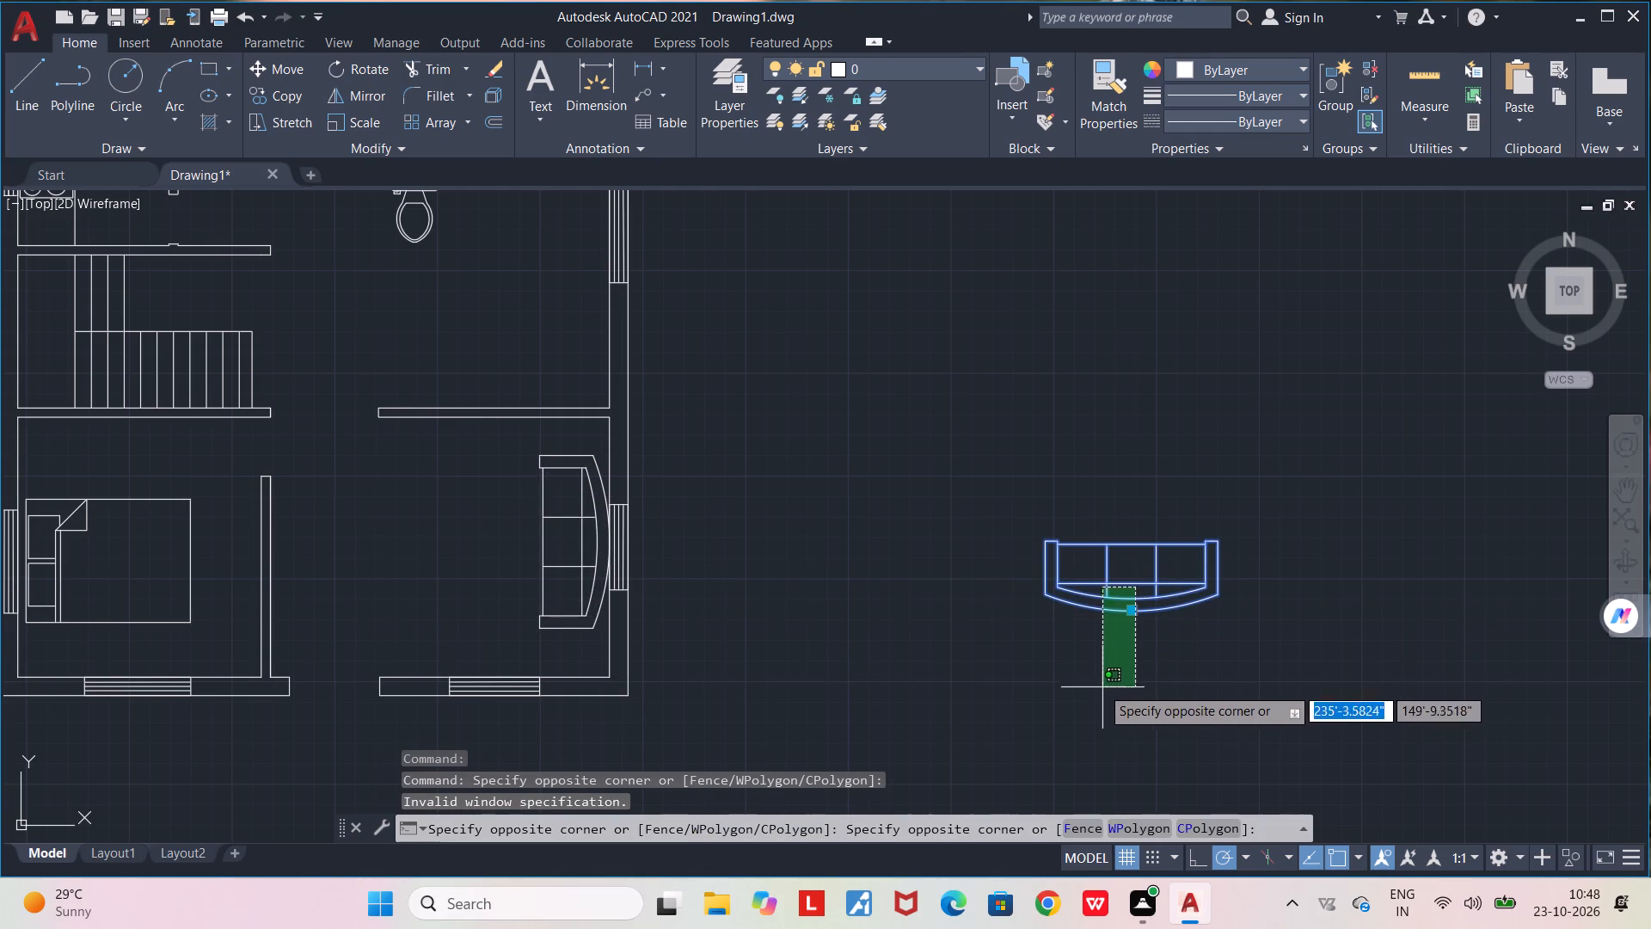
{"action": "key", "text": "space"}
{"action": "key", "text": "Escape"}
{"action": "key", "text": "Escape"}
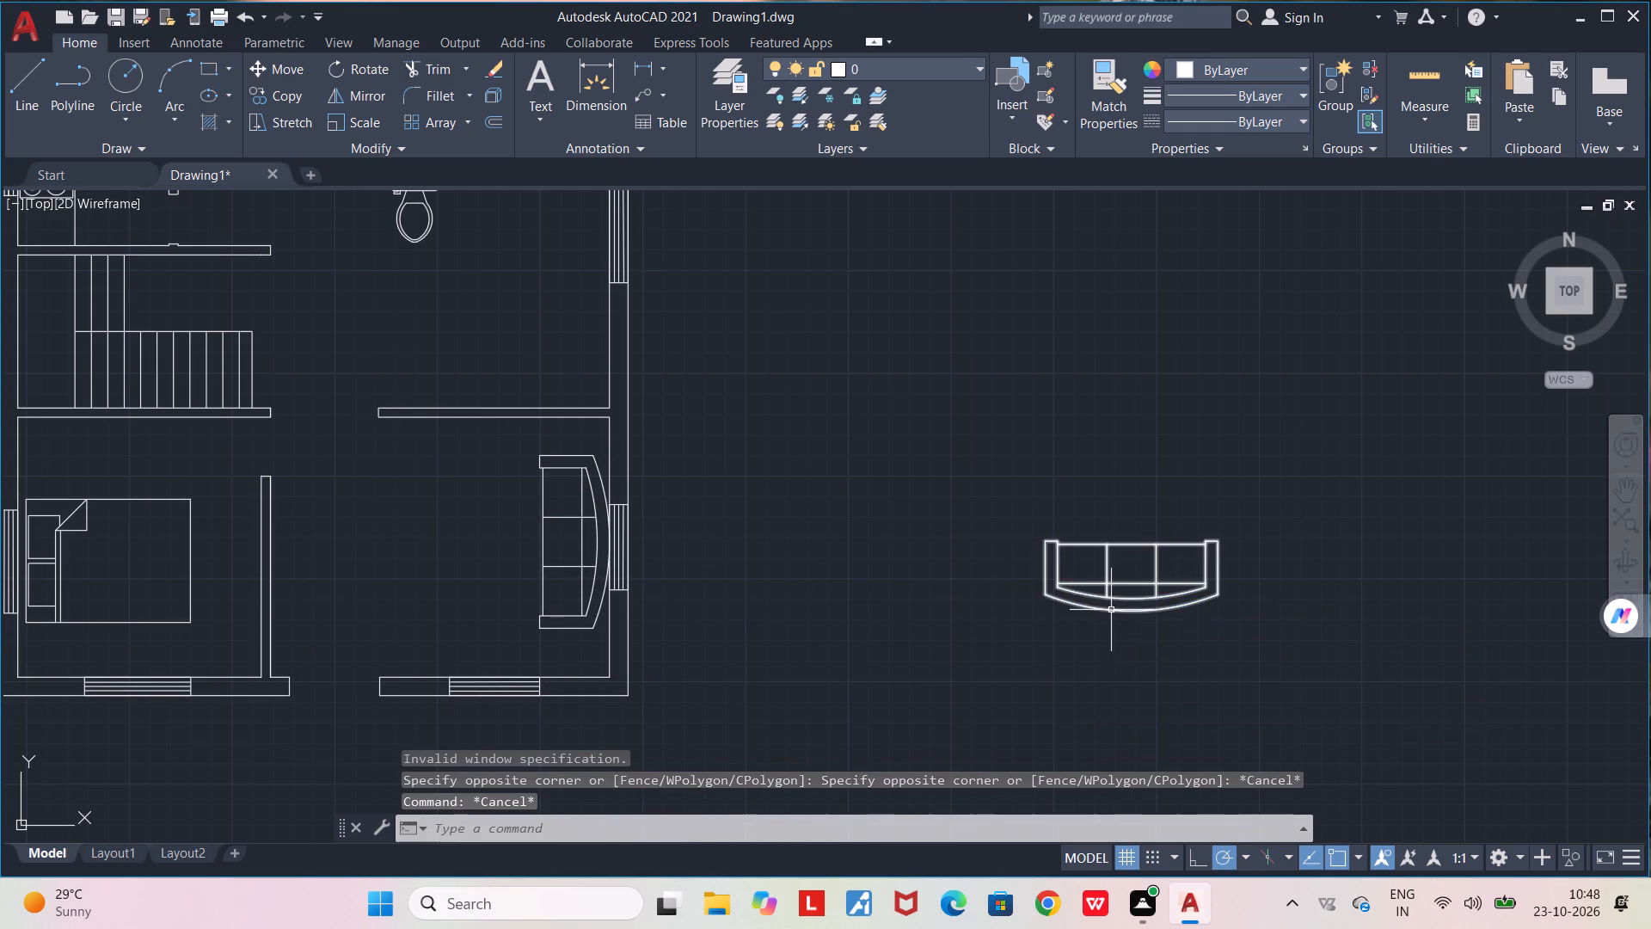
Move the west-facing sofa about 1' to the northwest, leaving a gap between its curved back and the east wall.
{"action": "left_click", "coordinate": [1111, 609]}
{"action": "left_click", "coordinate": [571, 467]}
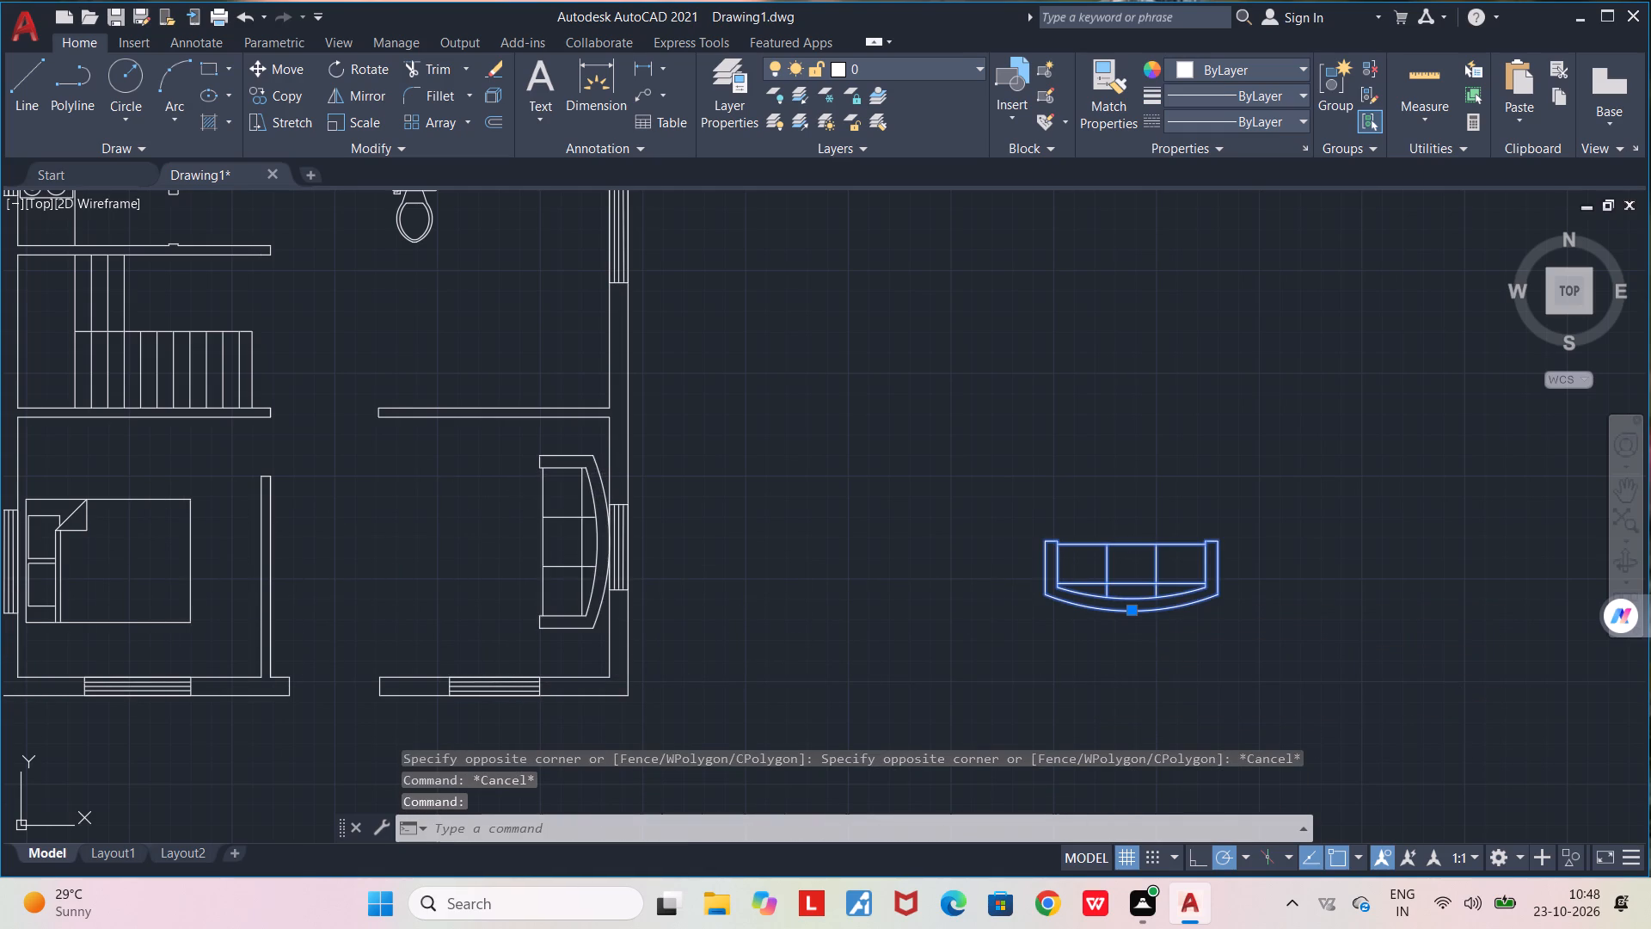
{"action": "scroll", "coordinate": [585, 481], "scroll_direction": "up", "scroll_amount": 1}
{"action": "left_click_drag", "start_coordinate": [624, 574], "coordinate": [609, 540]}
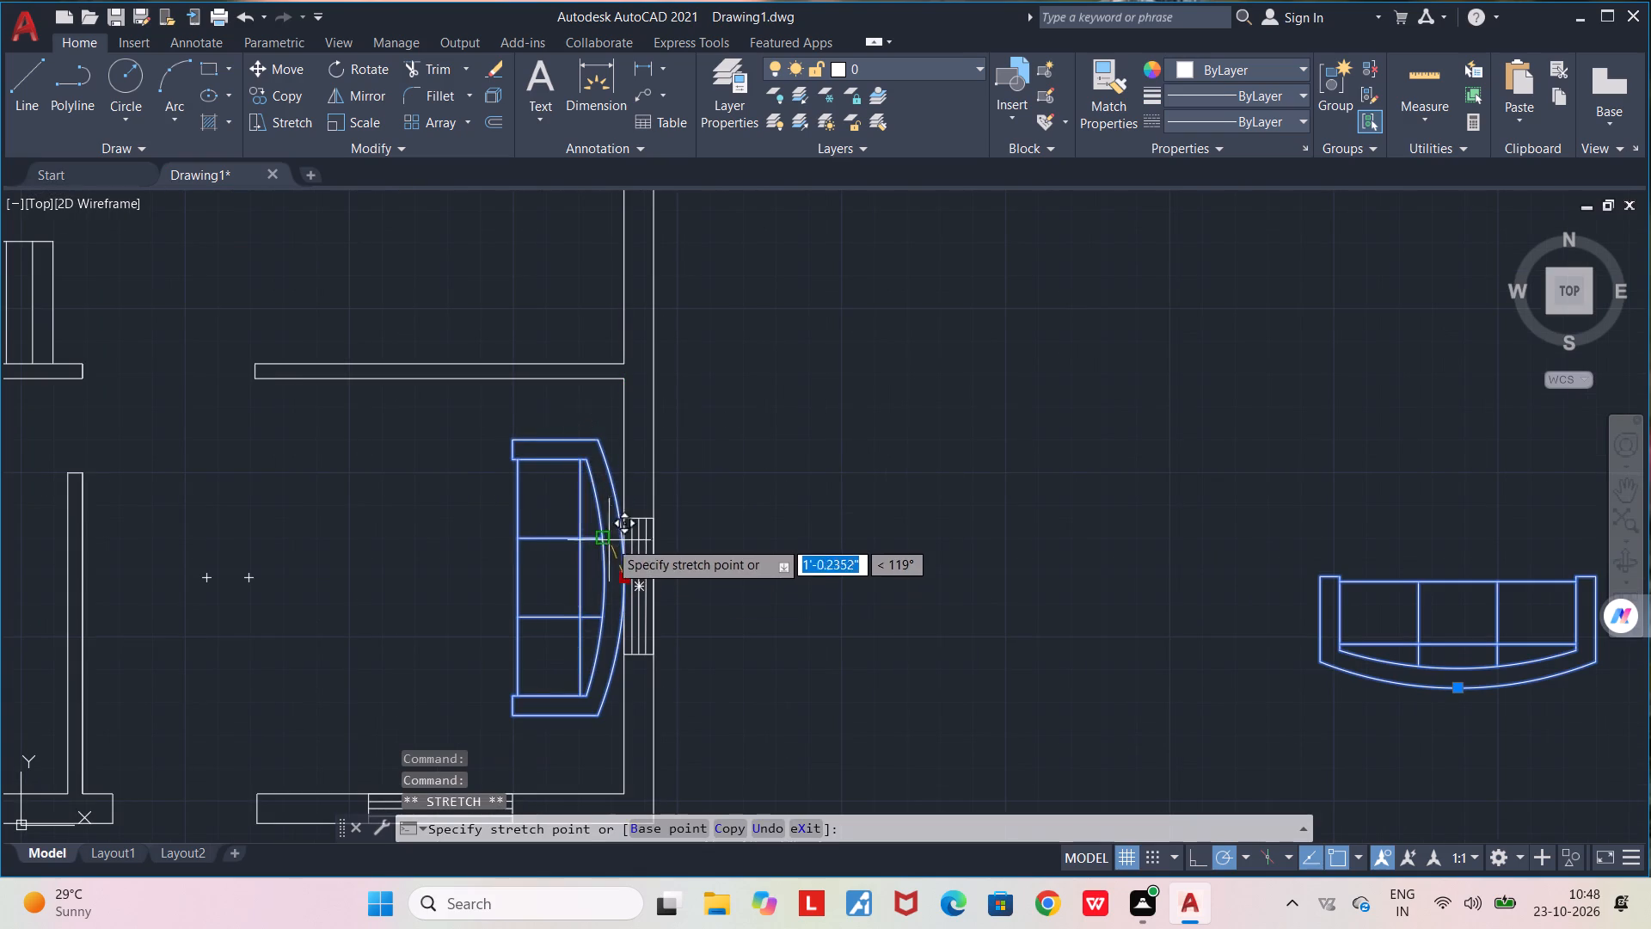
{"action": "left_click_drag", "start_coordinate": [609, 540], "coordinate": [611, 537]}
{"action": "left_click", "coordinate": [611, 537]}
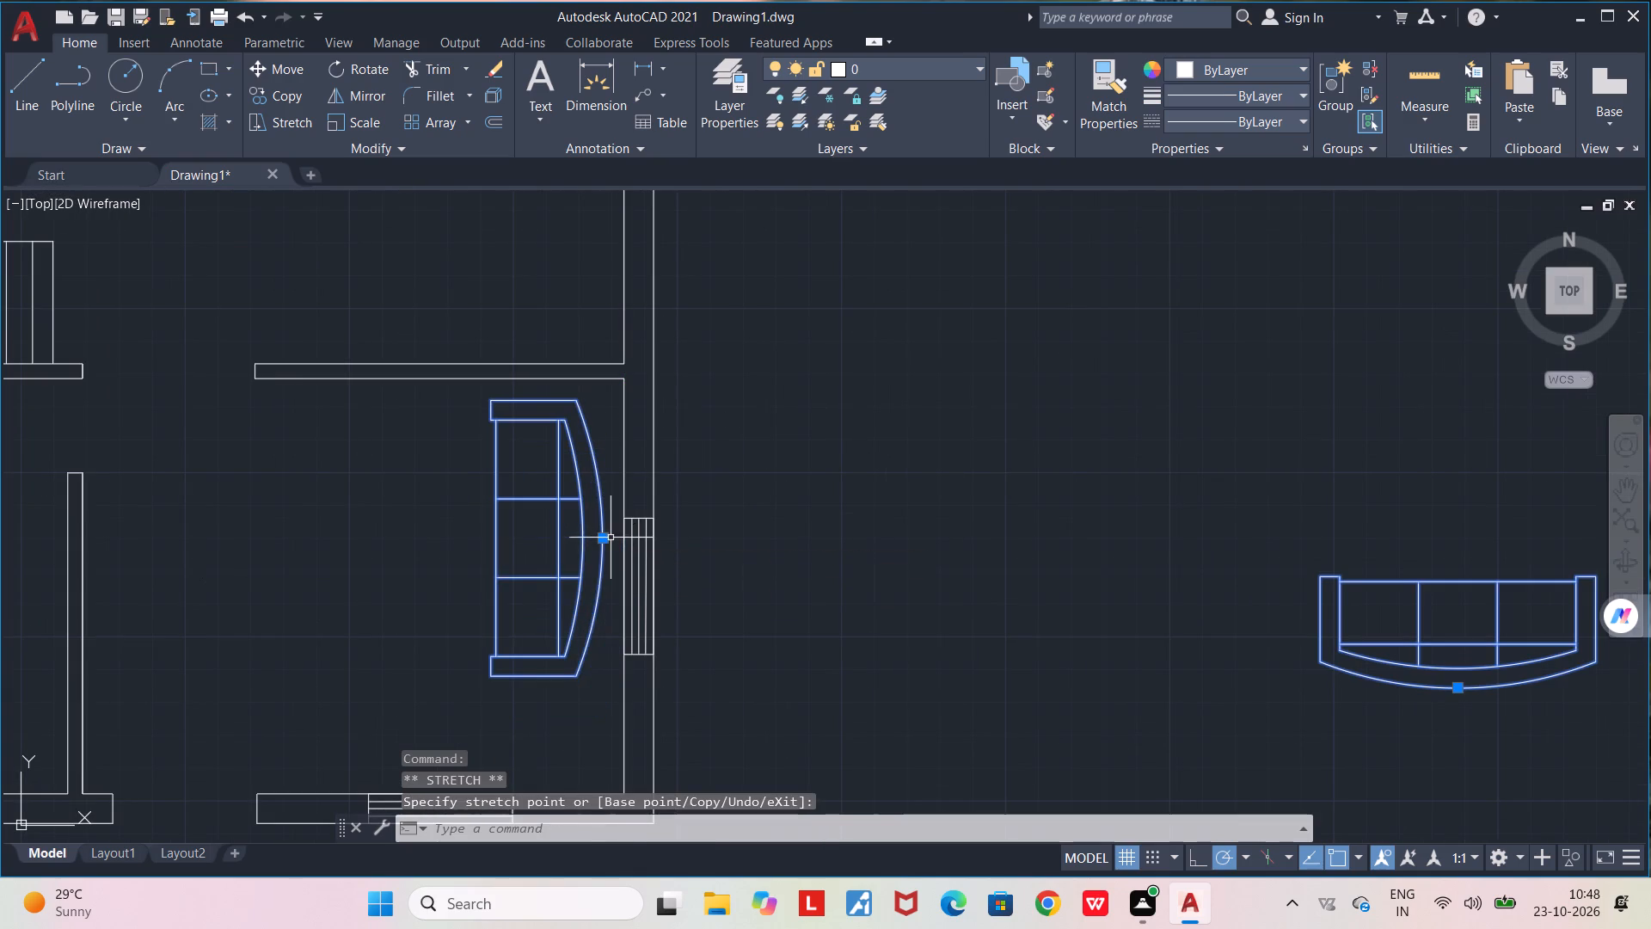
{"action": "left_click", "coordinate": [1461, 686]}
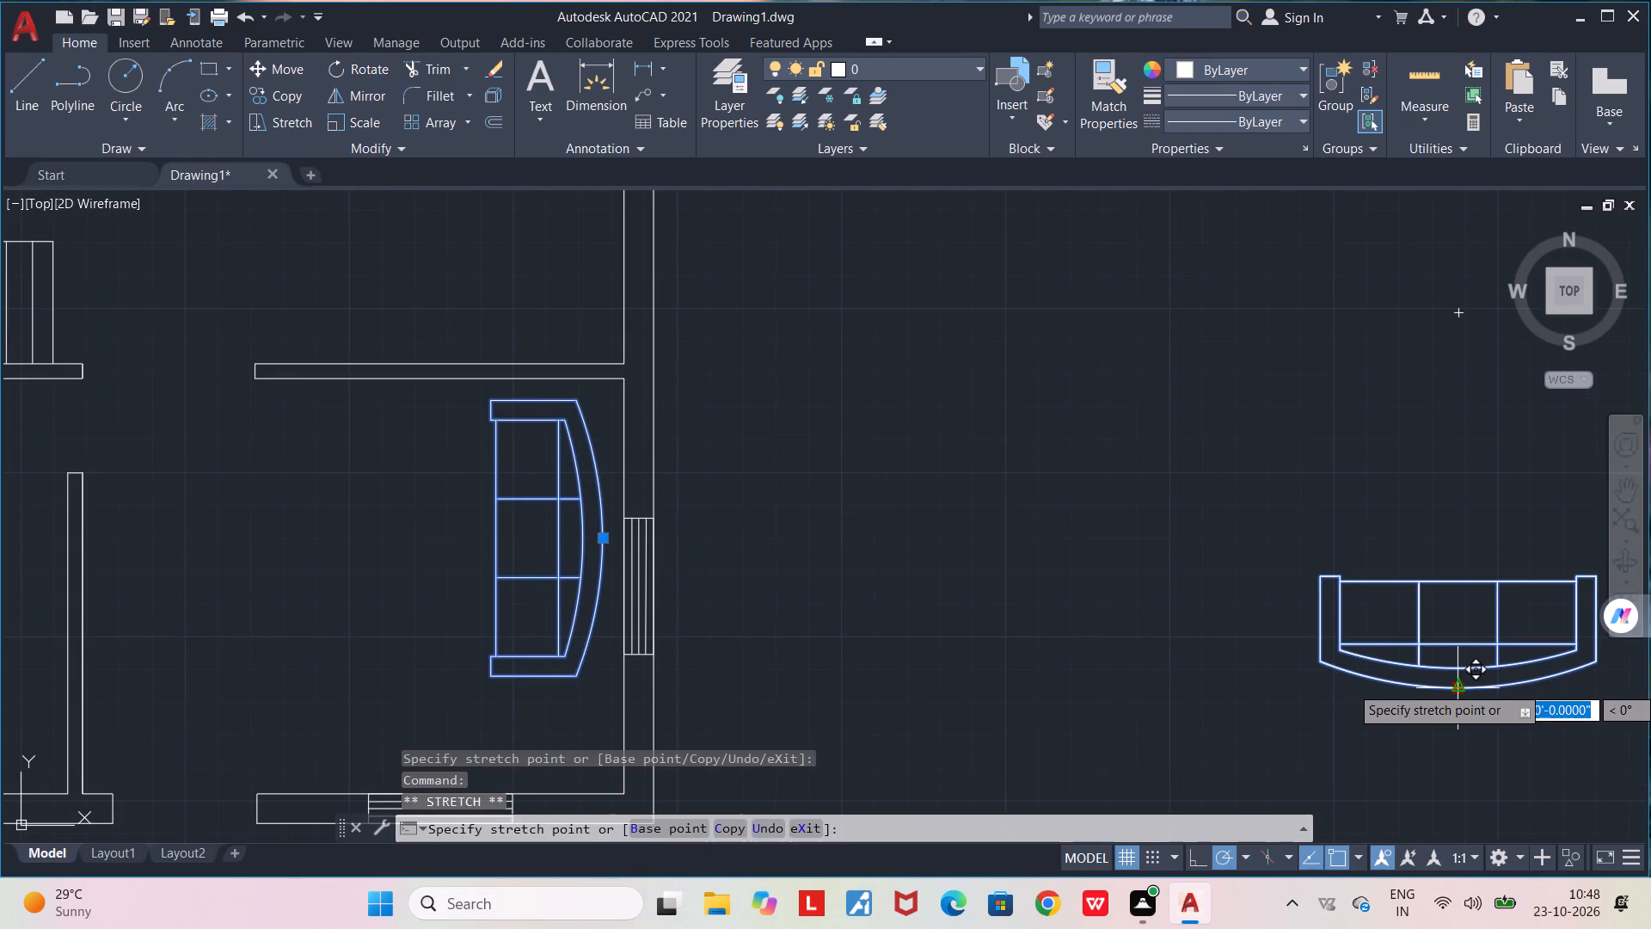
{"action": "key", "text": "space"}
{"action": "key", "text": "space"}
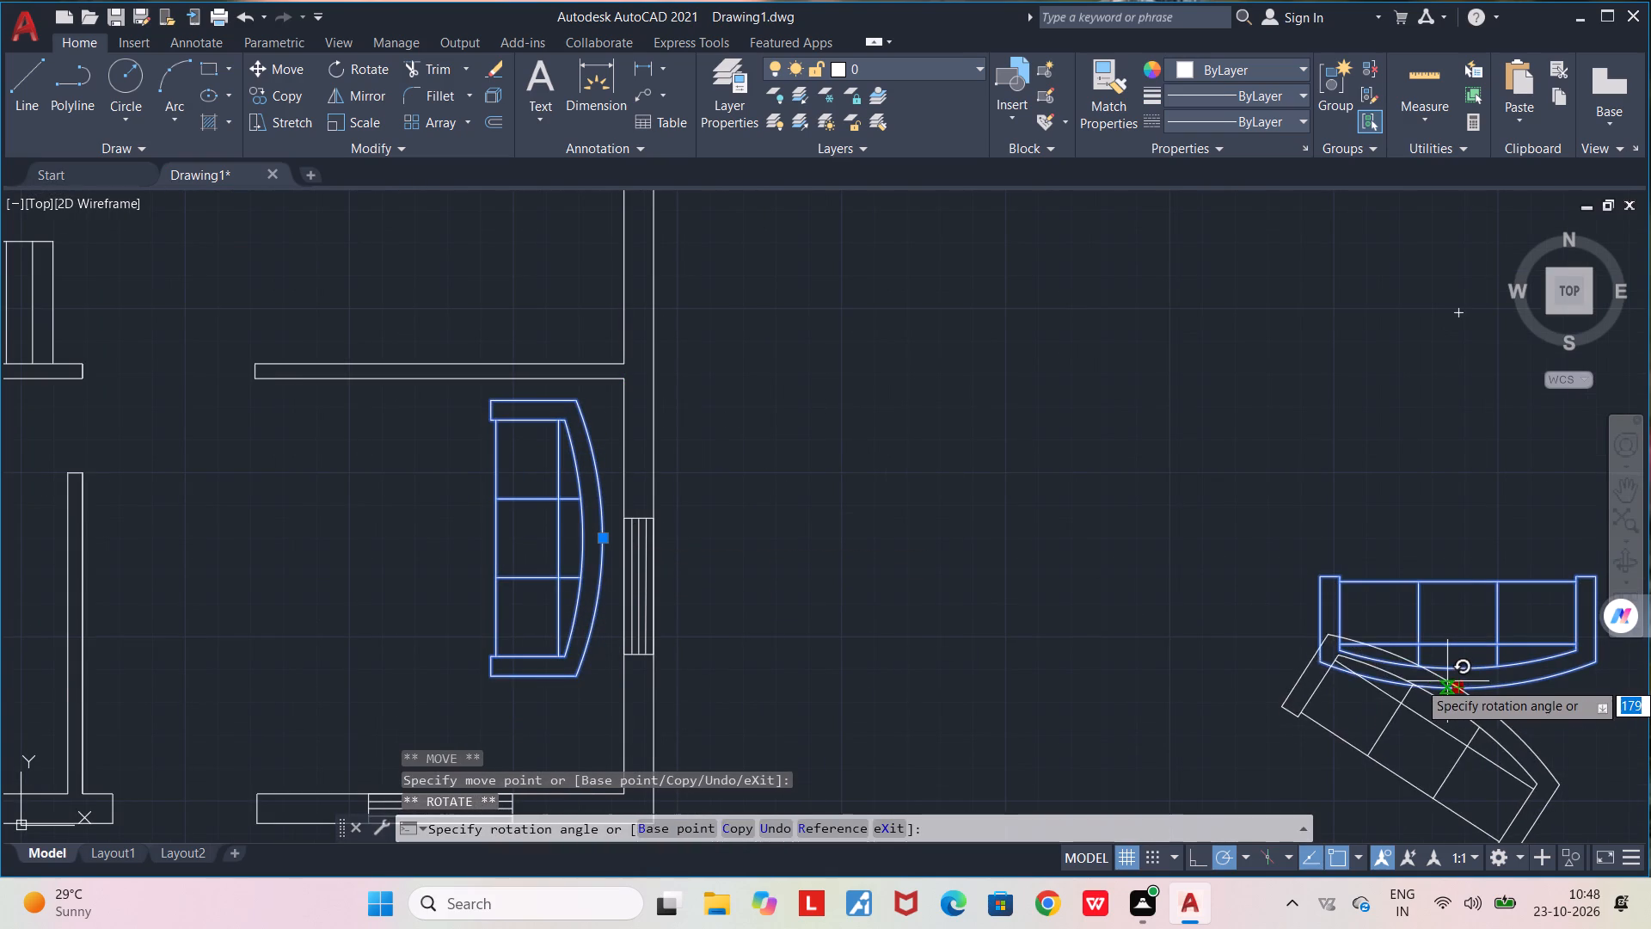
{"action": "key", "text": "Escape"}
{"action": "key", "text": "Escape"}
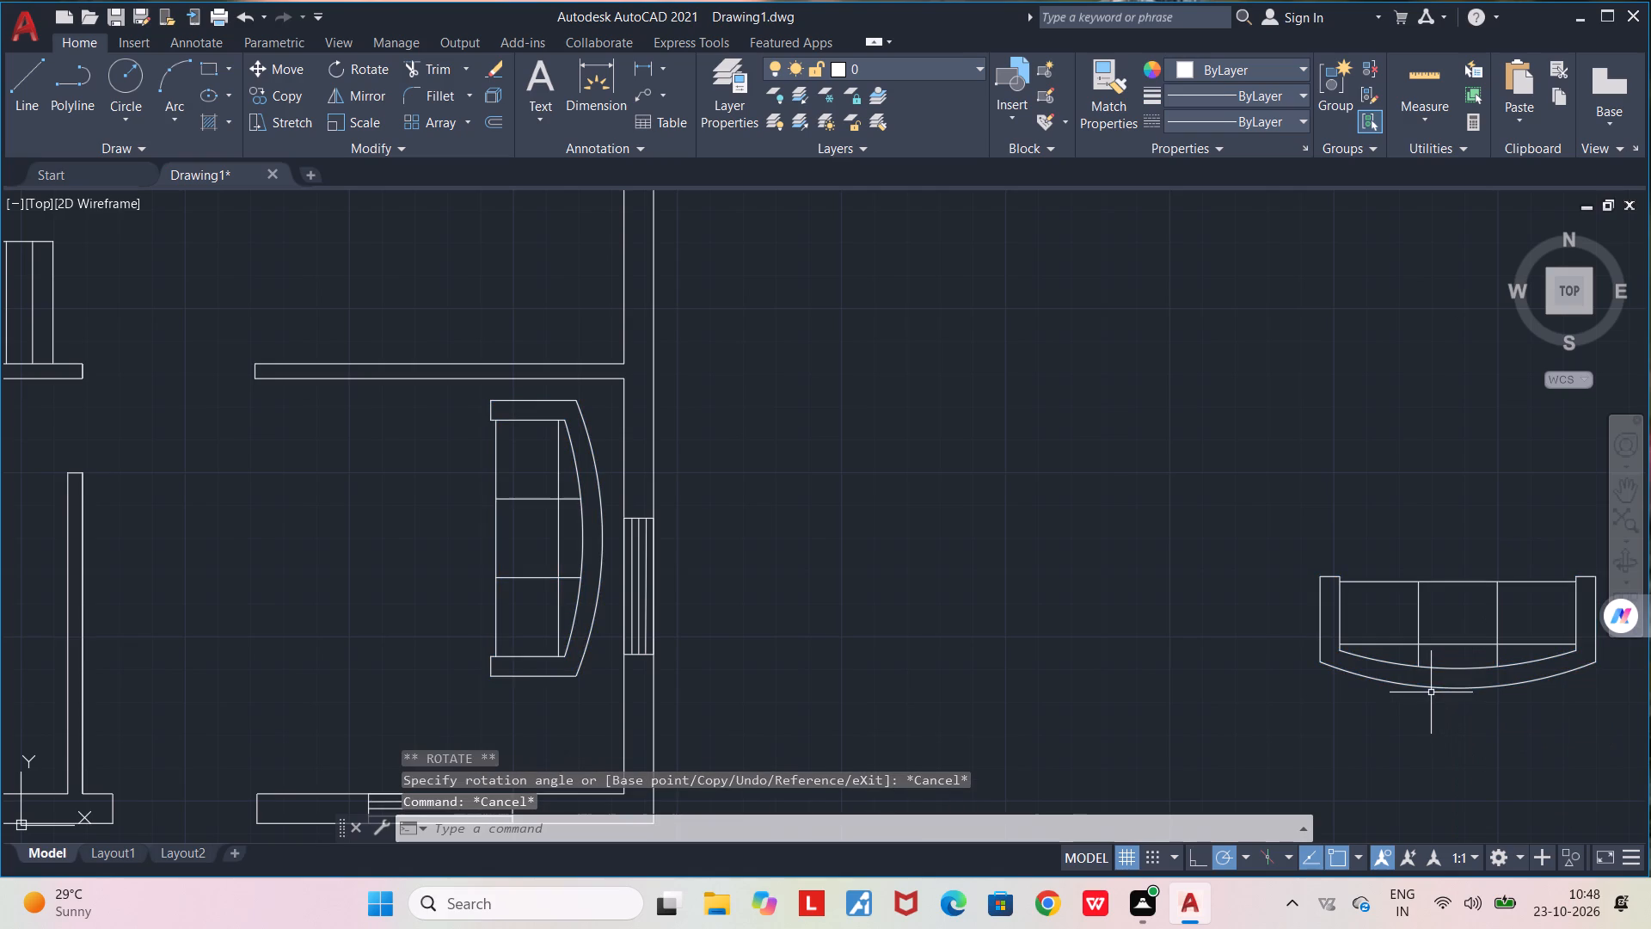
Move the north-facing sofa into the southeast room, with its curved back just north of the south wall's window.
{"action": "left_click", "coordinate": [1427, 664]}
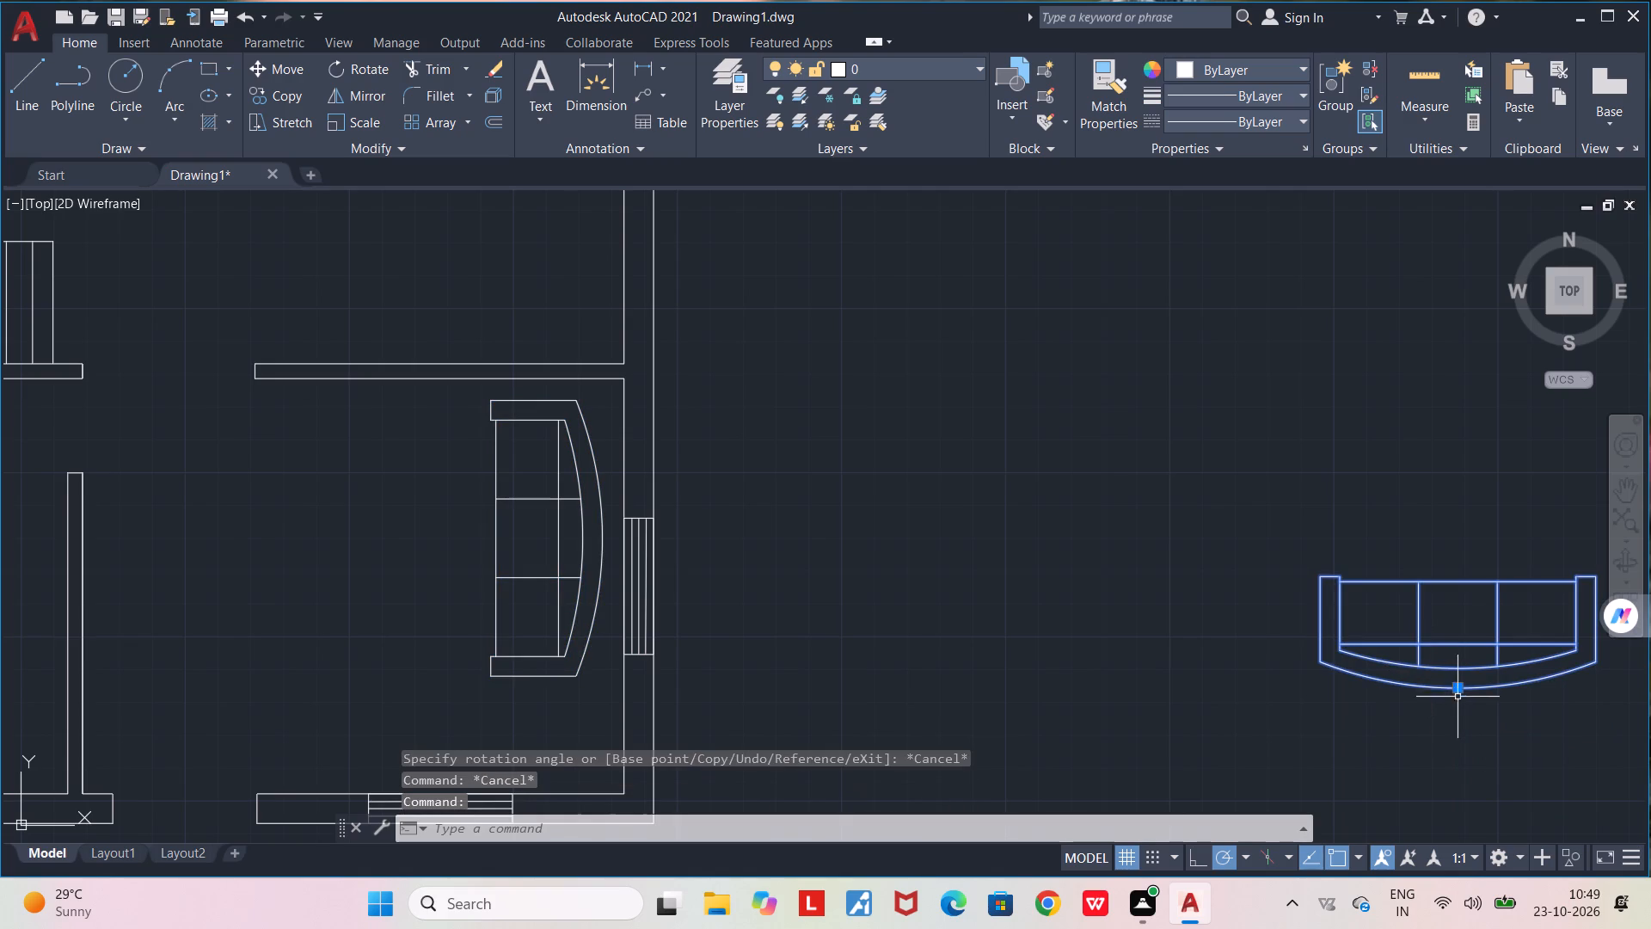
{"action": "left_click", "coordinate": [1459, 690]}
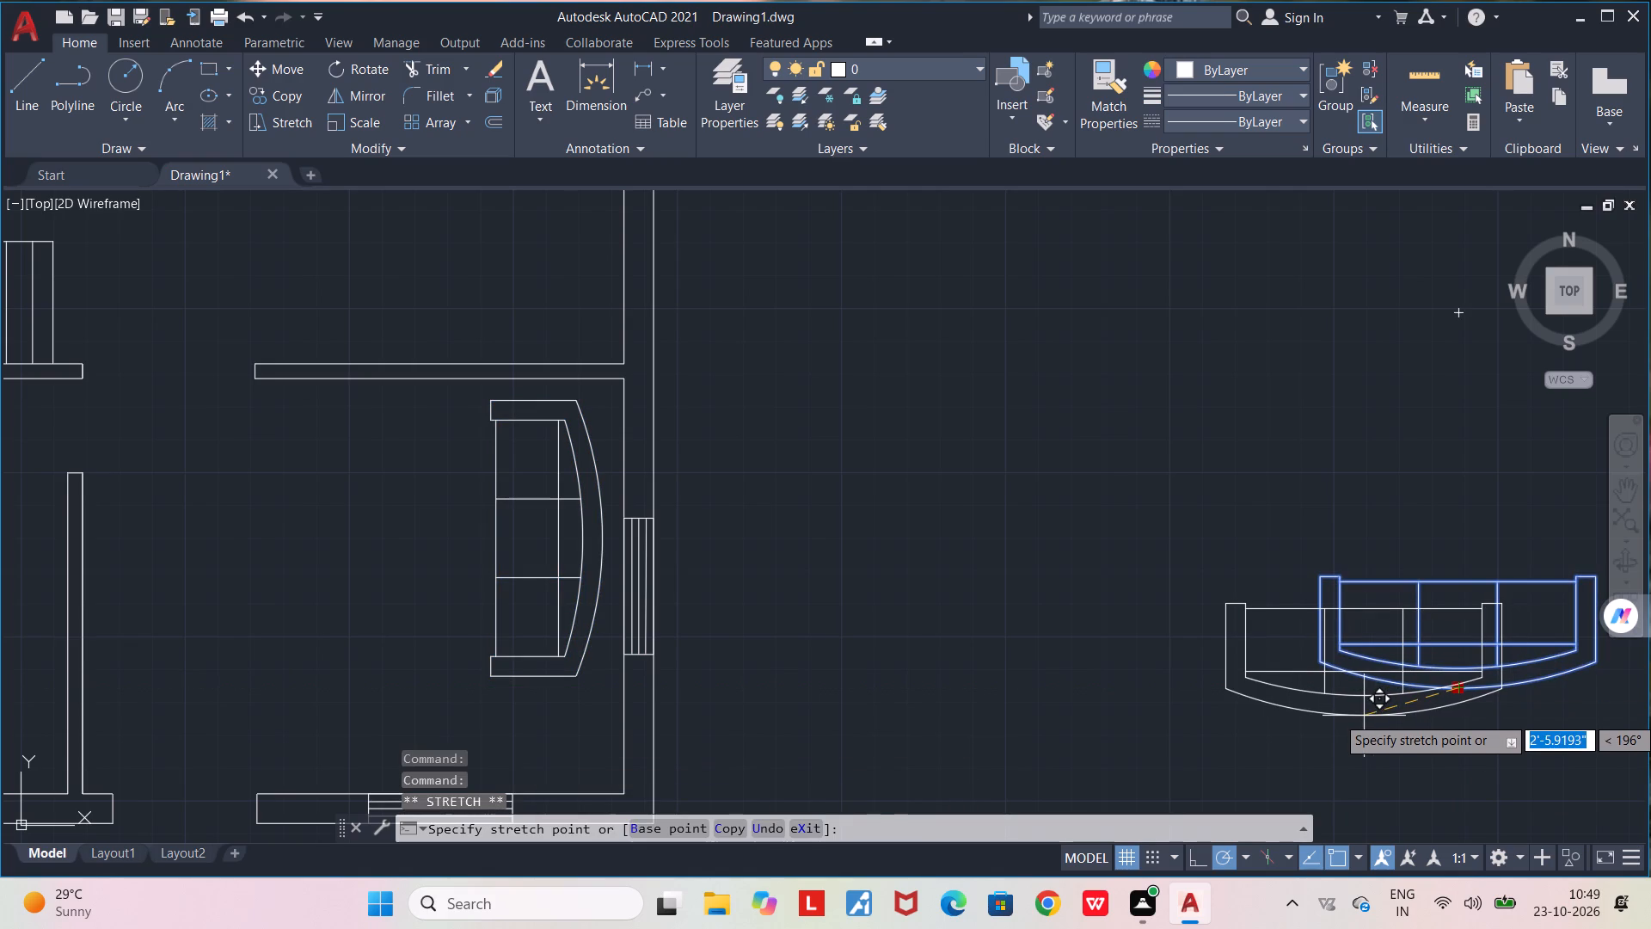
{"action": "scroll", "coordinate": [1364, 716], "scroll_direction": "down", "scroll_amount": 2}
{"action": "scroll", "coordinate": [989, 742], "scroll_direction": "up", "scroll_amount": 1}
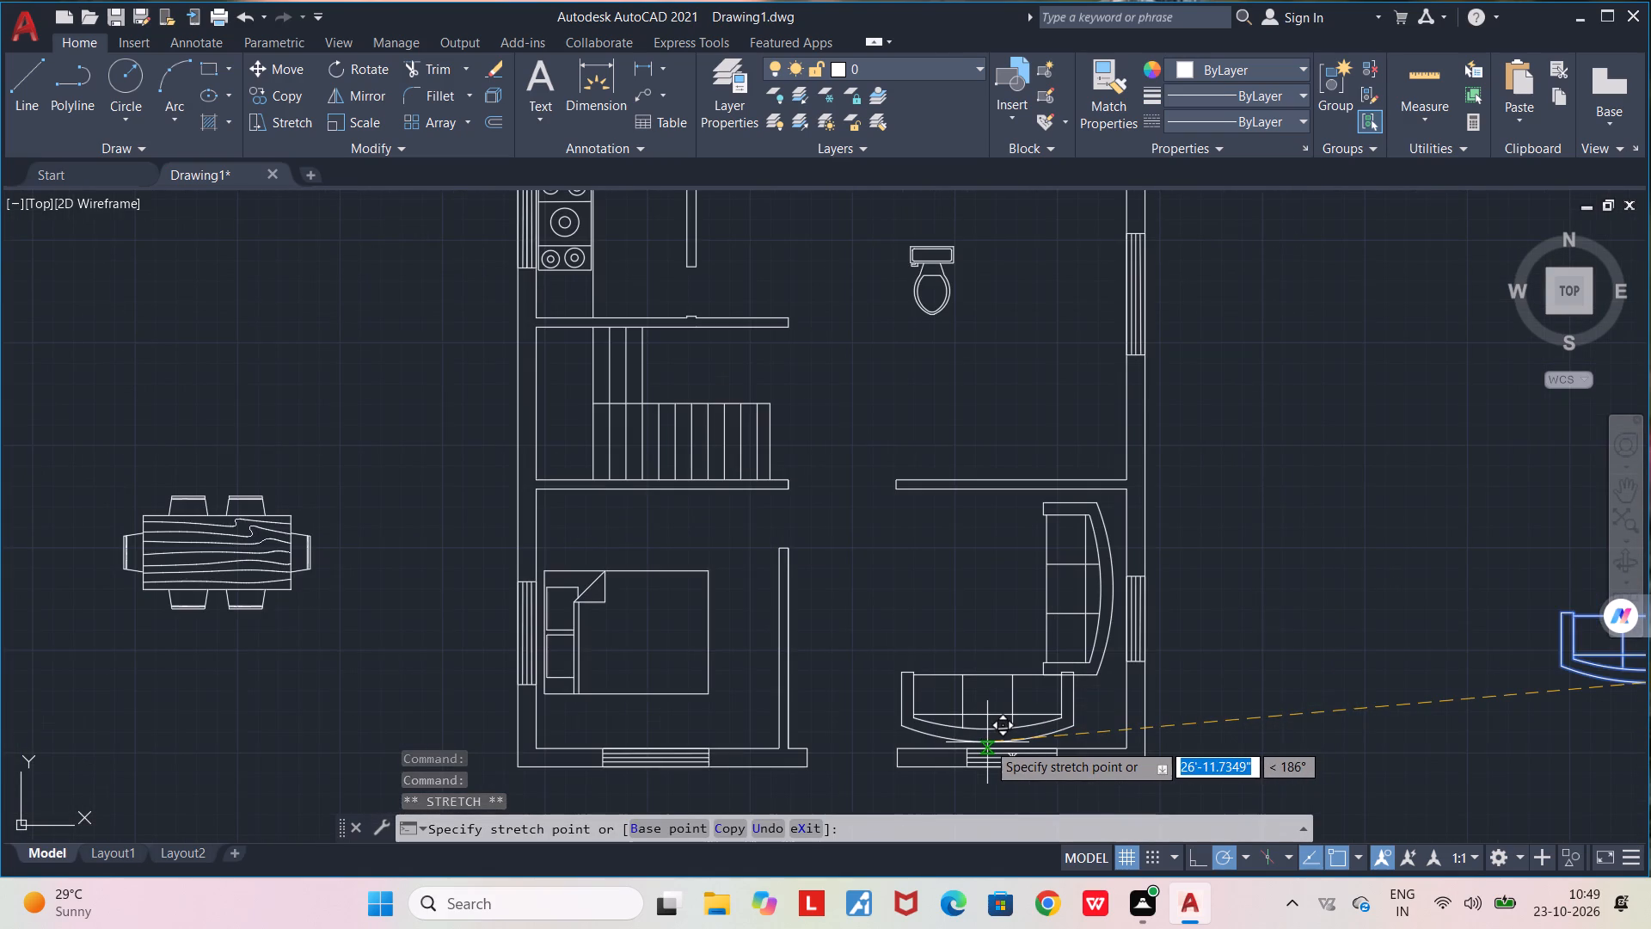
{"action": "scroll", "coordinate": [987, 742], "scroll_direction": "up", "scroll_amount": 1}
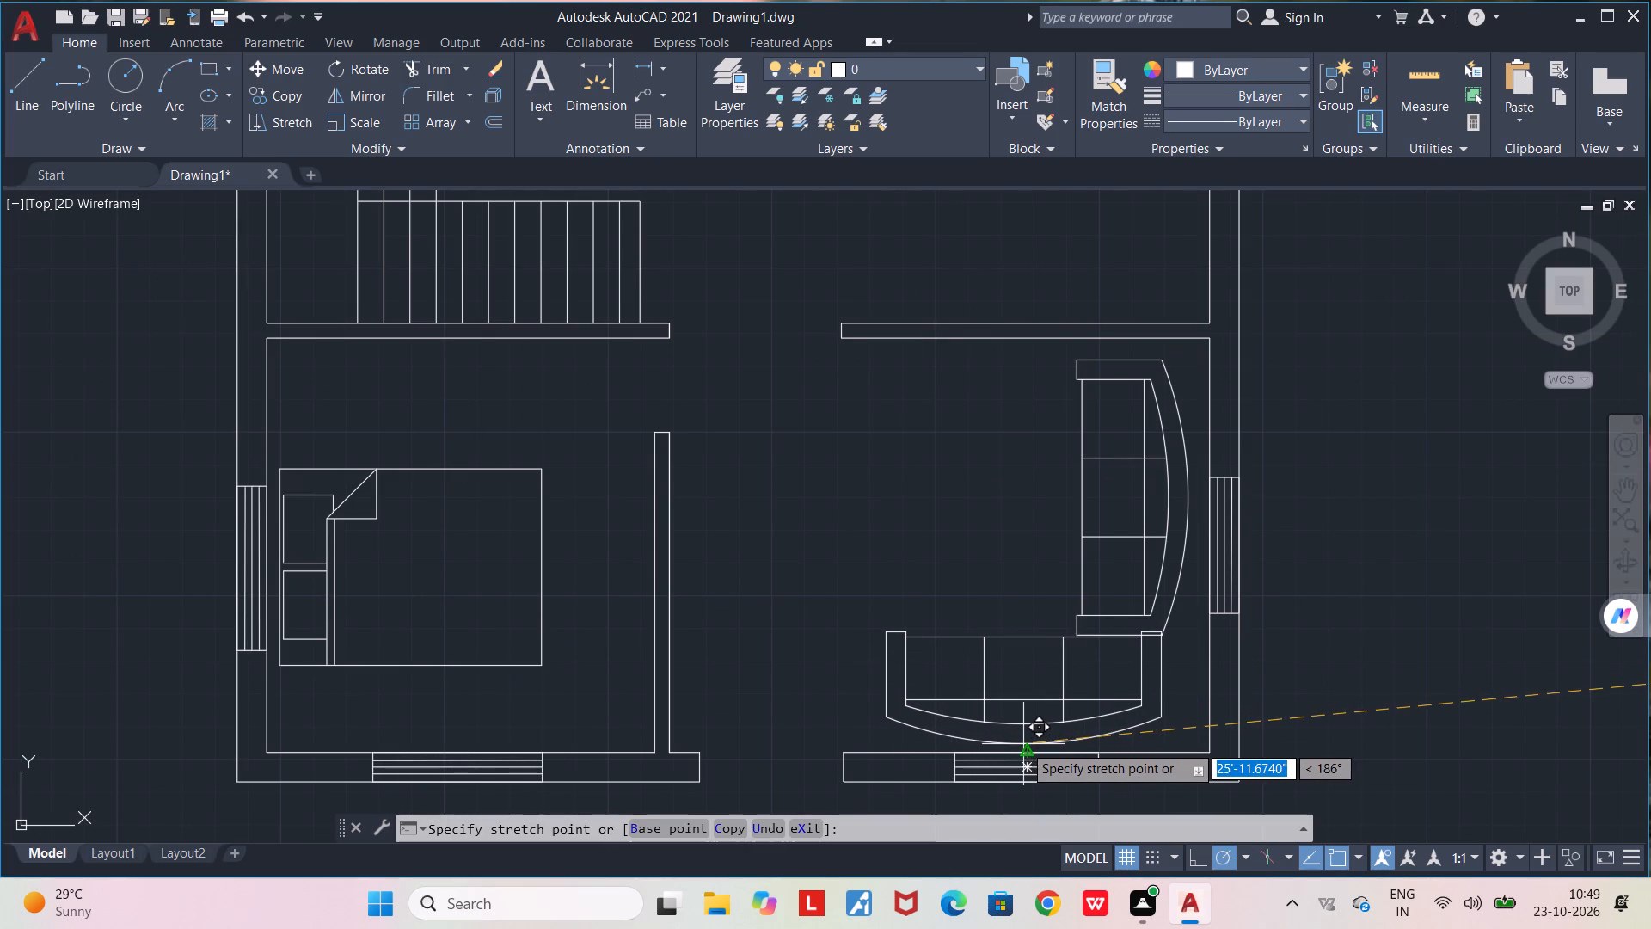
{"action": "left_click", "coordinate": [1023, 735]}
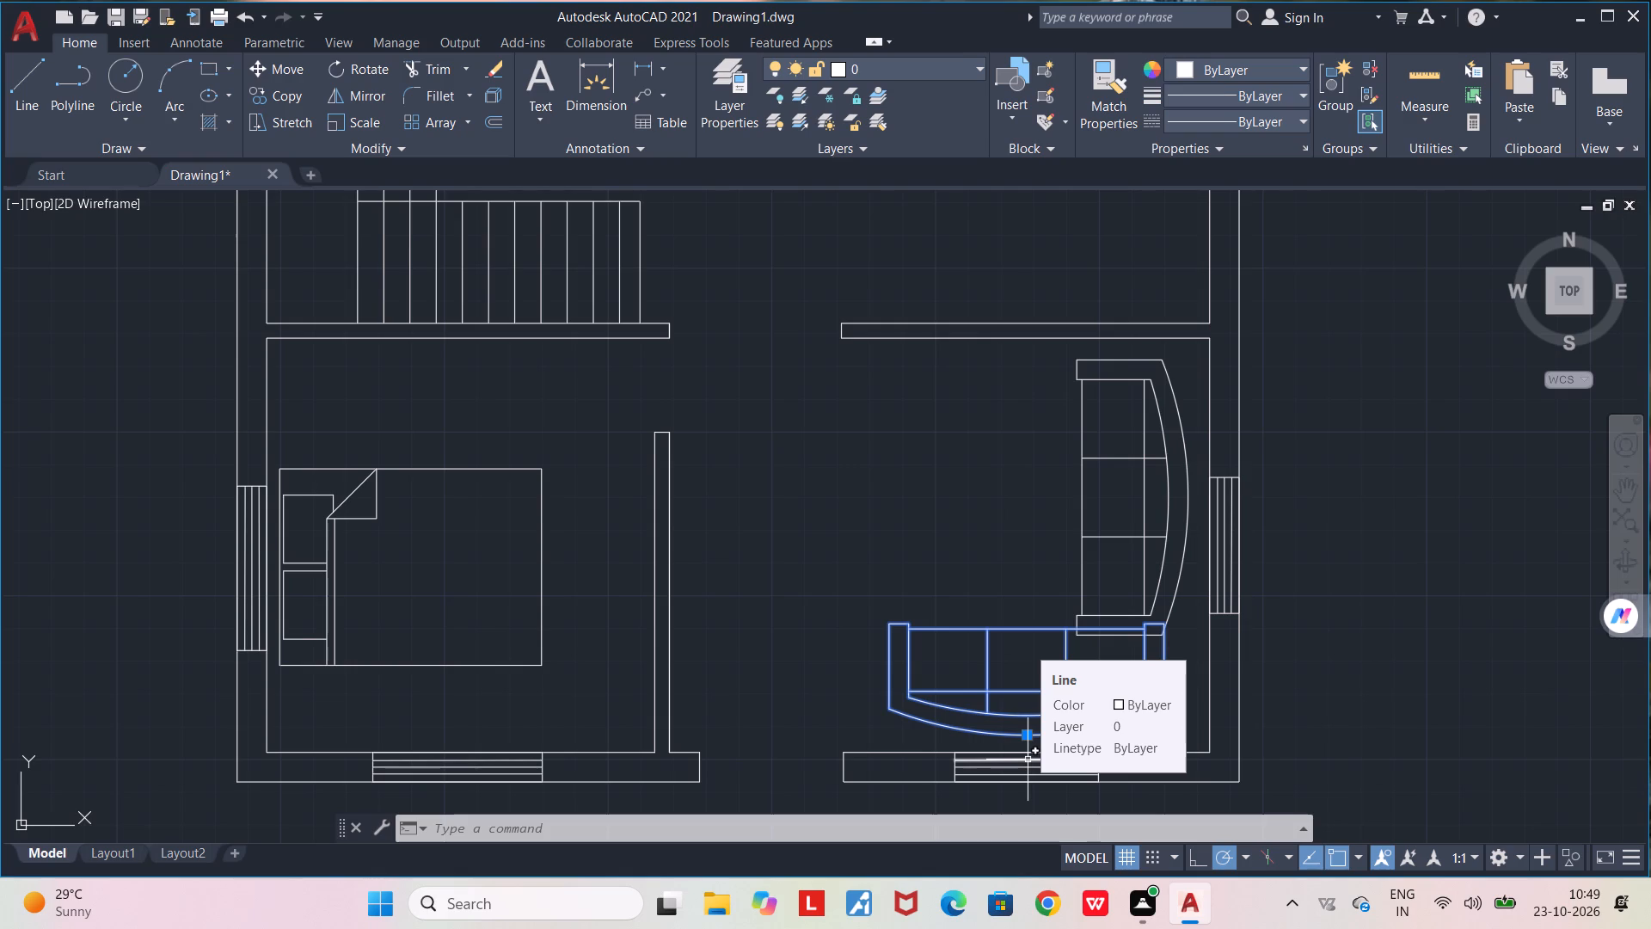
Scale the north-facing sofa down to roughly two-thirds of its size about the midpoint of its curved back.
{"action": "type", "text": "SC"}
{"action": "key", "text": "Return"}
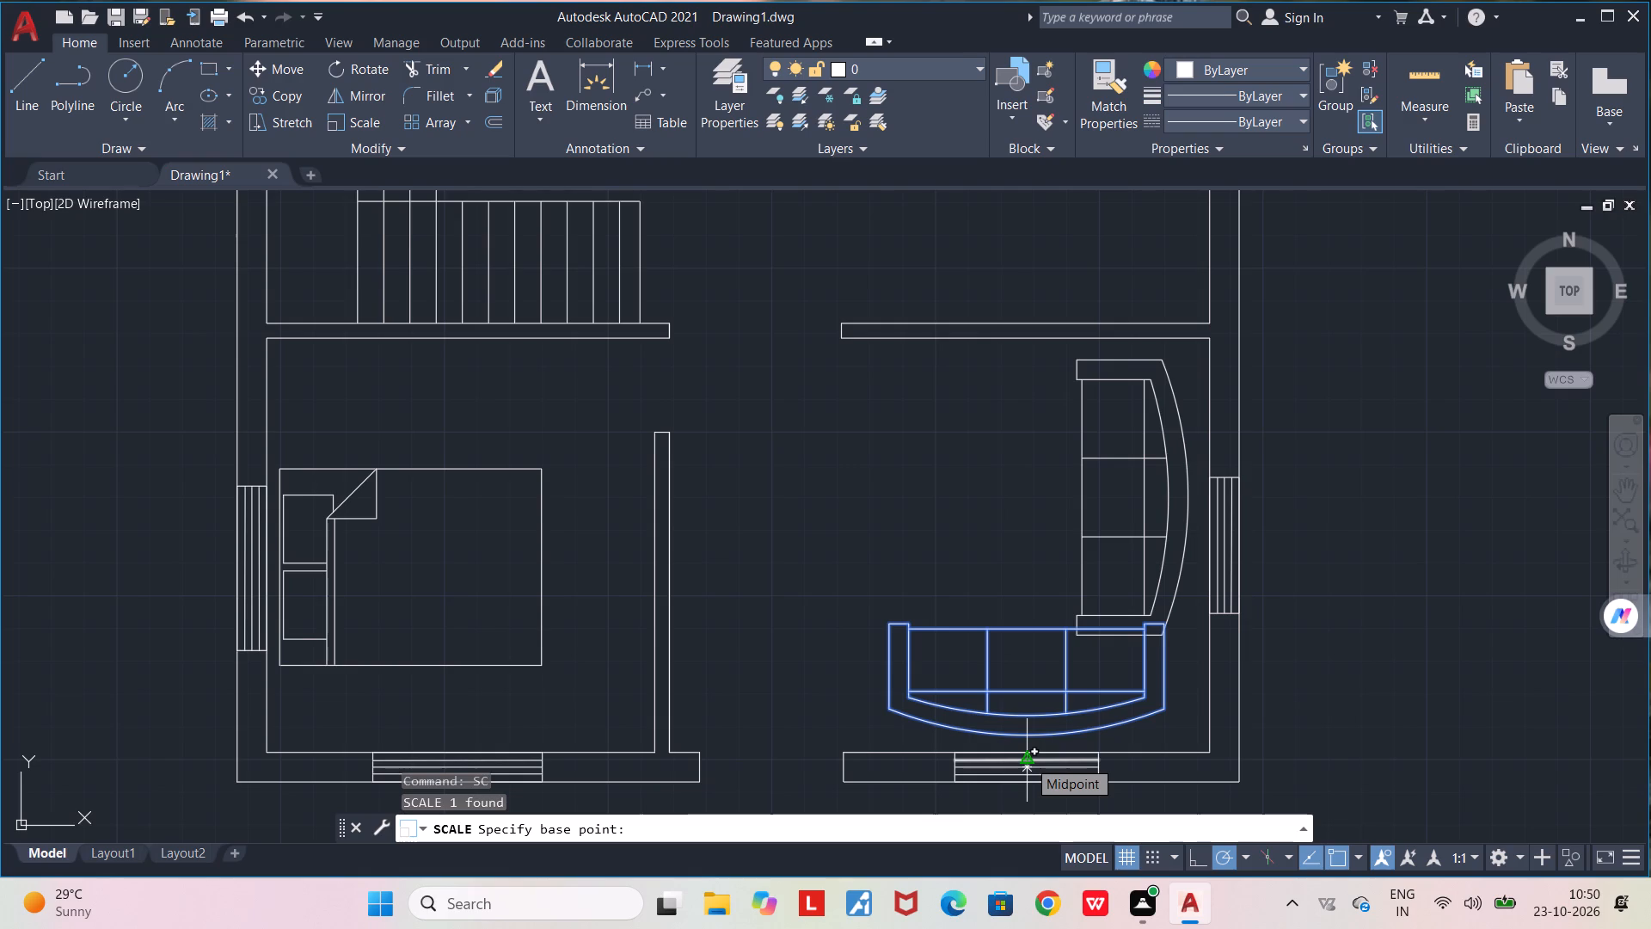
{"action": "left_click", "coordinate": [1028, 731]}
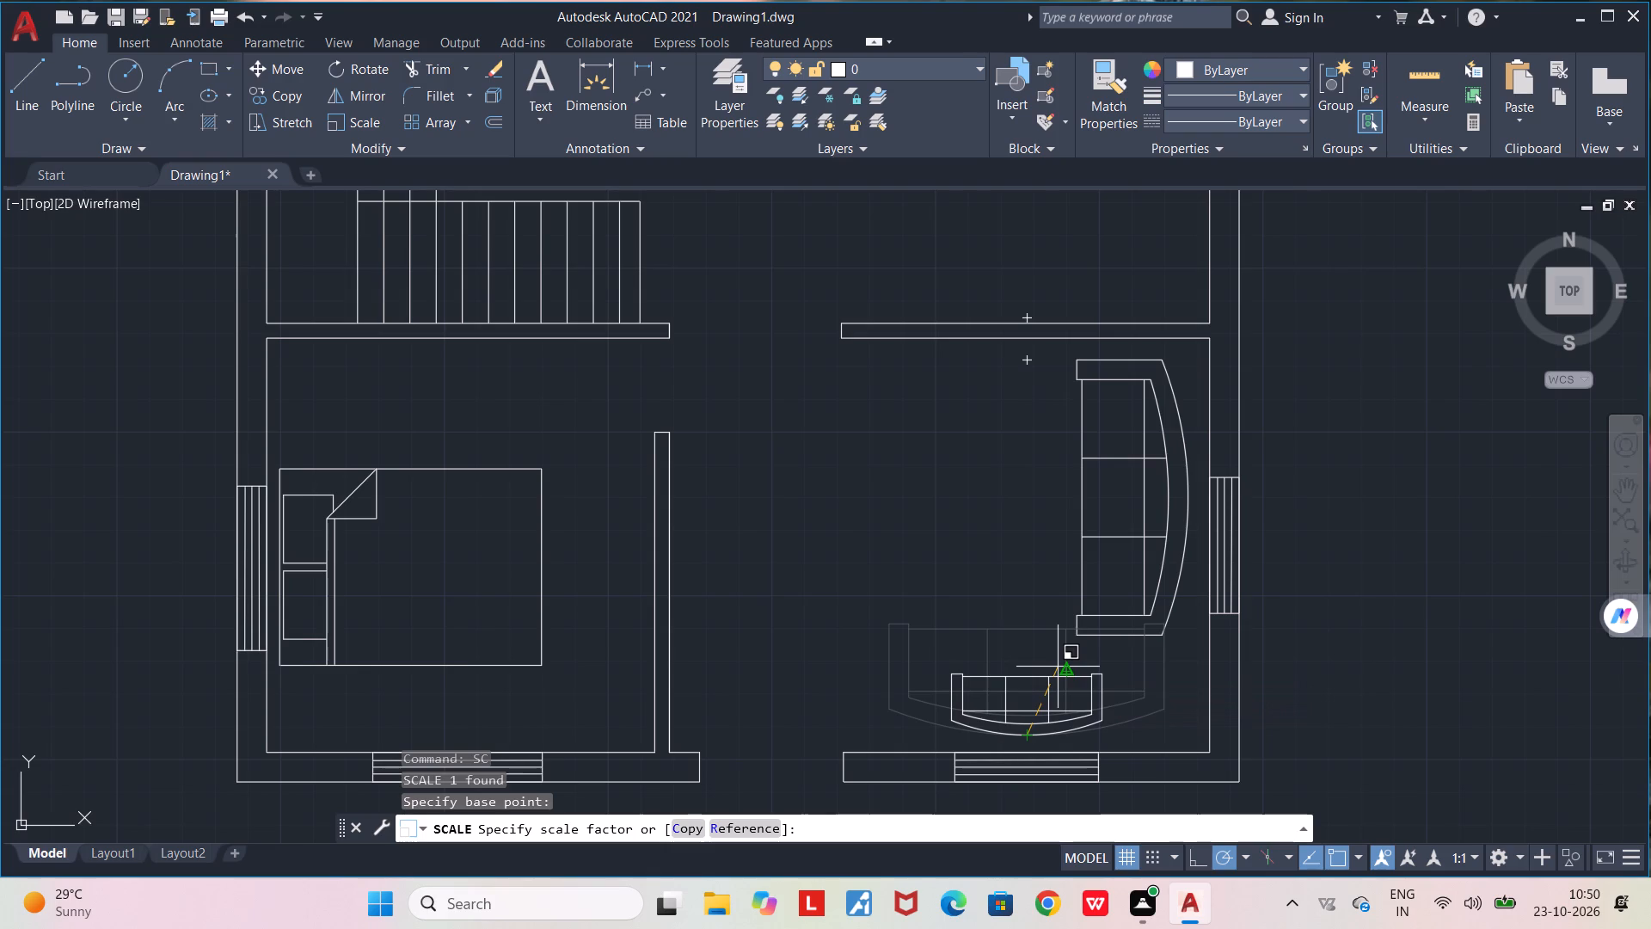
{"action": "left_click", "coordinate": [1069, 655]}
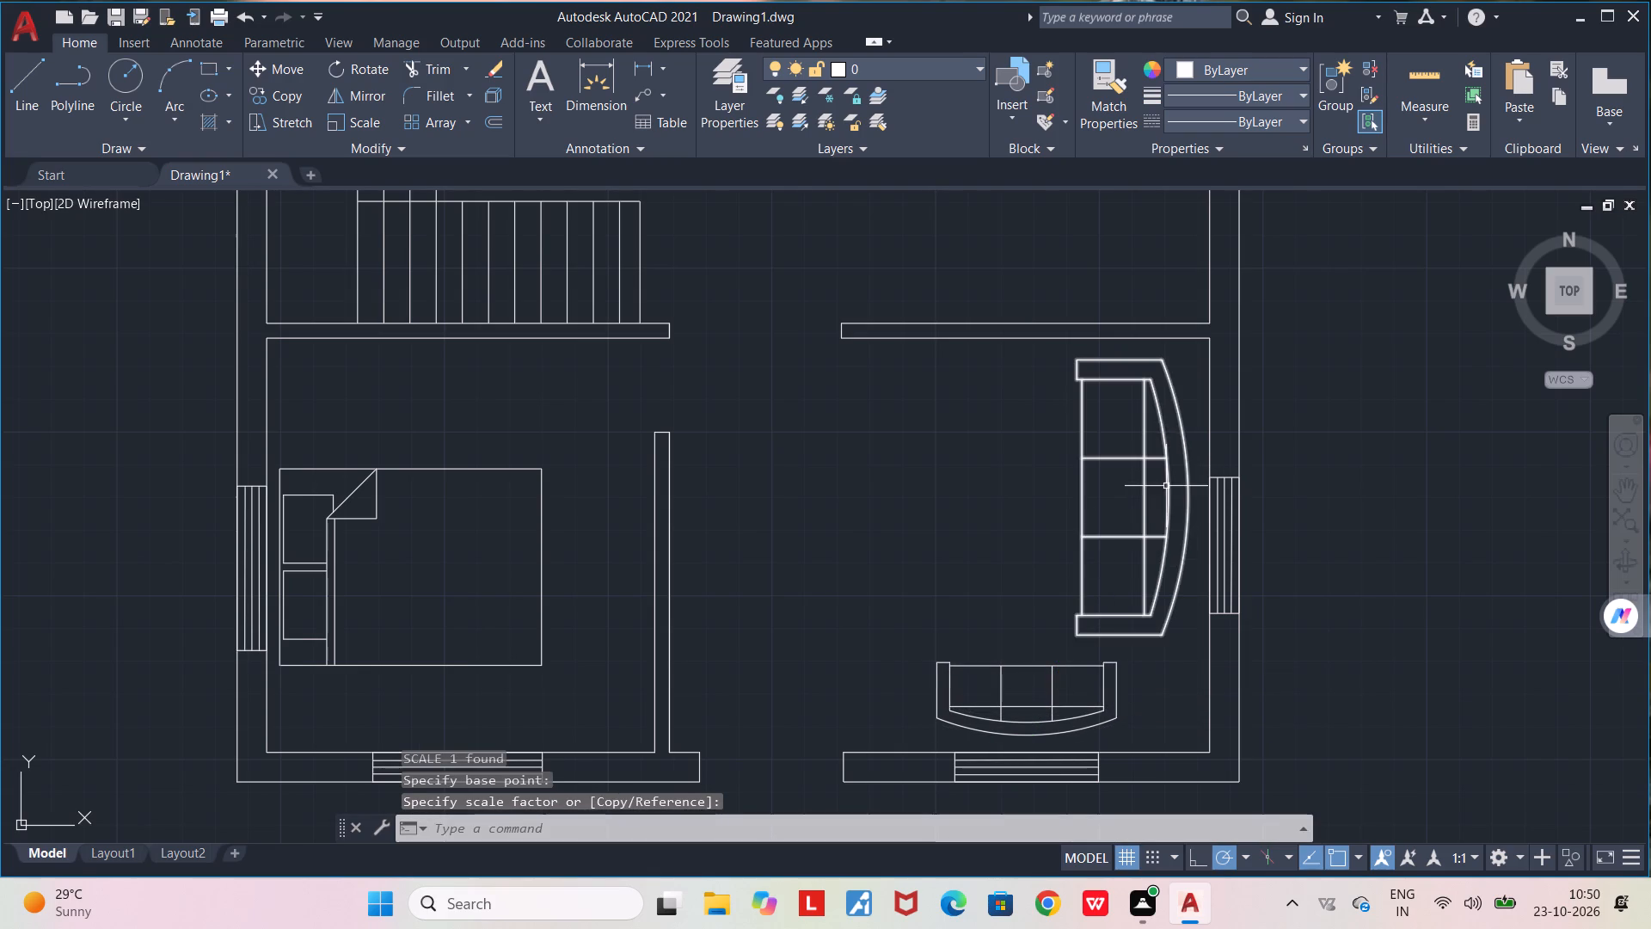
{"action": "key", "text": "space"}
{"action": "key", "text": "Escape"}
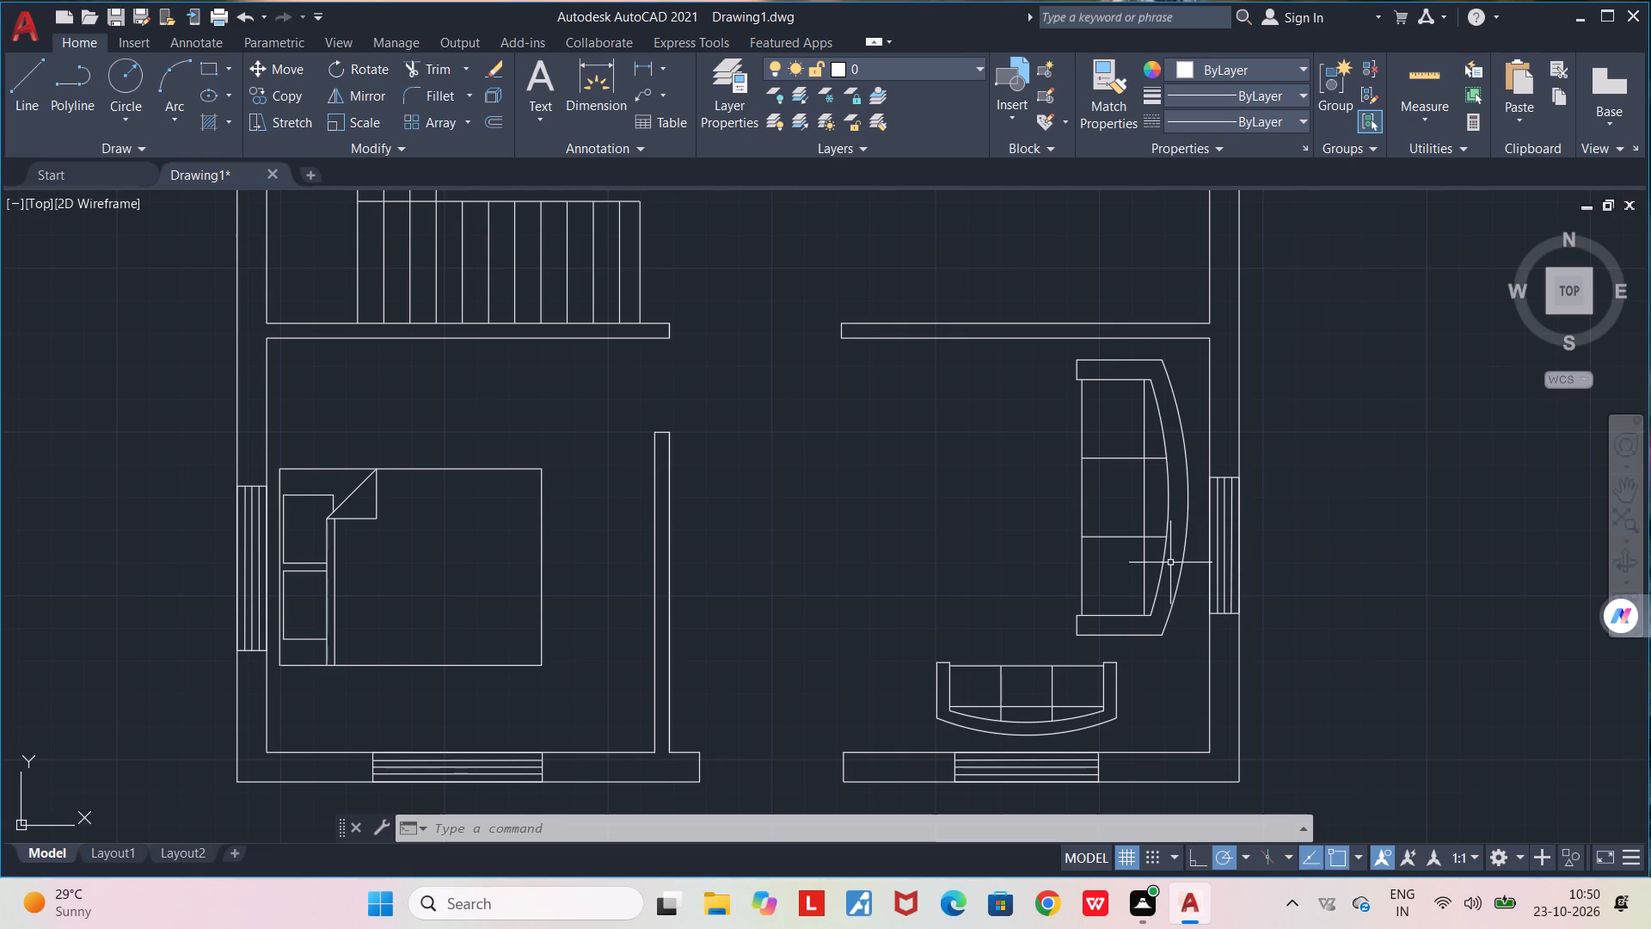
Scale the west-facing sofa down by a factor of about 0.74 about the midpoint of its curved back.
{"action": "left_click", "coordinate": [1165, 514]}
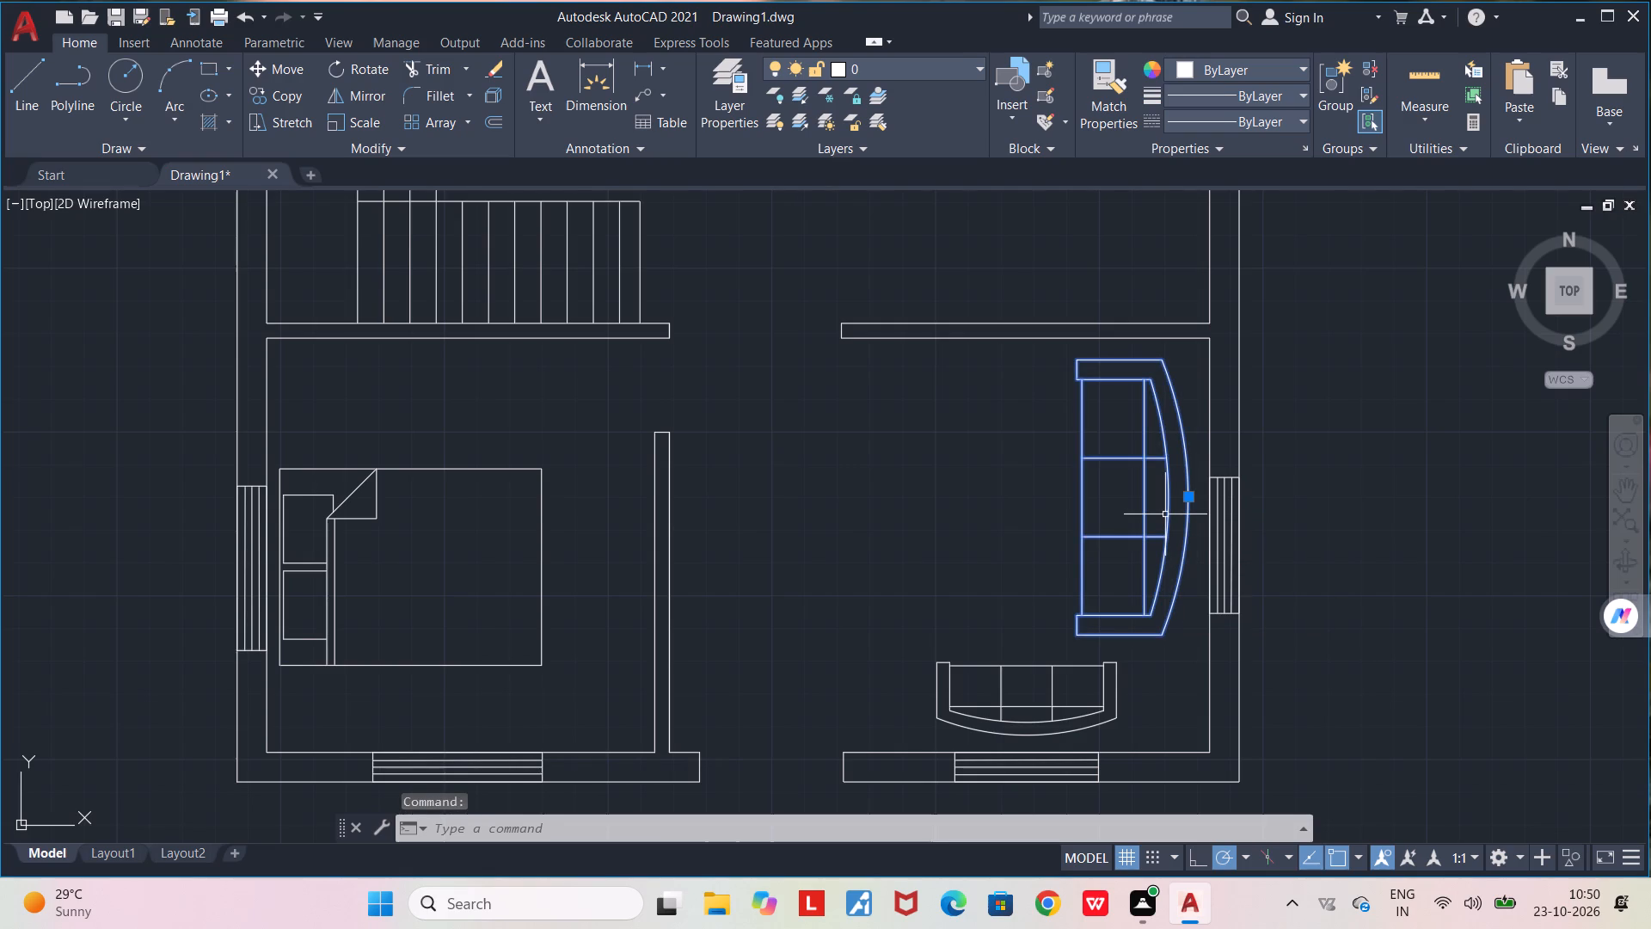
{"action": "type", "text": "SC"}
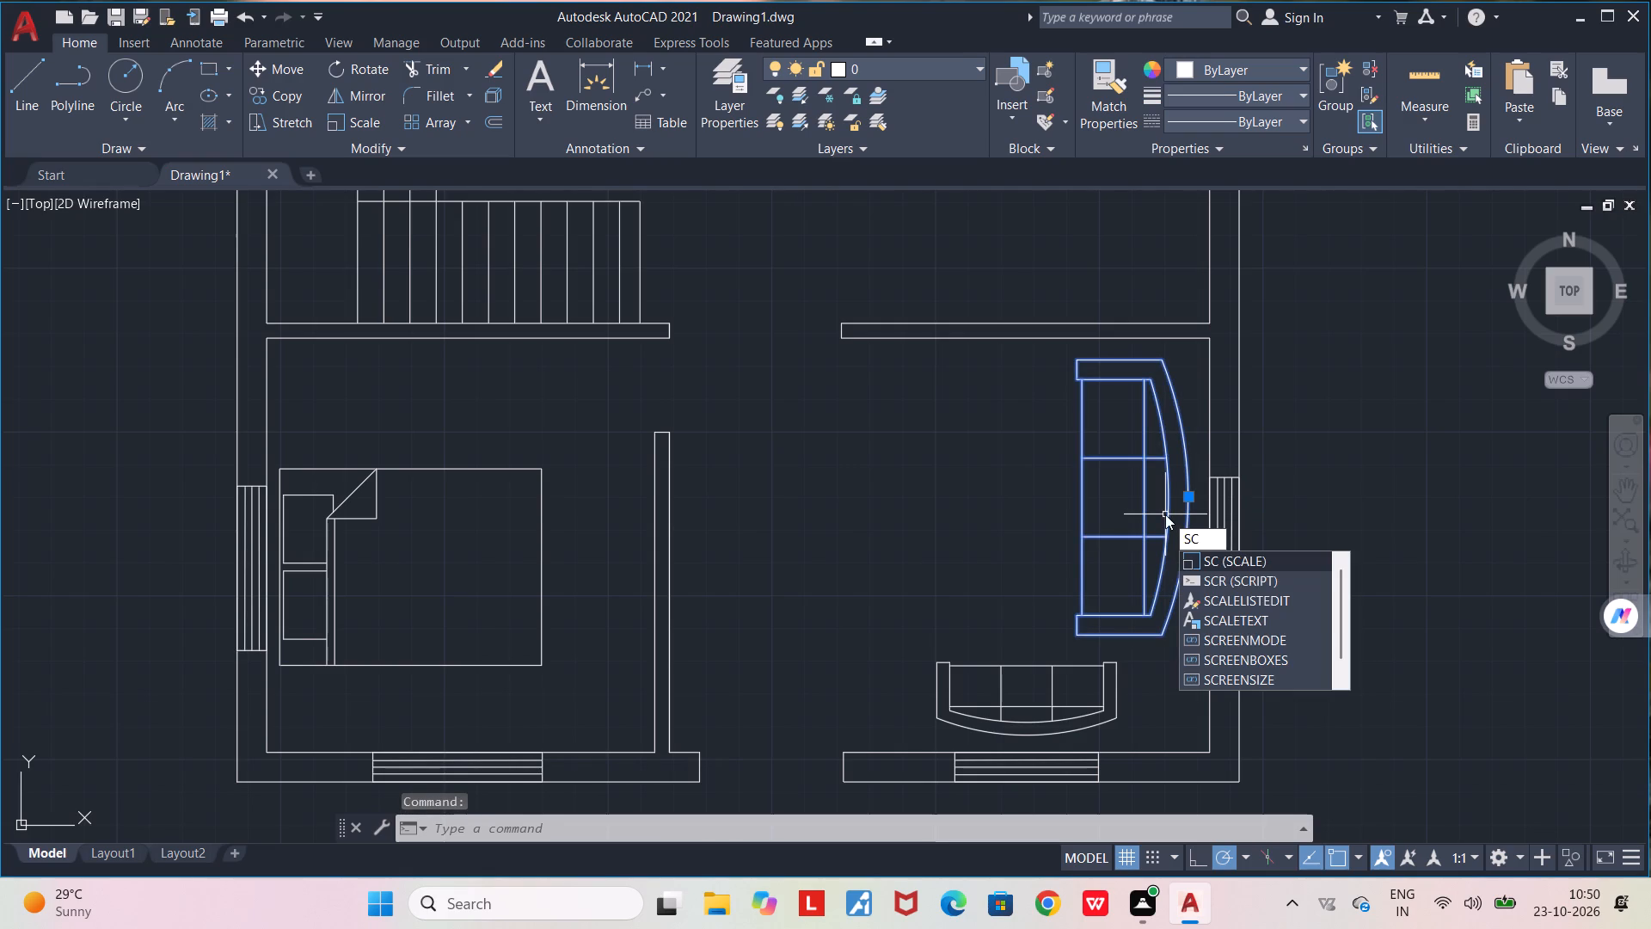
{"action": "key", "text": "Return"}
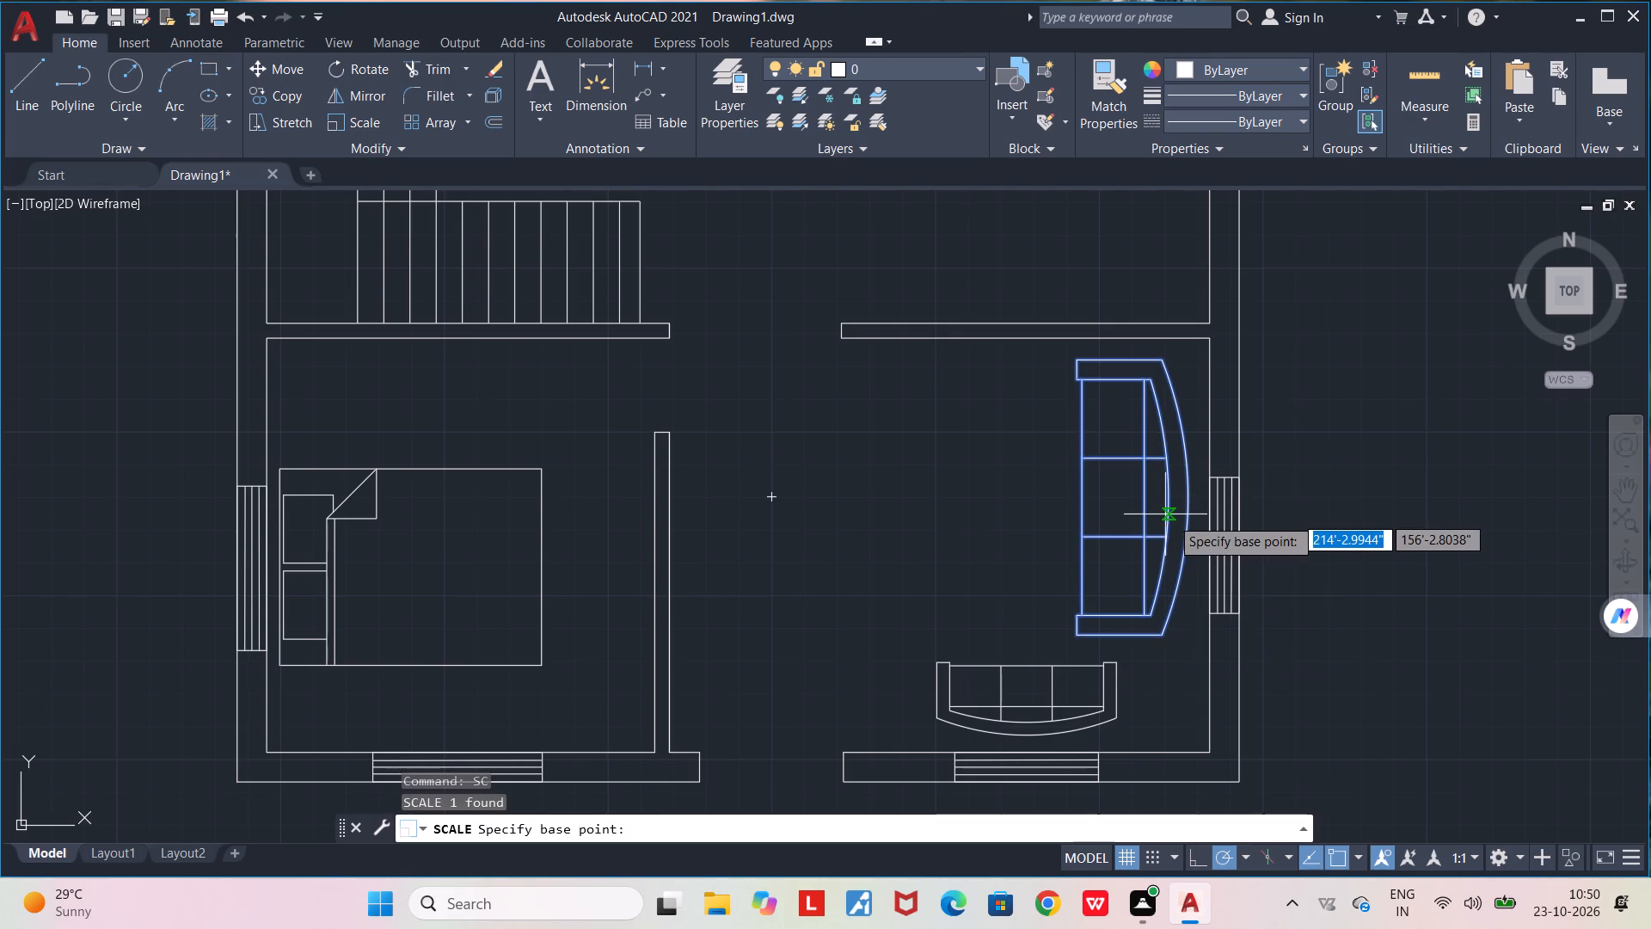
{"action": "left_click", "coordinate": [1188, 496]}
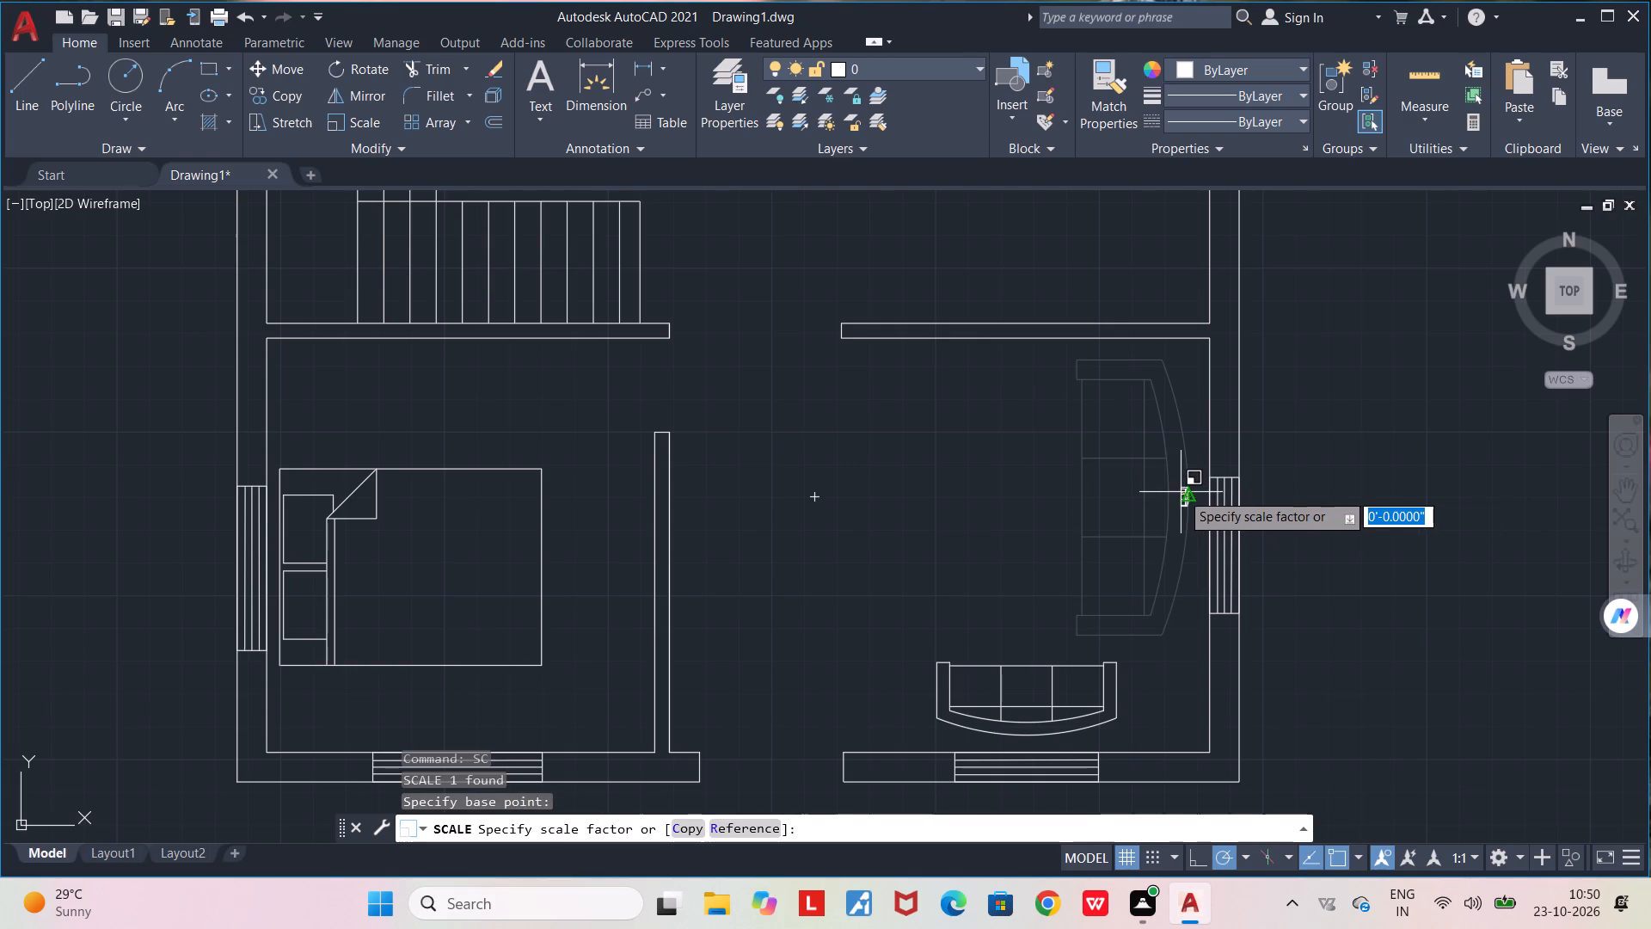
{"action": "left_click", "coordinate": [1094, 459]}
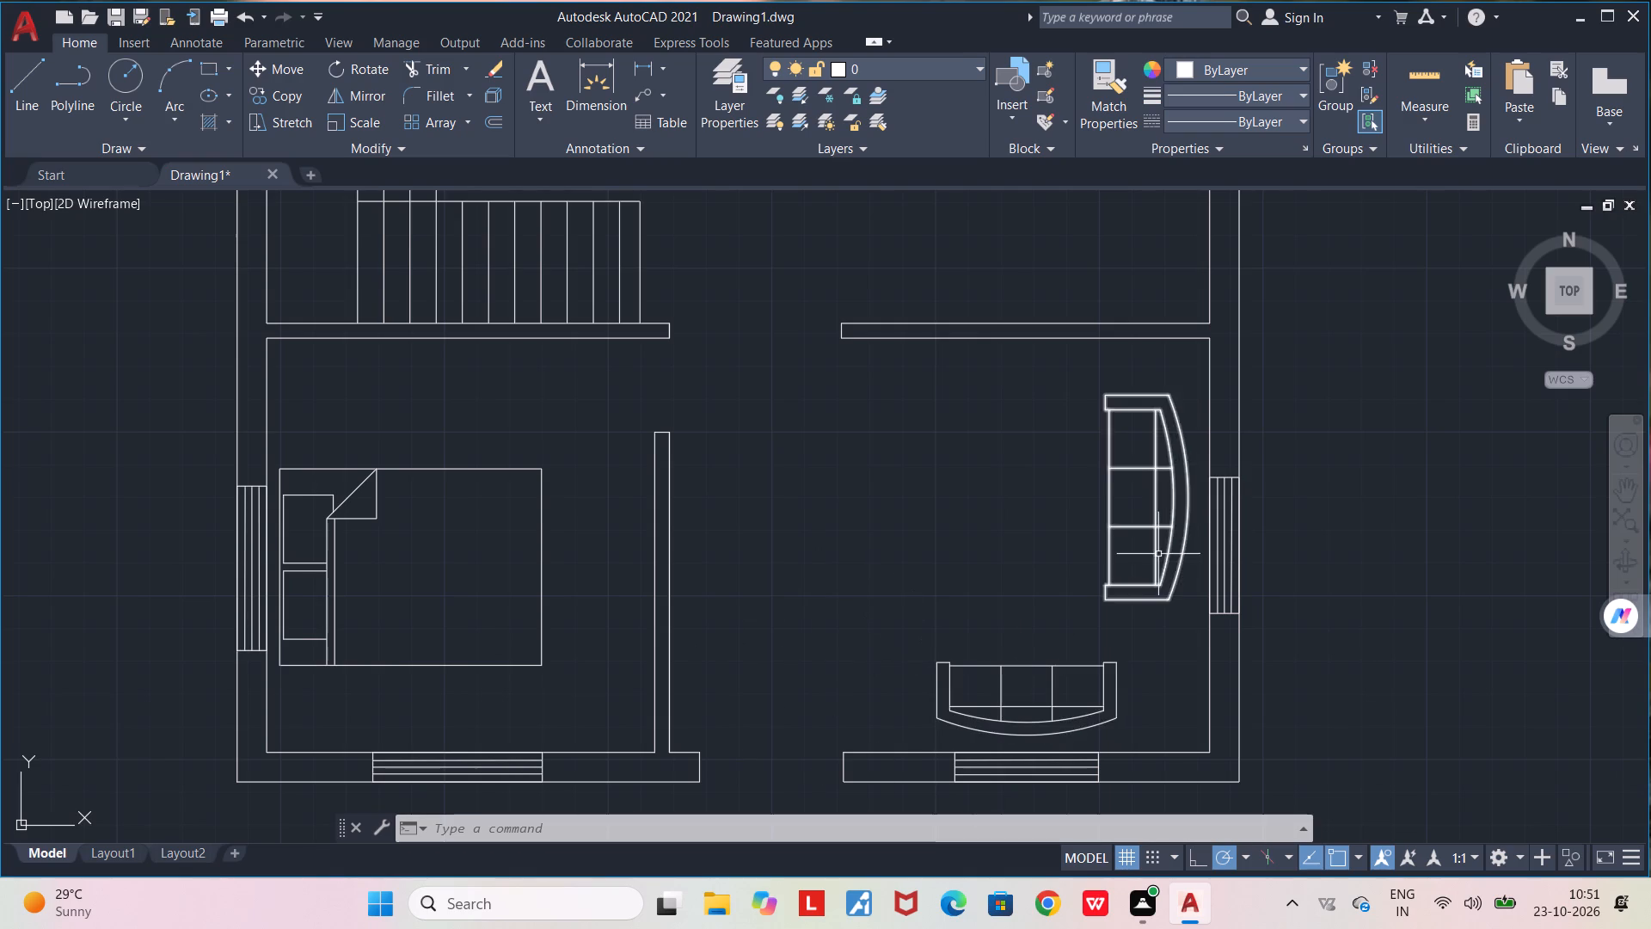
Move the north-facing sofa slightly north, widening the gap between its back and the south wall.
{"action": "left_click", "coordinate": [1046, 668]}
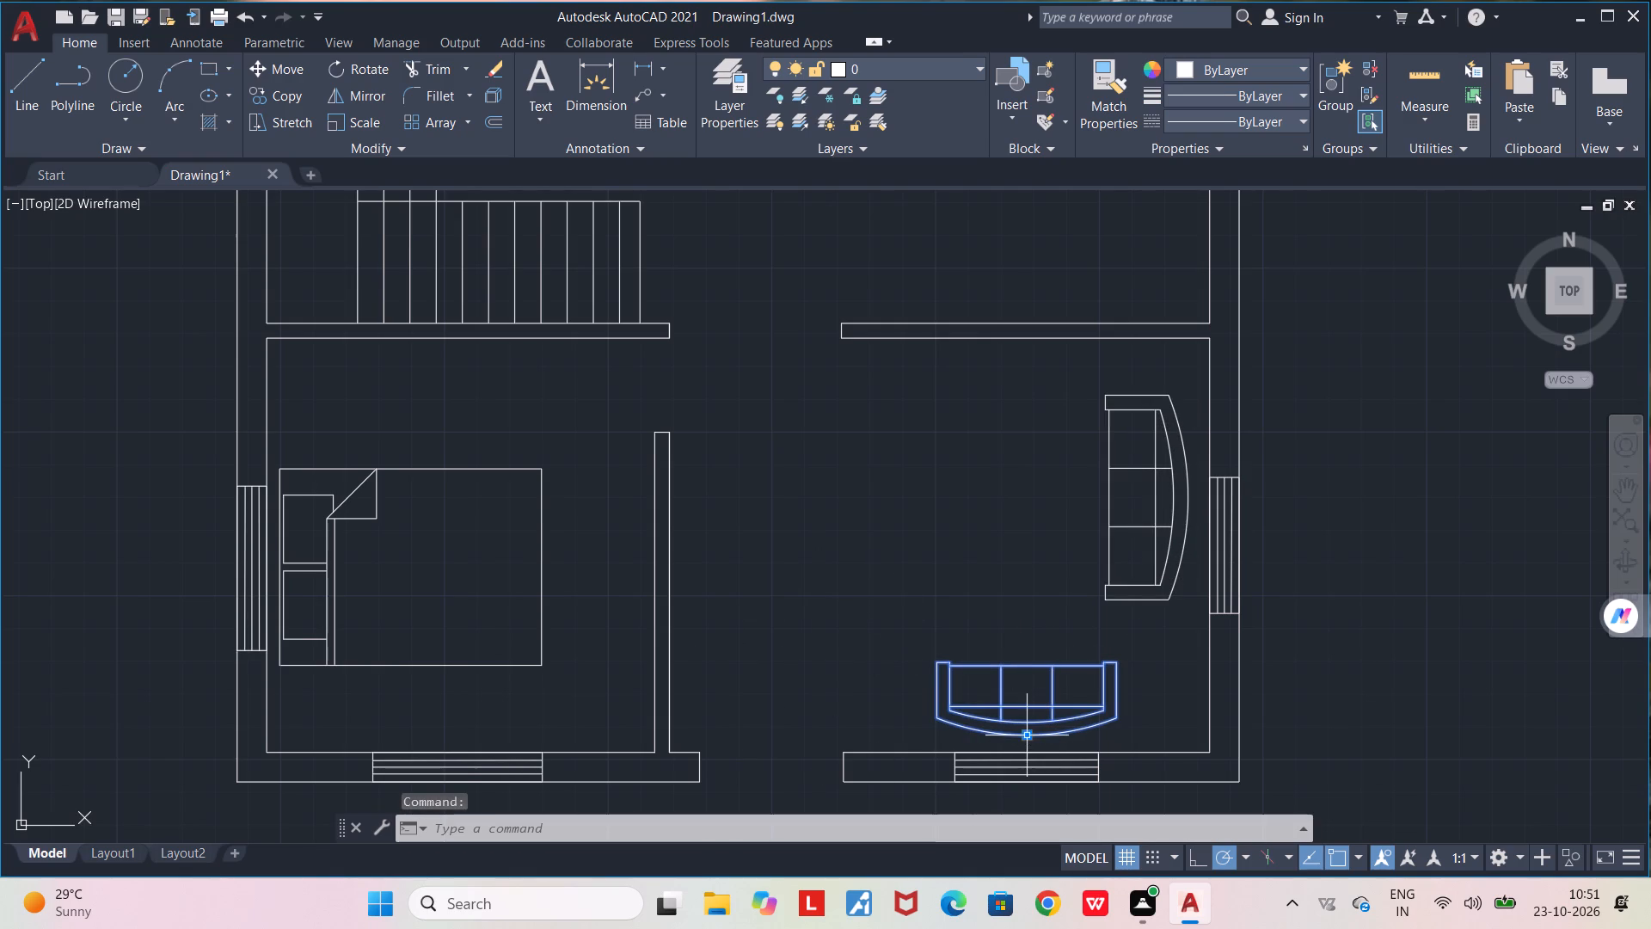
{"action": "left_click", "coordinate": [1024, 741]}
{"action": "left_click", "coordinate": [1027, 712]}
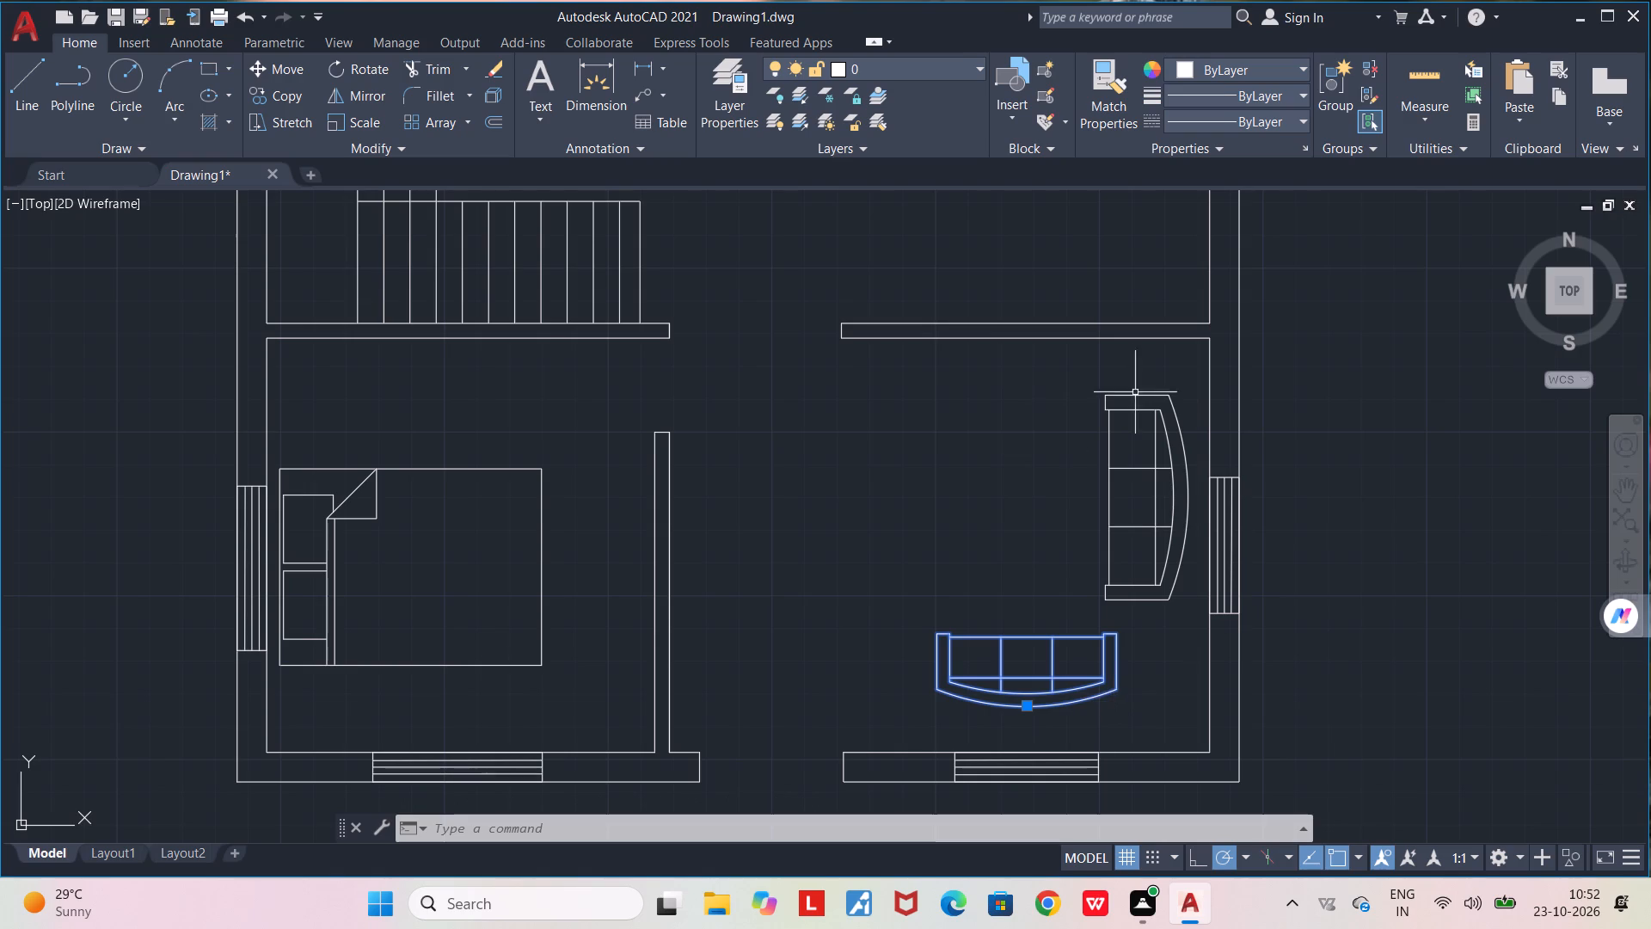
Add the west-facing sofa to the selection alongside the north-facing sofa in the southeast room.
{"action": "left_click", "coordinate": [1114, 464]}
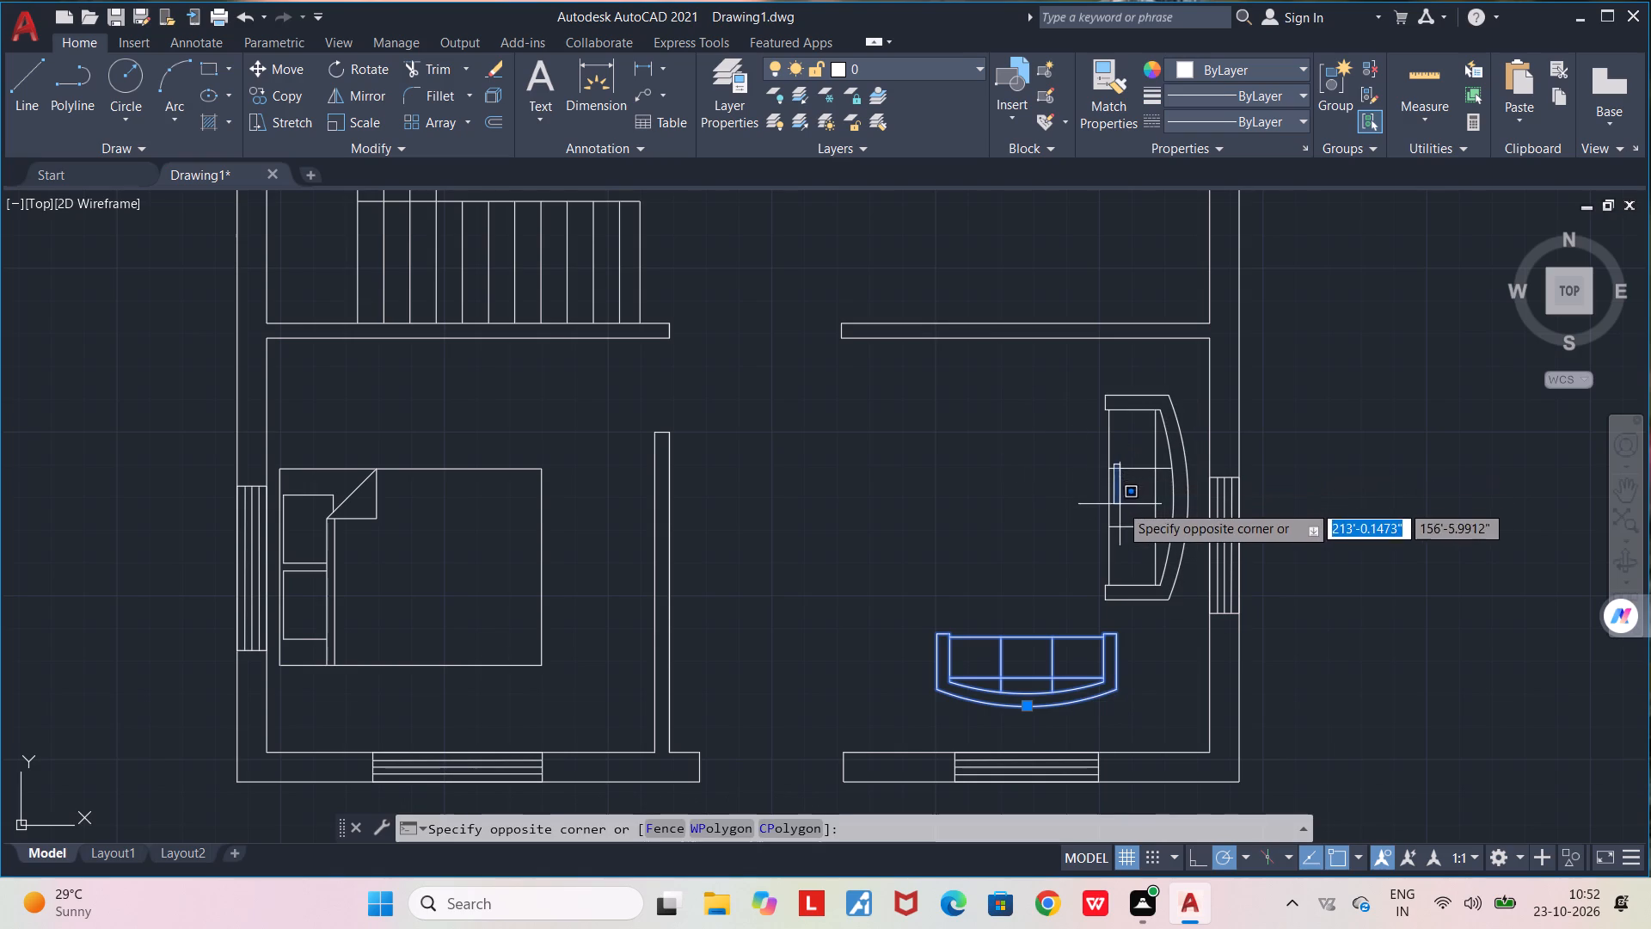
{"action": "left_click", "coordinate": [1087, 466]}
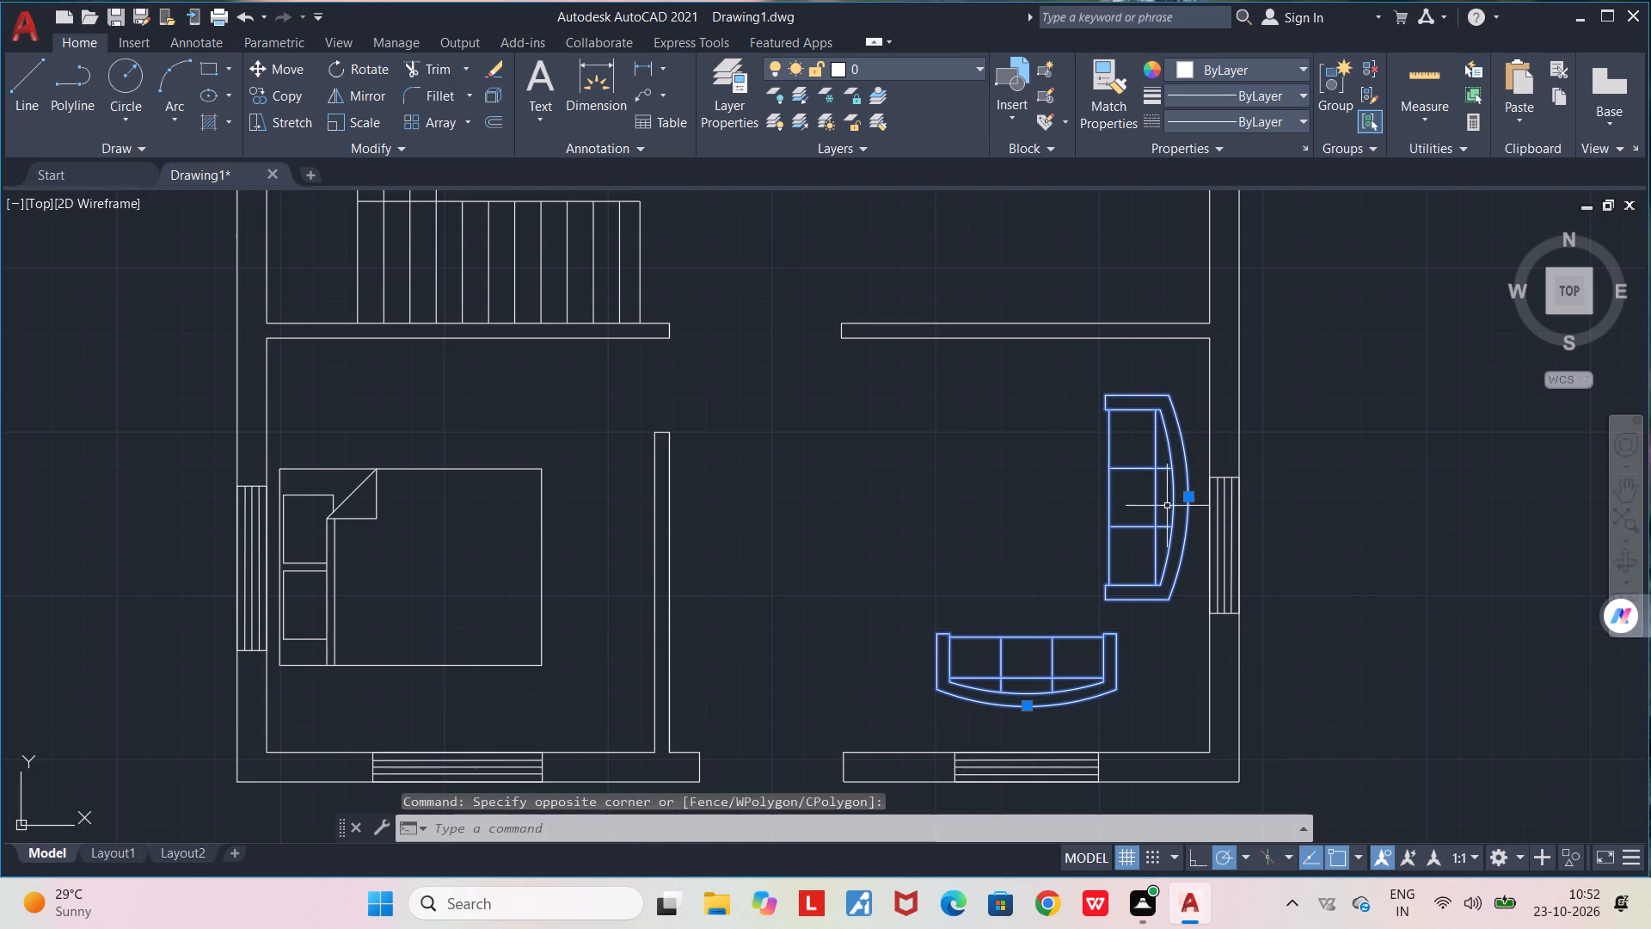
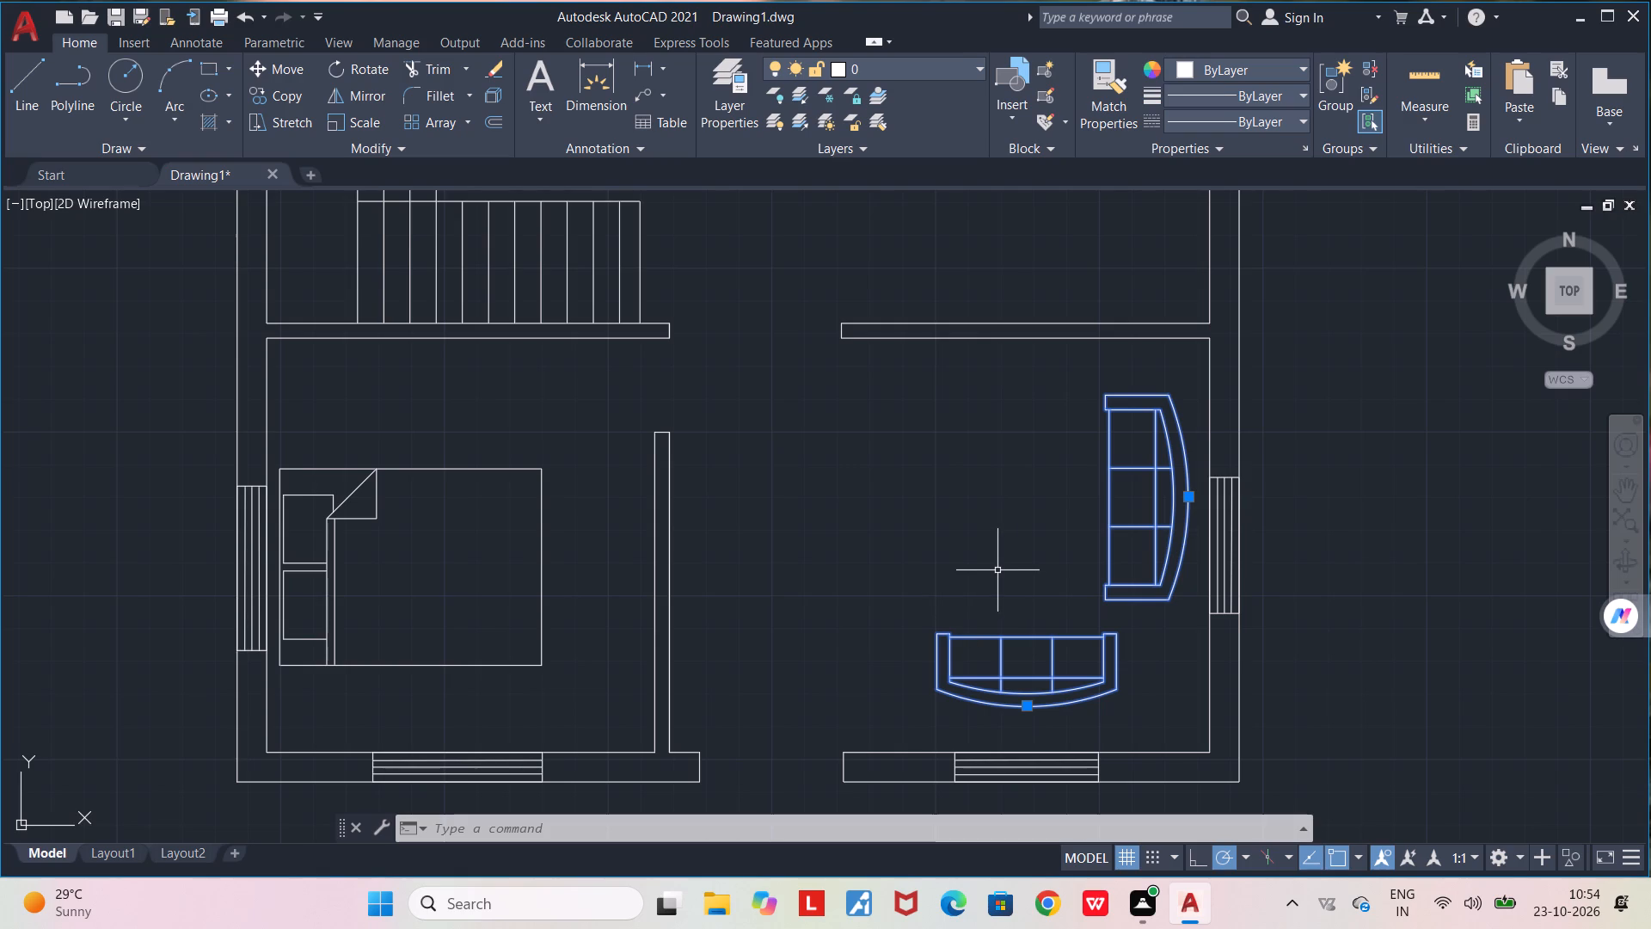
Move the toilet into the narrow room between the two upper bedrooms, with its tank centred against the wall below the window.
{"action": "scroll", "coordinate": [946, 561], "scroll_direction": "down", "scroll_amount": 1}
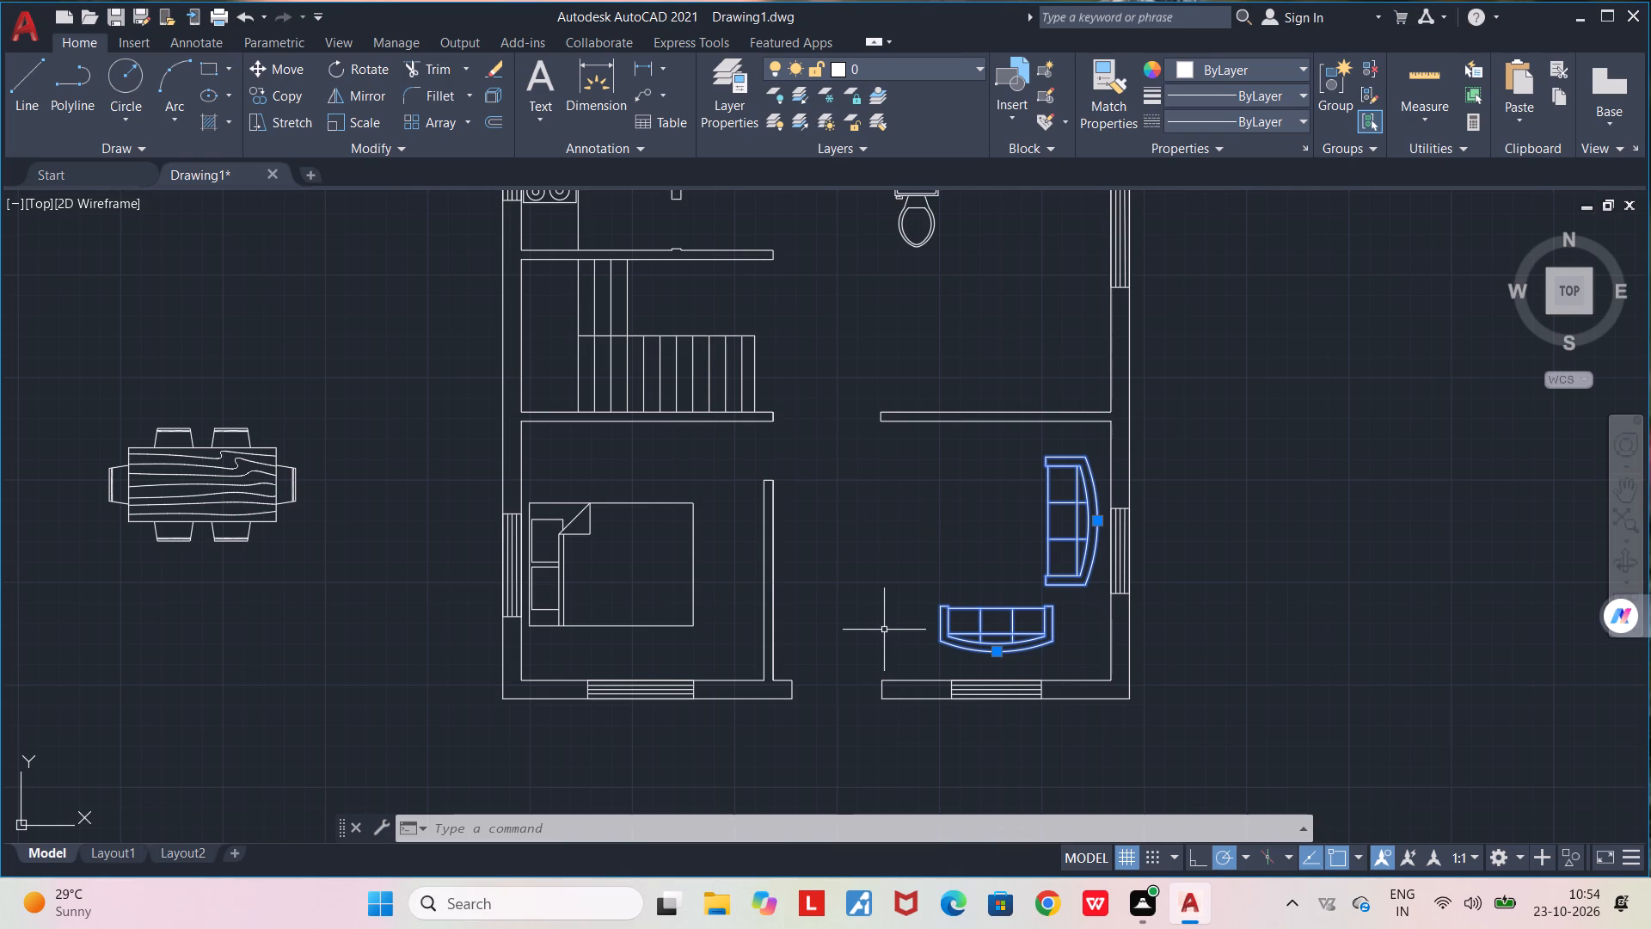
{"action": "middle_click_drag", "start_coordinate": [884, 630], "coordinate": [921, 679]}
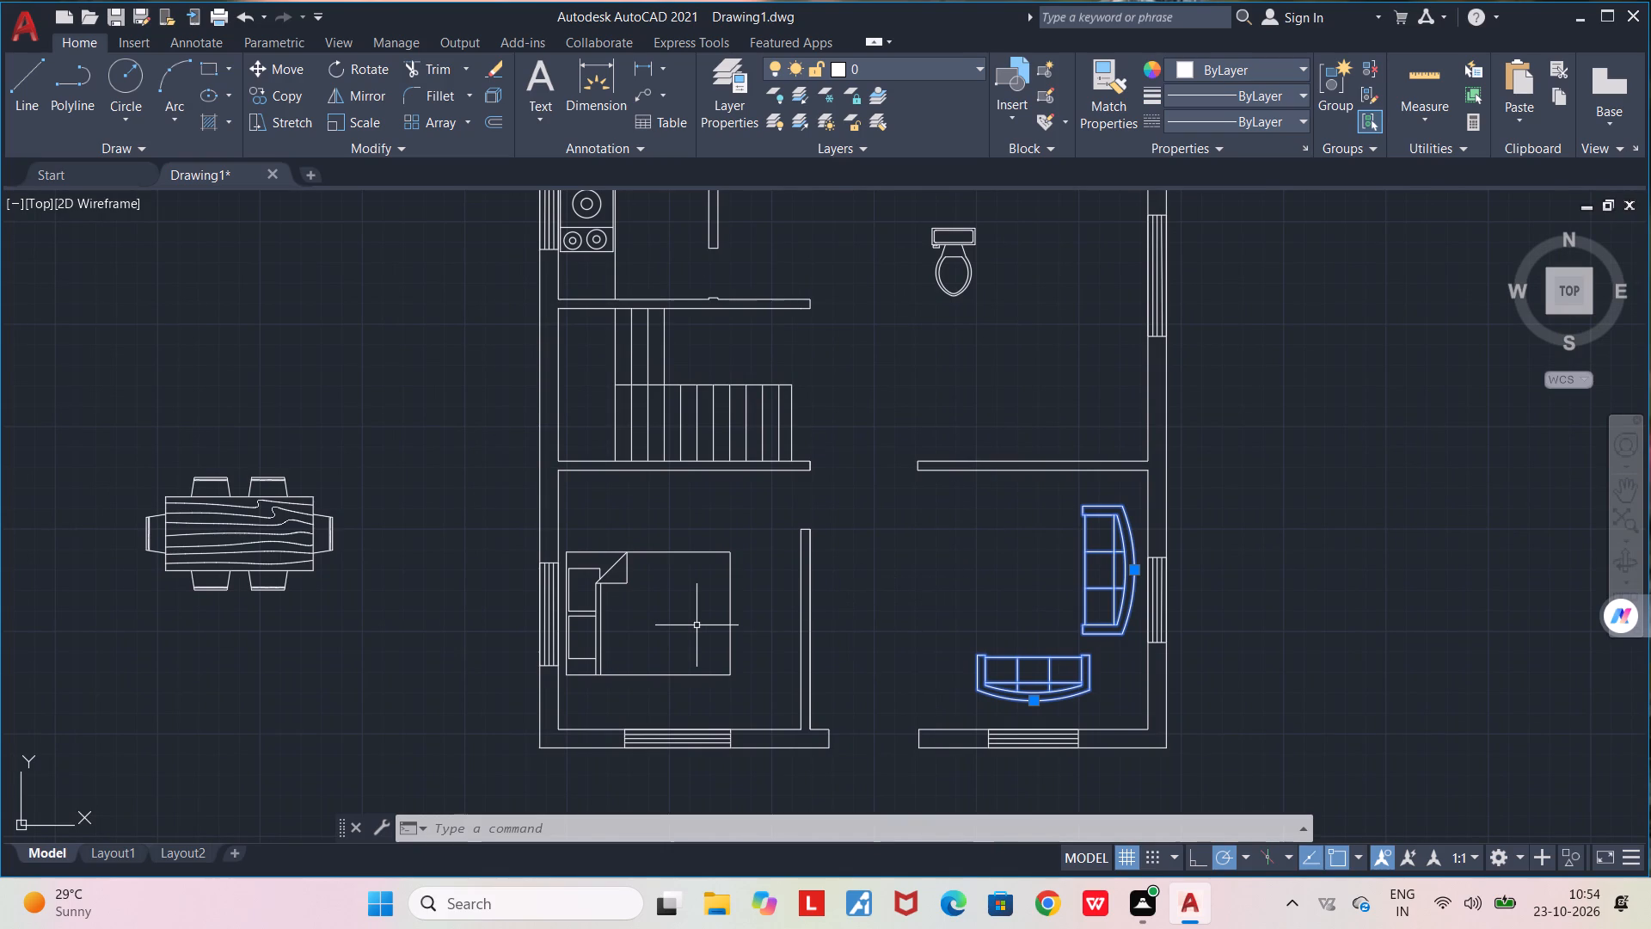
{"action": "scroll", "coordinate": [695, 624], "scroll_direction": "down", "scroll_amount": 1}
{"action": "middle_click_drag", "start_coordinate": [817, 454], "coordinate": [813, 693]}
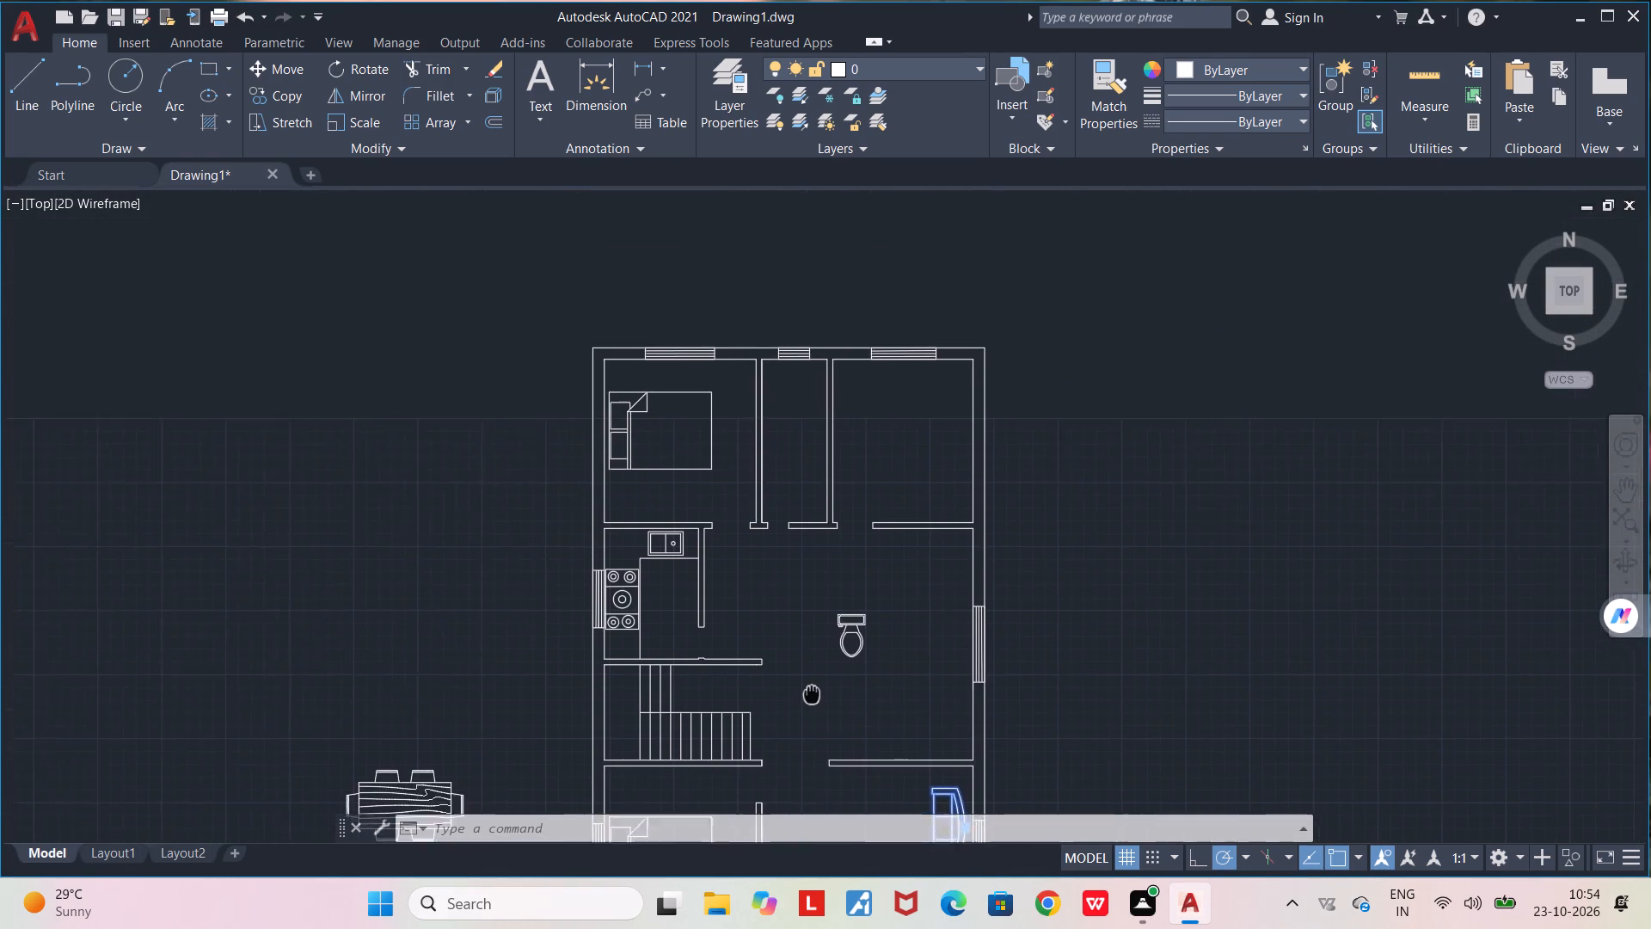
{"action": "middle_click_drag", "start_coordinate": [813, 693], "coordinate": [829, 740]}
{"action": "left_click", "coordinate": [875, 674]}
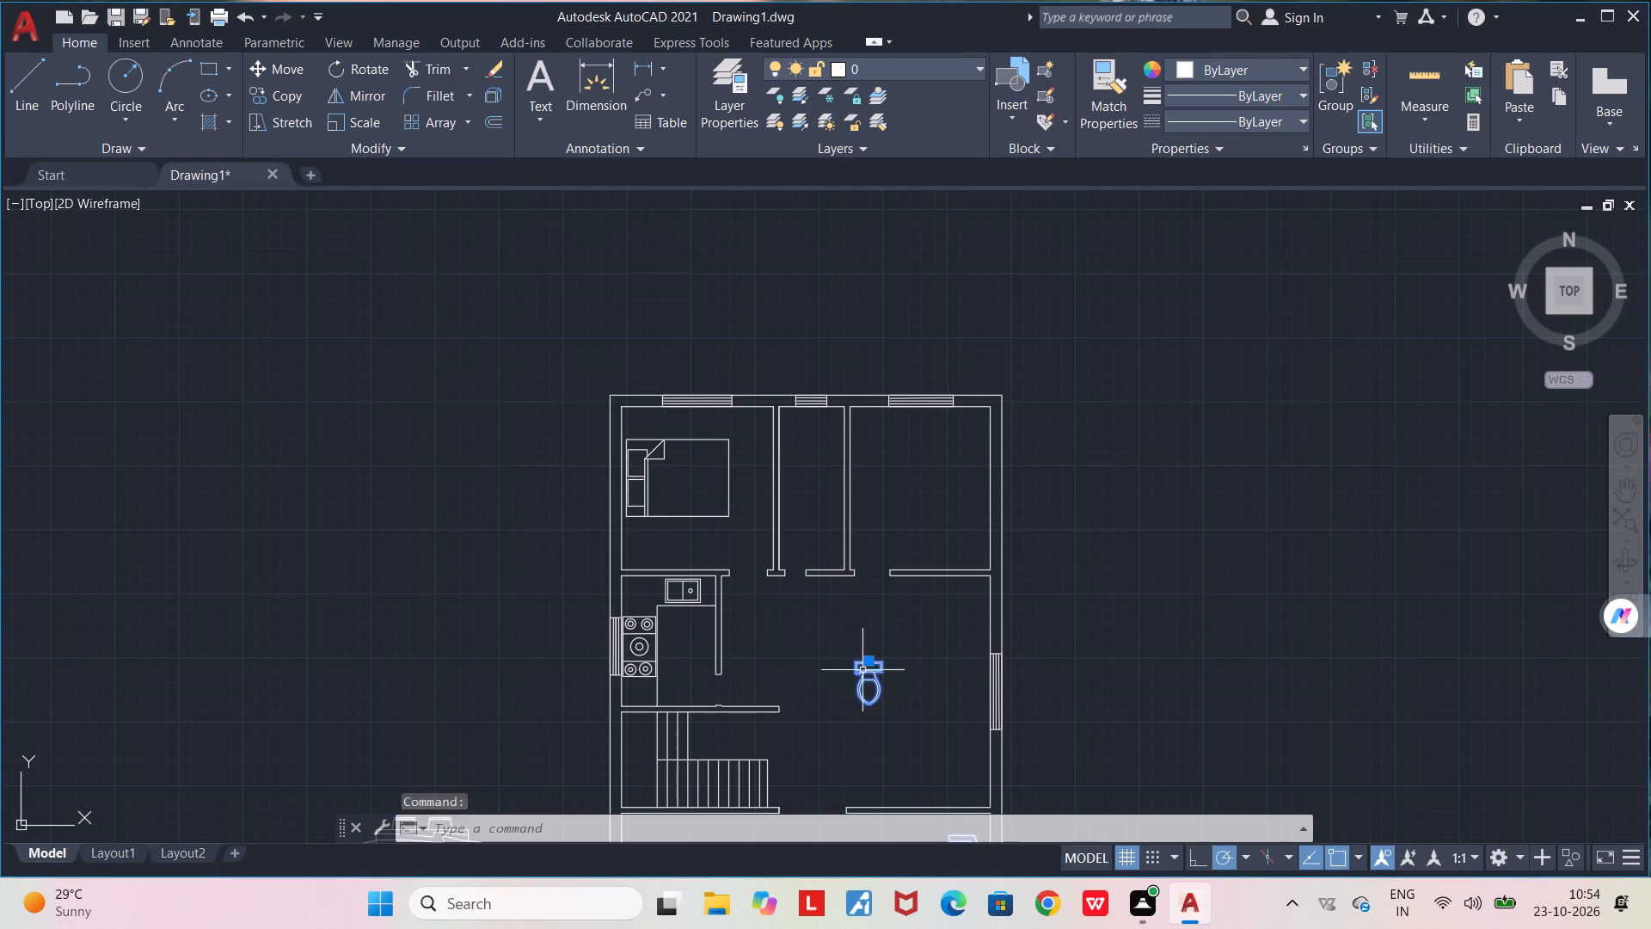
{"action": "left_click", "coordinate": [873, 662]}
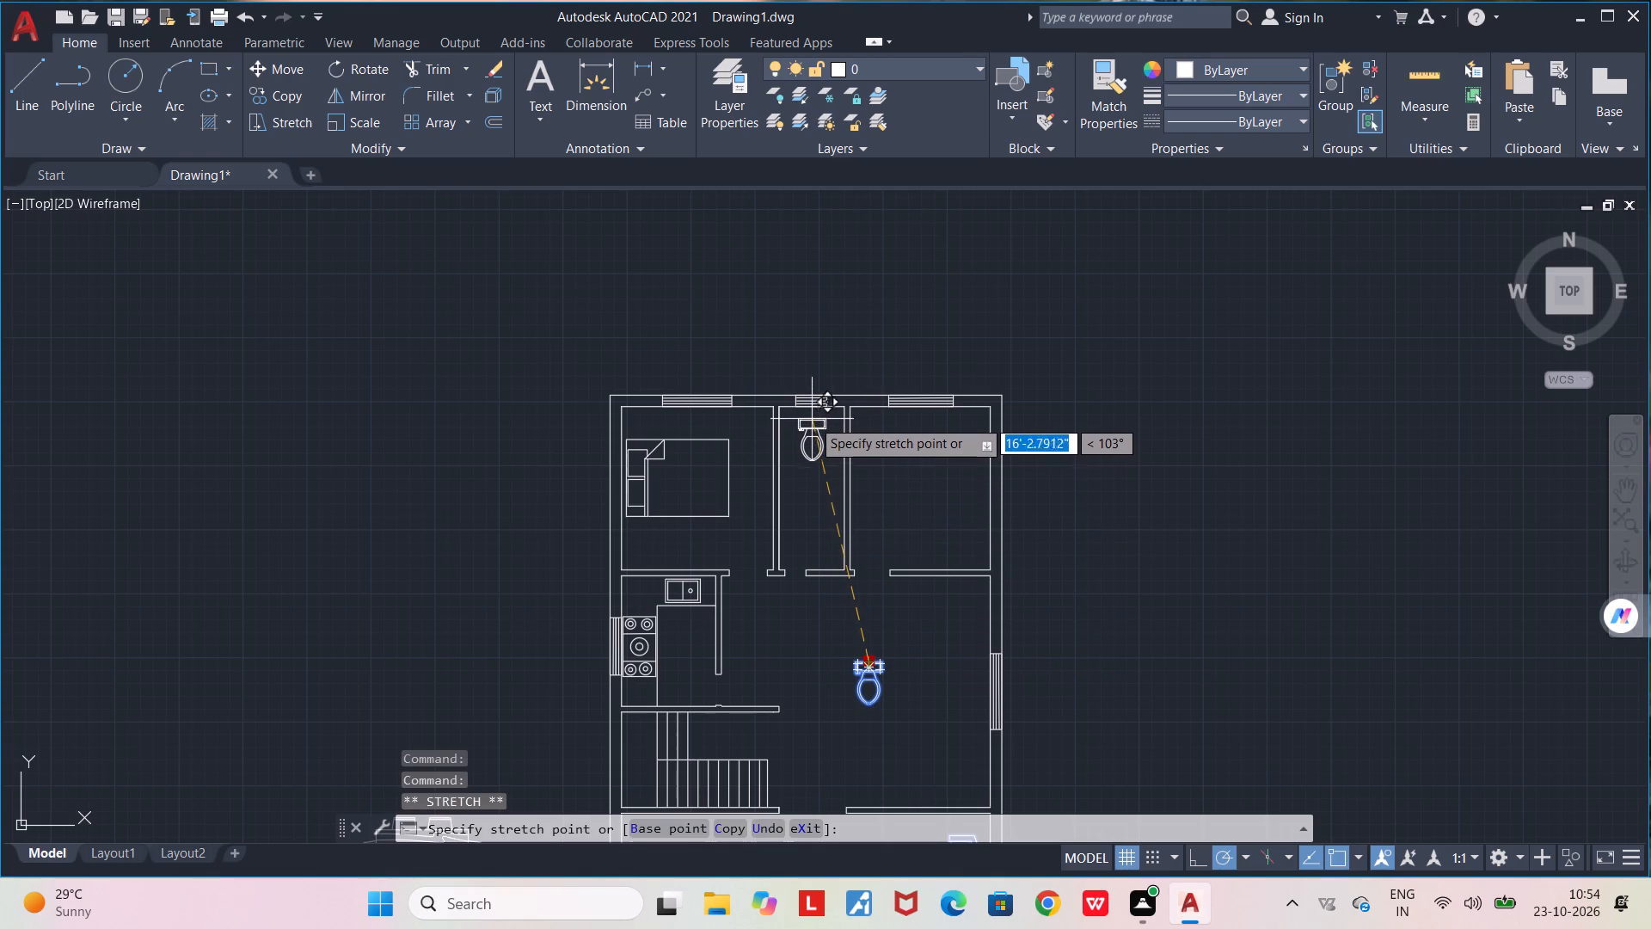
{"action": "left_click", "coordinate": [809, 409]}
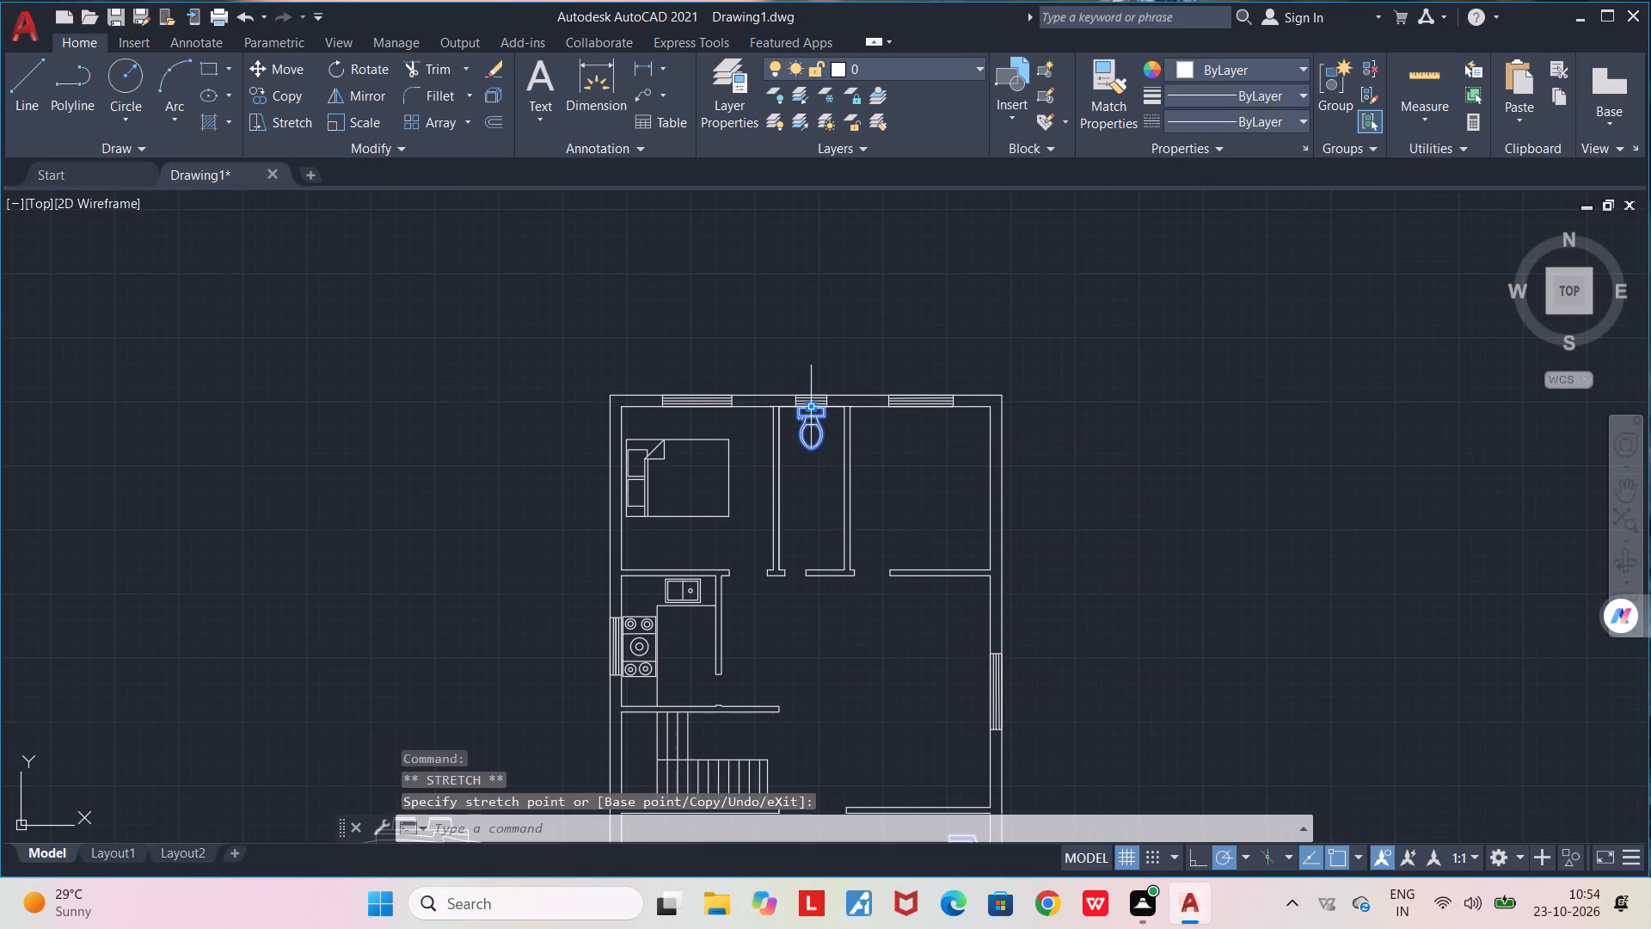
{"action": "scroll", "coordinate": [795, 409], "scroll_direction": "up", "scroll_amount": 4}
{"action": "left_click", "coordinate": [893, 400]}
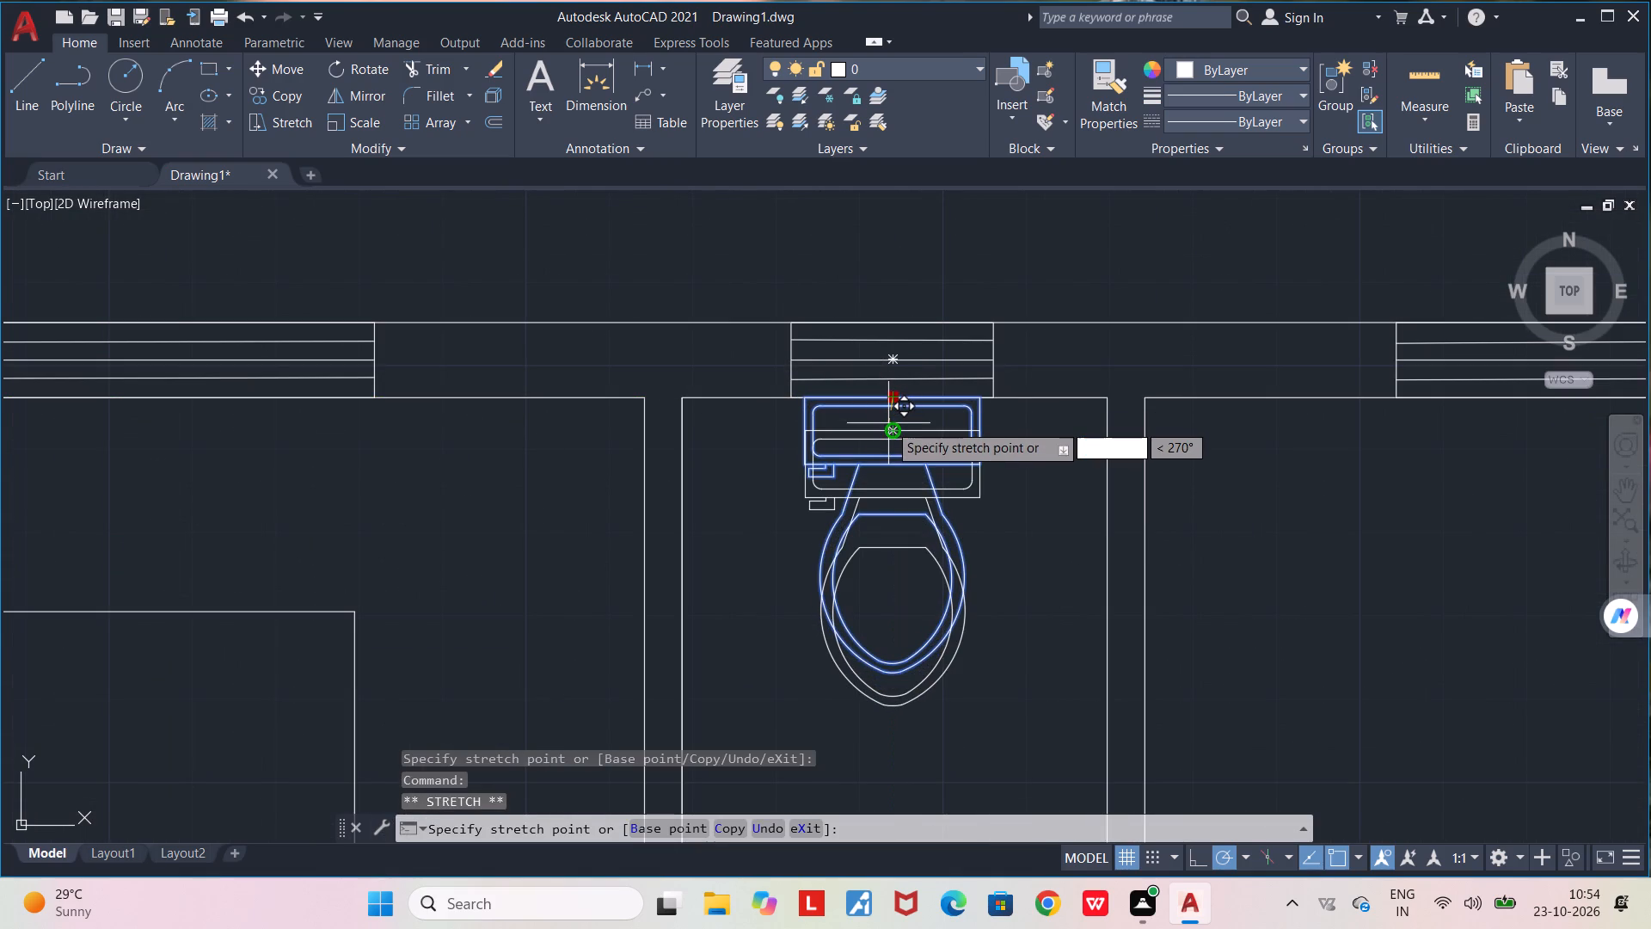
{"action": "scroll", "coordinate": [888, 423], "scroll_direction": "up", "scroll_amount": 2}
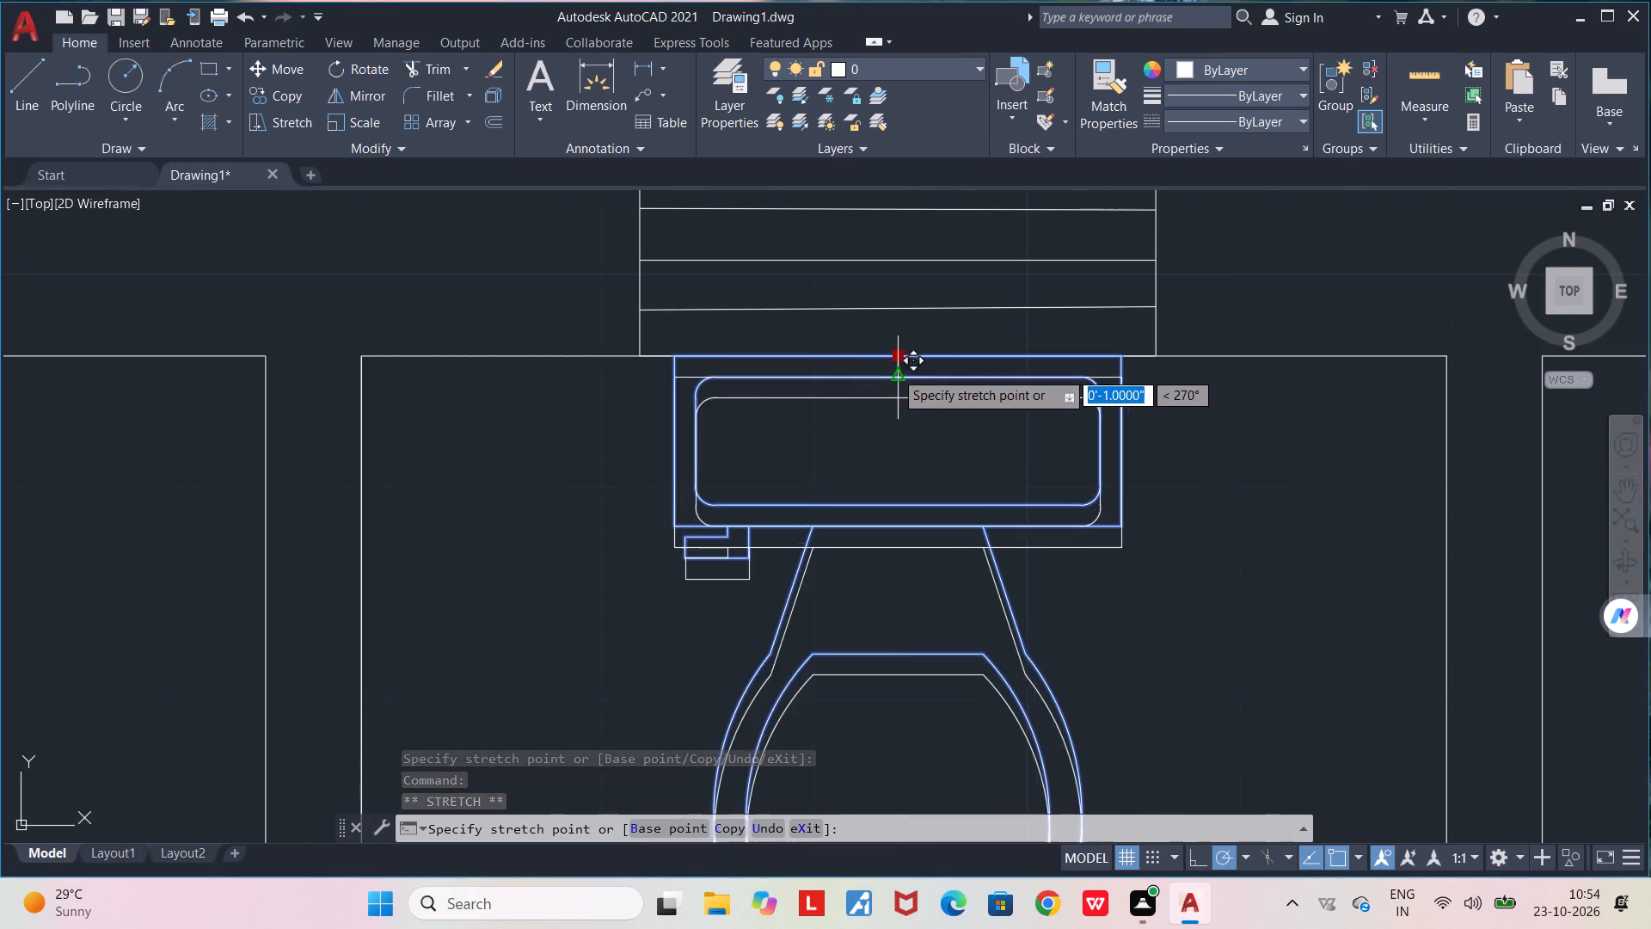
{"action": "left_click", "coordinate": [894, 361]}
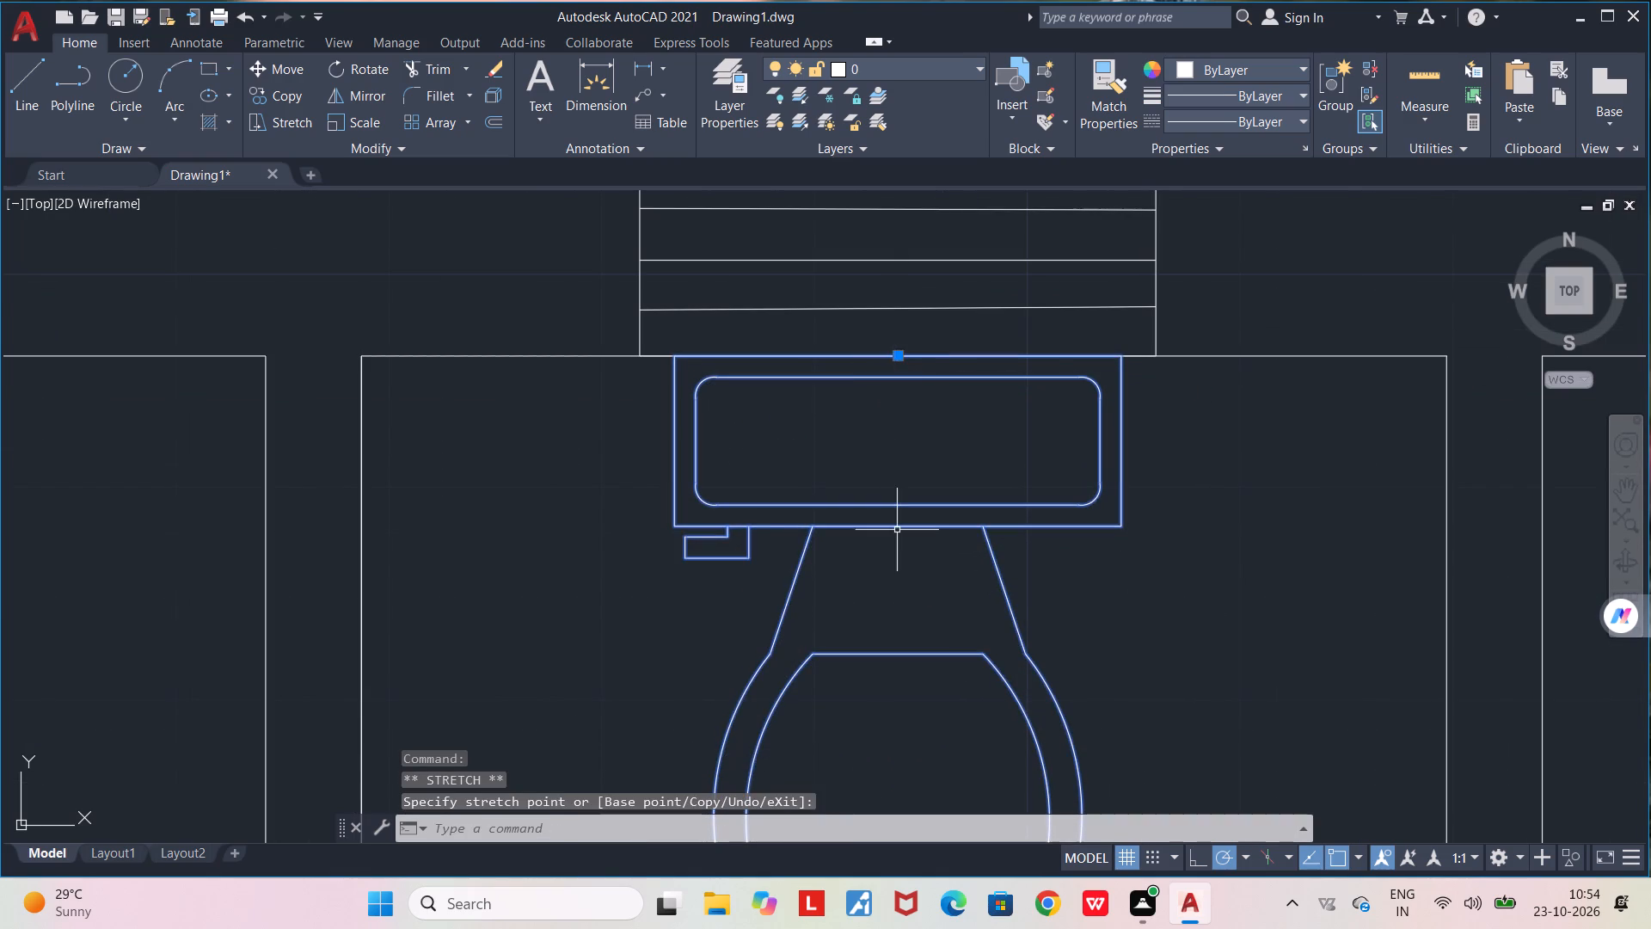
Copy the bed in the upper-left bedroom and paste the duplicate in the empty space to the right of the floor plan.
{"action": "scroll", "coordinate": [897, 530], "scroll_direction": "down", "scroll_amount": 2}
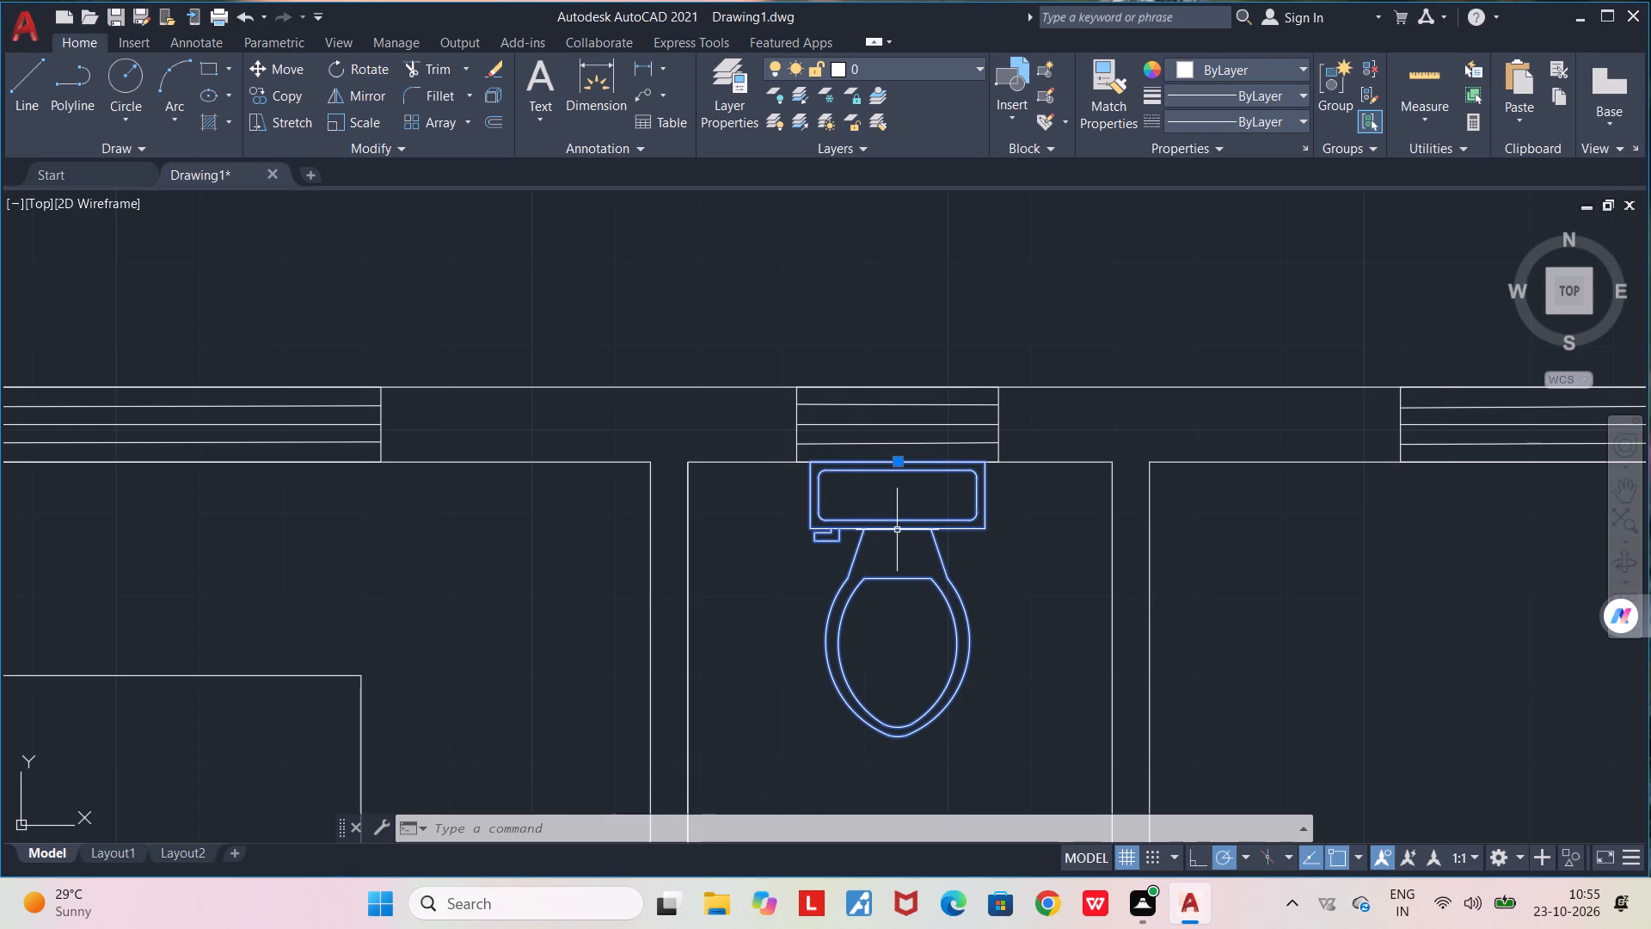
{"action": "scroll", "coordinate": [941, 554], "scroll_direction": "down", "scroll_amount": 3}
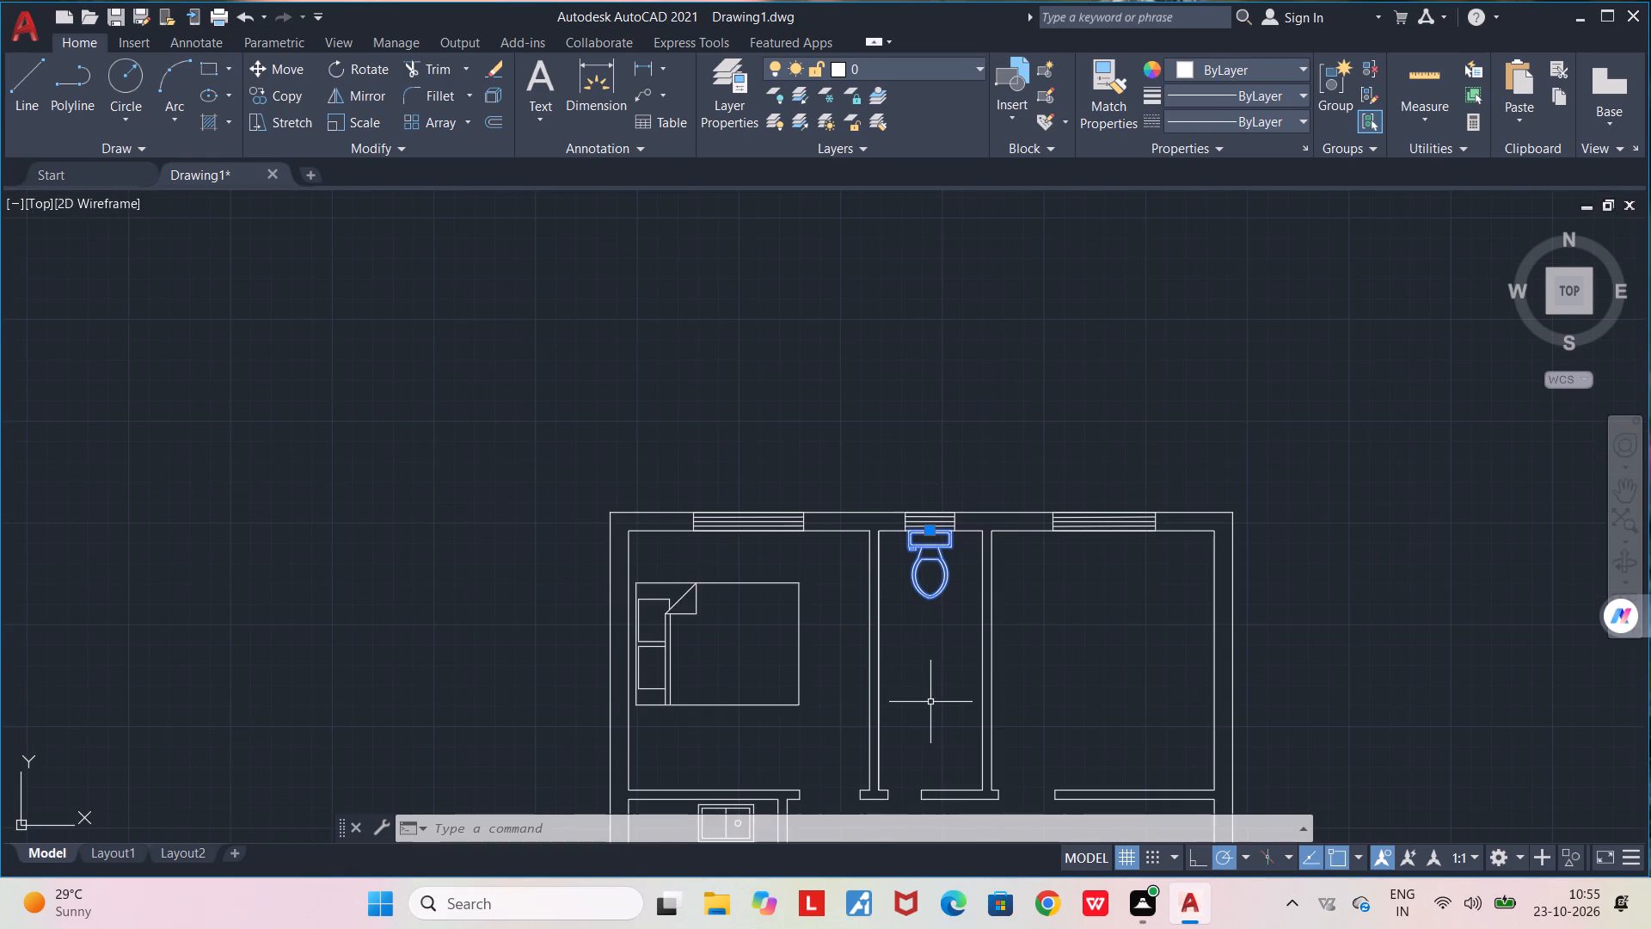
{"action": "left_click", "coordinate": [770, 705]}
{"action": "middle_click_drag", "start_coordinate": [770, 725], "coordinate": [839, 572]}
{"action": "scroll", "coordinate": [839, 572], "scroll_direction": "down", "scroll_amount": 2}
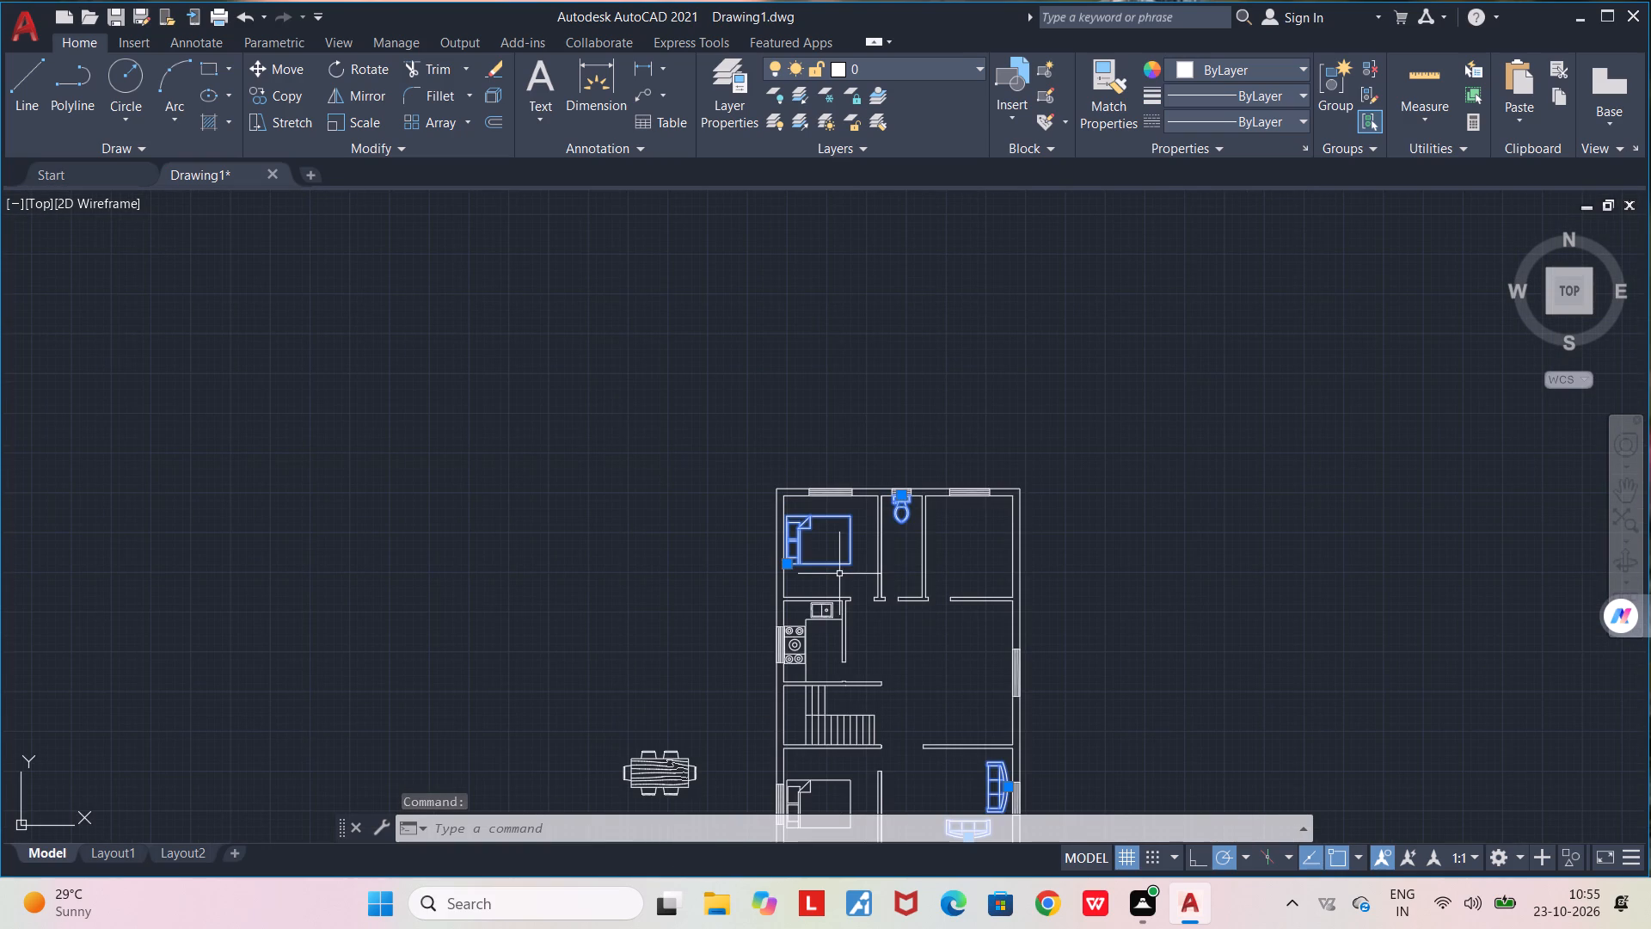
{"action": "key", "text": "Escape"}
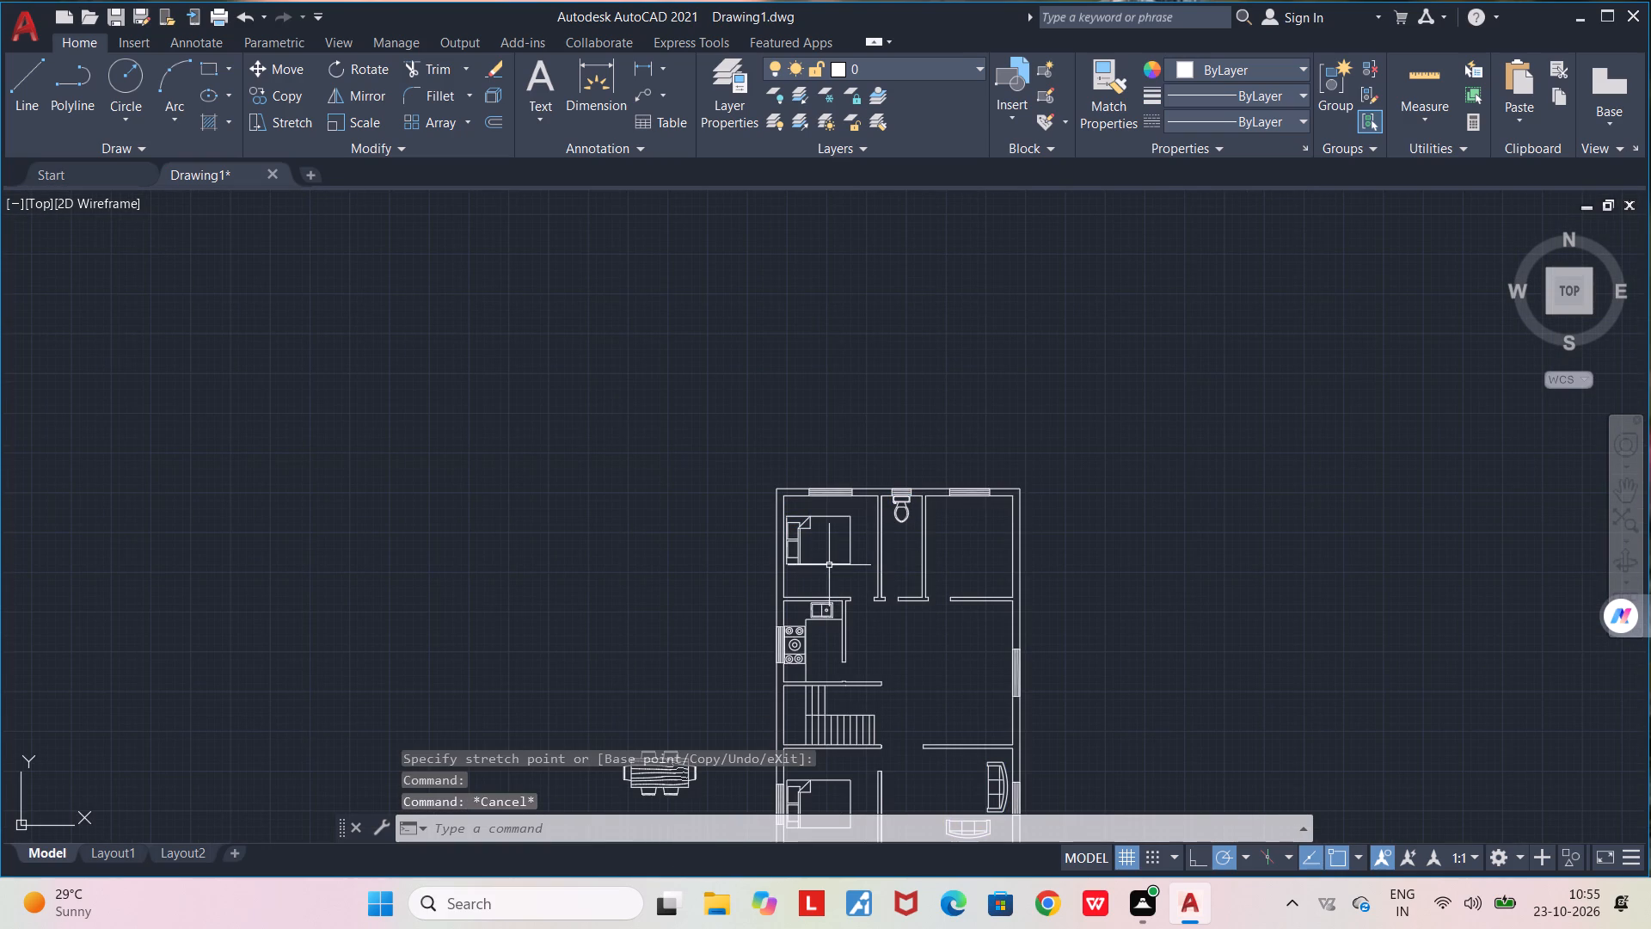
{"action": "left_click", "coordinate": [830, 563]}
{"action": "key", "text": "ctrl+c"}
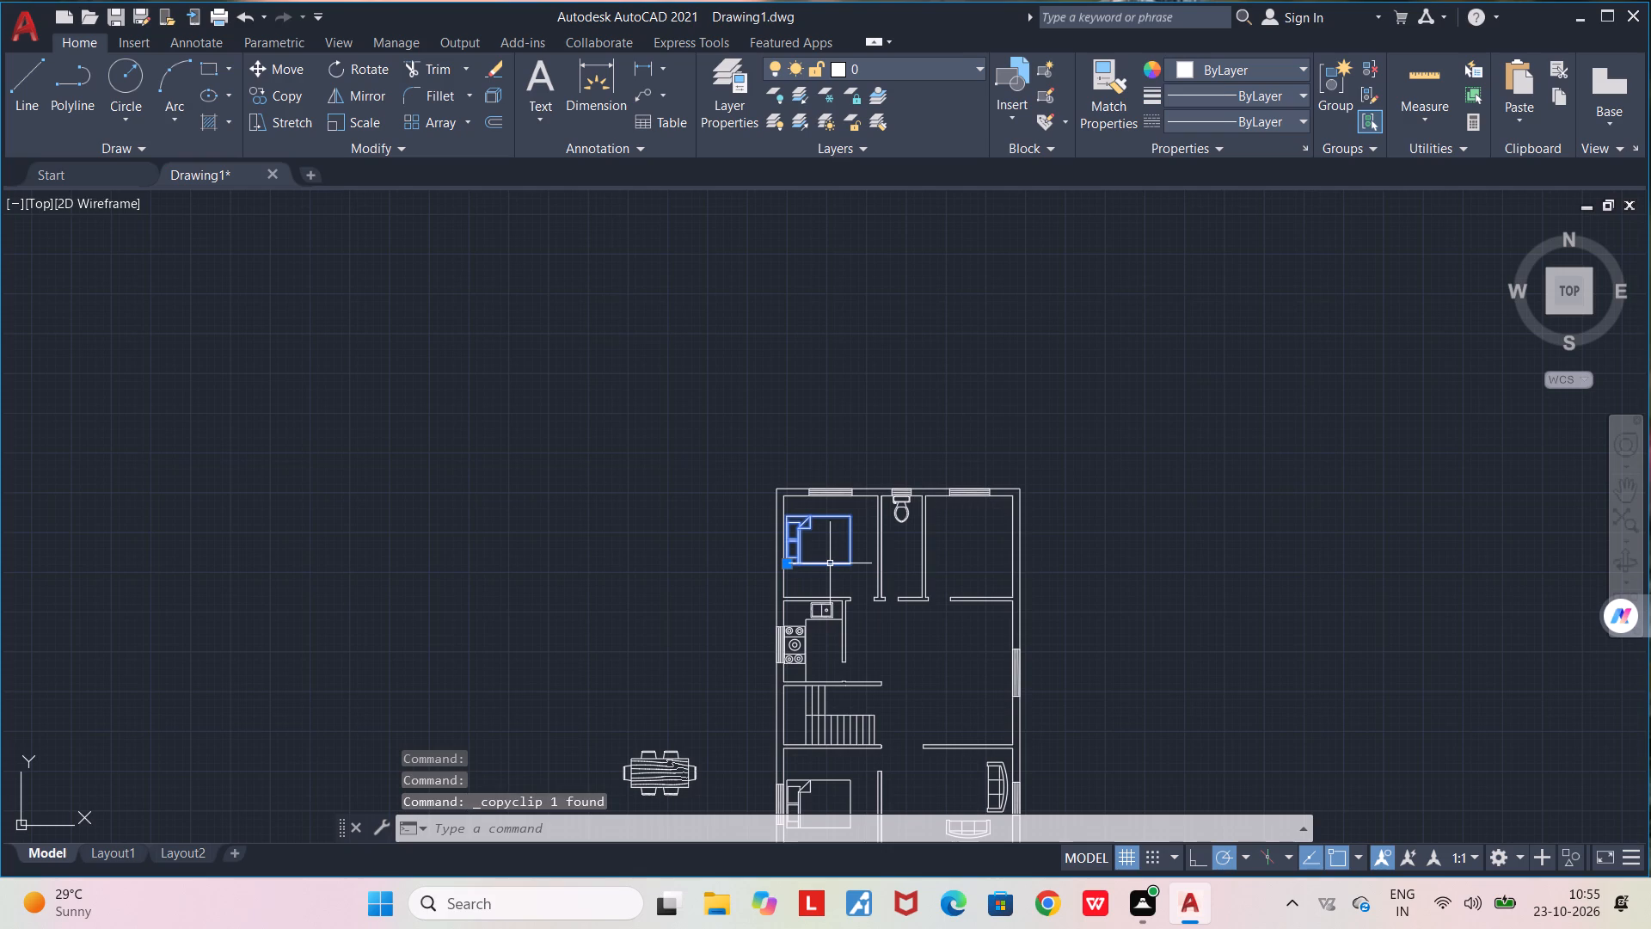
{"action": "left_click", "coordinate": [1167, 576]}
{"action": "key", "text": "ctrl+v"}
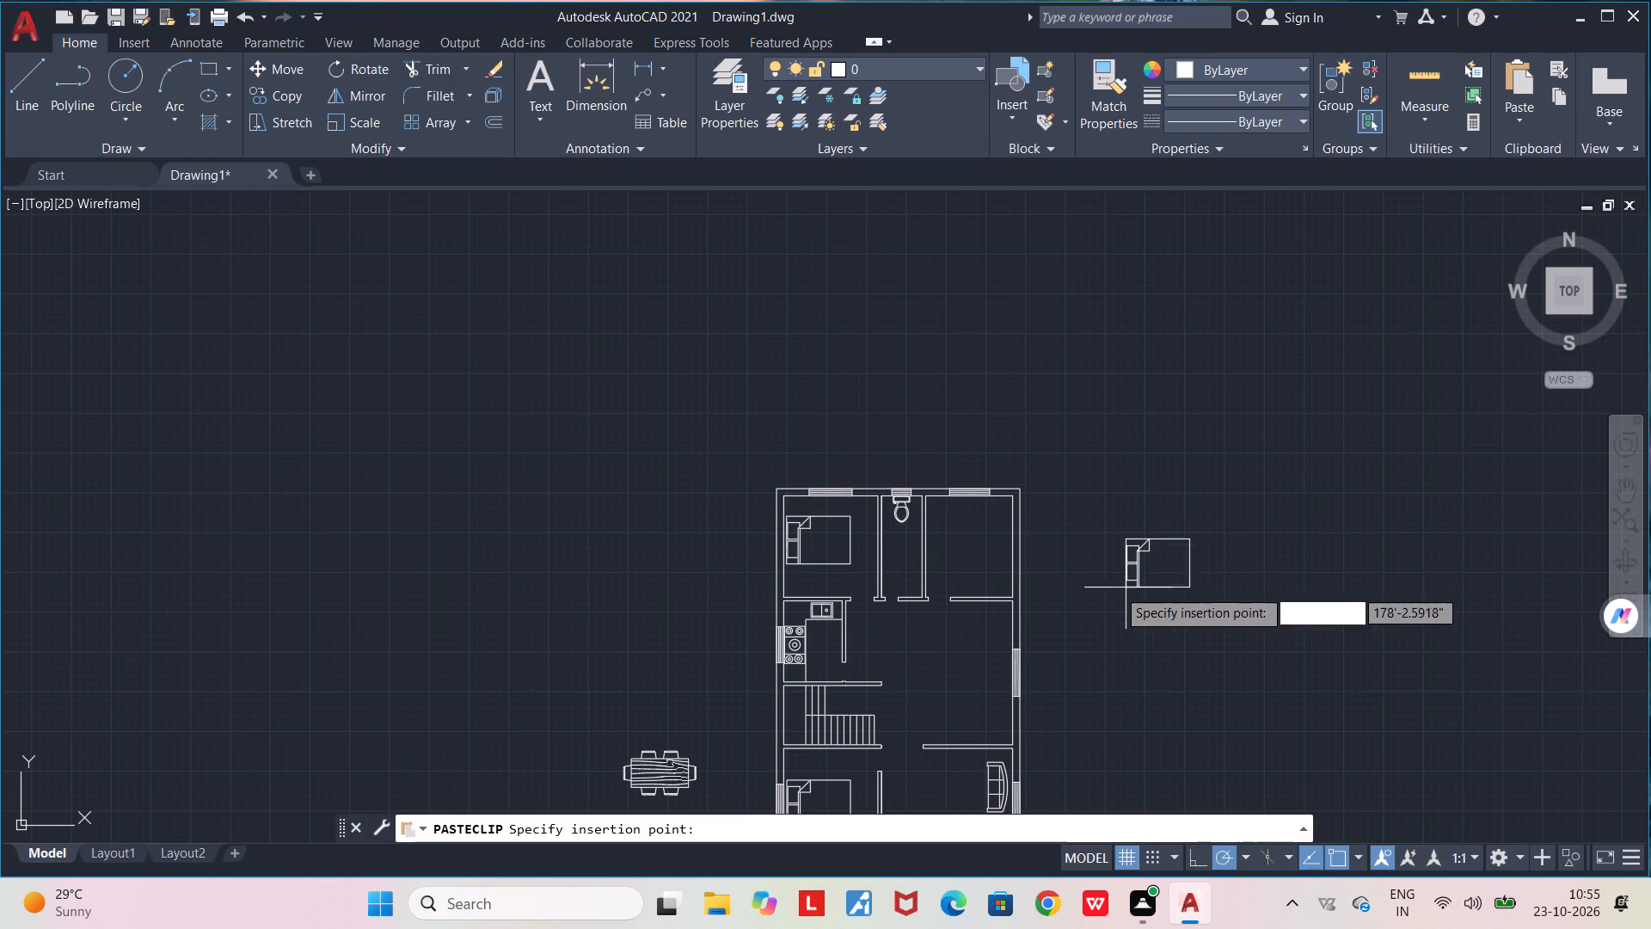
{"action": "left_click", "coordinate": [1089, 589]}
Rotate the pasted bed 180° about its lower-right corner so that its pillows face right.
{"action": "left_click", "coordinate": [1152, 588]}
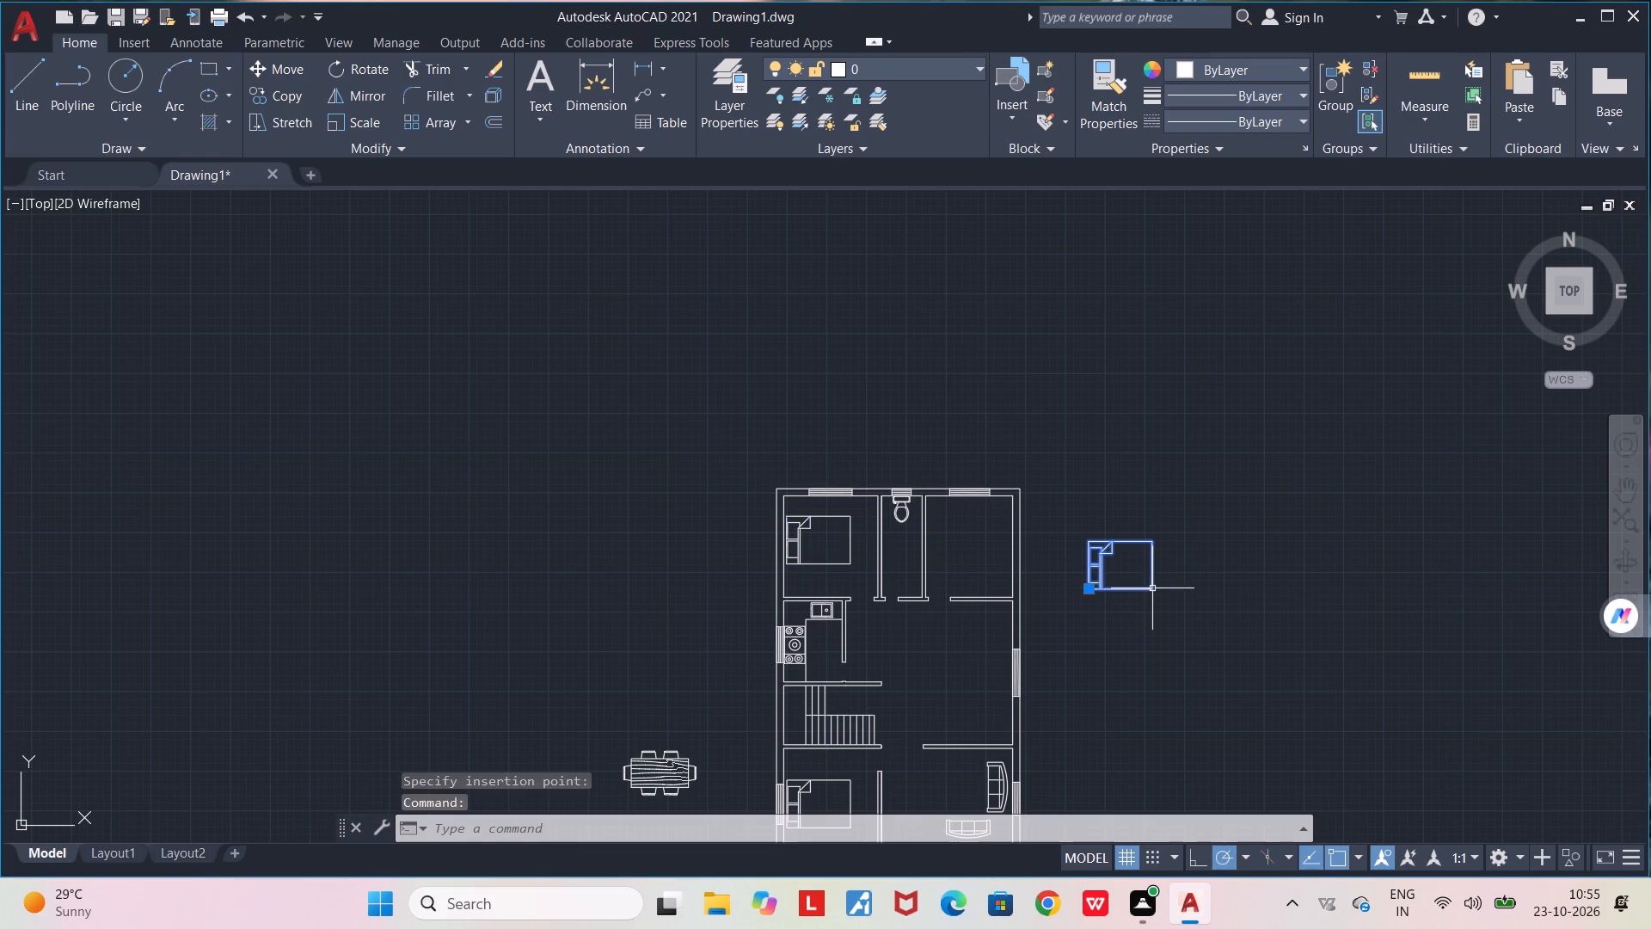
{"action": "left_click", "coordinate": [366, 77]}
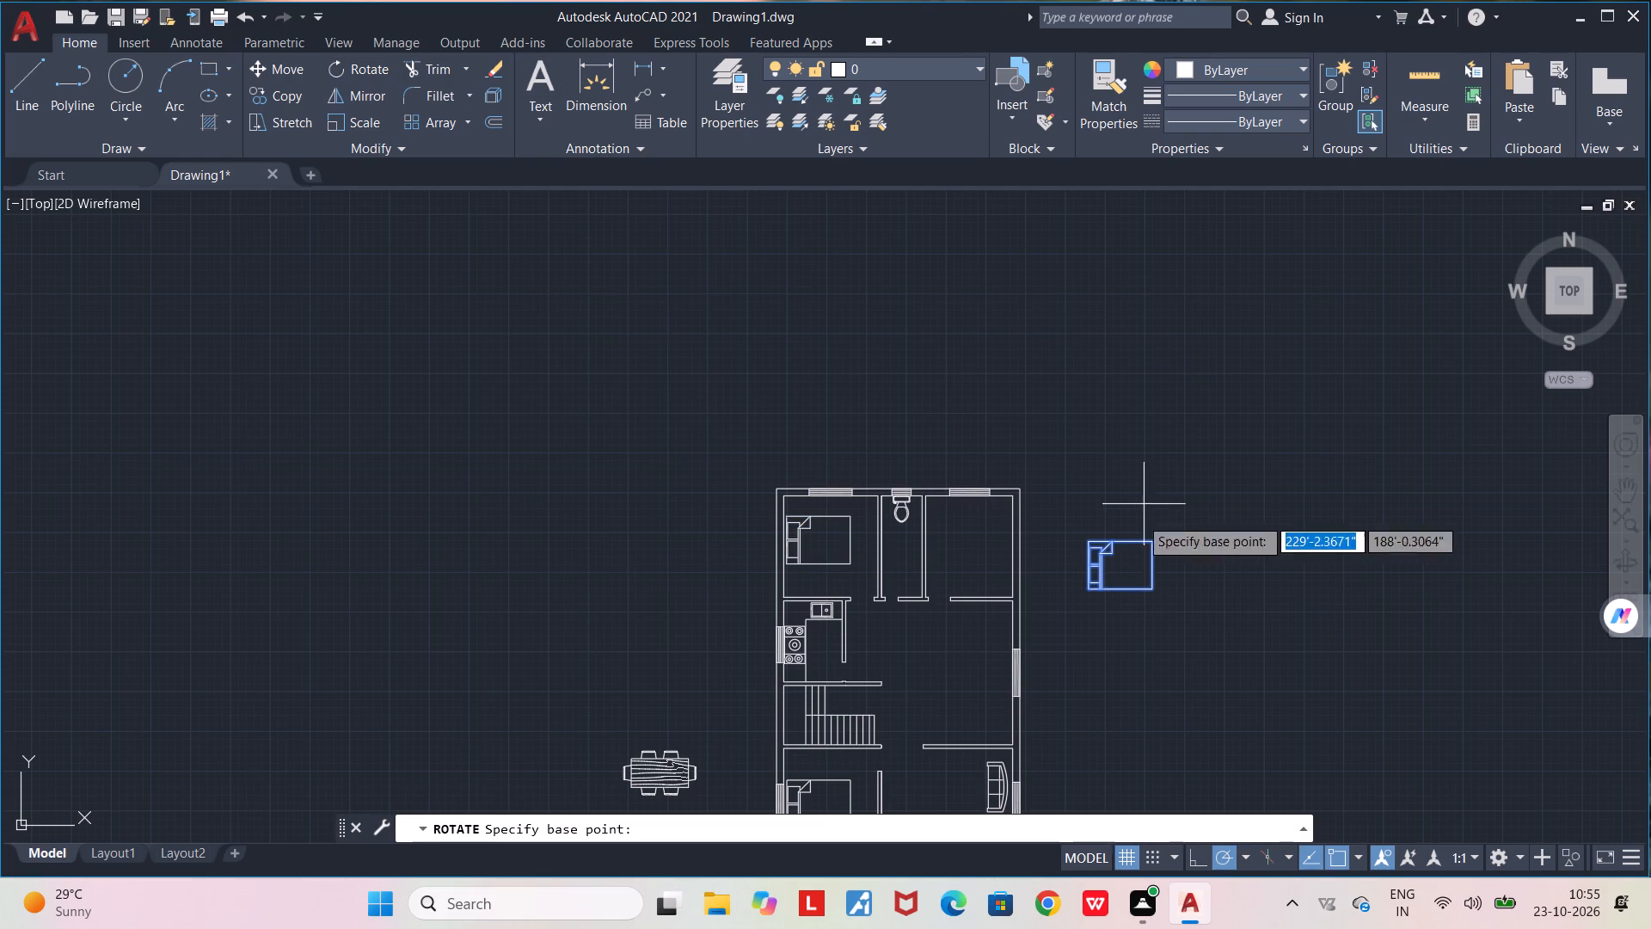
{"action": "left_click", "coordinate": [1148, 581]}
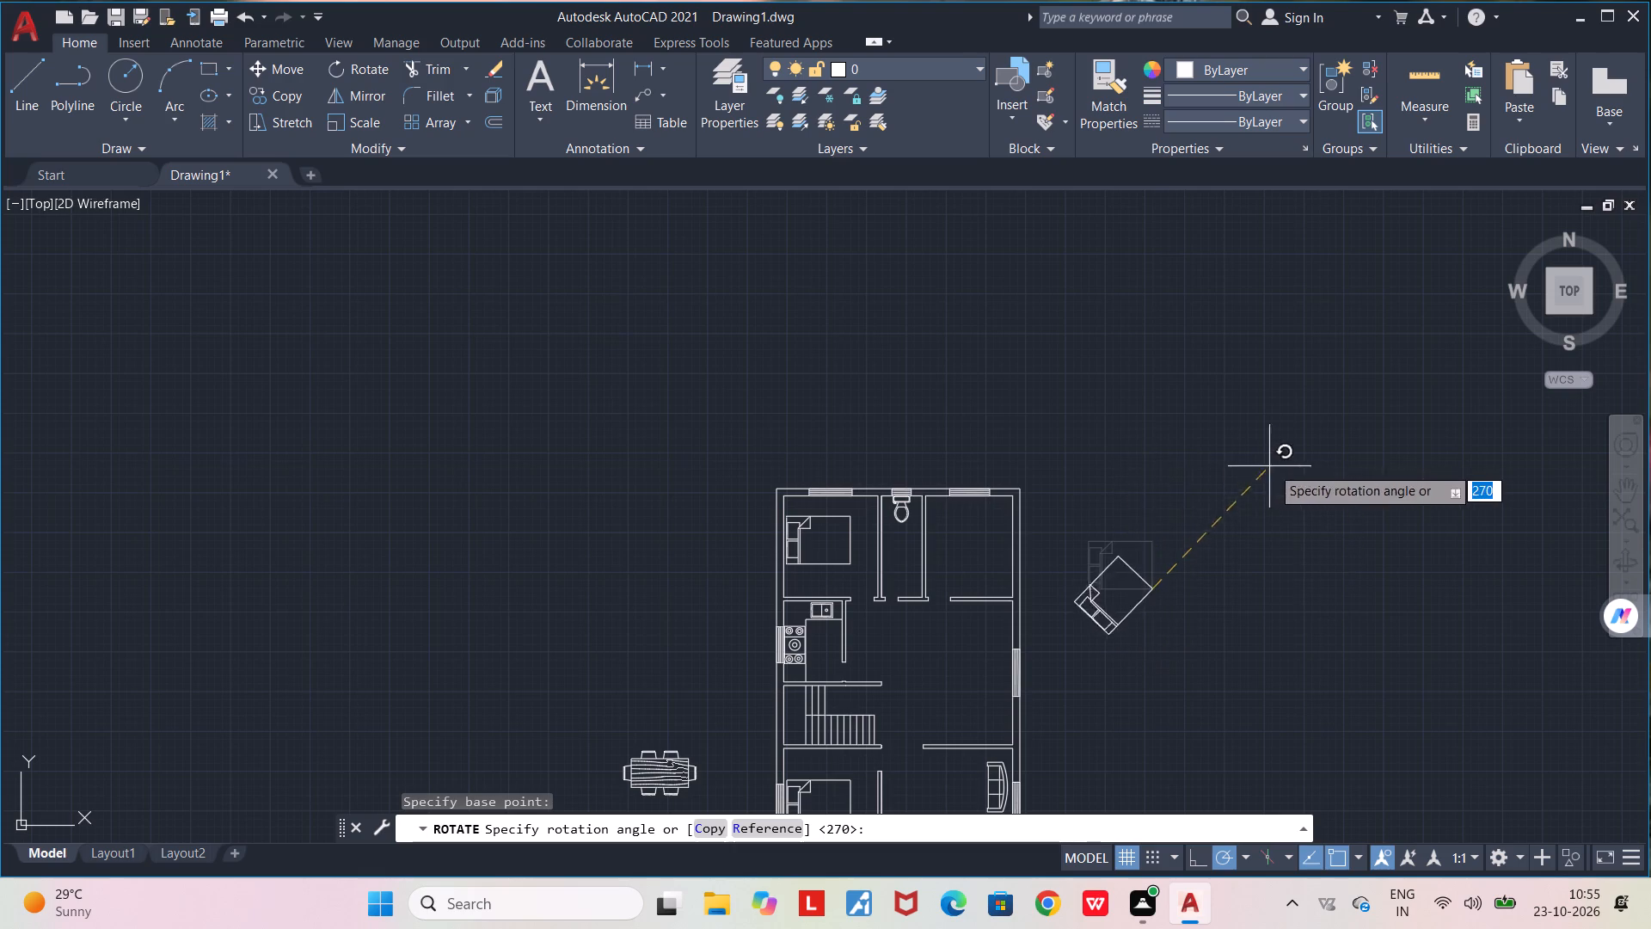
{"action": "left_click", "coordinate": [1087, 594]}
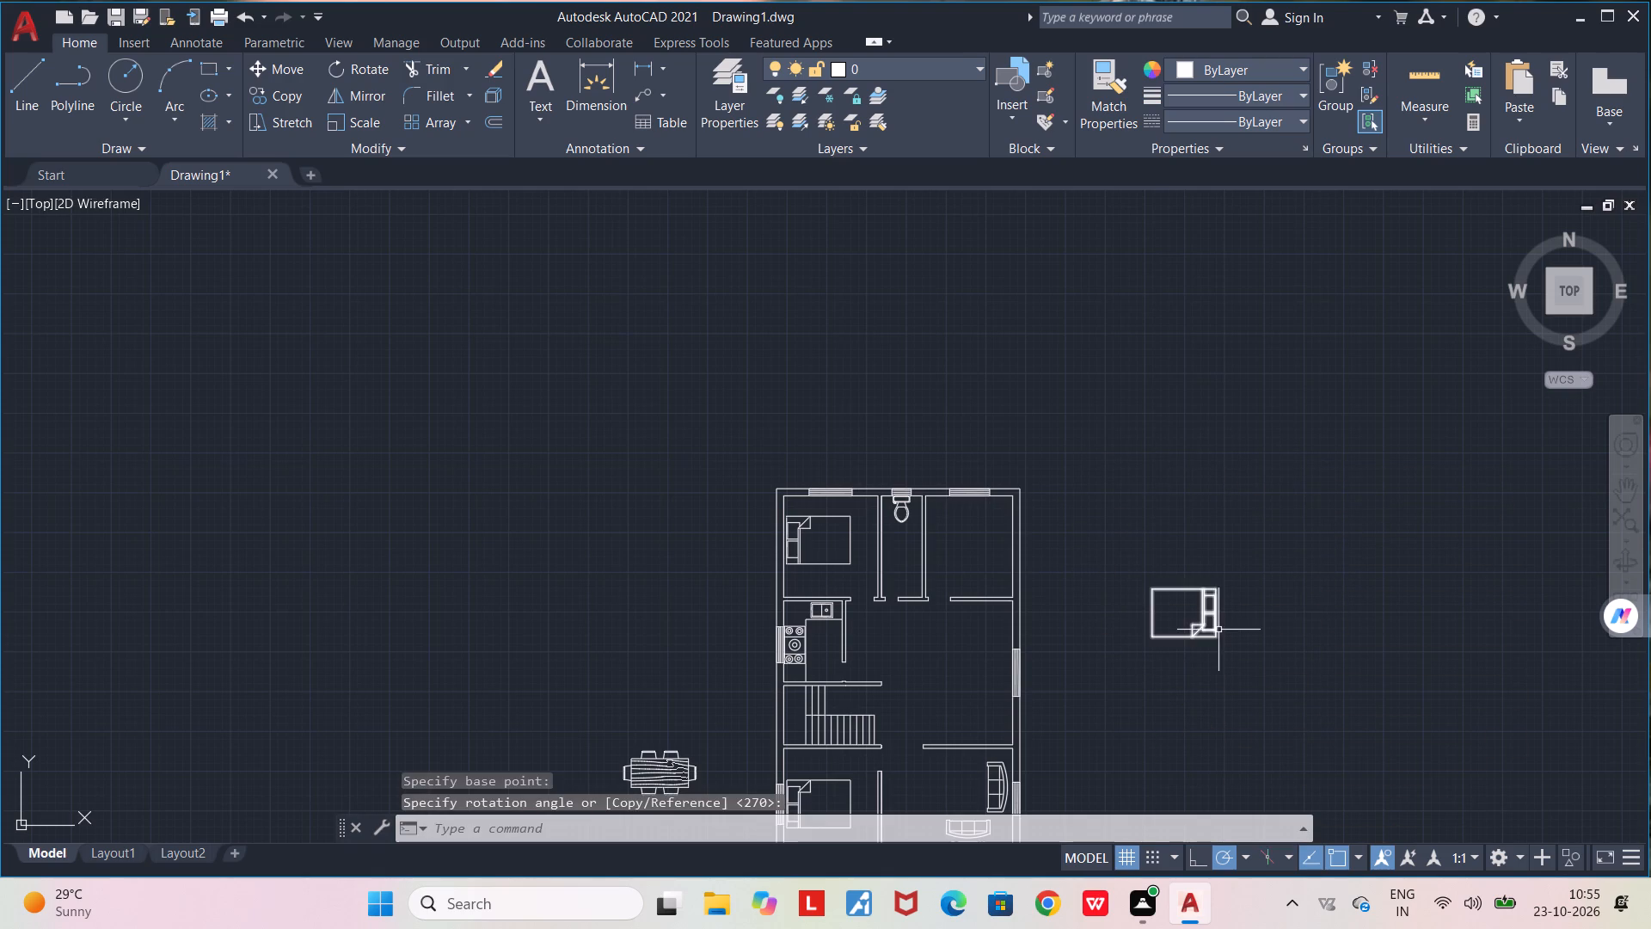
Move the rotated bed into the upper-right bedroom, with its pillow end beside the right outer wall.
{"action": "left_click", "coordinate": [1220, 630]}
{"action": "left_click", "coordinate": [1211, 631]}
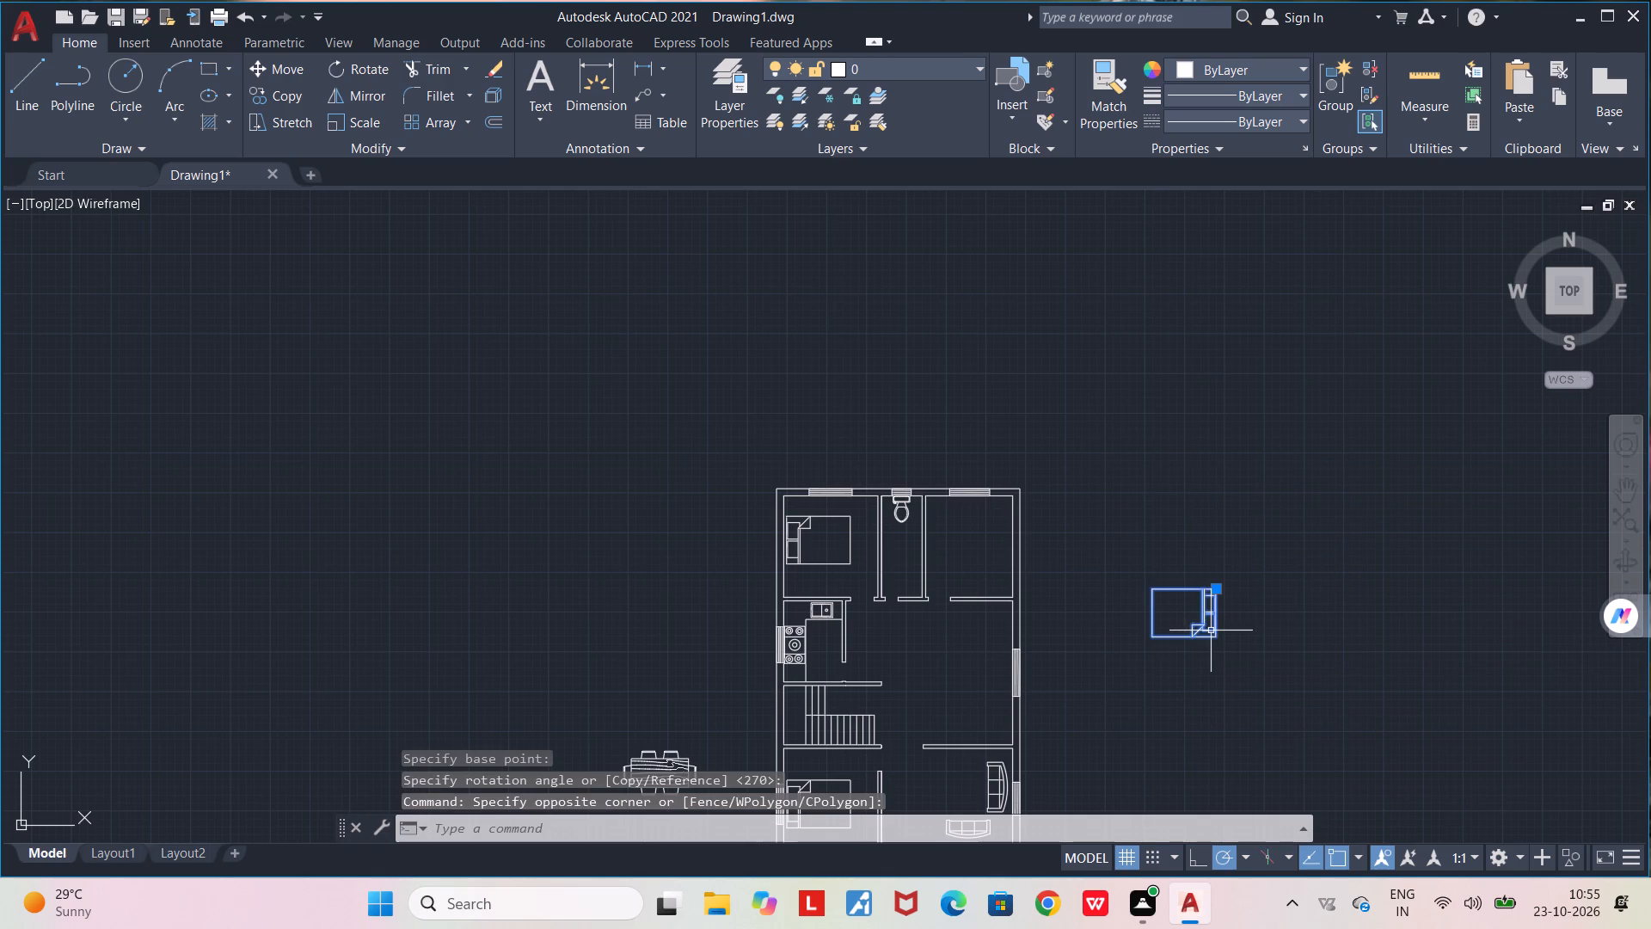
{"action": "type", "text": "M"}
{"action": "key", "text": "space"}
{"action": "left_click", "coordinate": [1211, 631]}
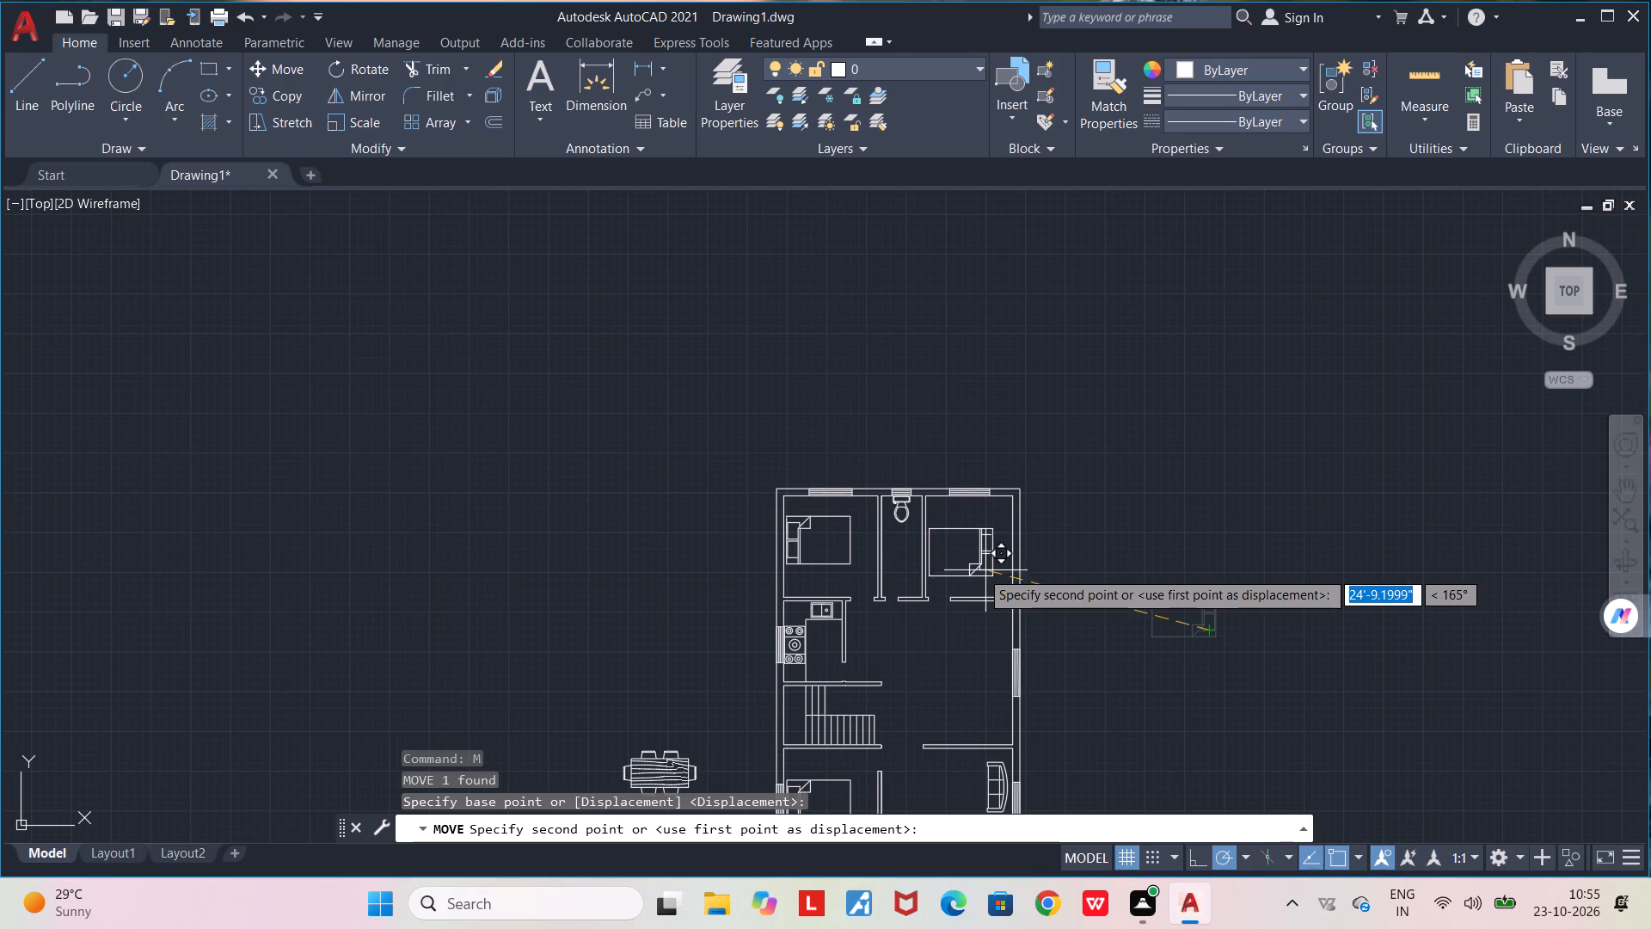
{"action": "scroll", "coordinate": [980, 570], "scroll_direction": "up", "scroll_amount": 1}
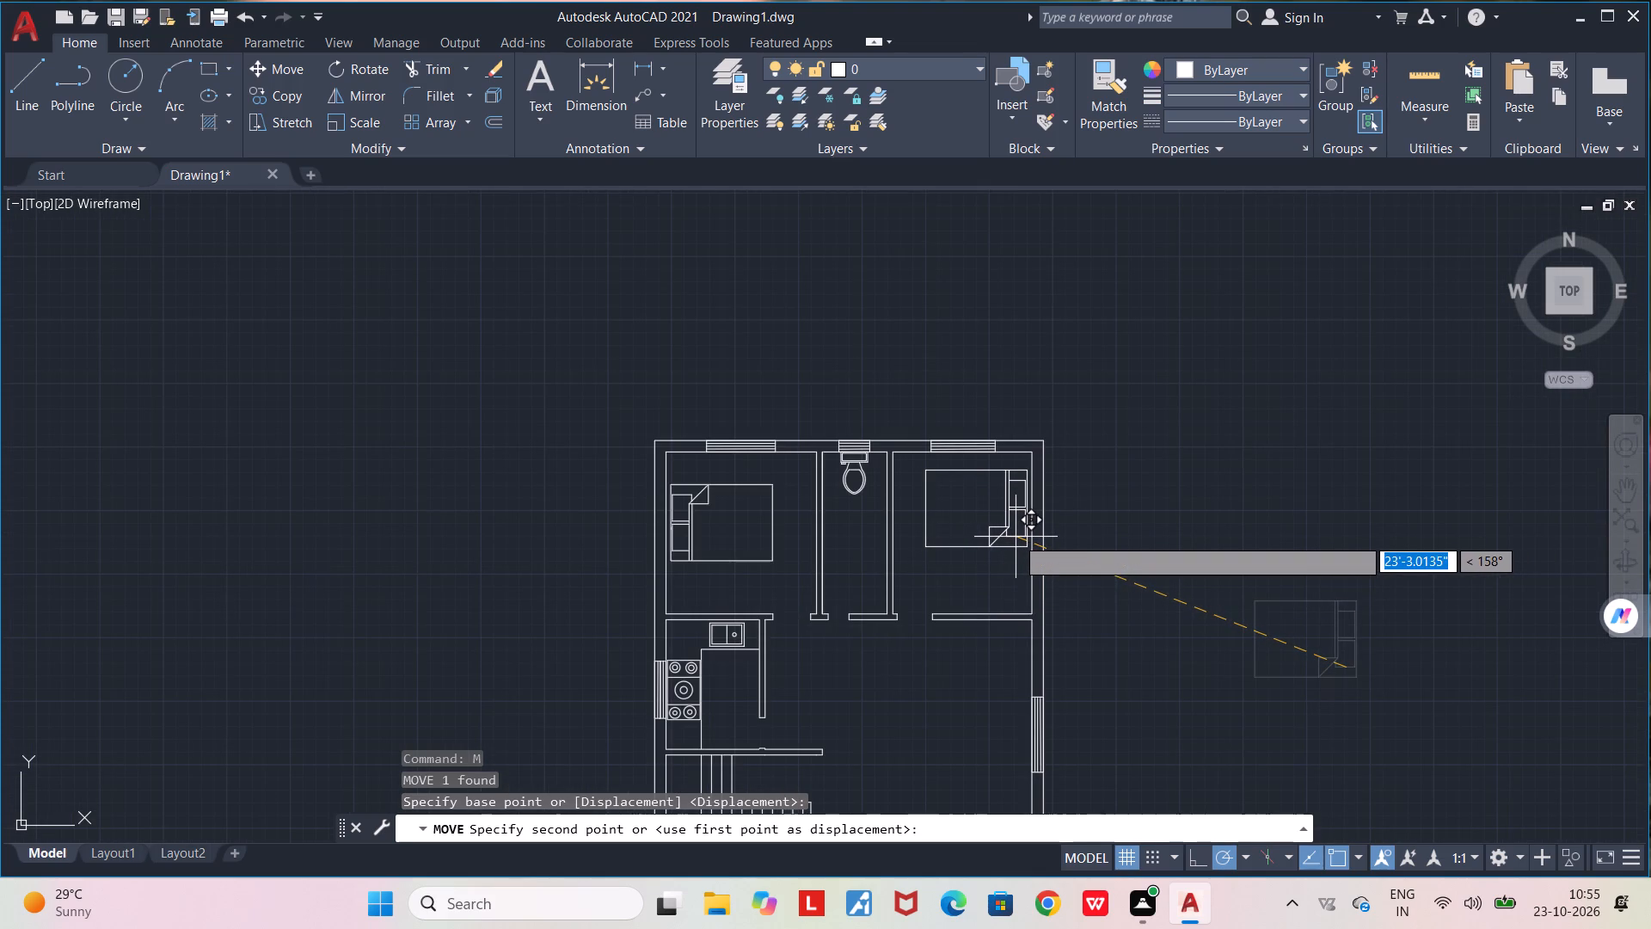
{"action": "left_click", "coordinate": [1016, 537]}
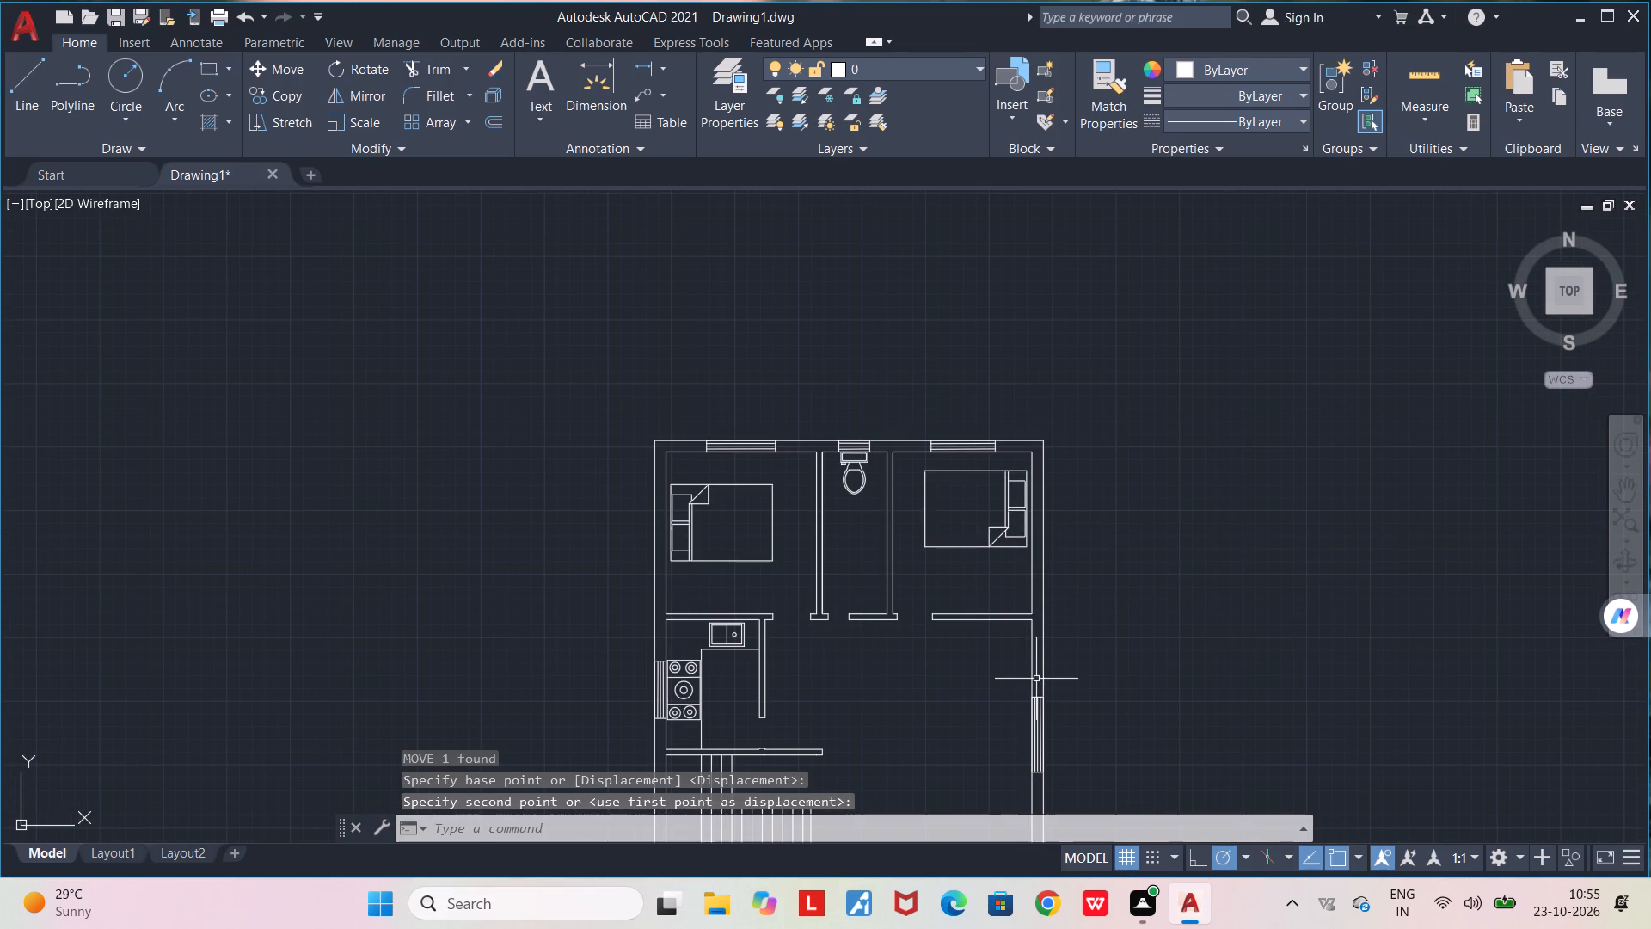
Draw a vertical line about 3'-1.9" upward from the upper-left corner of the short wall stub at the upper-left bedroom's doorway.
{"action": "scroll", "coordinate": [1037, 684], "scroll_direction": "down", "scroll_amount": 1}
{"action": "scroll", "coordinate": [905, 686], "scroll_direction": "up", "scroll_amount": 2}
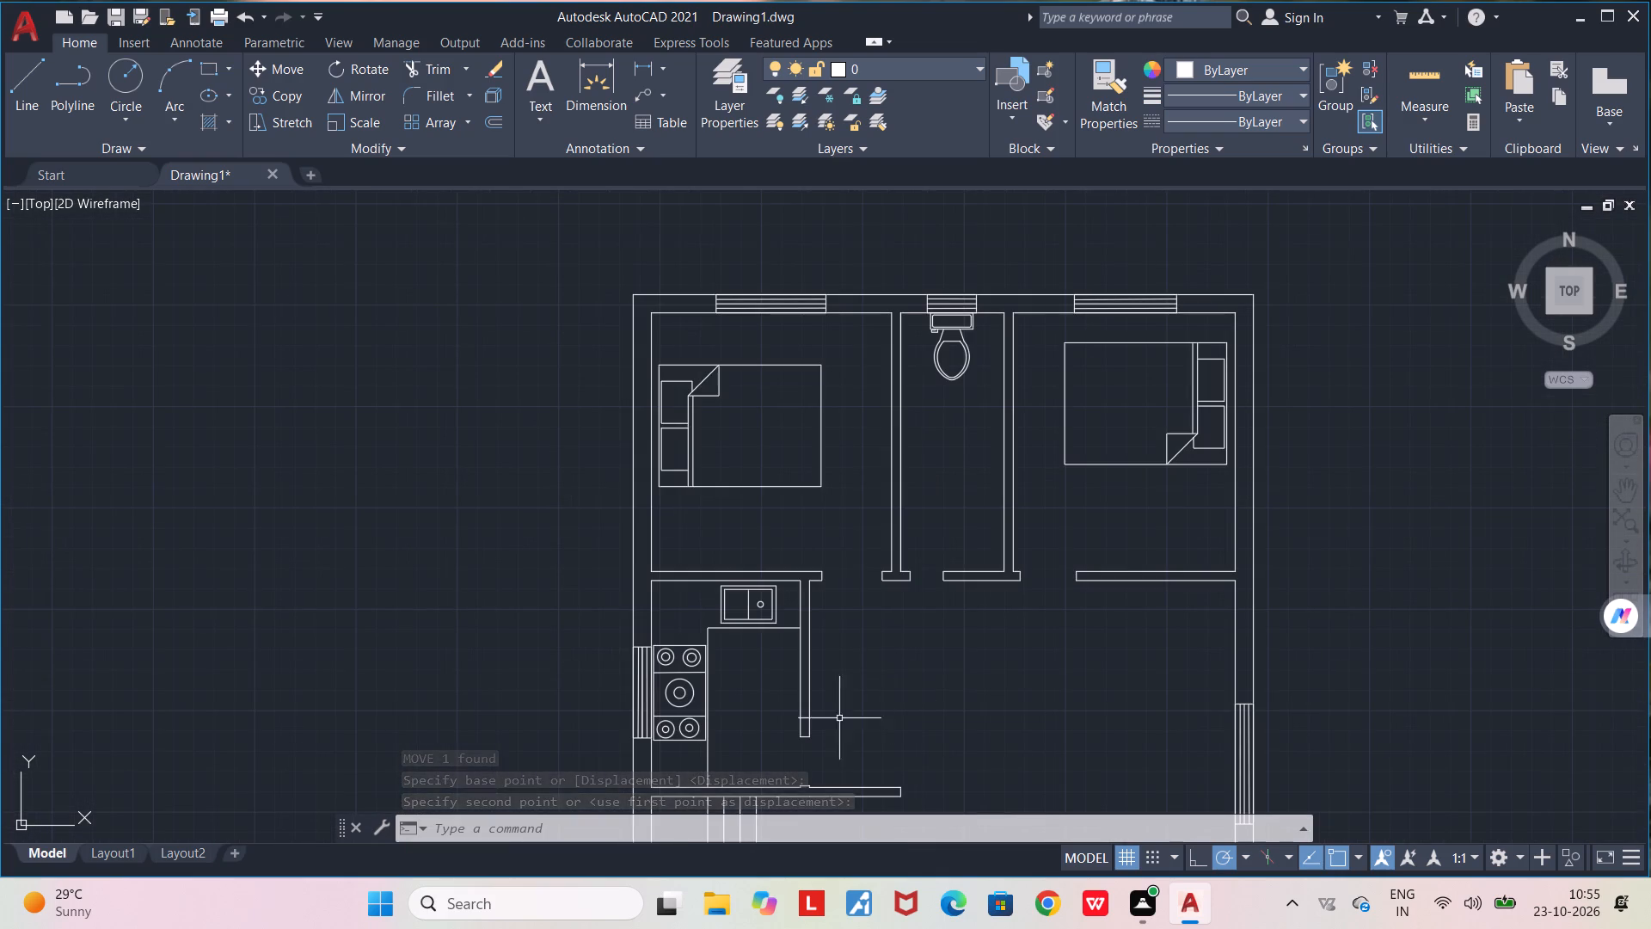
{"action": "scroll", "coordinate": [861, 589], "scroll_direction": "up", "scroll_amount": 1}
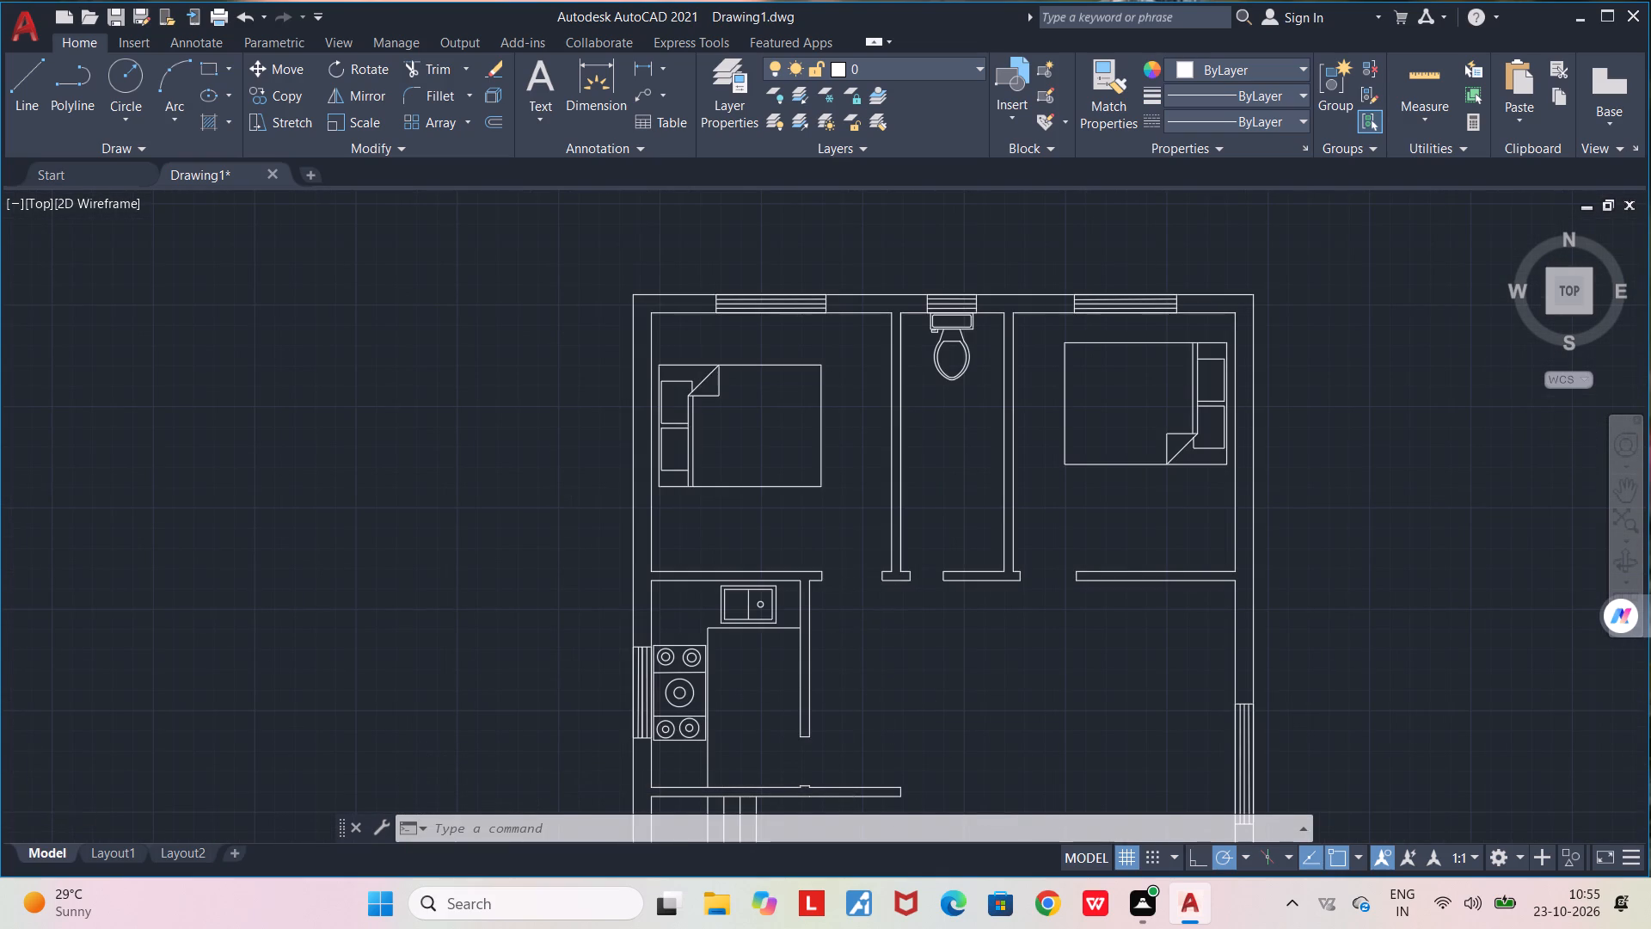
{"action": "scroll", "coordinate": [861, 589], "scroll_direction": "up", "scroll_amount": 1}
{"action": "middle_click_drag", "start_coordinate": [861, 589], "coordinate": [944, 721]}
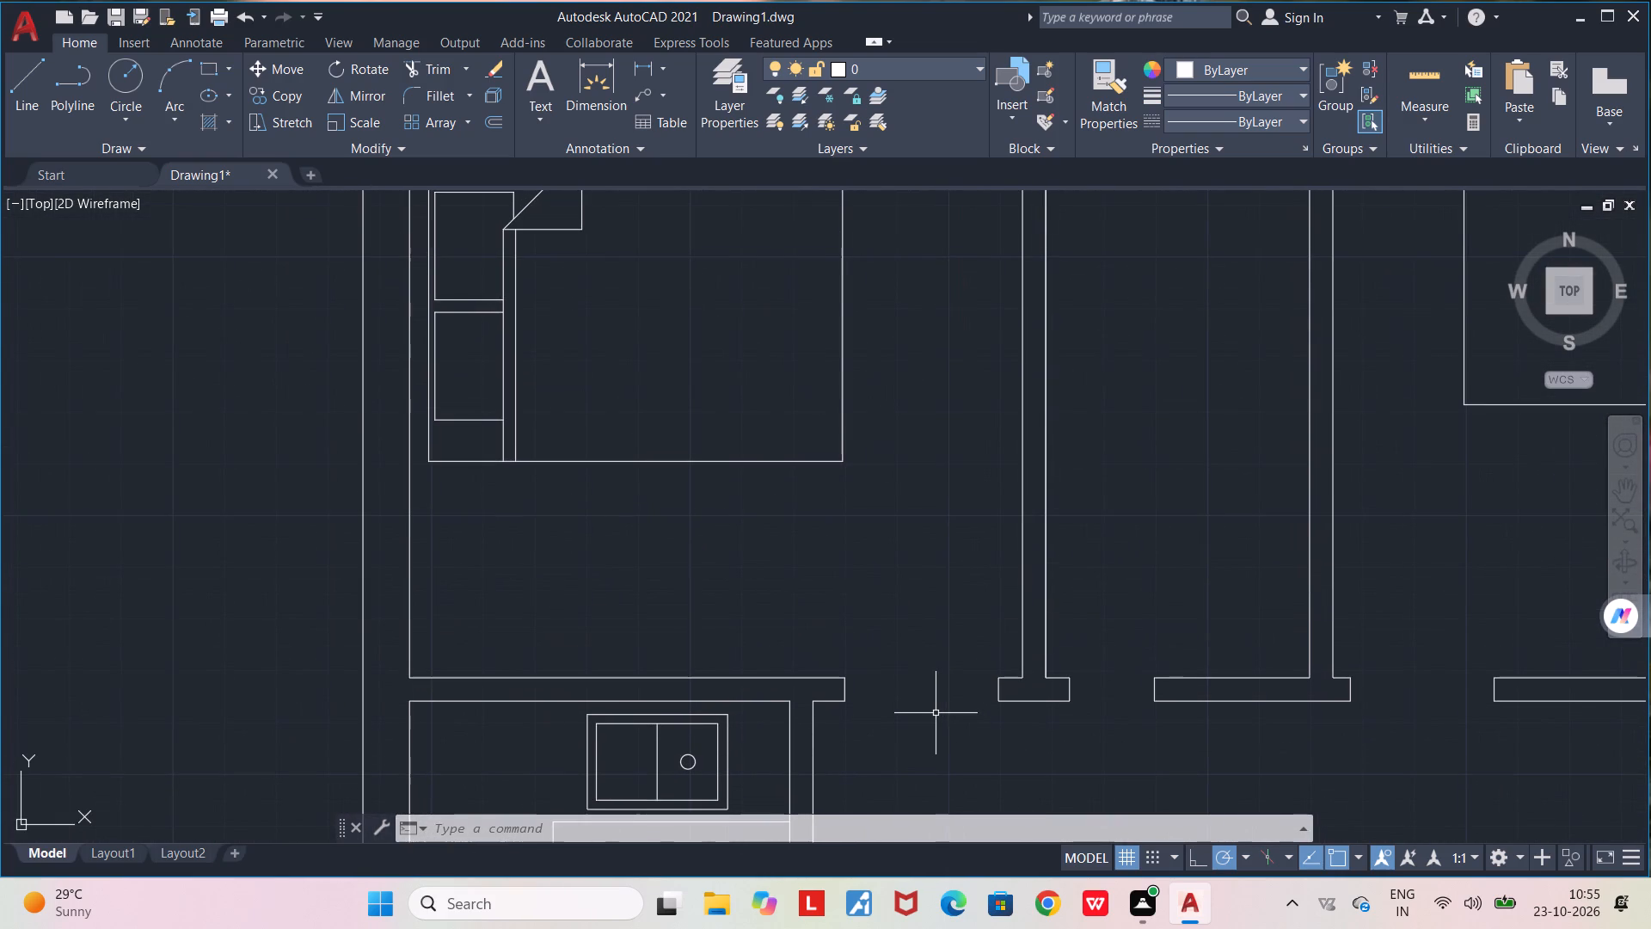
{"action": "key", "text": "l"}
{"action": "key", "text": "Return"}
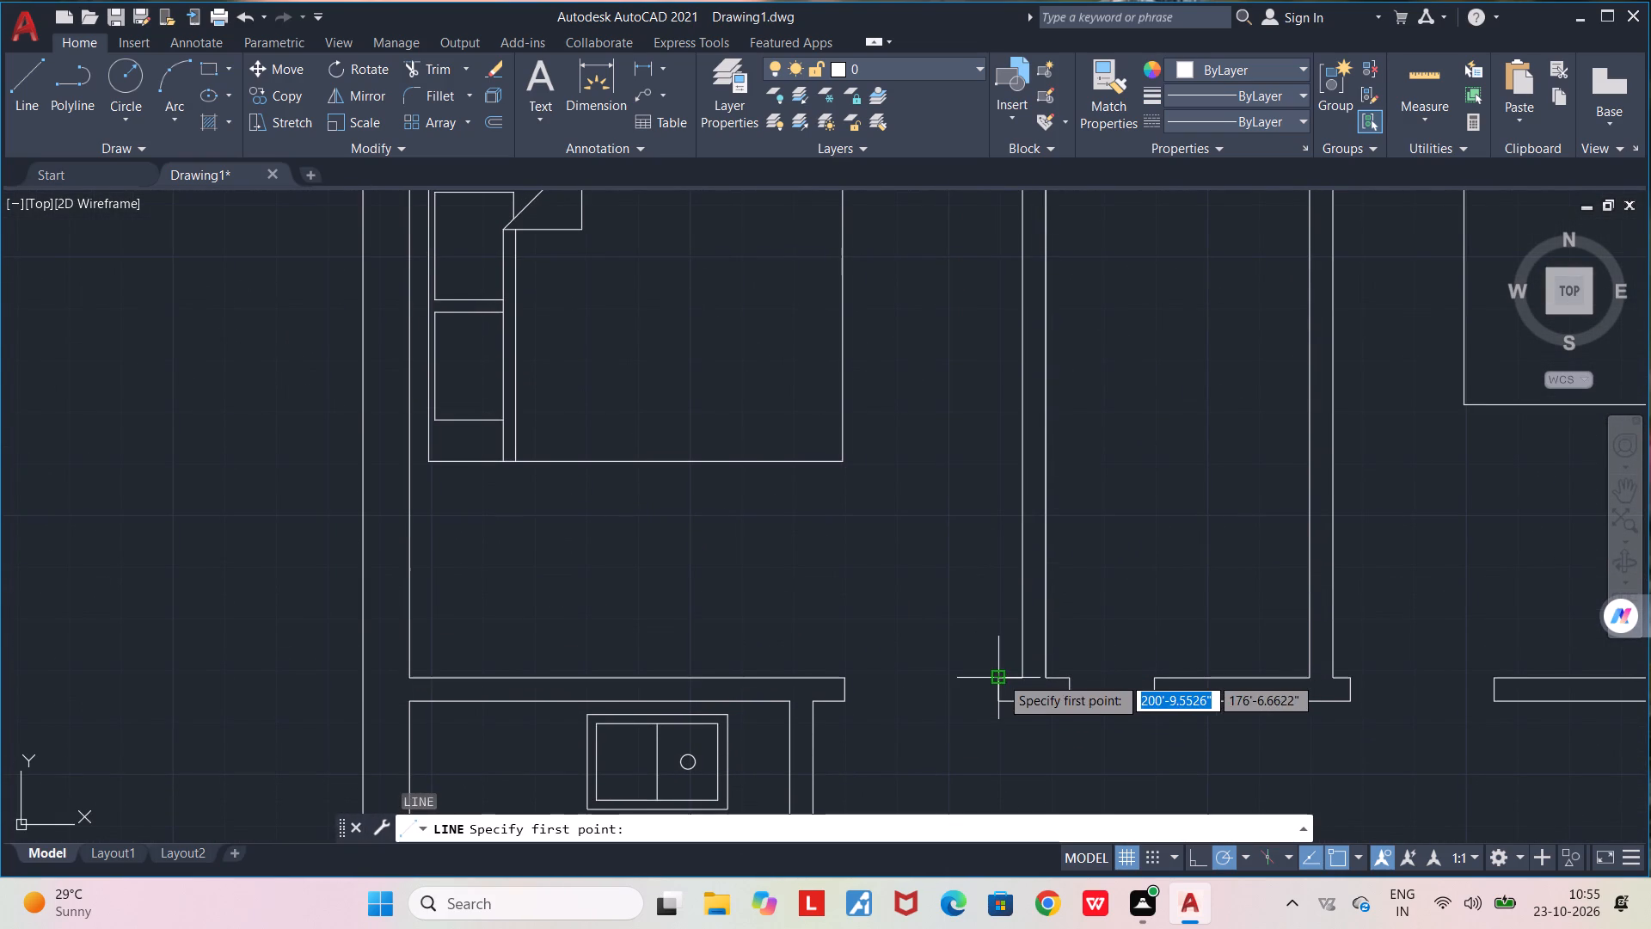
{"action": "left_click", "coordinate": [1001, 676]}
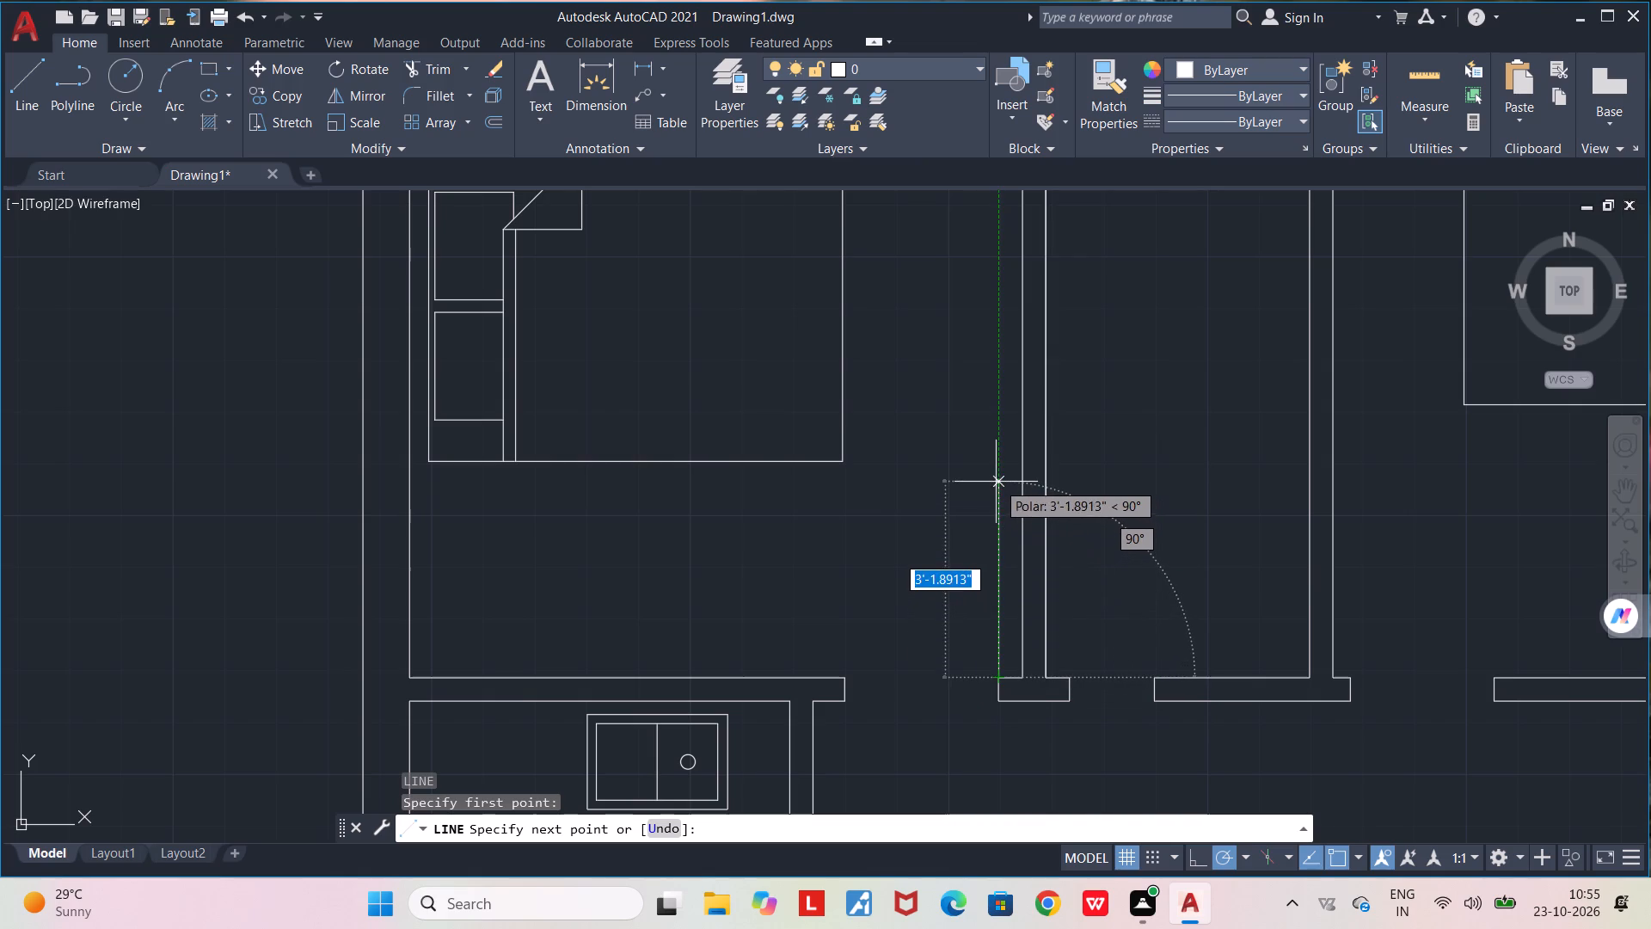
{"action": "left_click", "coordinate": [999, 483]}
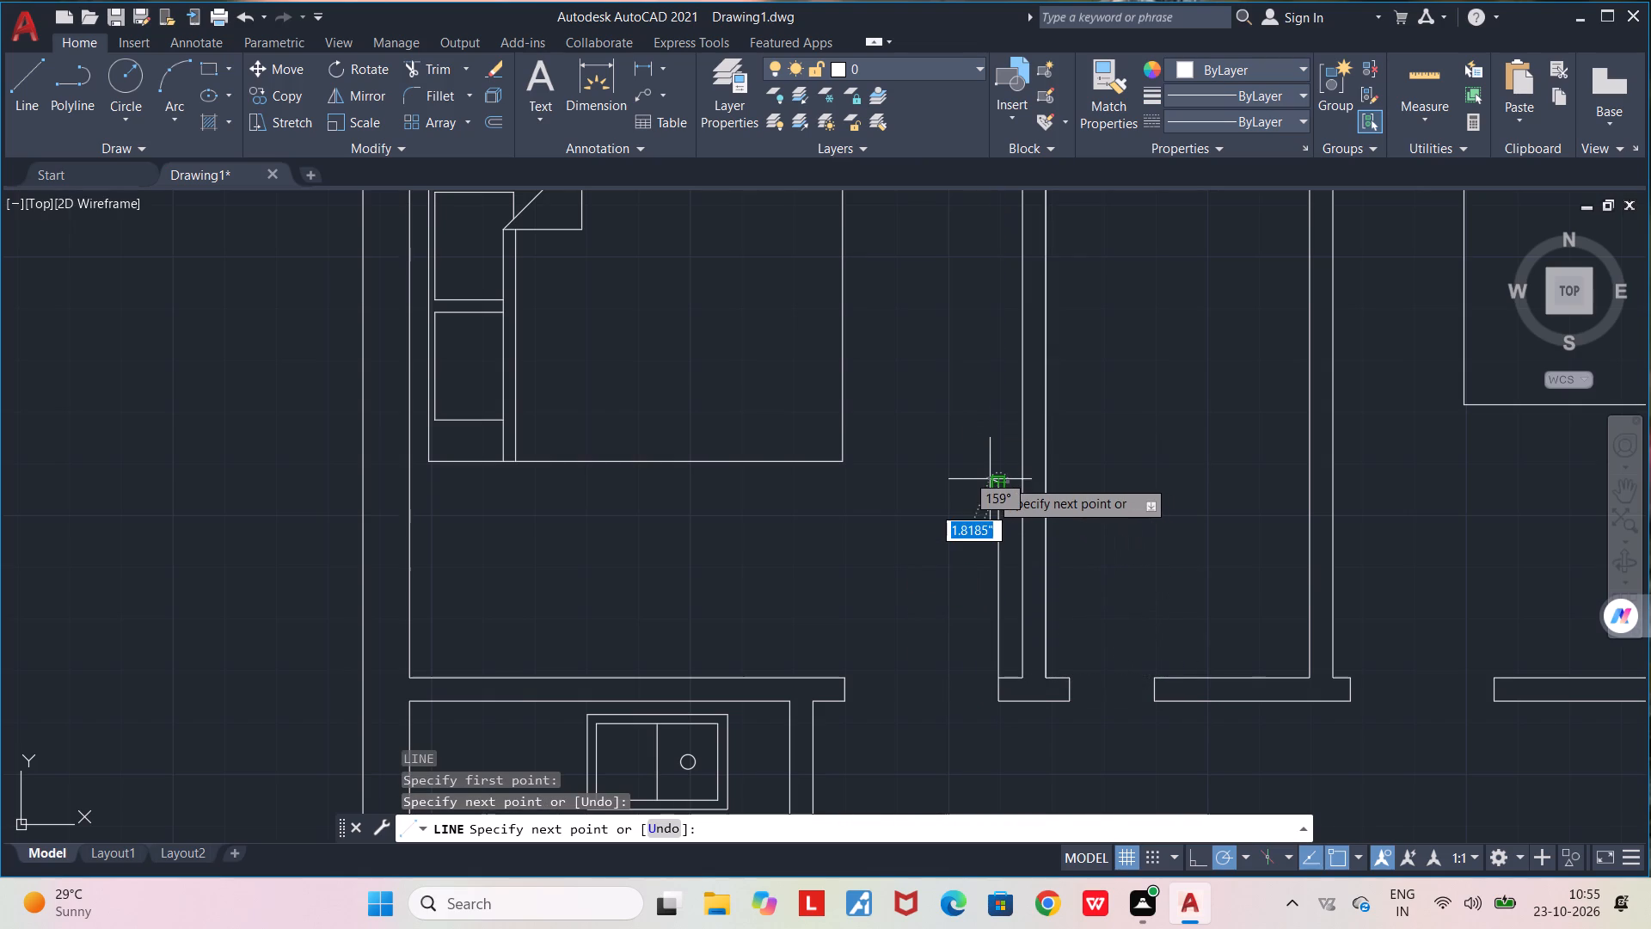
Complete the upper-left bedroom's door leaf with lines about 1" left, 3'-1.7" down and back to the wall stub's upper corner.
{"action": "scroll", "coordinate": [990, 485], "scroll_direction": "up", "scroll_amount": 4}
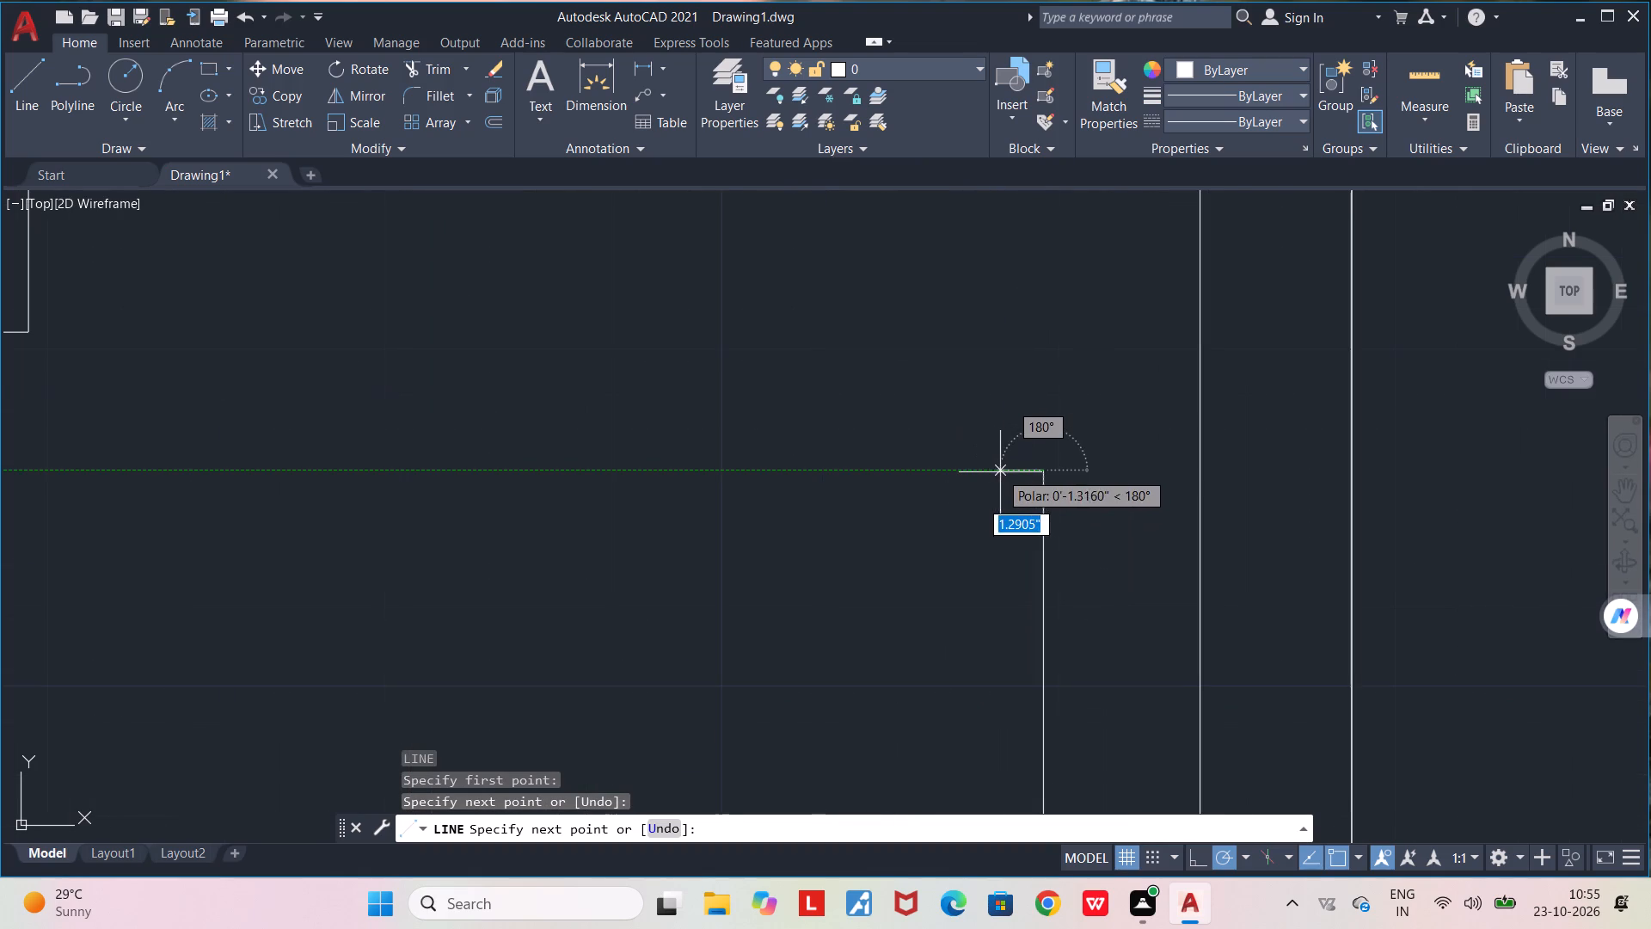
{"action": "left_click", "coordinate": [1011, 472]}
{"action": "middle_click_drag", "start_coordinate": [1012, 755], "coordinate": [1020, 625]}
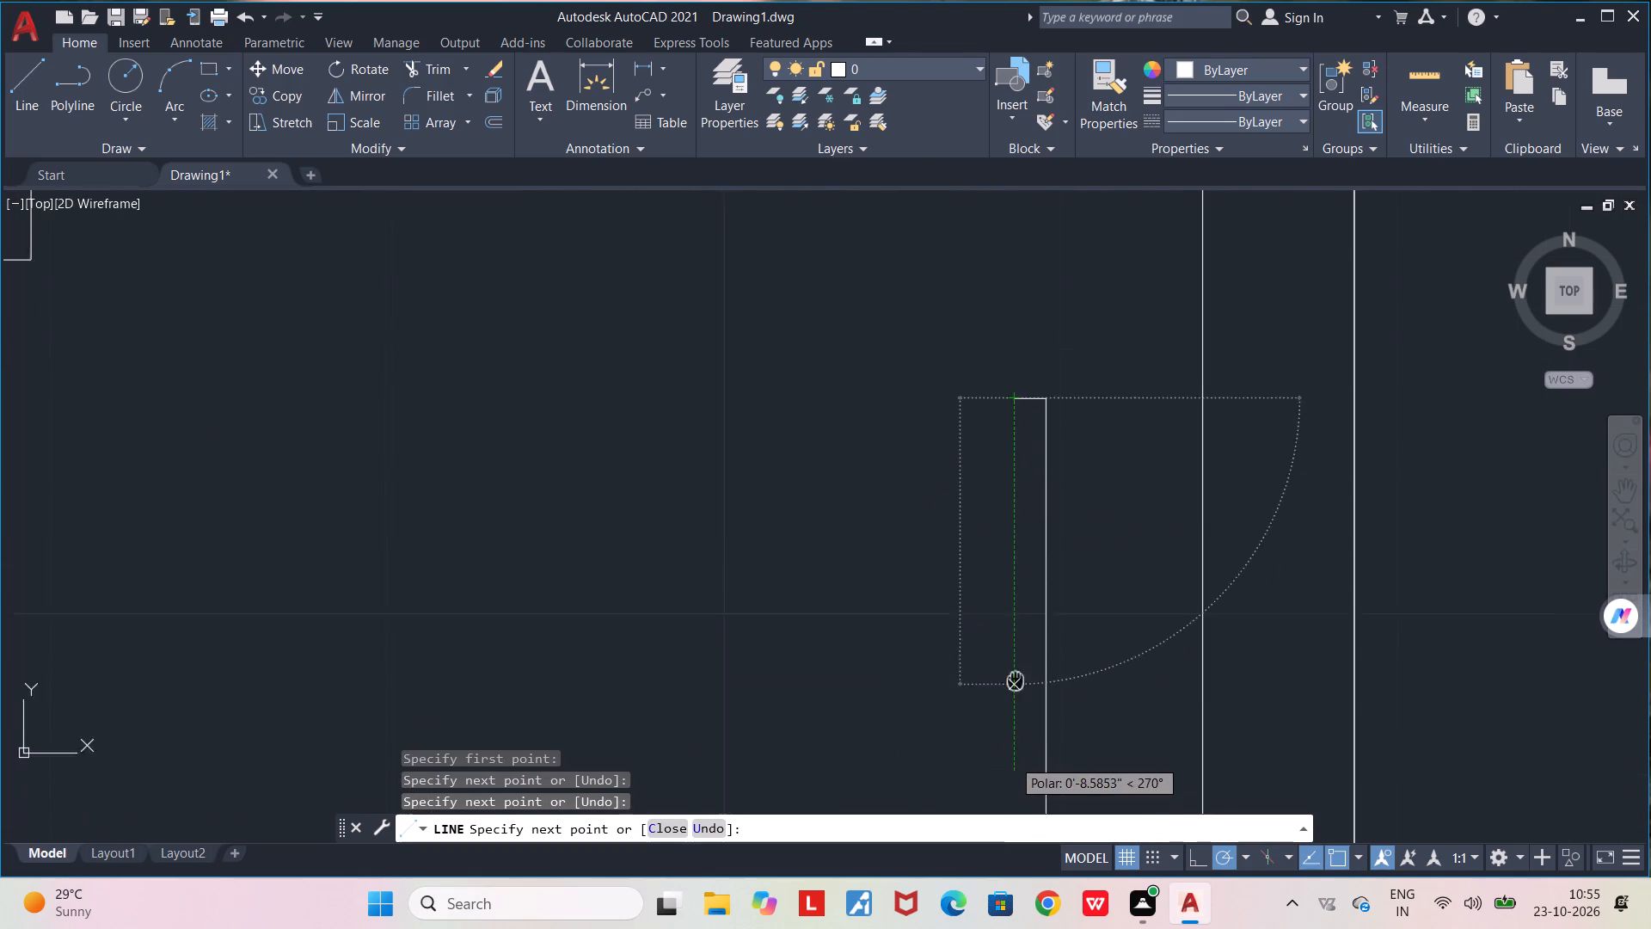
{"action": "middle_click_drag", "start_coordinate": [1020, 625], "coordinate": [1022, 490]}
{"action": "scroll", "coordinate": [1022, 500], "scroll_direction": "down", "scroll_amount": 1}
{"action": "middle_click_drag", "start_coordinate": [1016, 653], "coordinate": [1033, 448]}
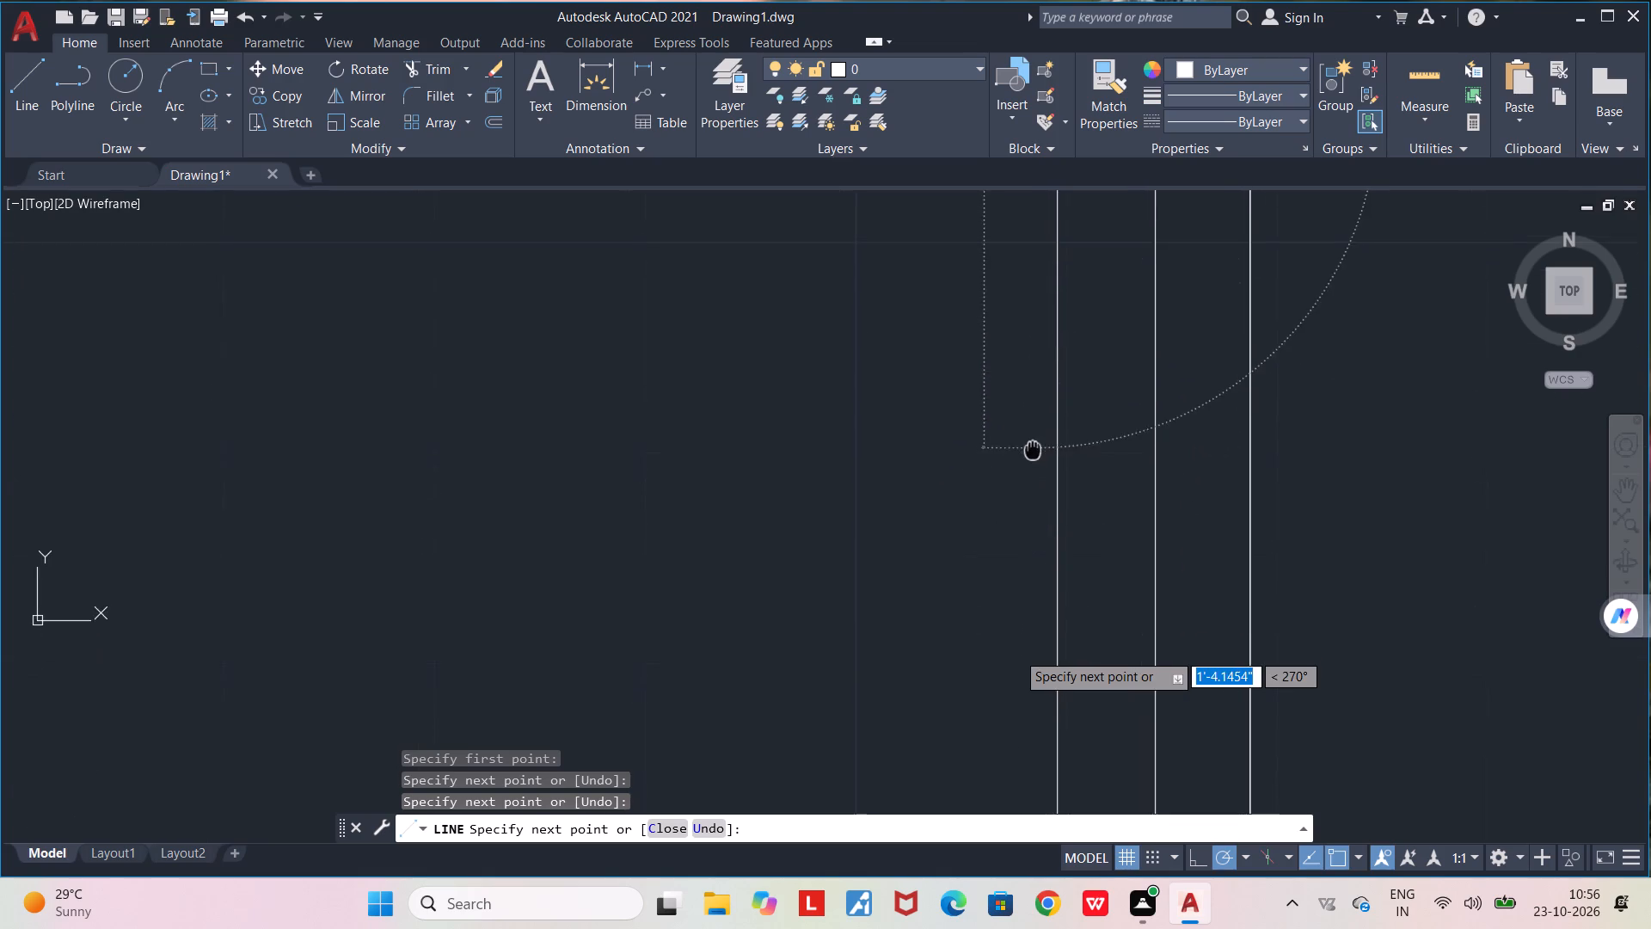
{"action": "middle_click_drag", "start_coordinate": [1033, 448], "coordinate": [1032, 440]}
{"action": "scroll", "coordinate": [1032, 440], "scroll_direction": "down", "scroll_amount": 3}
{"action": "scroll", "coordinate": [1033, 545], "scroll_direction": "up", "scroll_amount": 3}
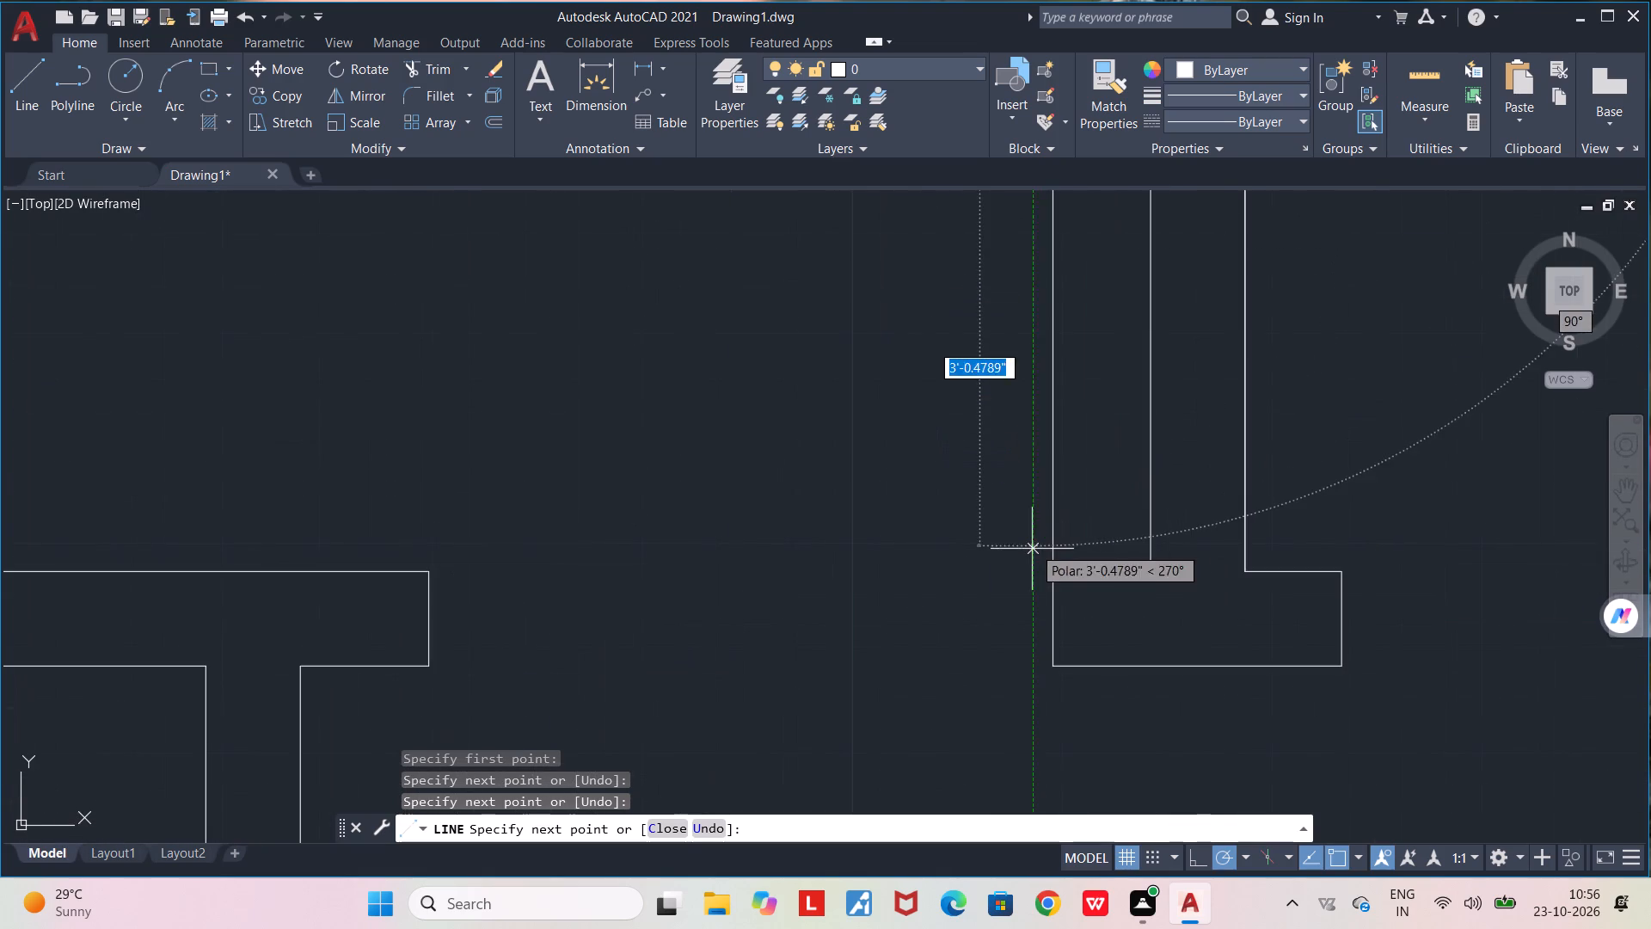
{"action": "scroll", "coordinate": [1032, 559], "scroll_direction": "up", "scroll_amount": 3}
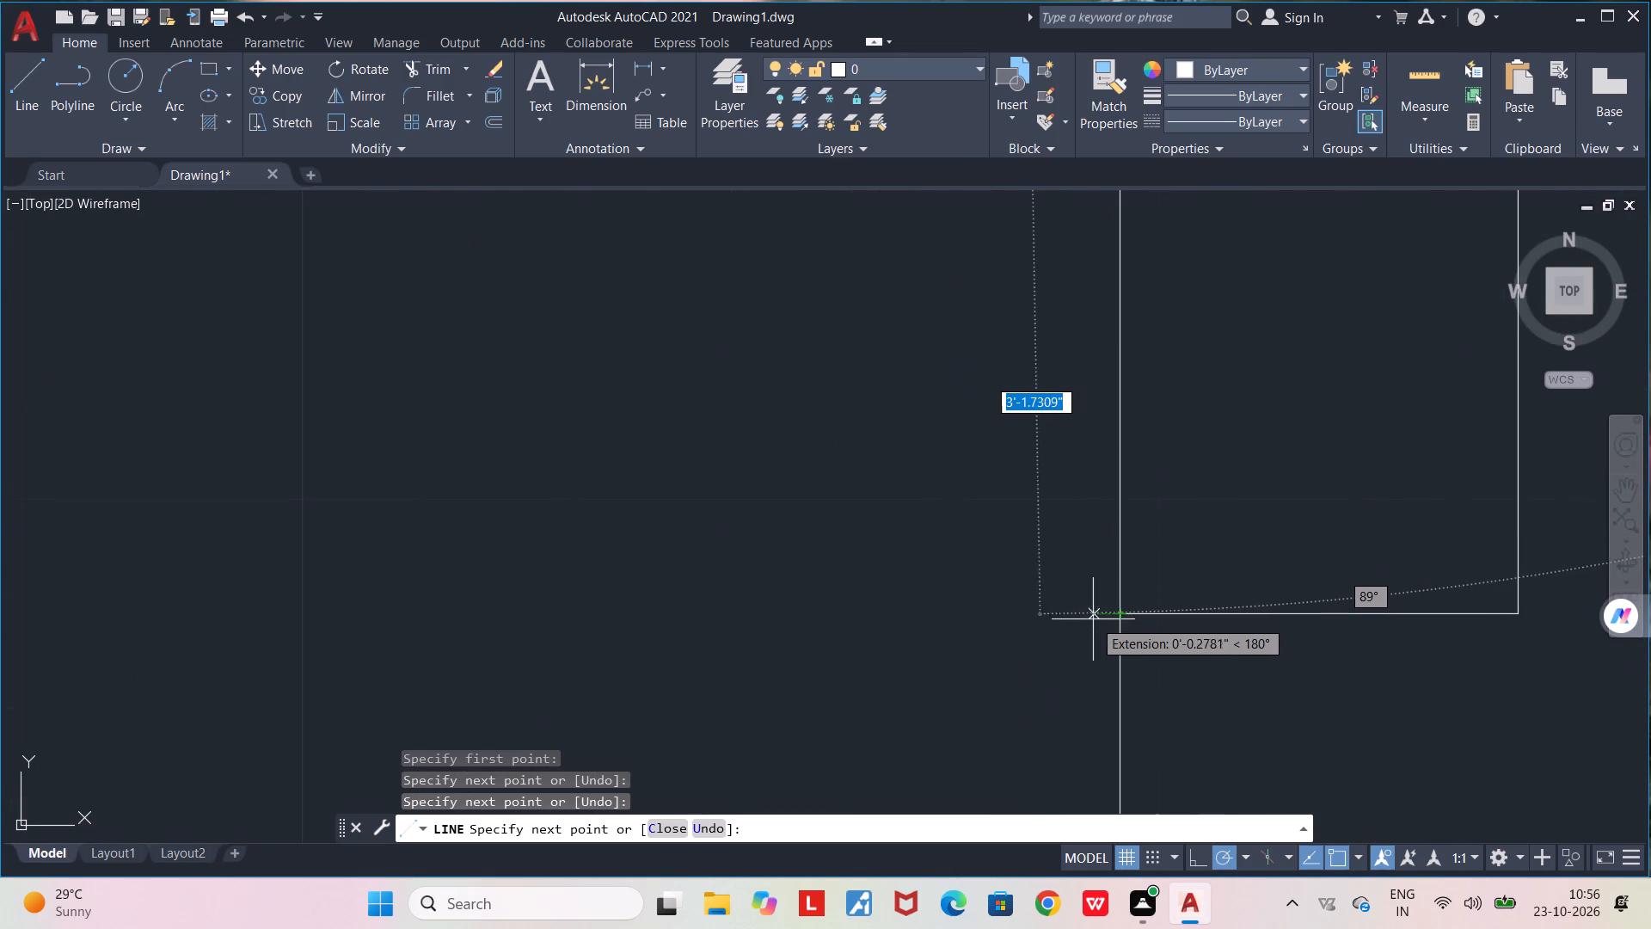
{"action": "left_click", "coordinate": [1036, 613]}
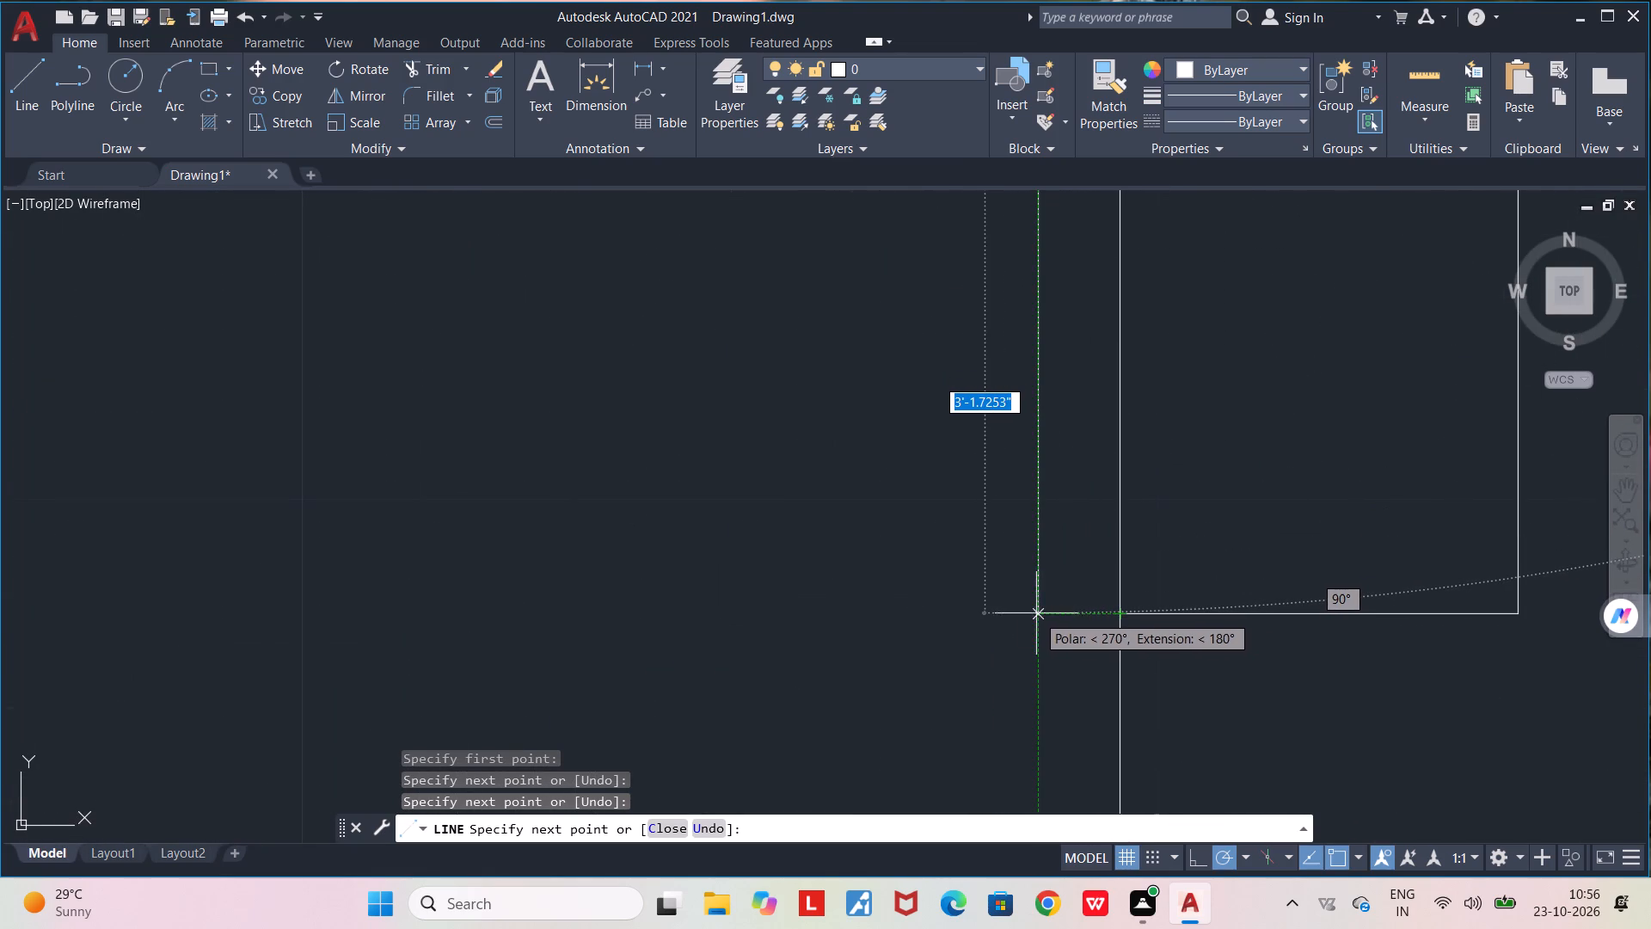
{"action": "left_click", "coordinate": [1120, 615]}
{"action": "key", "text": "space"}
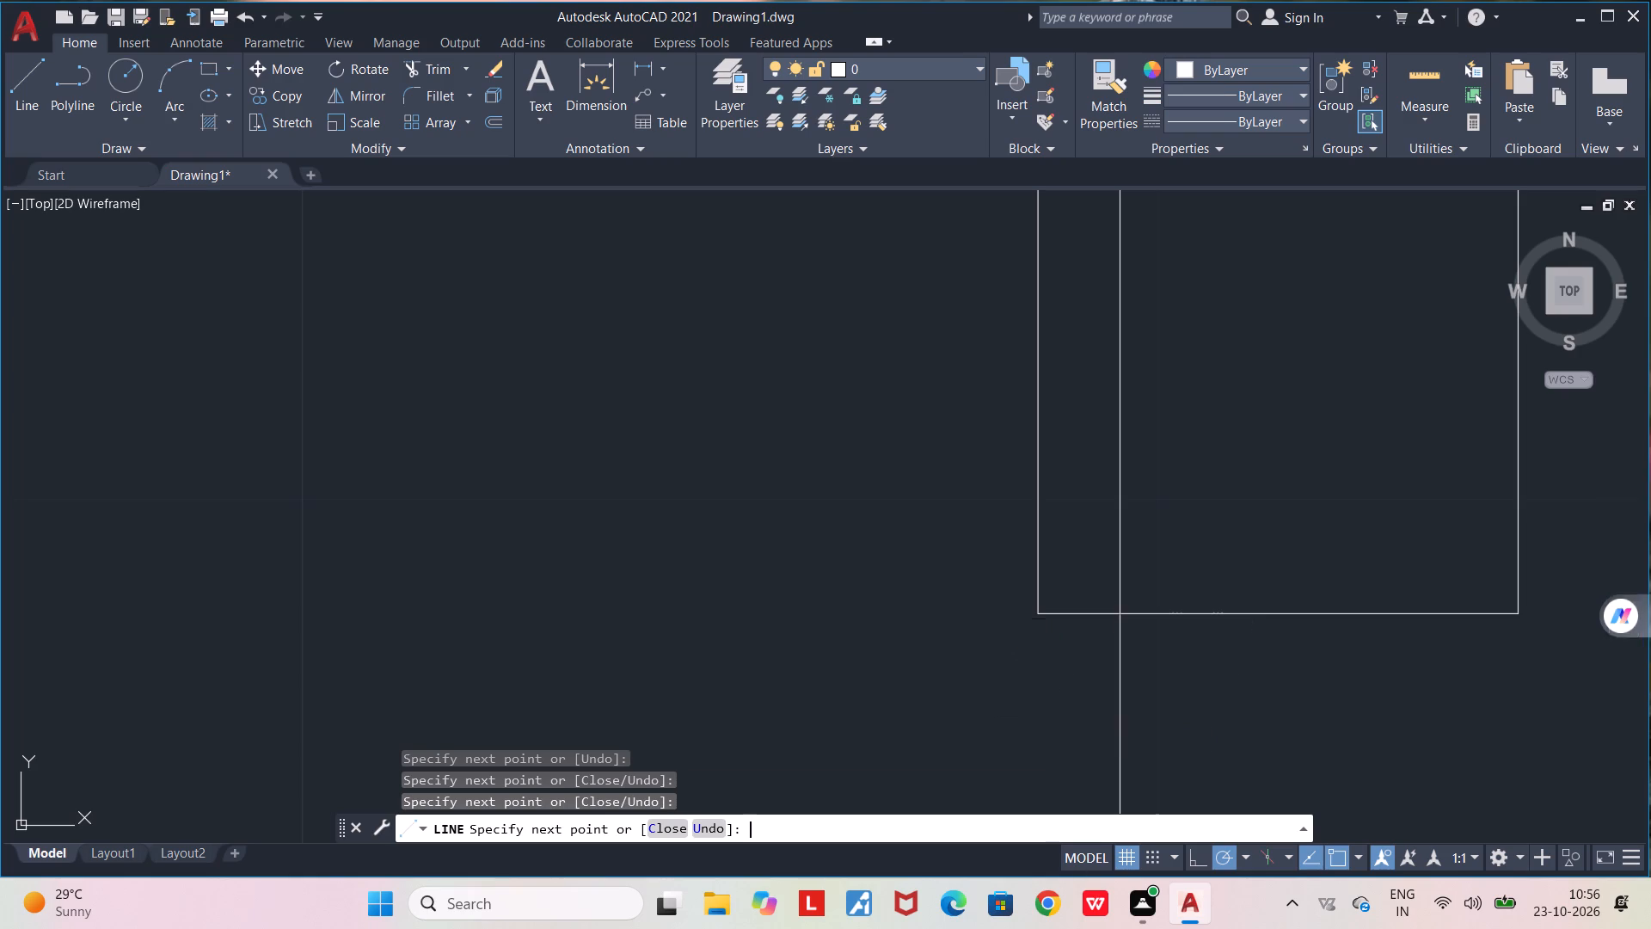
Draw a three-point arc from the upper-left doorway's left wall corner through the door leaf's upper-left corner, ending beyond the bathroom doorway.
{"action": "scroll", "coordinate": [1037, 715], "scroll_direction": "down", "scroll_amount": 5}
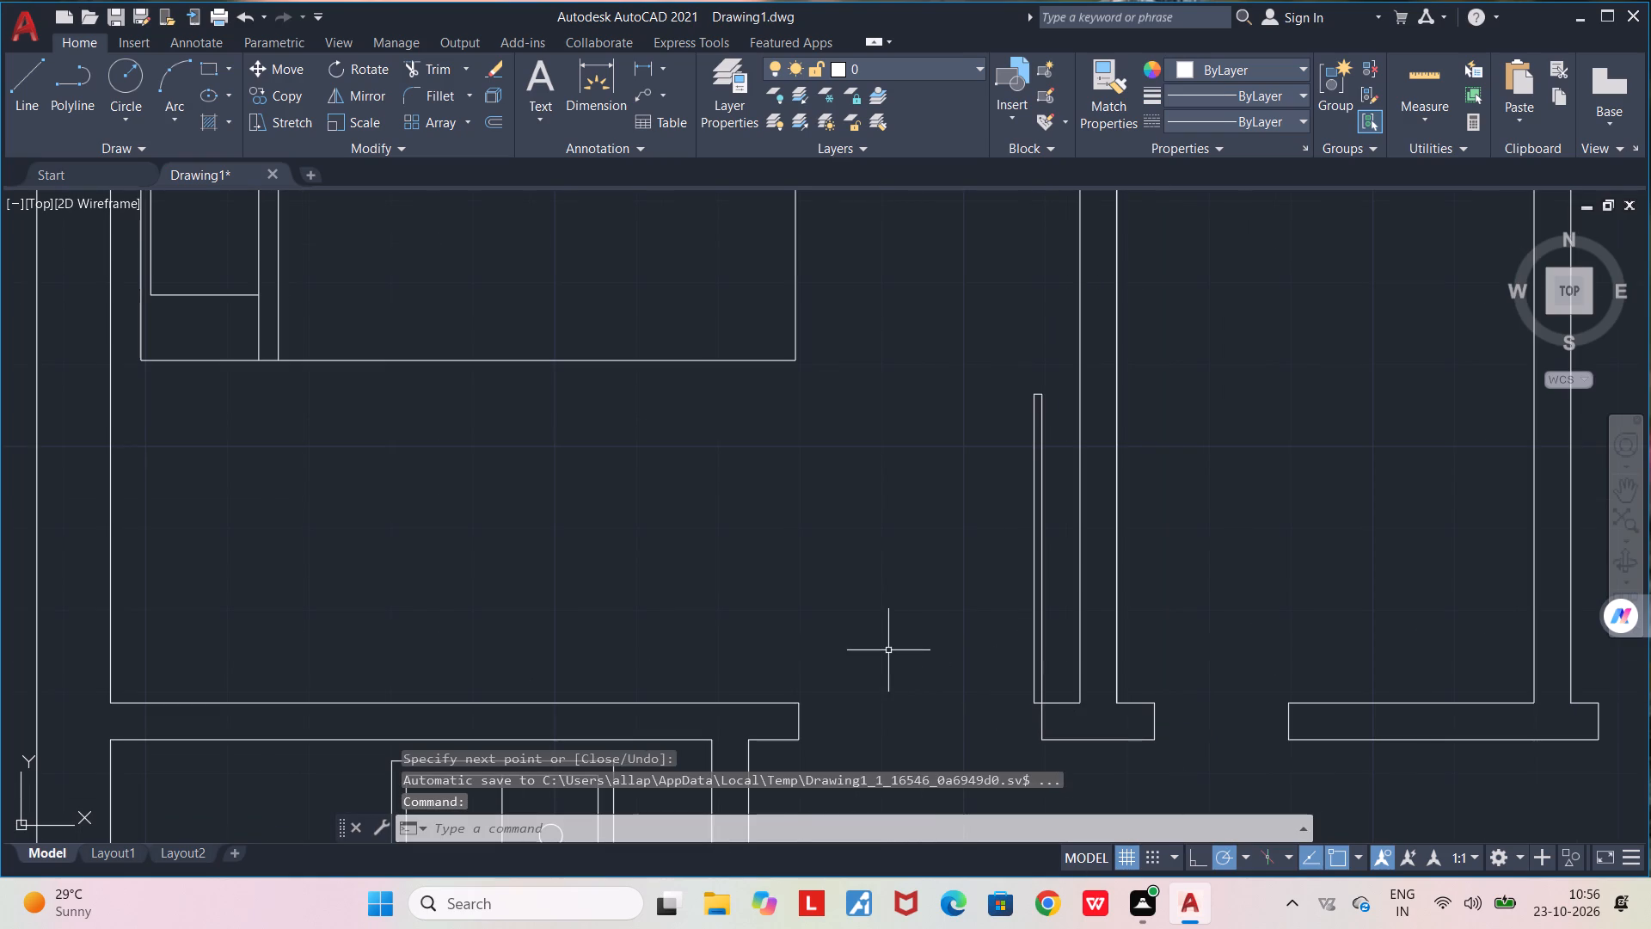
{"action": "left_click", "coordinate": [180, 71]}
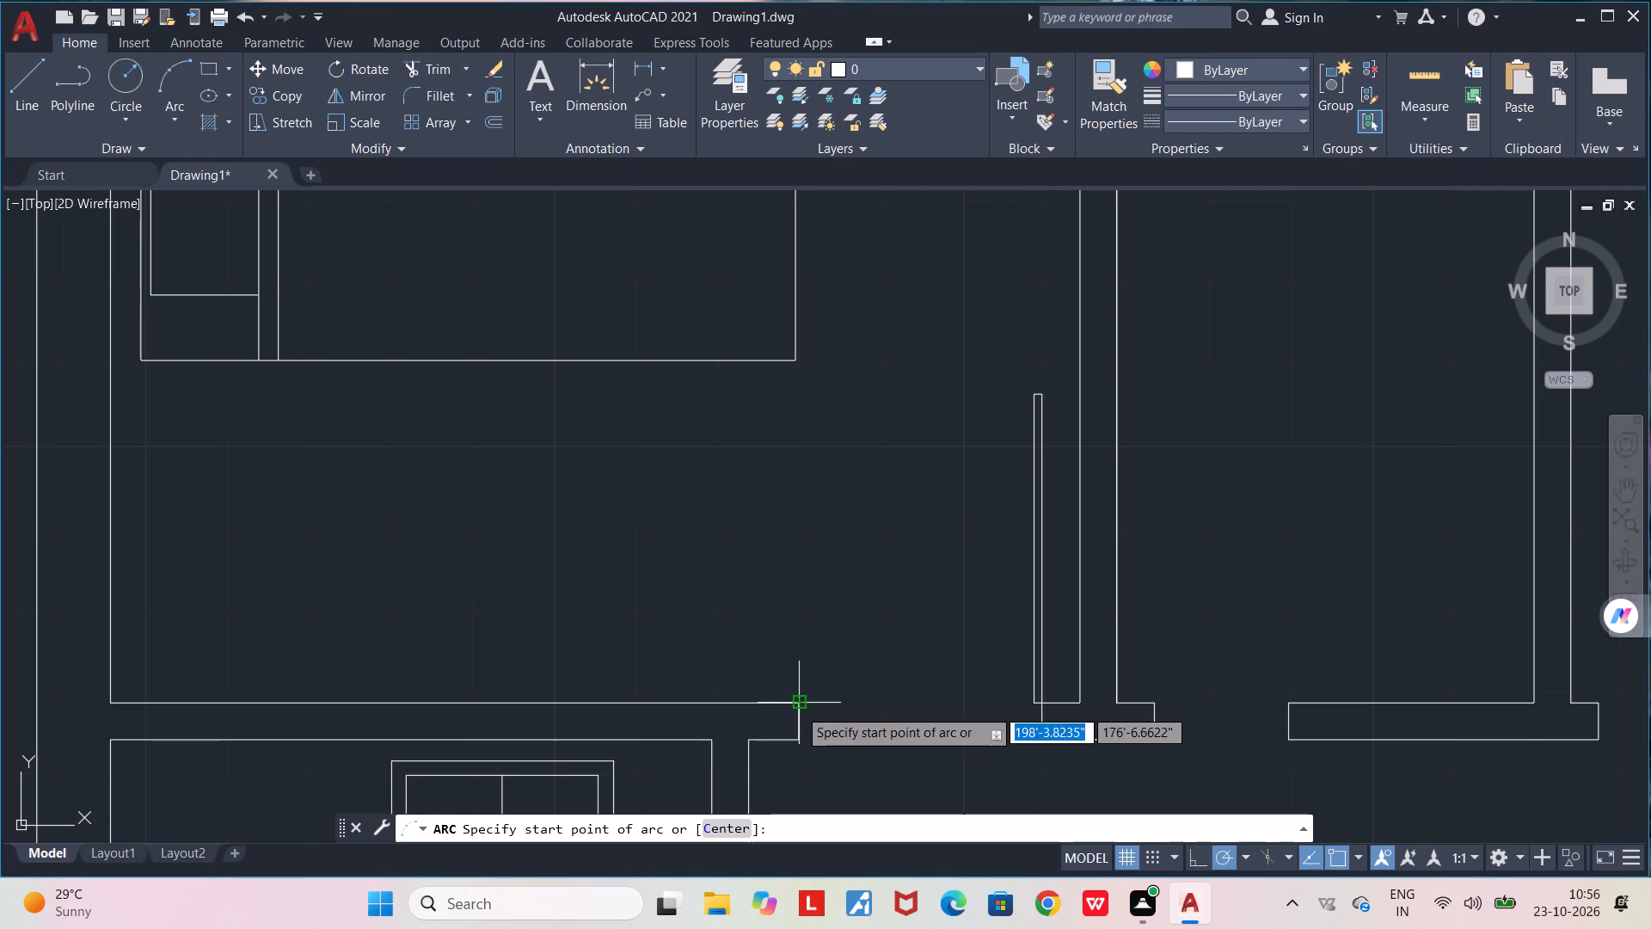
{"action": "left_click", "coordinate": [802, 710]}
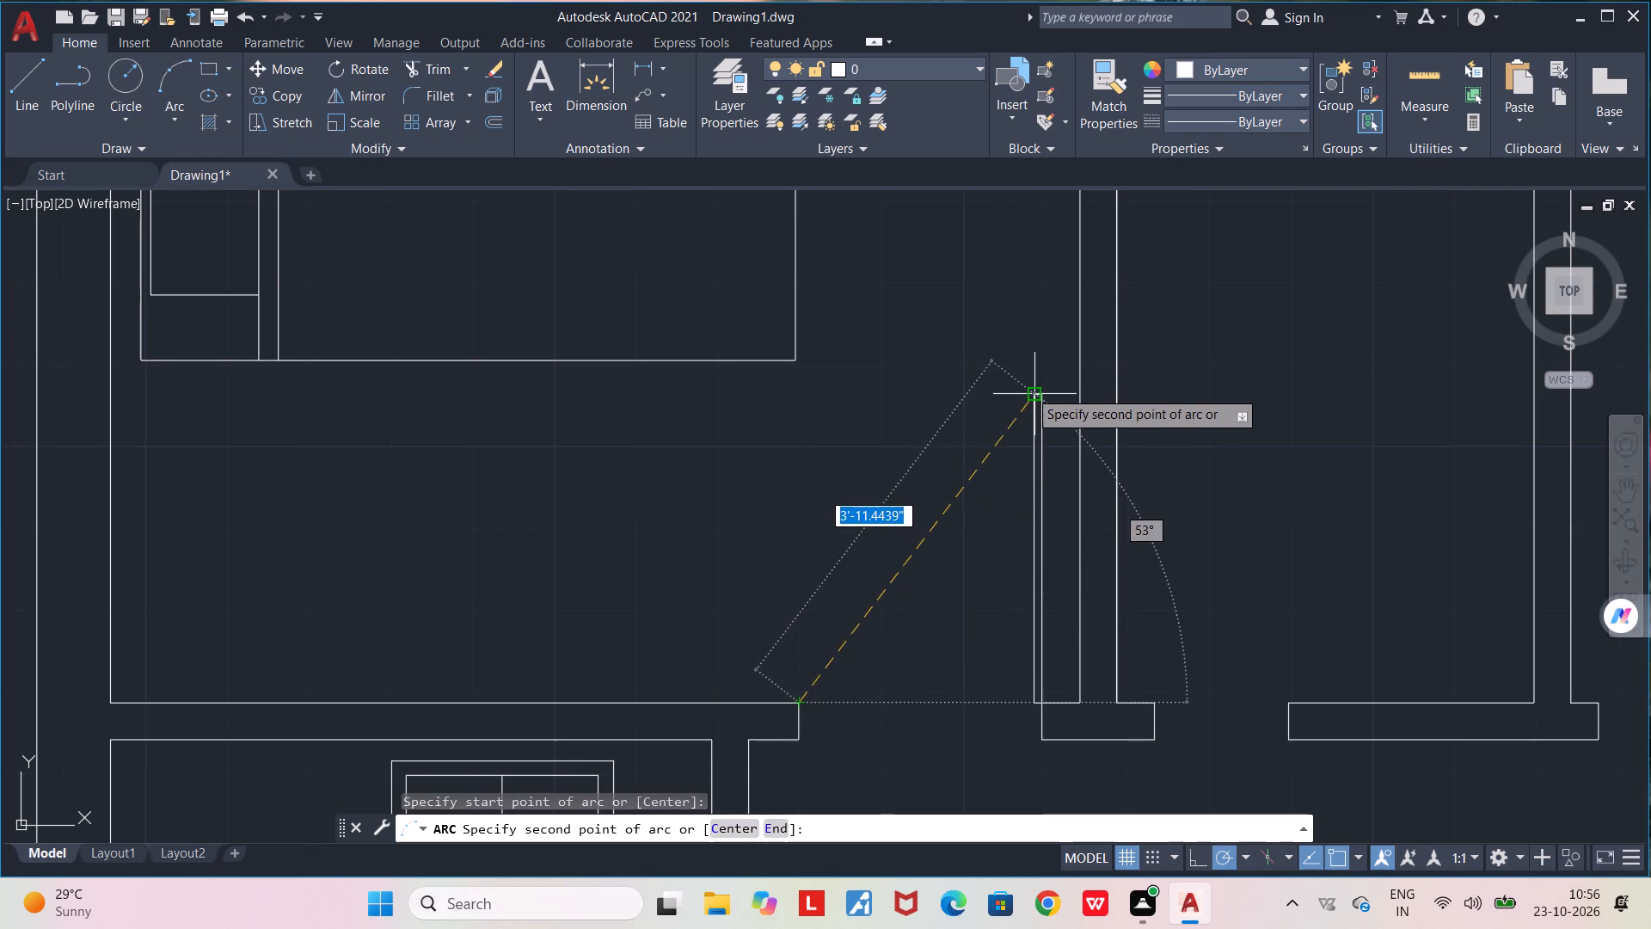
{"action": "left_click", "coordinate": [1028, 396]}
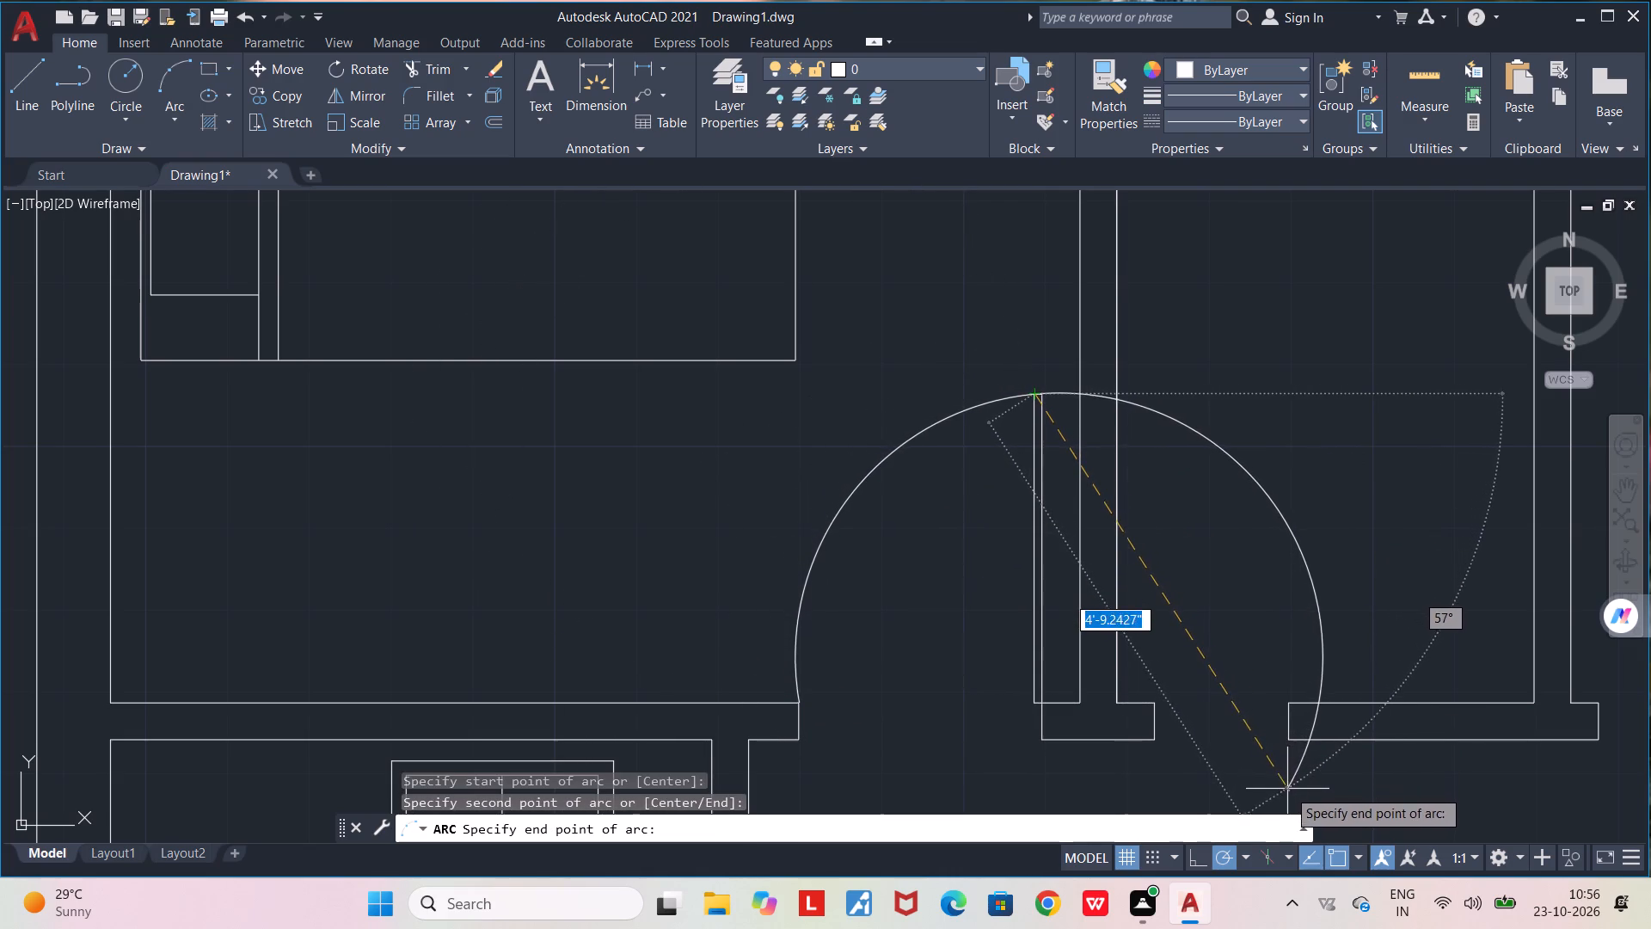
{"action": "scroll", "coordinate": [1261, 797], "scroll_direction": "down", "scroll_amount": 2}
{"action": "middle_click_drag", "start_coordinate": [1257, 776], "coordinate": [991, 557]}
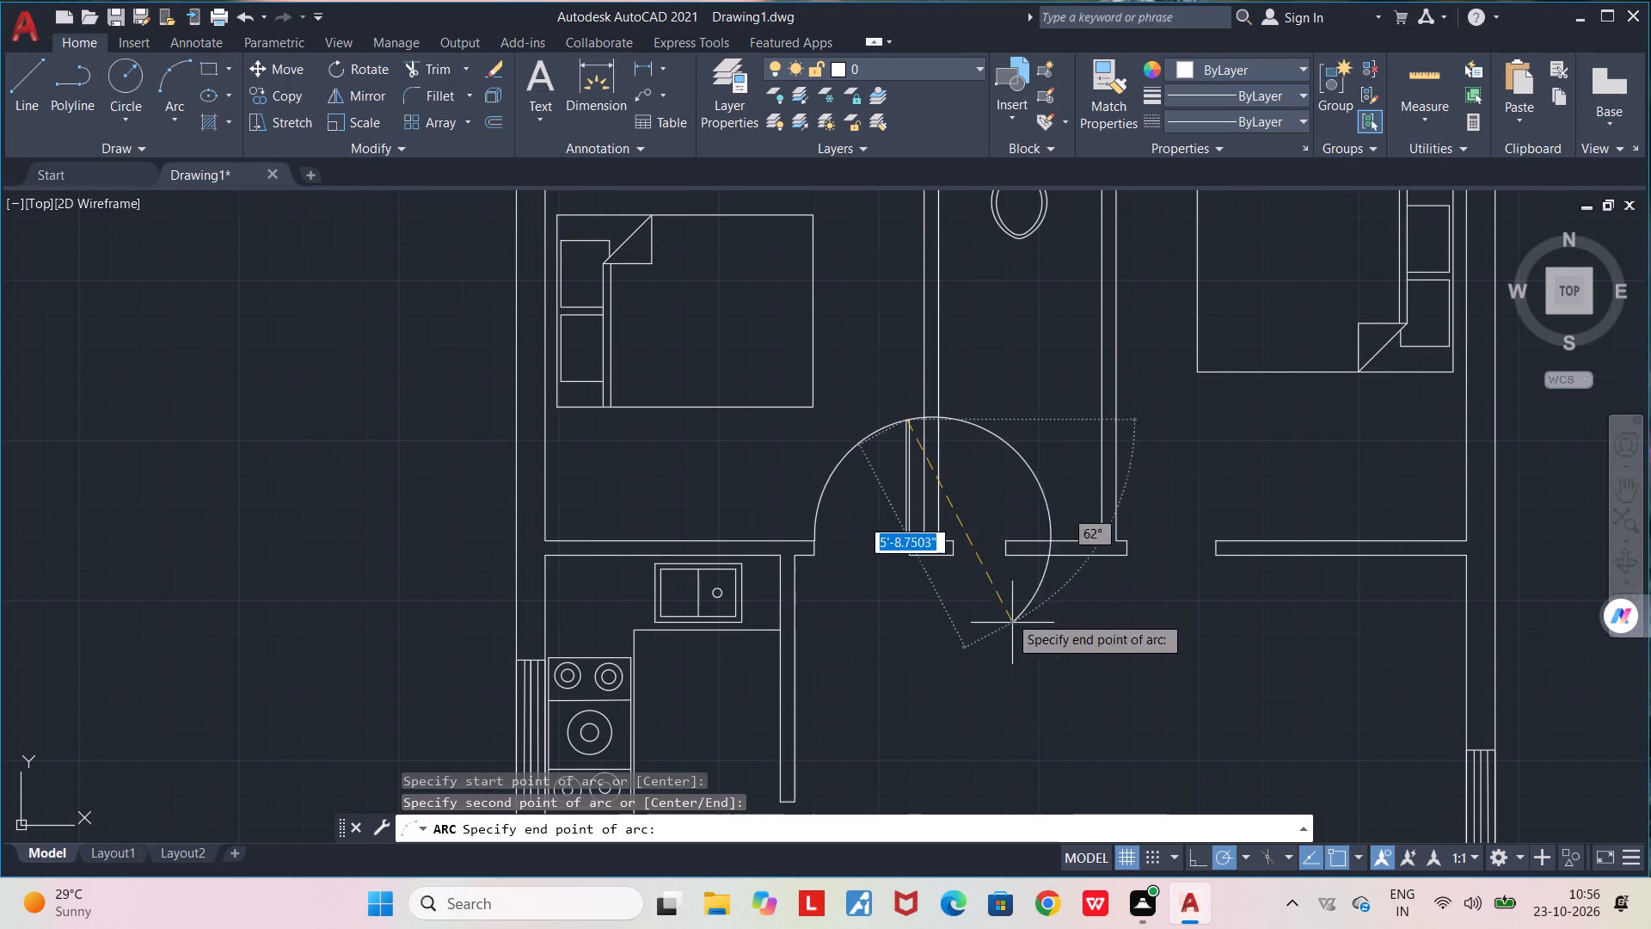
{"action": "left_click", "coordinate": [1018, 671]}
Trim the arc portions to the right of the door leaf, keeping only the swing between the left wall corner and the leaf's top.
{"action": "type", "text": "TR"}
{"action": "key", "text": "Return"}
{"action": "left_click", "coordinate": [1031, 664]}
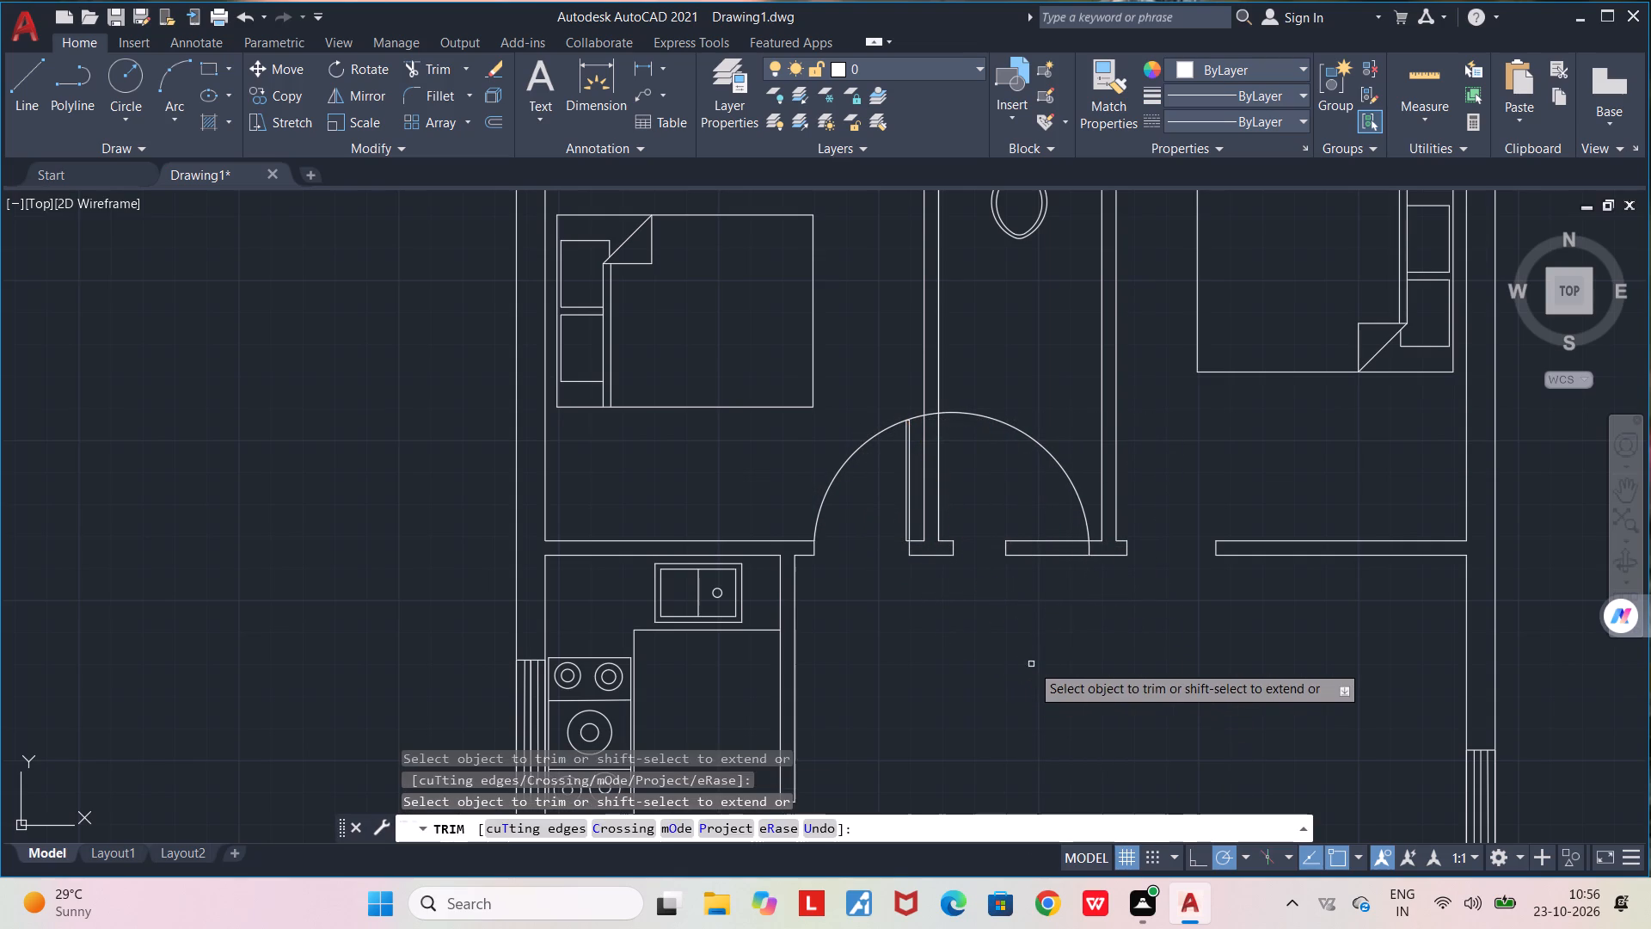
{"action": "scroll", "coordinate": [1085, 538], "scroll_direction": "up", "scroll_amount": 3}
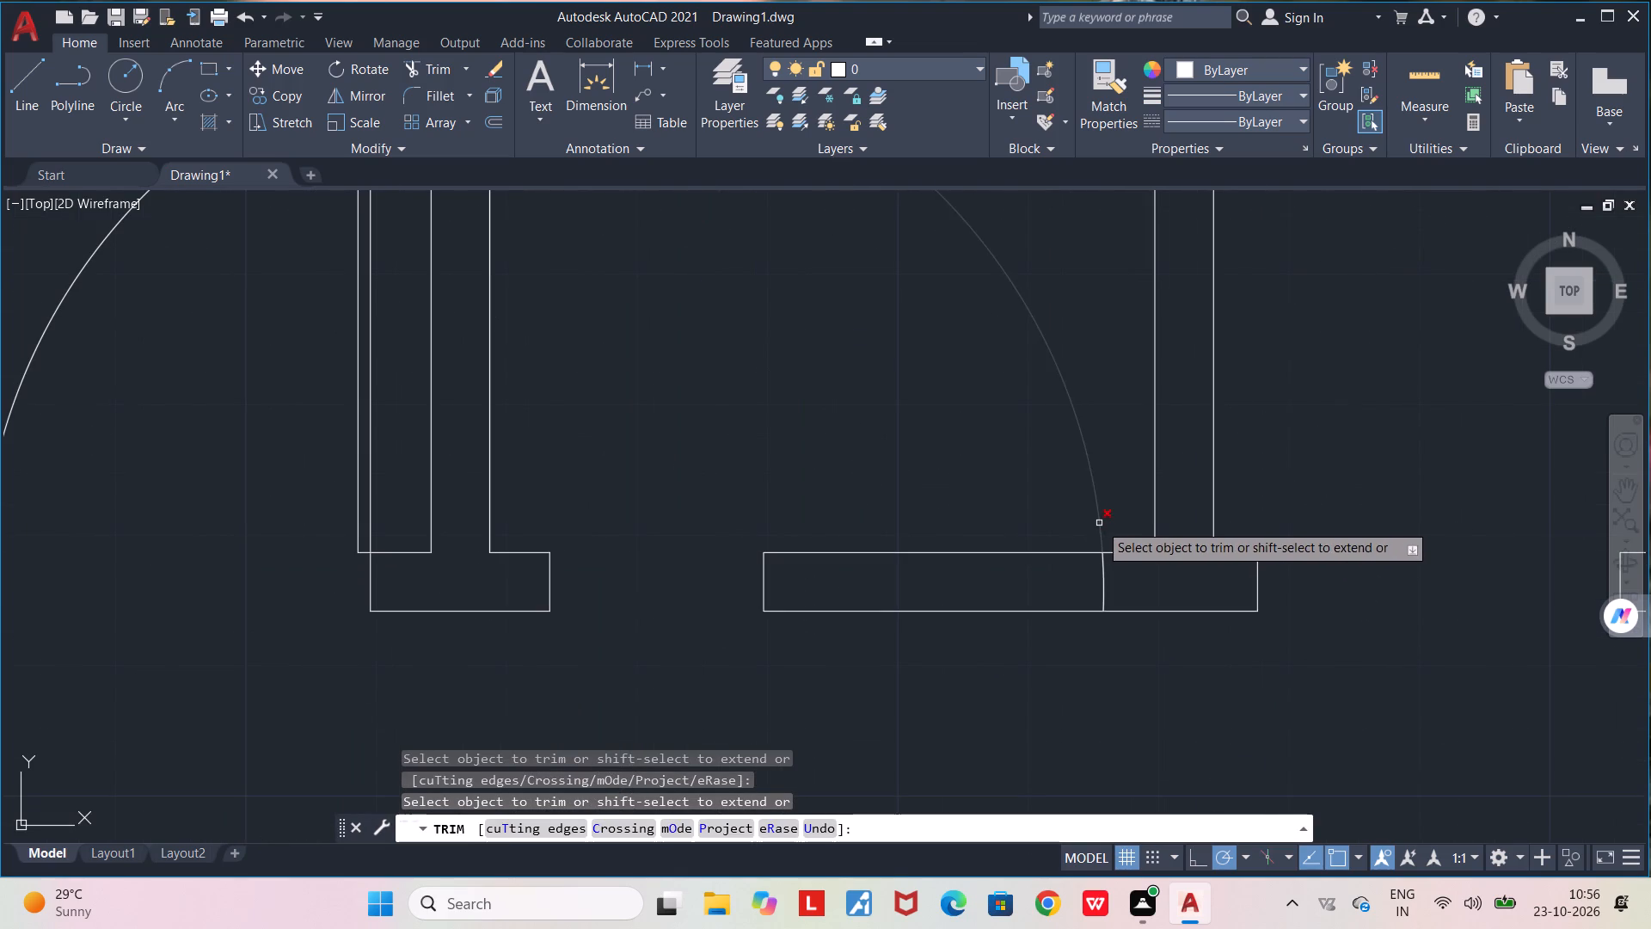
{"action": "left_click", "coordinate": [1099, 523]}
{"action": "left_click", "coordinate": [1104, 577]}
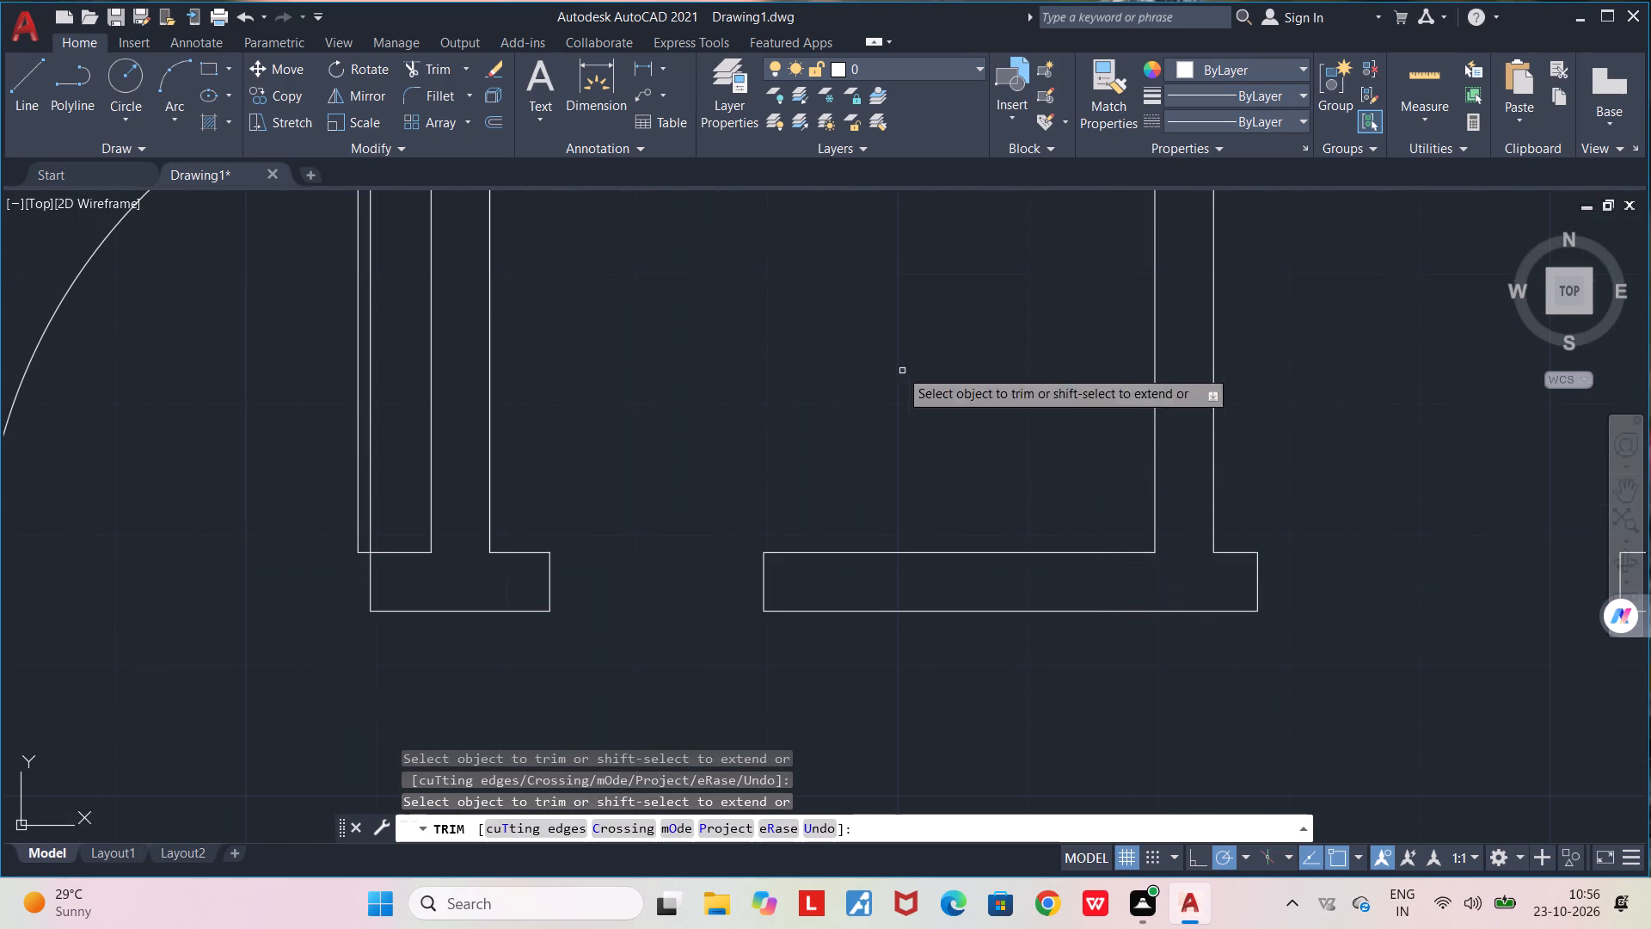
{"action": "middle_click_drag", "start_coordinate": [887, 359], "coordinate": [1033, 567]}
{"action": "scroll", "coordinate": [1031, 557], "scroll_direction": "down", "scroll_amount": 2}
{"action": "scroll", "coordinate": [879, 447], "scroll_direction": "up", "scroll_amount": 2}
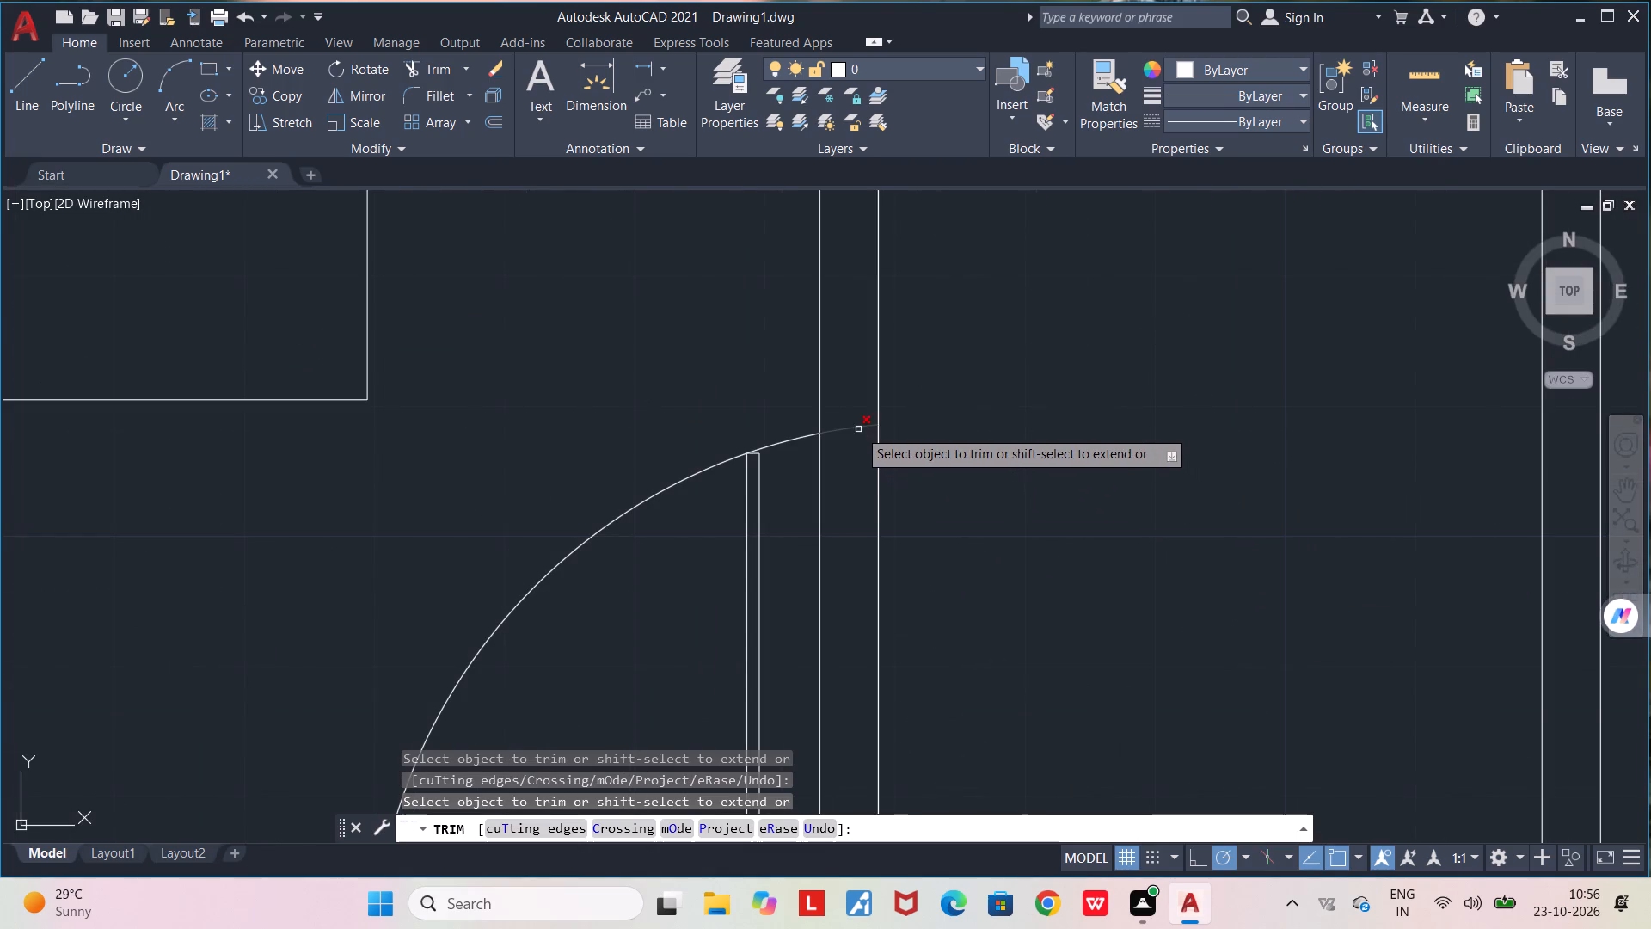
{"action": "left_click", "coordinate": [858, 429]}
{"action": "left_click", "coordinate": [788, 438]}
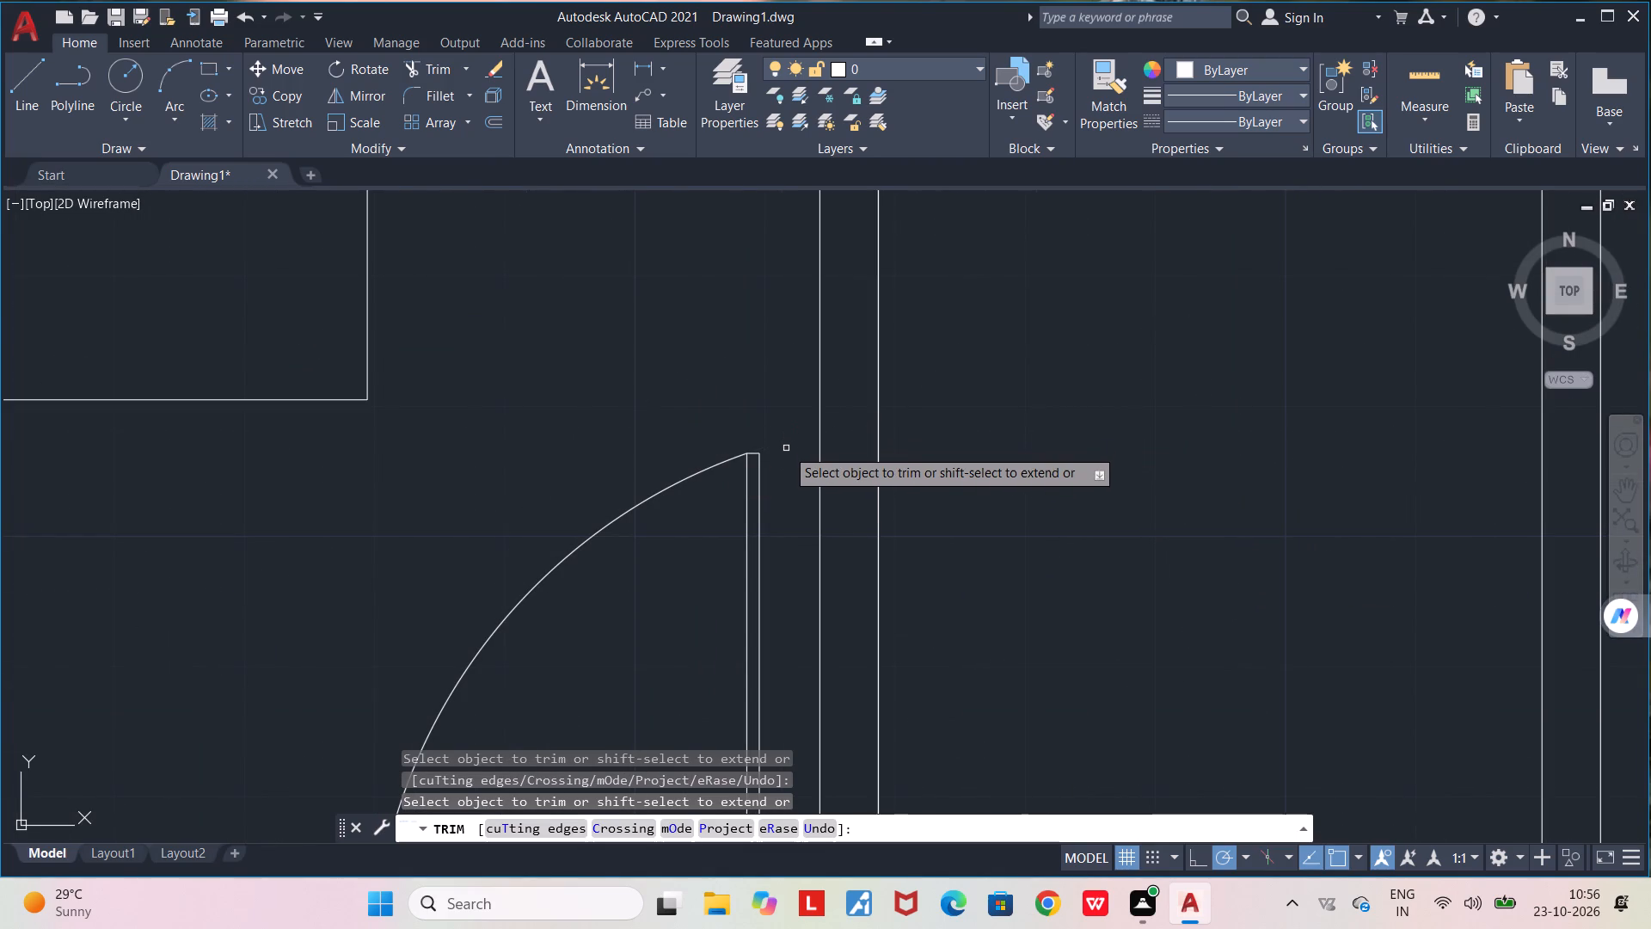
{"action": "scroll", "coordinate": [786, 450], "scroll_direction": "down", "scroll_amount": 2}
{"action": "middle_click_drag", "start_coordinate": [710, 592], "coordinate": [748, 444]}
{"action": "scroll", "coordinate": [748, 444], "scroll_direction": "down", "scroll_amount": 2}
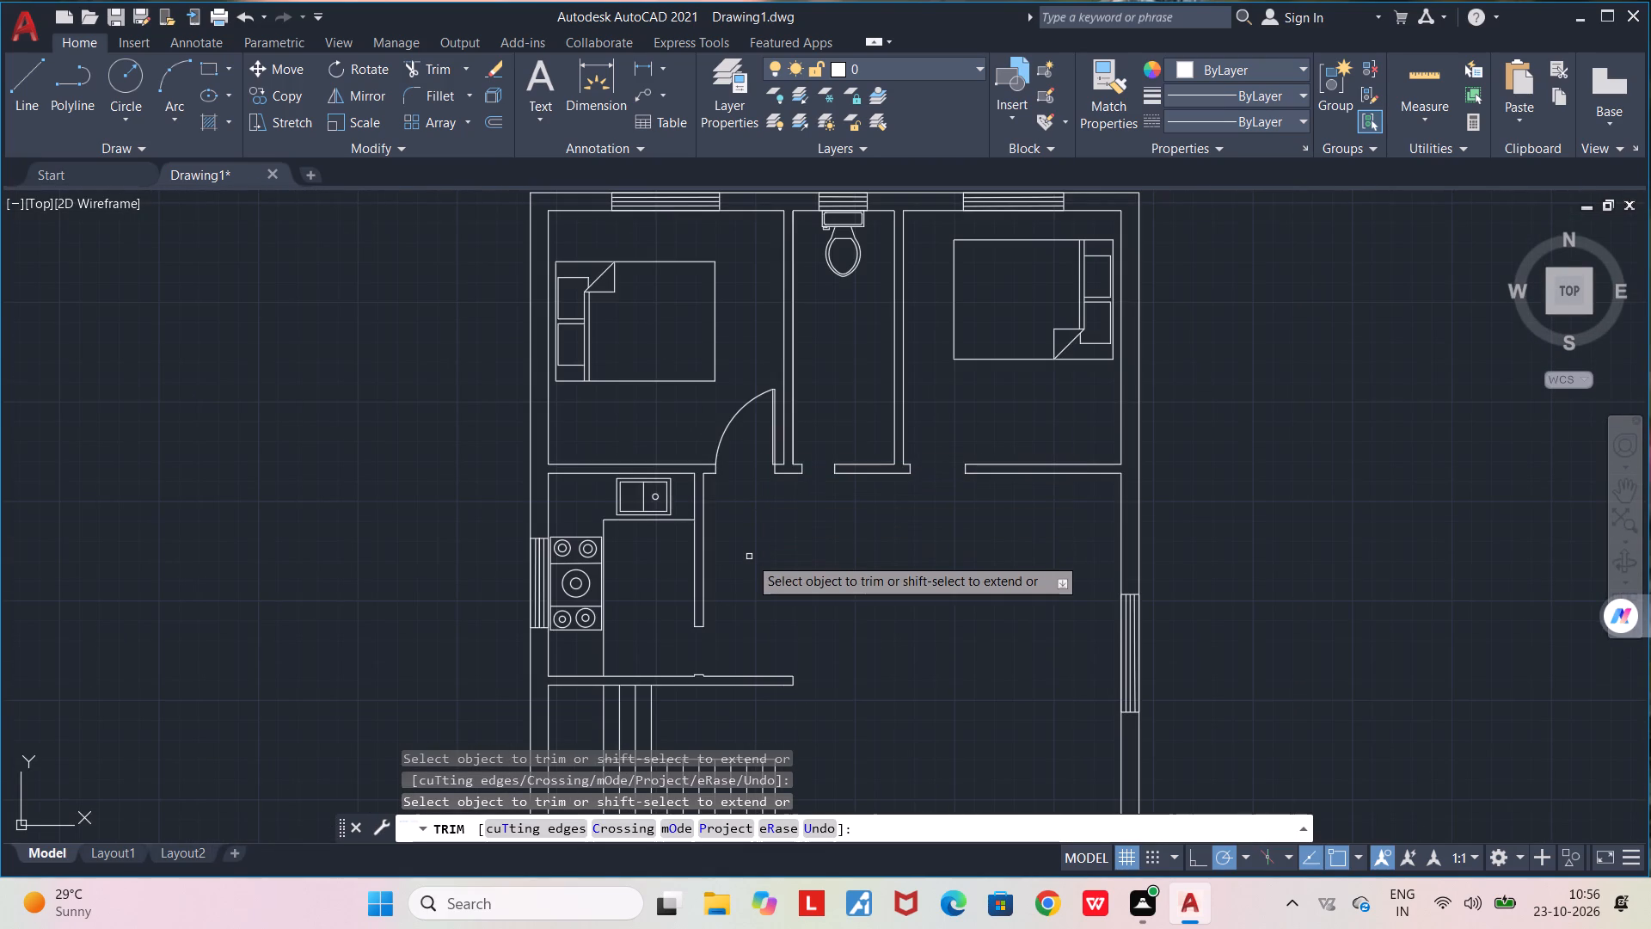
{"action": "key", "text": "space"}
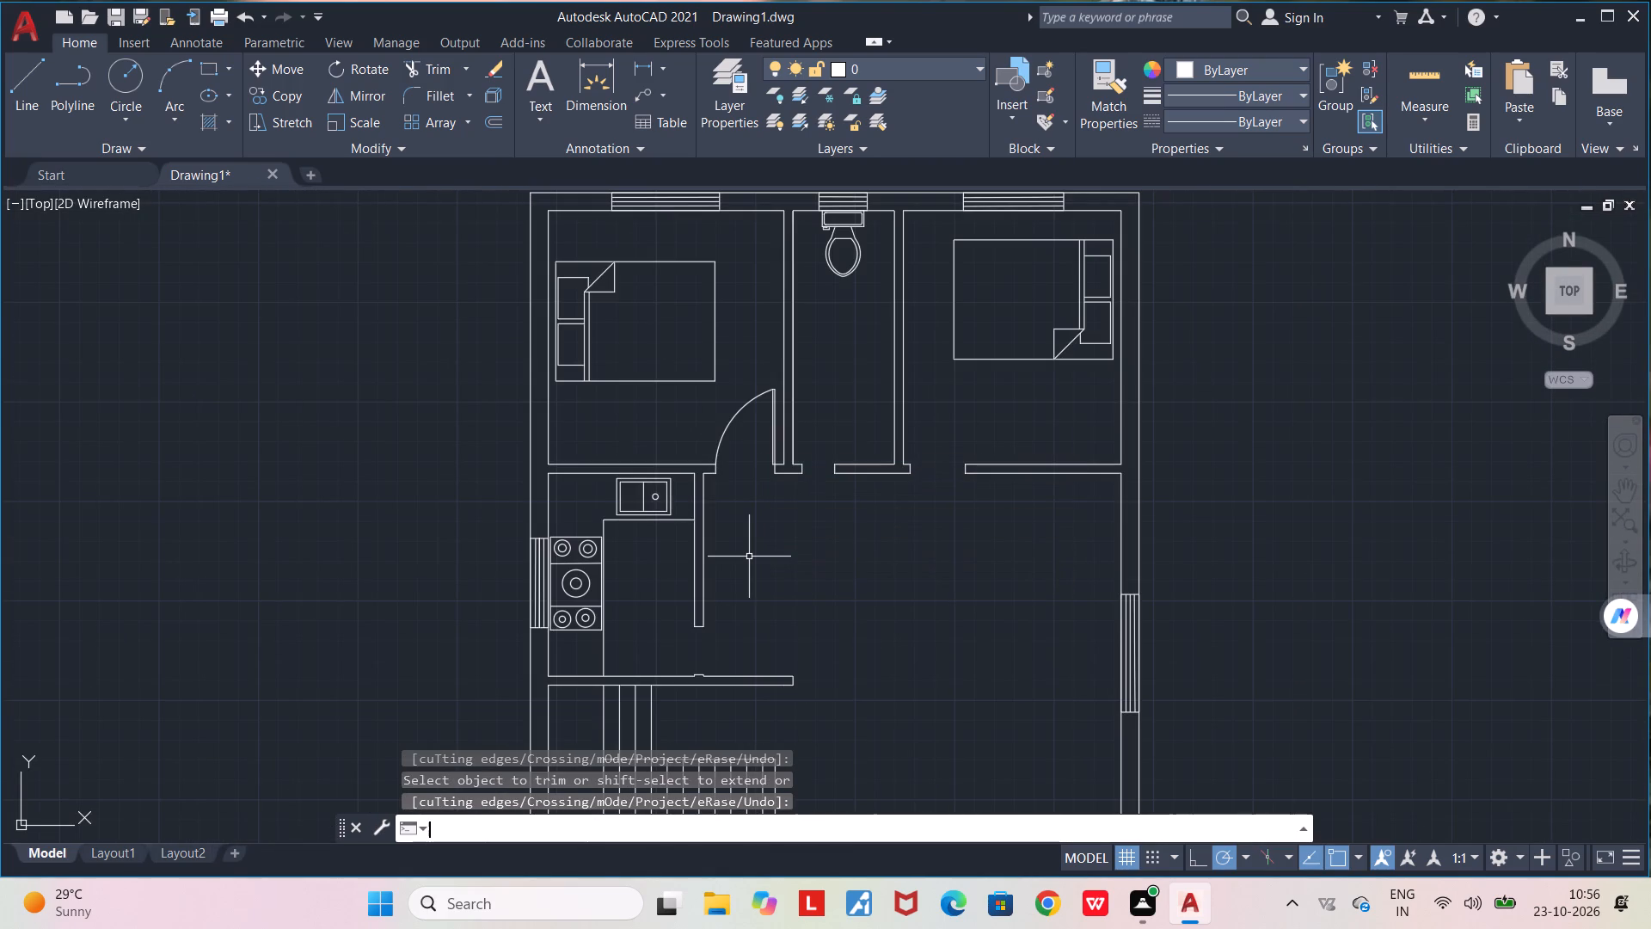
Draw a closed door leaf about 3'-1.7" tall and 2" wide upward from the left wall stub's corner at the bathroom doorway.
{"action": "scroll", "coordinate": [821, 454], "scroll_direction": "up", "scroll_amount": 1}
{"action": "middle_click_drag", "start_coordinate": [821, 458], "coordinate": [828, 554]}
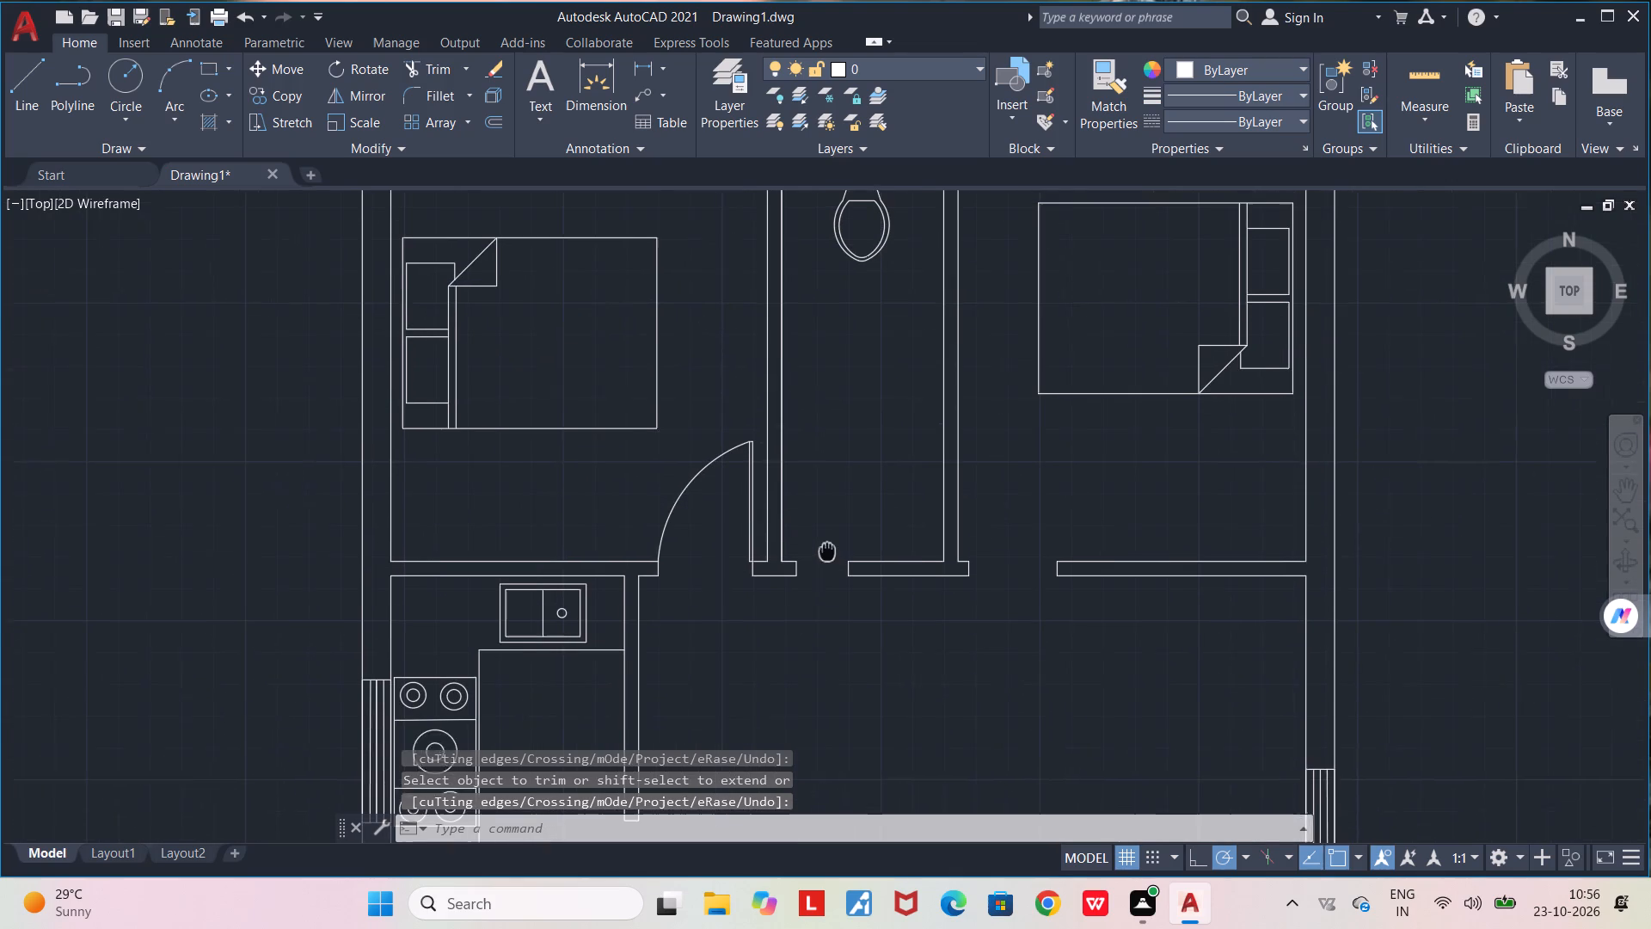
{"action": "middle_click_drag", "start_coordinate": [828, 554], "coordinate": [830, 561]}
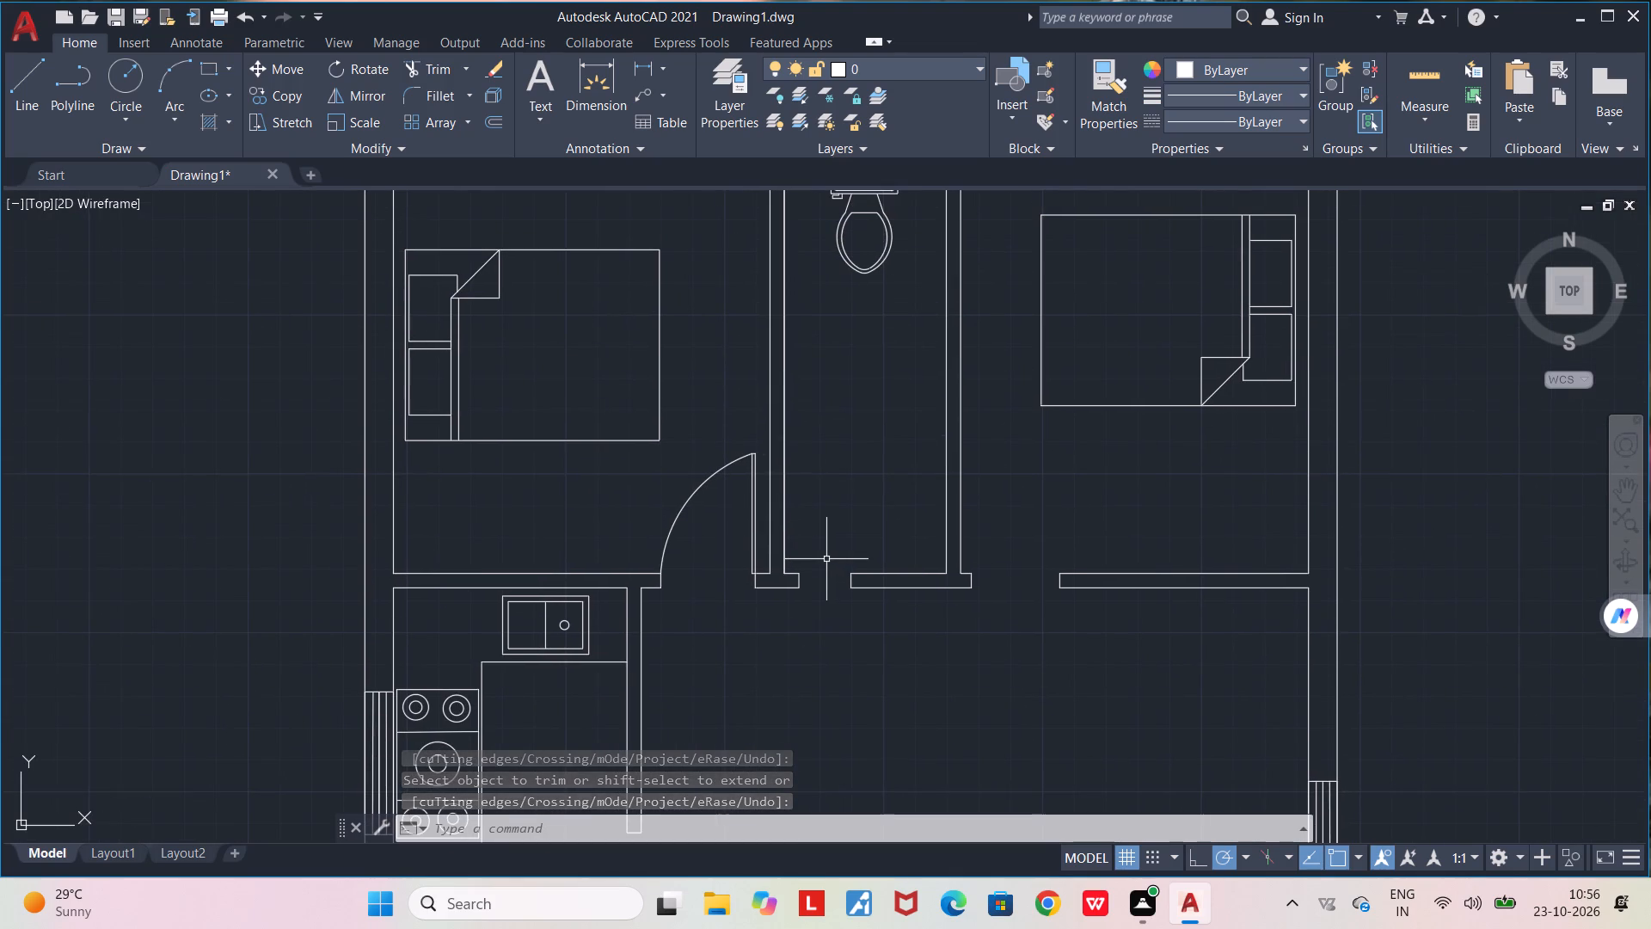
{"action": "key", "text": "l"}
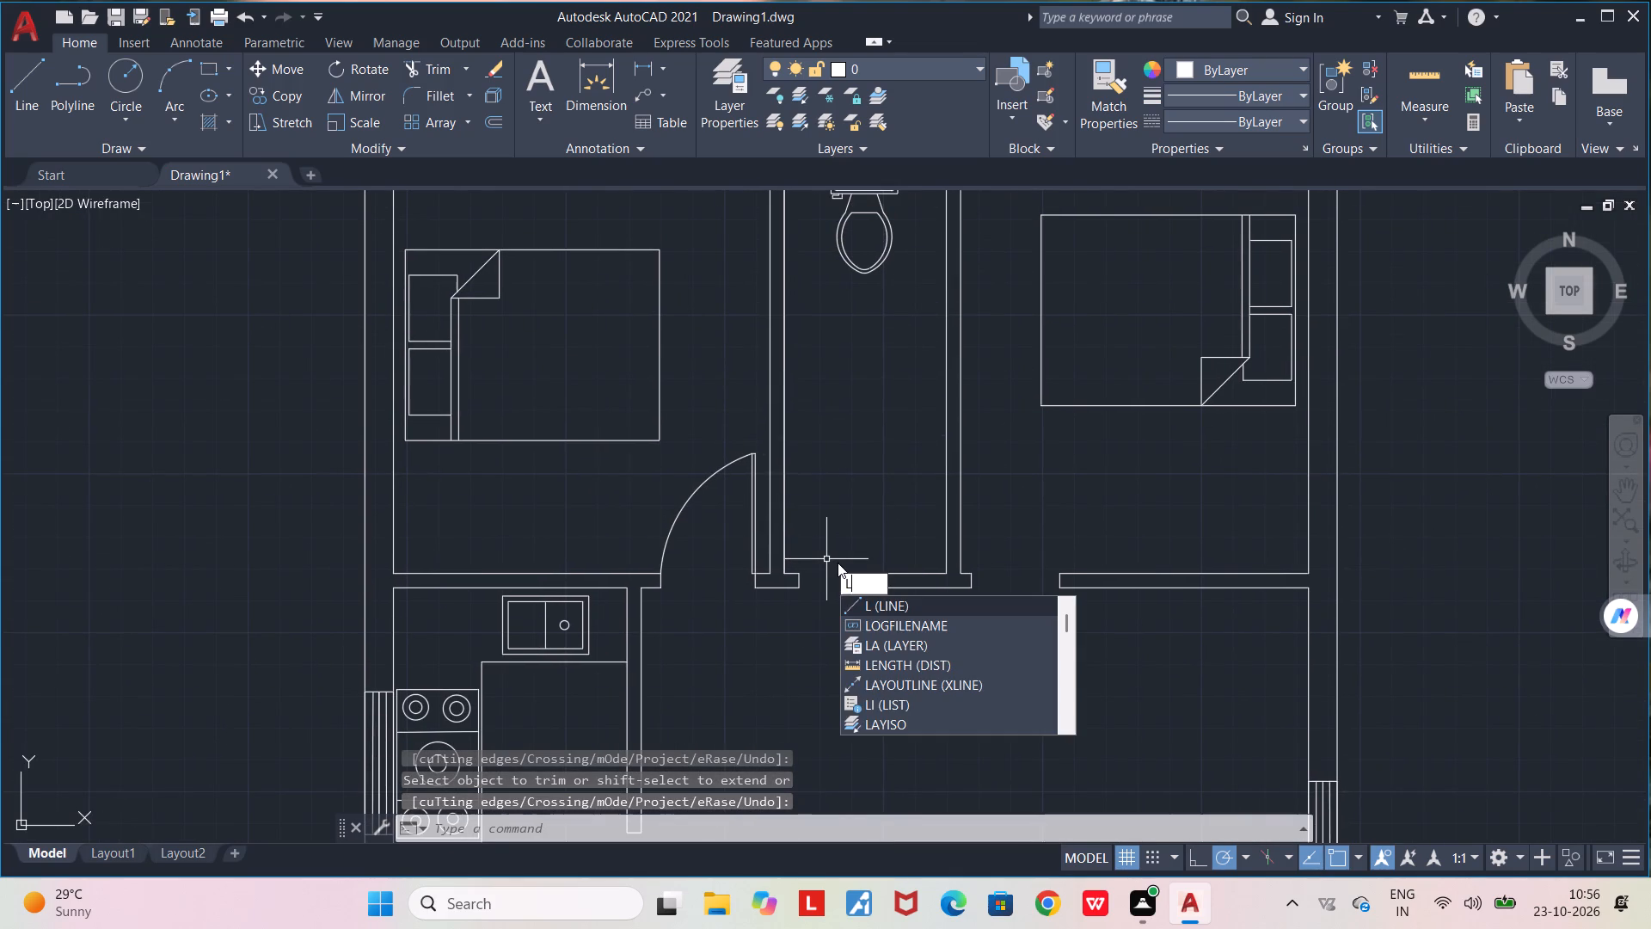
{"action": "key", "text": "space"}
{"action": "scroll", "coordinate": [819, 562], "scroll_direction": "up", "scroll_amount": 2}
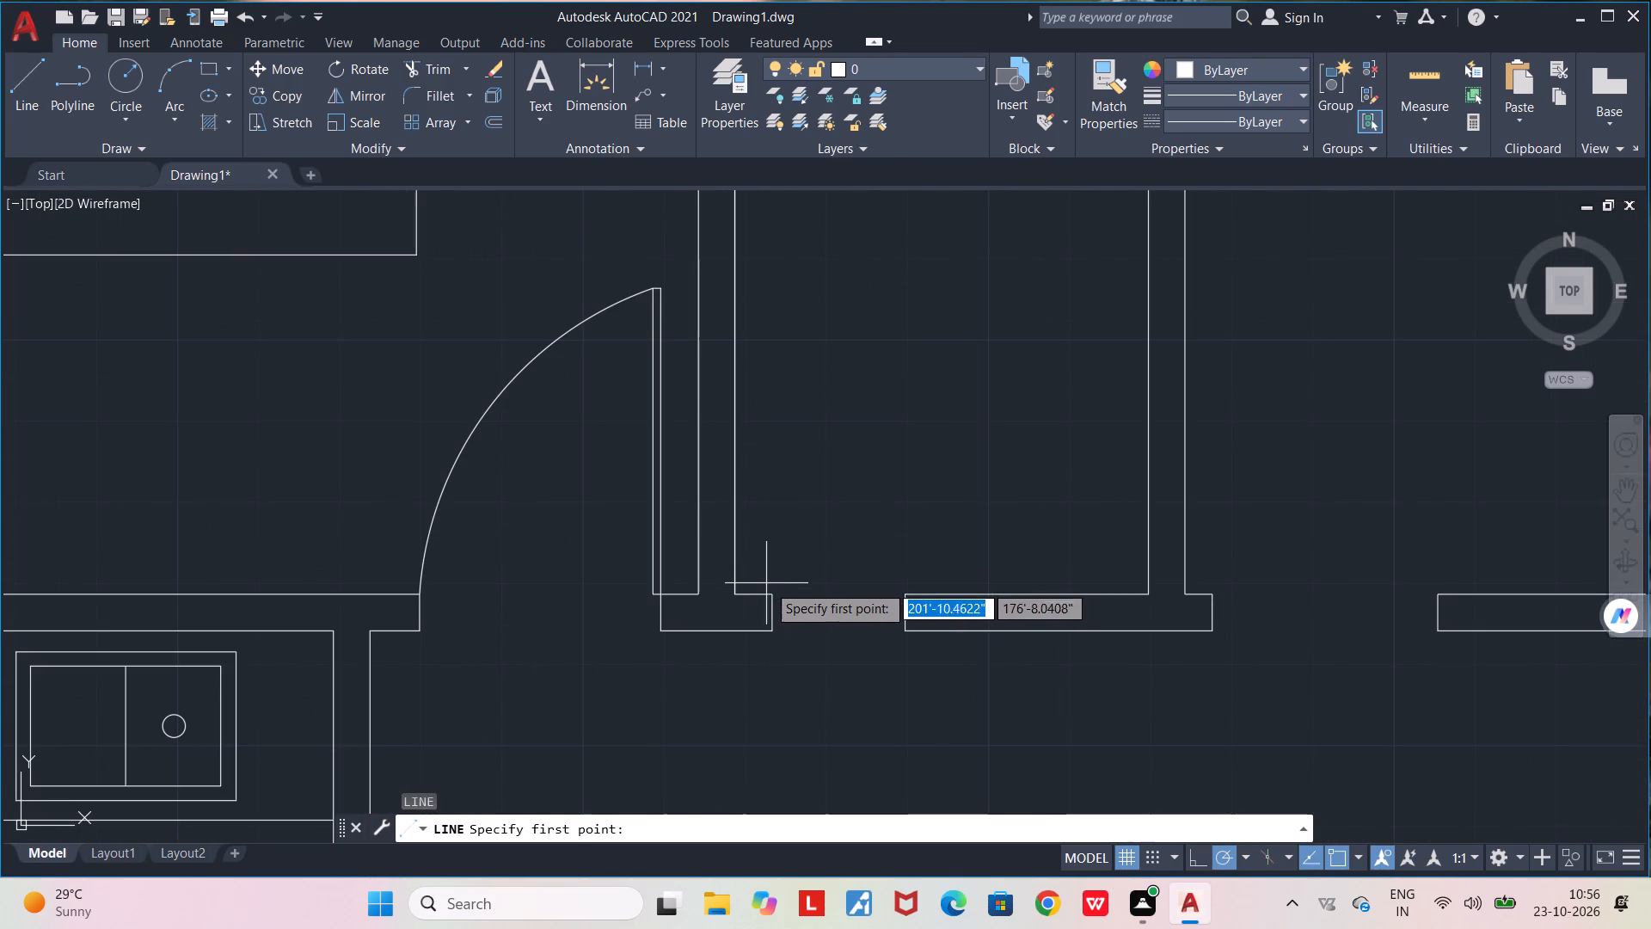
{"action": "left_click", "coordinate": [772, 594]}
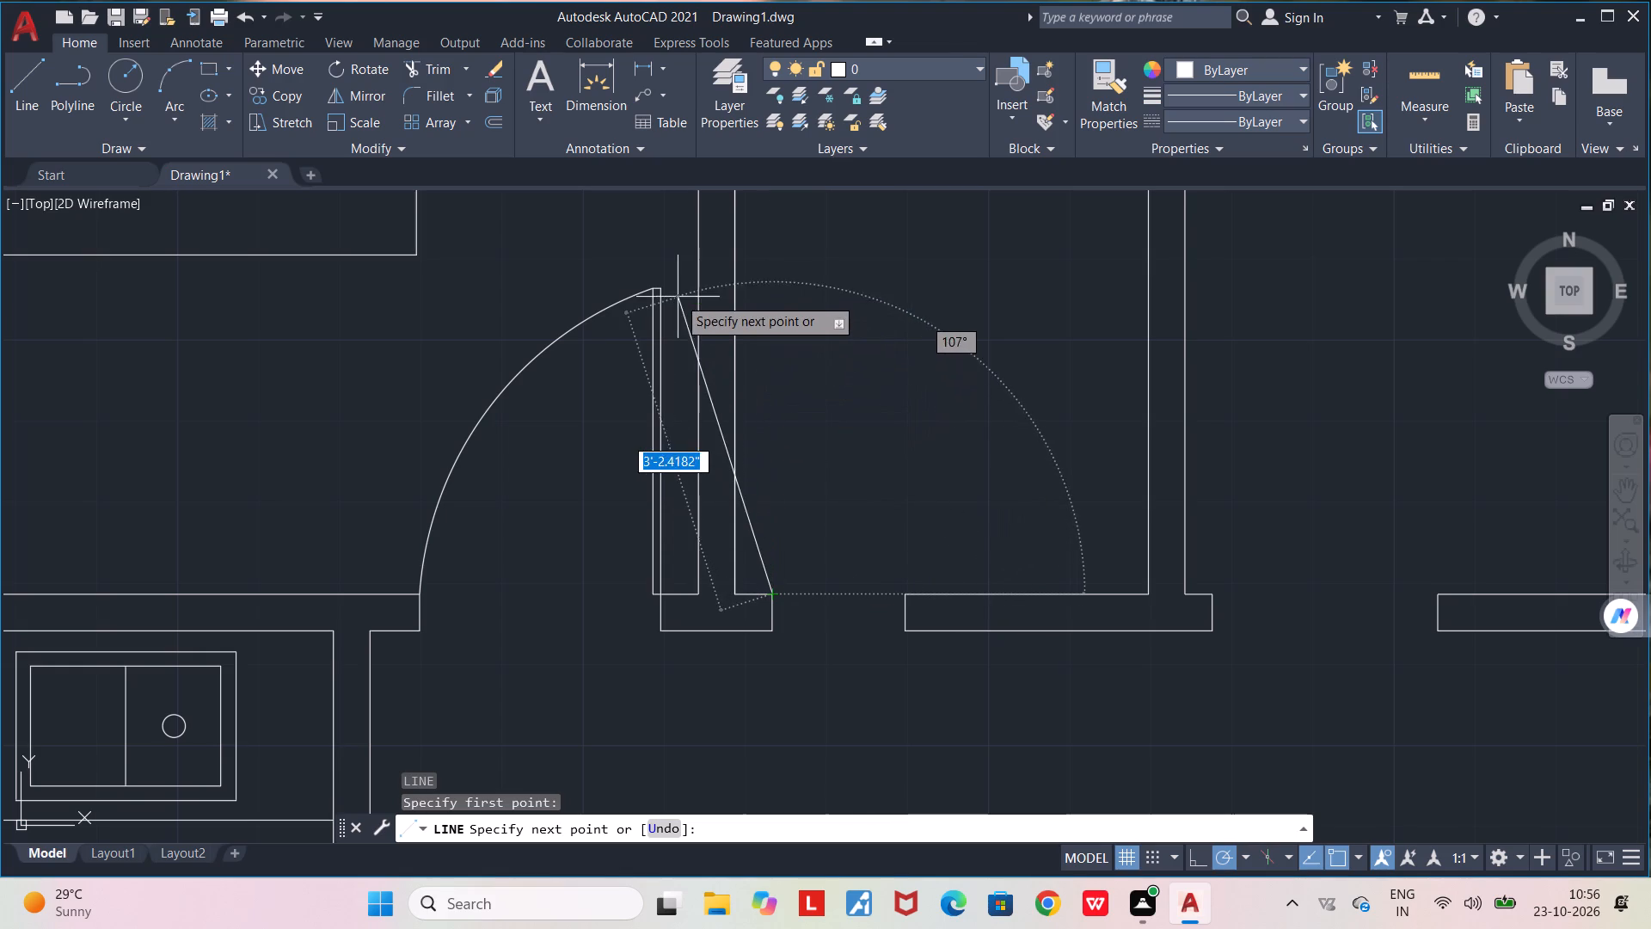
{"action": "left_click", "coordinate": [771, 287]}
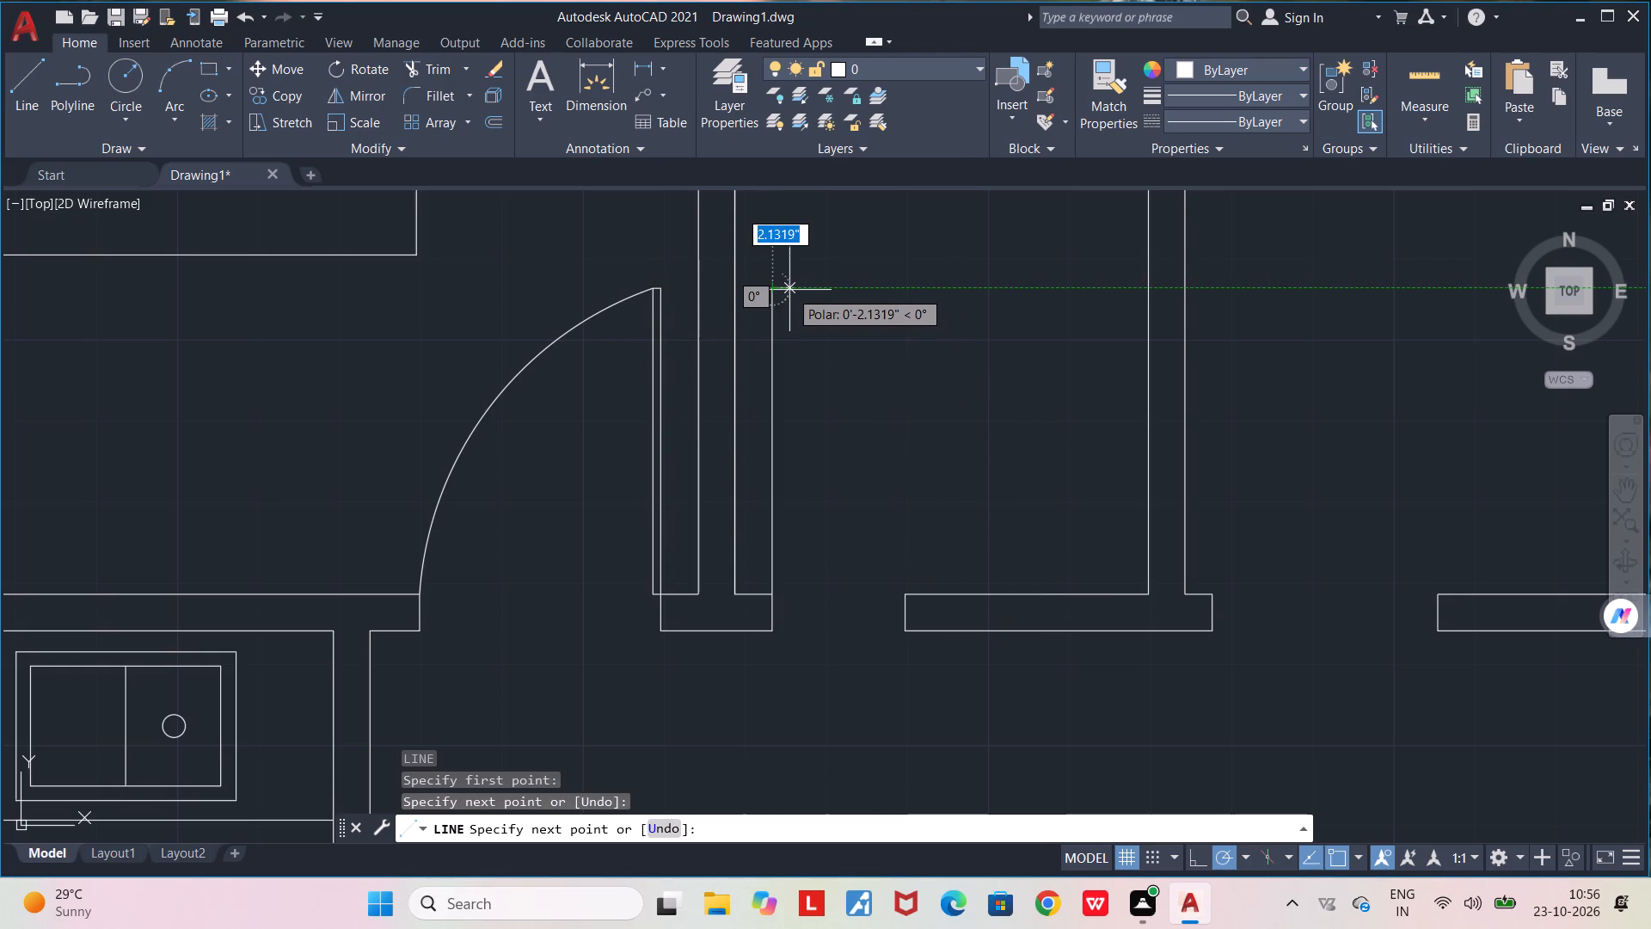
{"action": "left_click", "coordinate": [786, 290]}
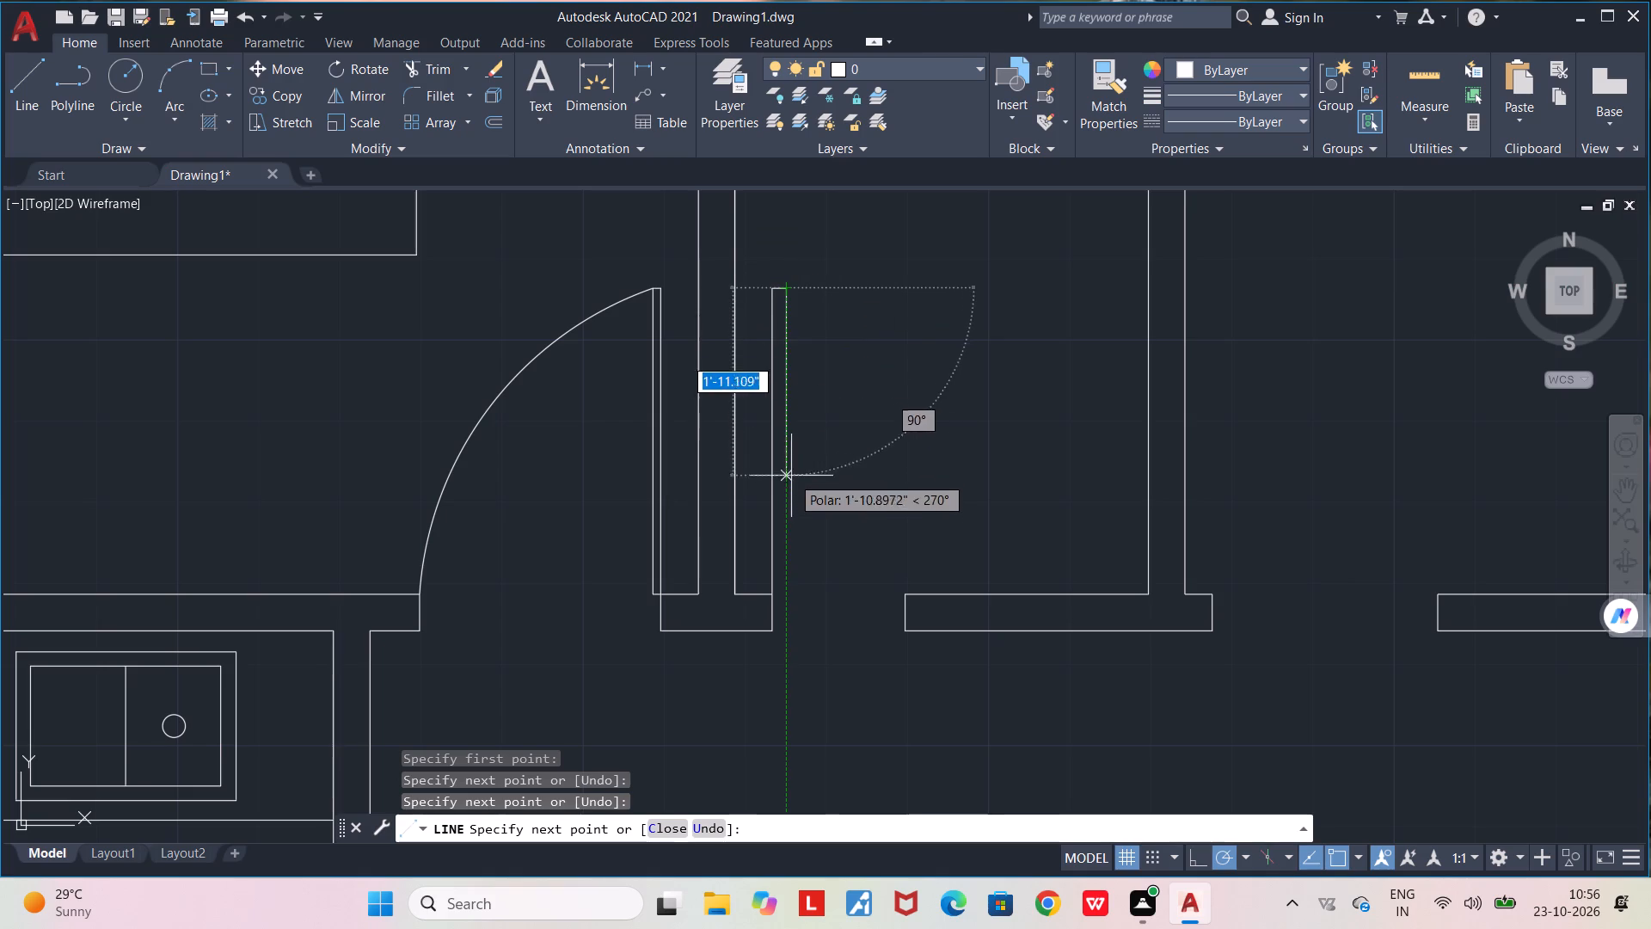
{"action": "left_click", "coordinate": [789, 596]}
{"action": "left_click", "coordinate": [771, 591]}
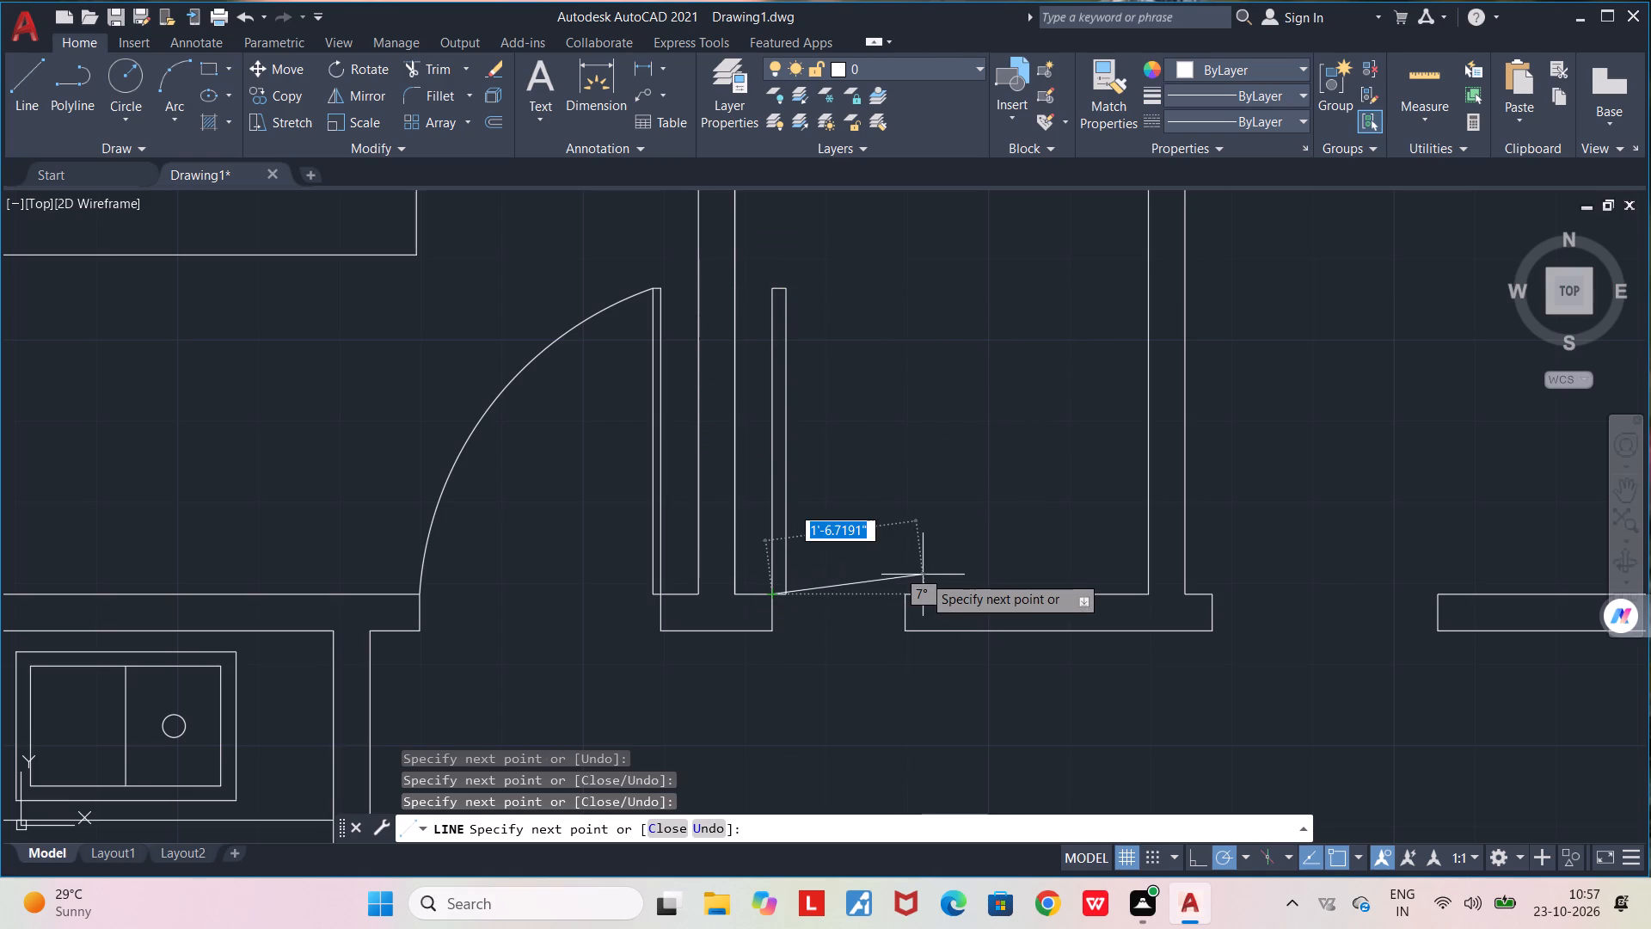
{"action": "key", "text": "space"}
Draw a short horizontal line across the bathroom door leaf, starting on its left edge just over a third down from its top.
{"action": "middle_click_drag", "start_coordinate": [881, 416], "coordinate": [888, 453]}
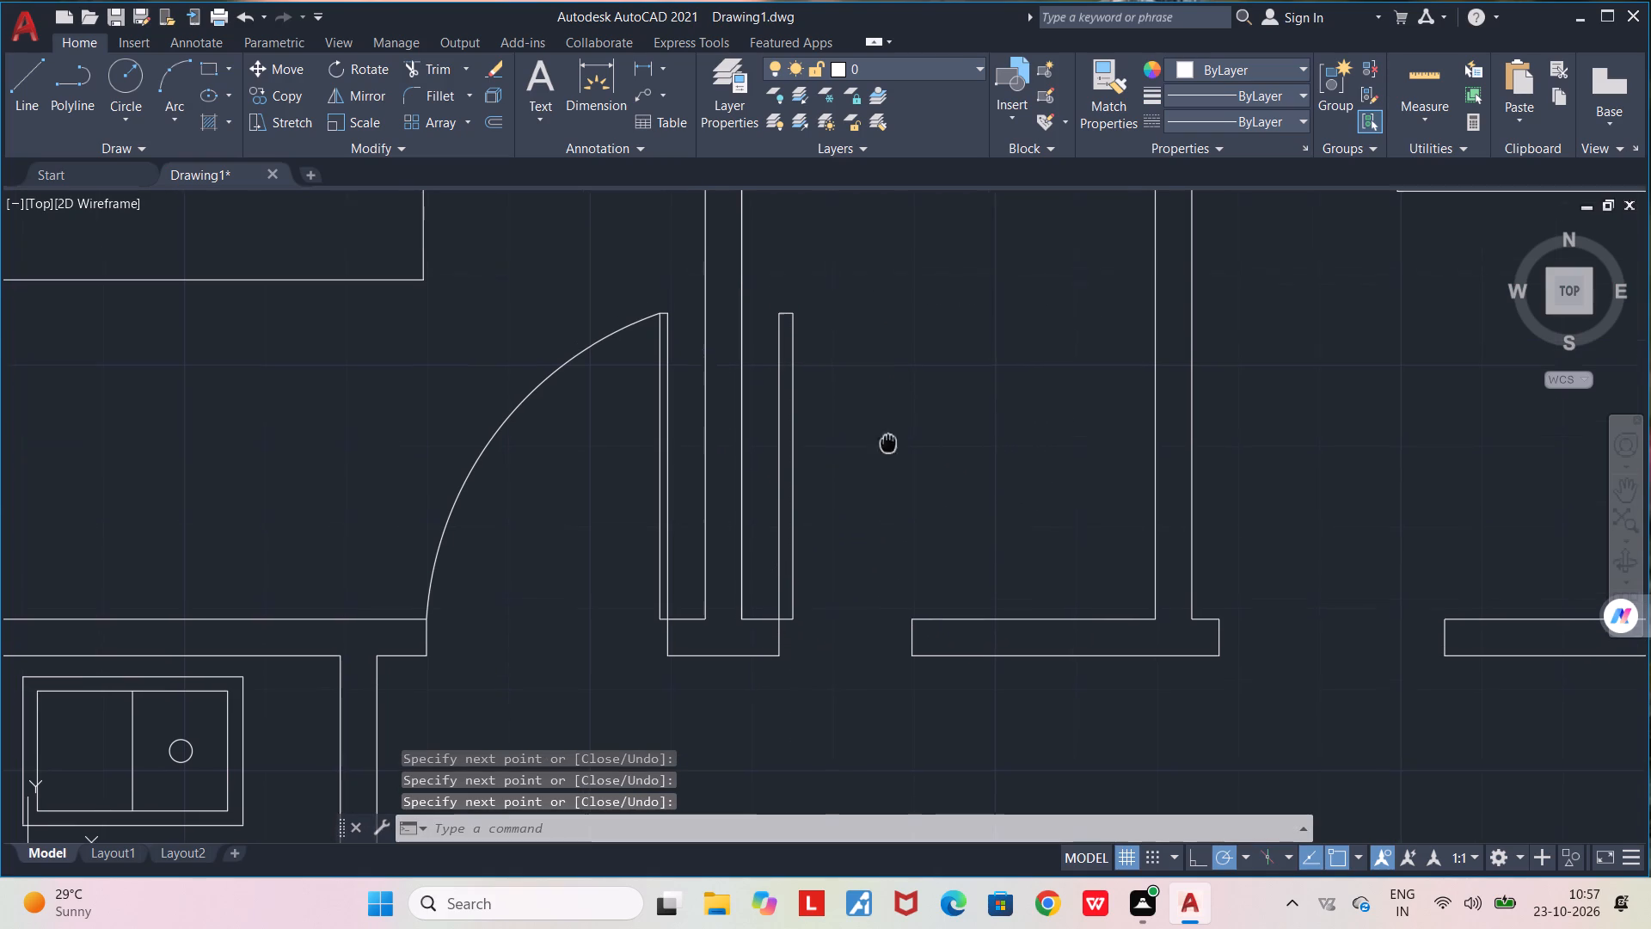
{"action": "middle_click_drag", "start_coordinate": [888, 453], "coordinate": [880, 513]}
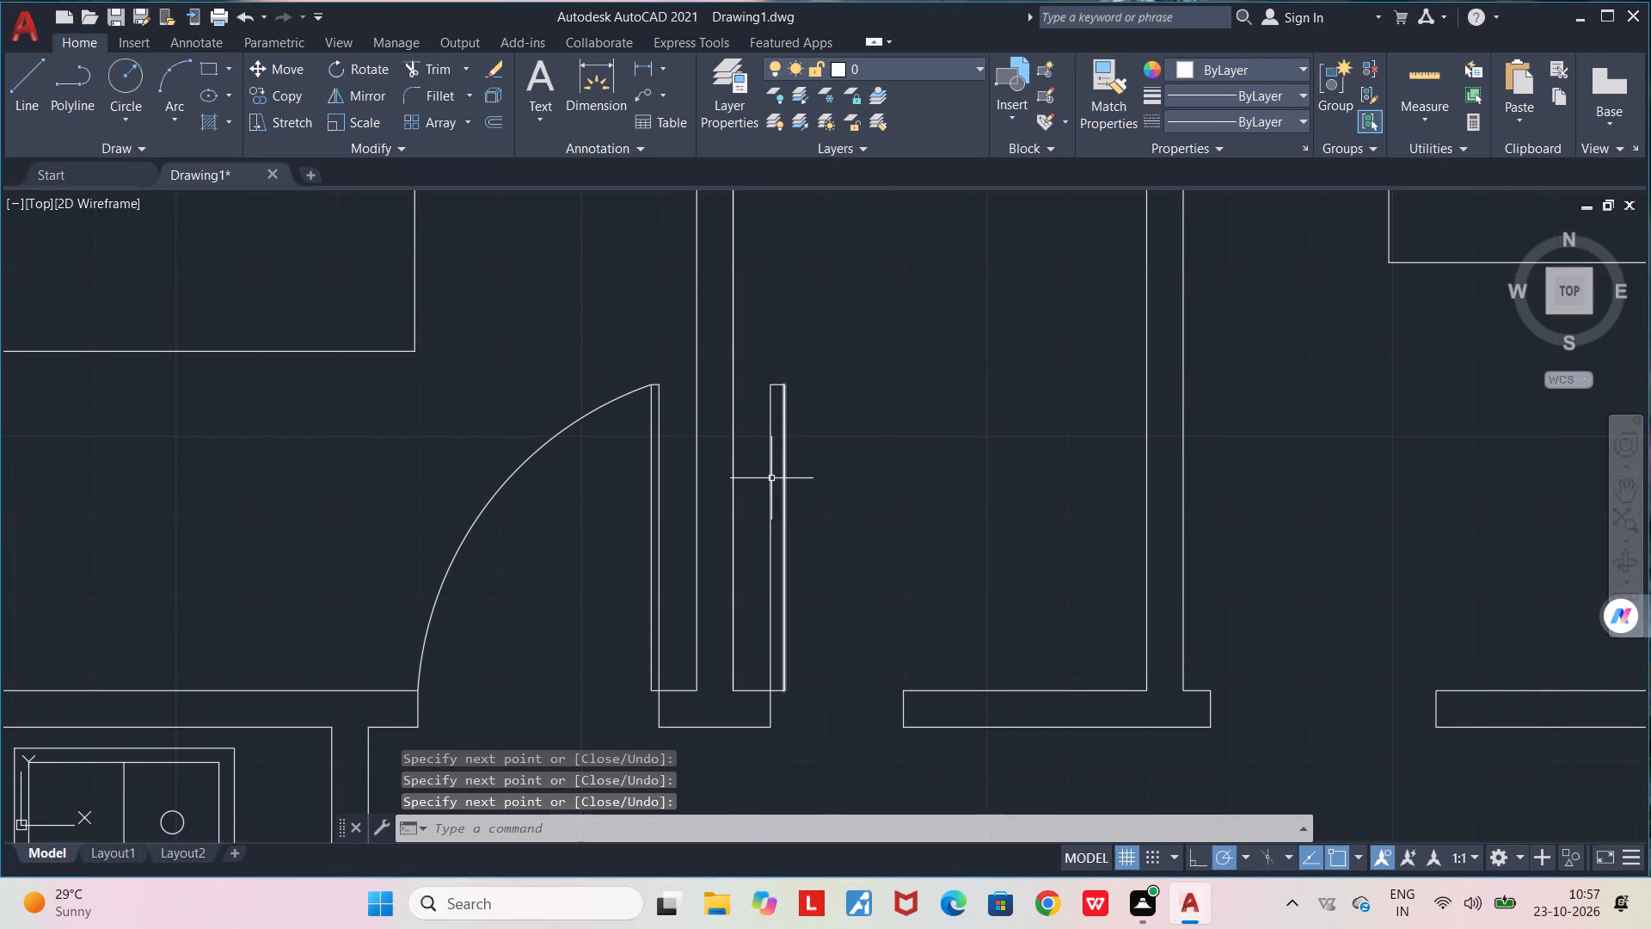
{"action": "key", "text": "l"}
{"action": "key", "text": "Return"}
{"action": "scroll", "coordinate": [770, 496], "scroll_direction": "up", "scroll_amount": 1}
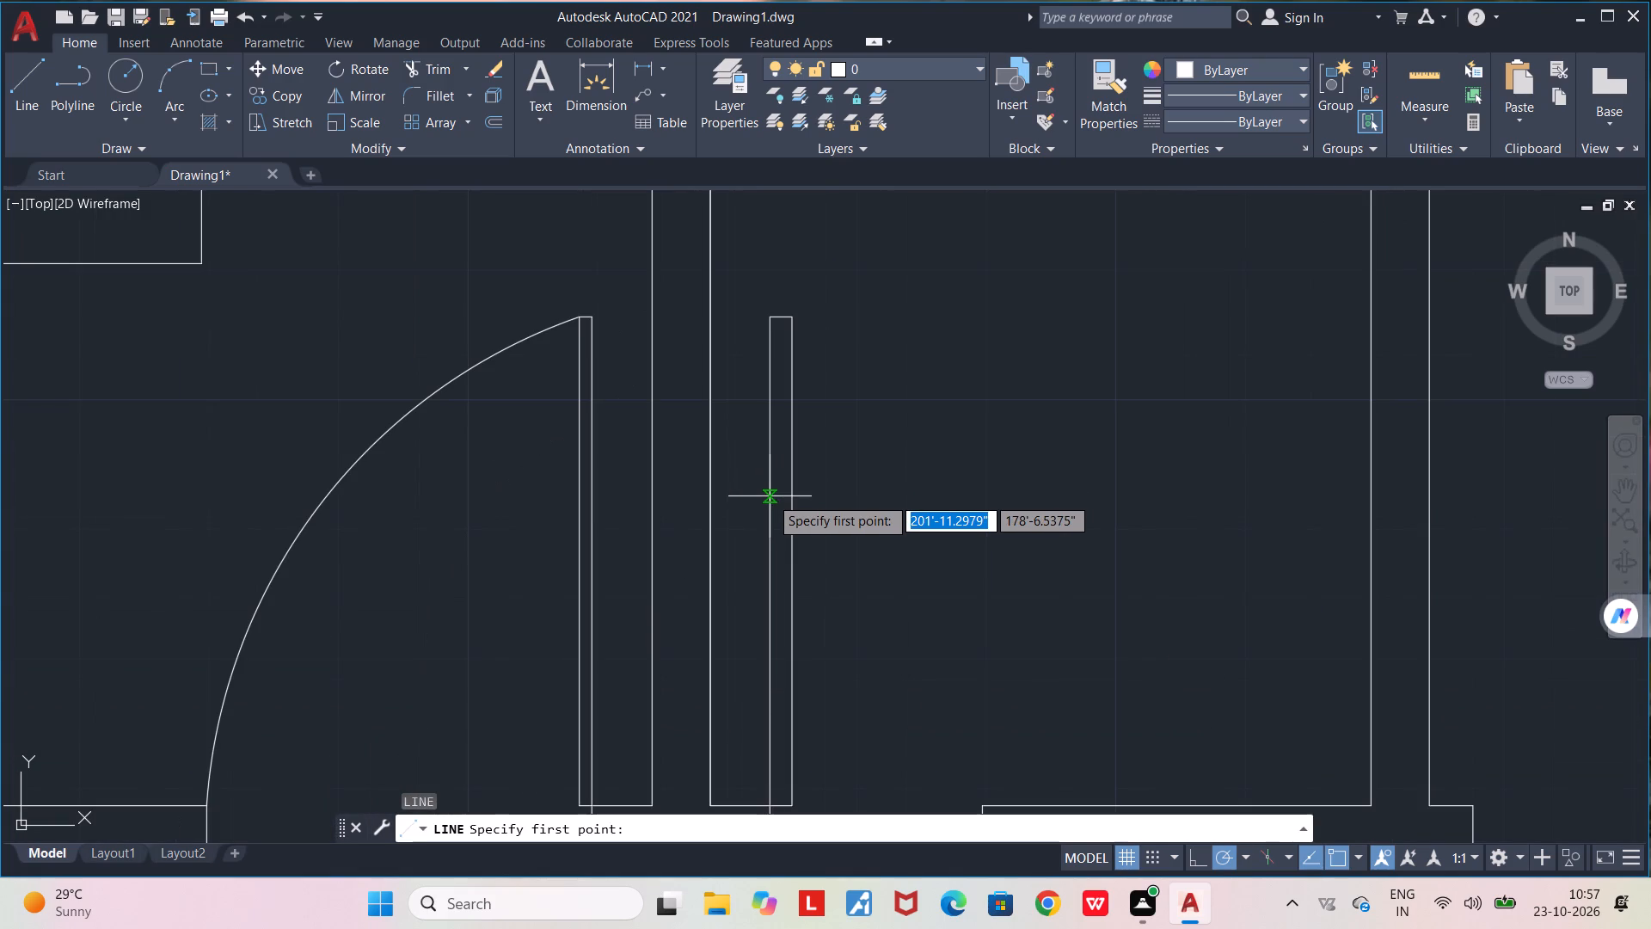
{"action": "left_click", "coordinate": [770, 496]}
{"action": "left_click", "coordinate": [875, 495]}
{"action": "key", "text": "space"}
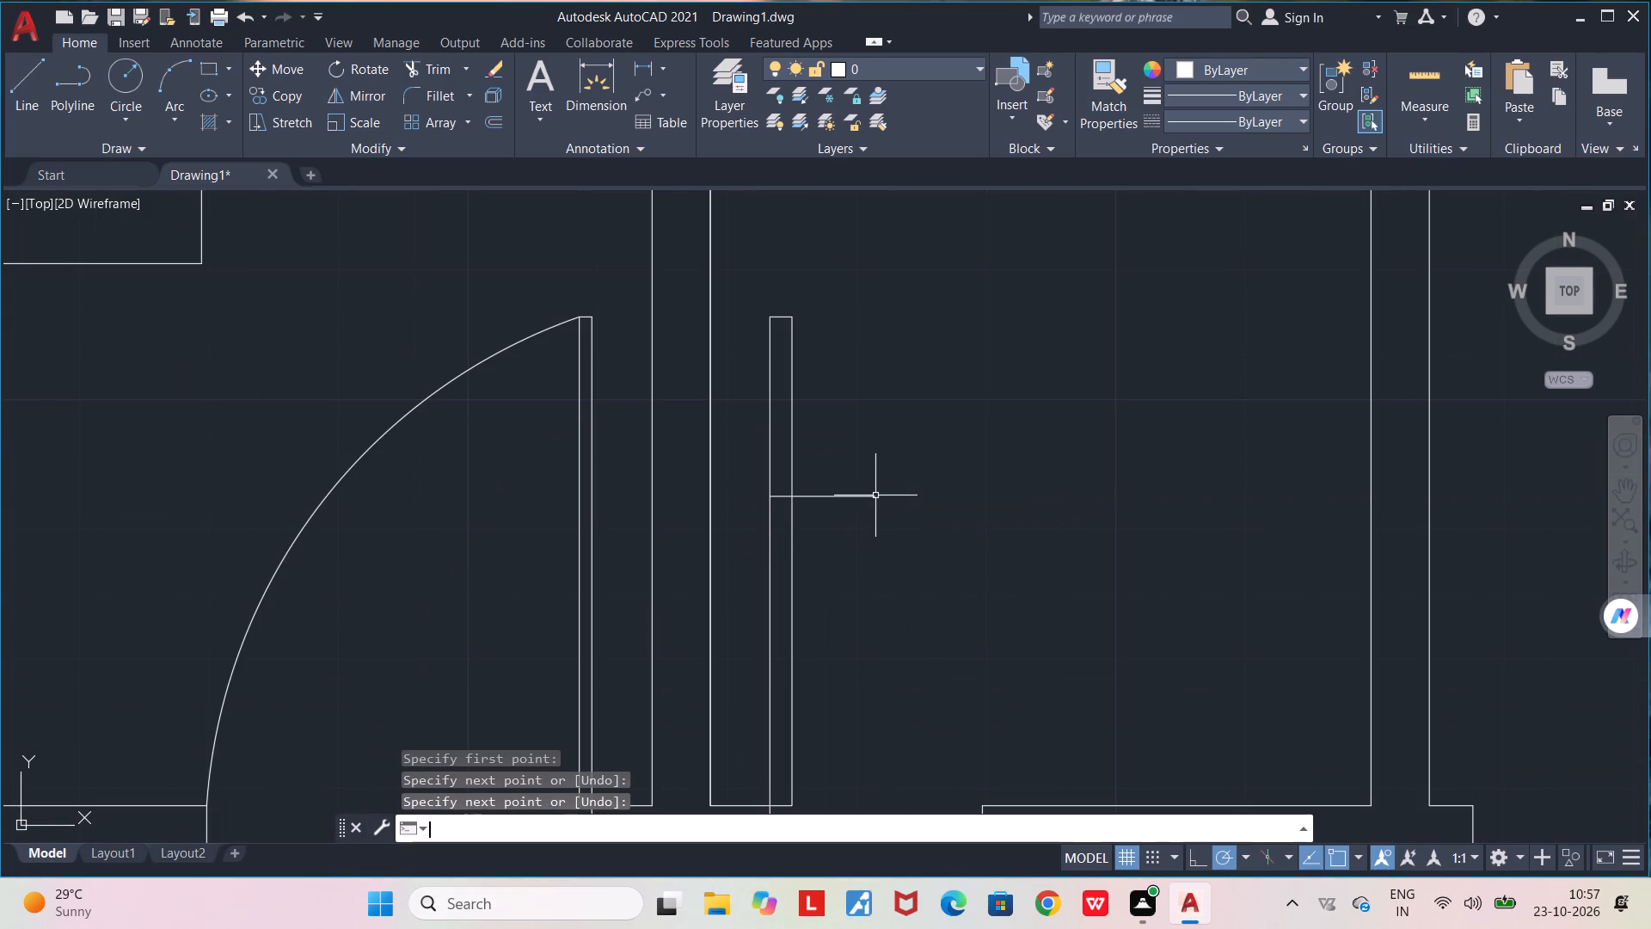
Trim away the bathroom door leaf above the horizontal line, along with the line's overhang past the leaf's right edge.
{"action": "type", "text": "TR"}
{"action": "key", "text": "Return"}
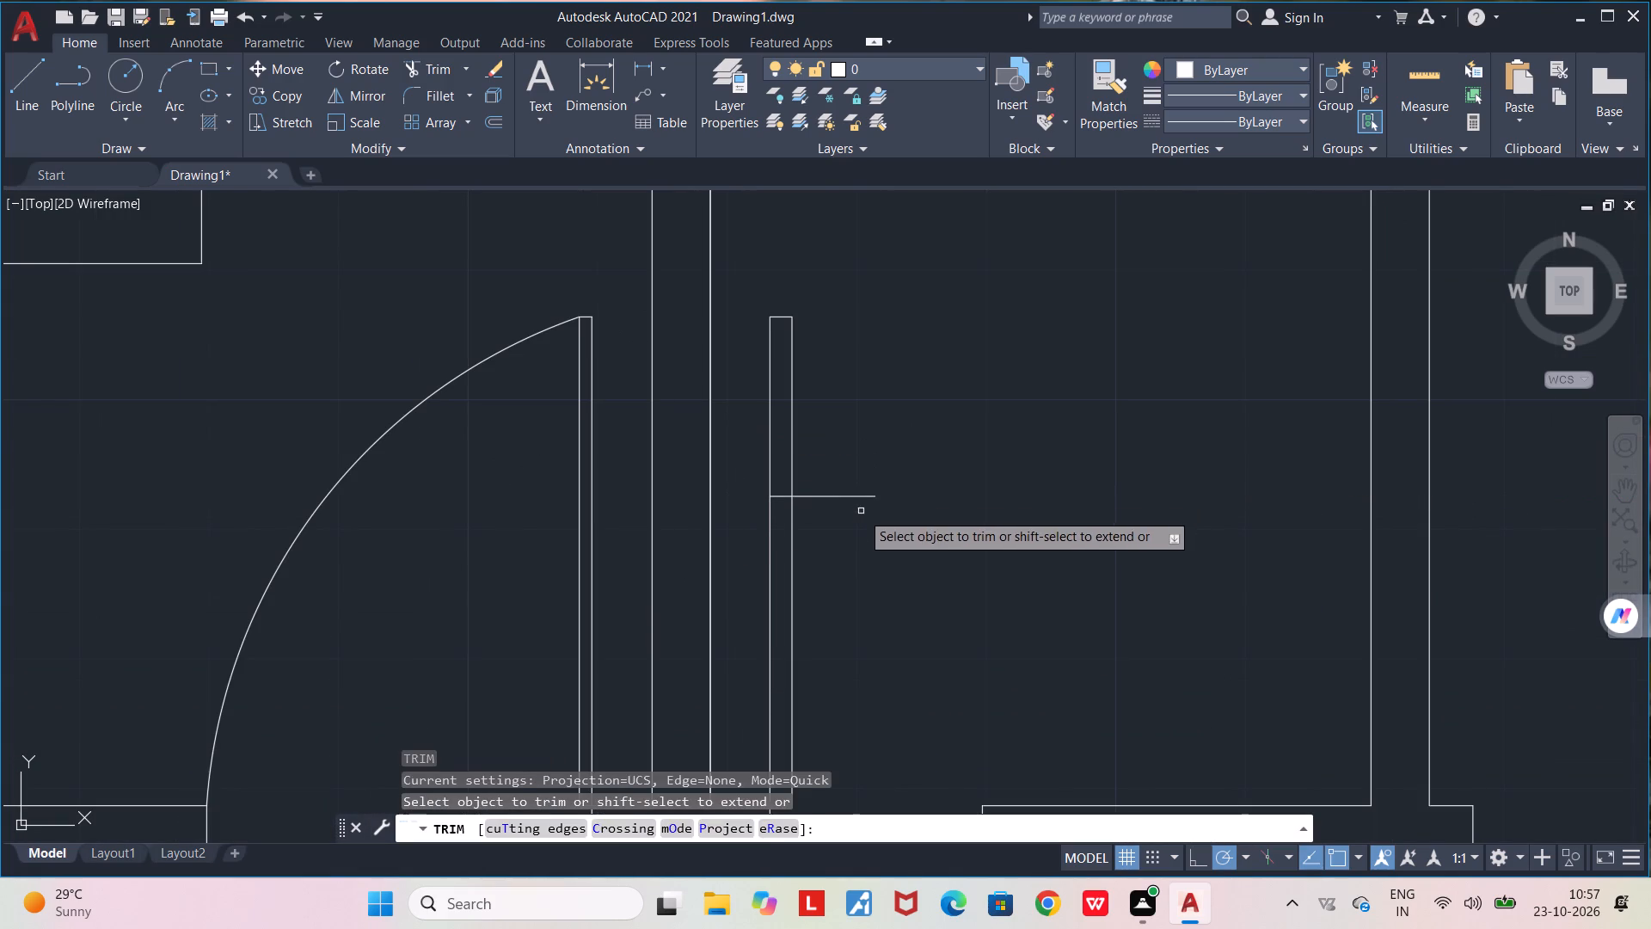
{"action": "left_click_drag", "start_coordinate": [859, 512], "coordinate": [791, 299]}
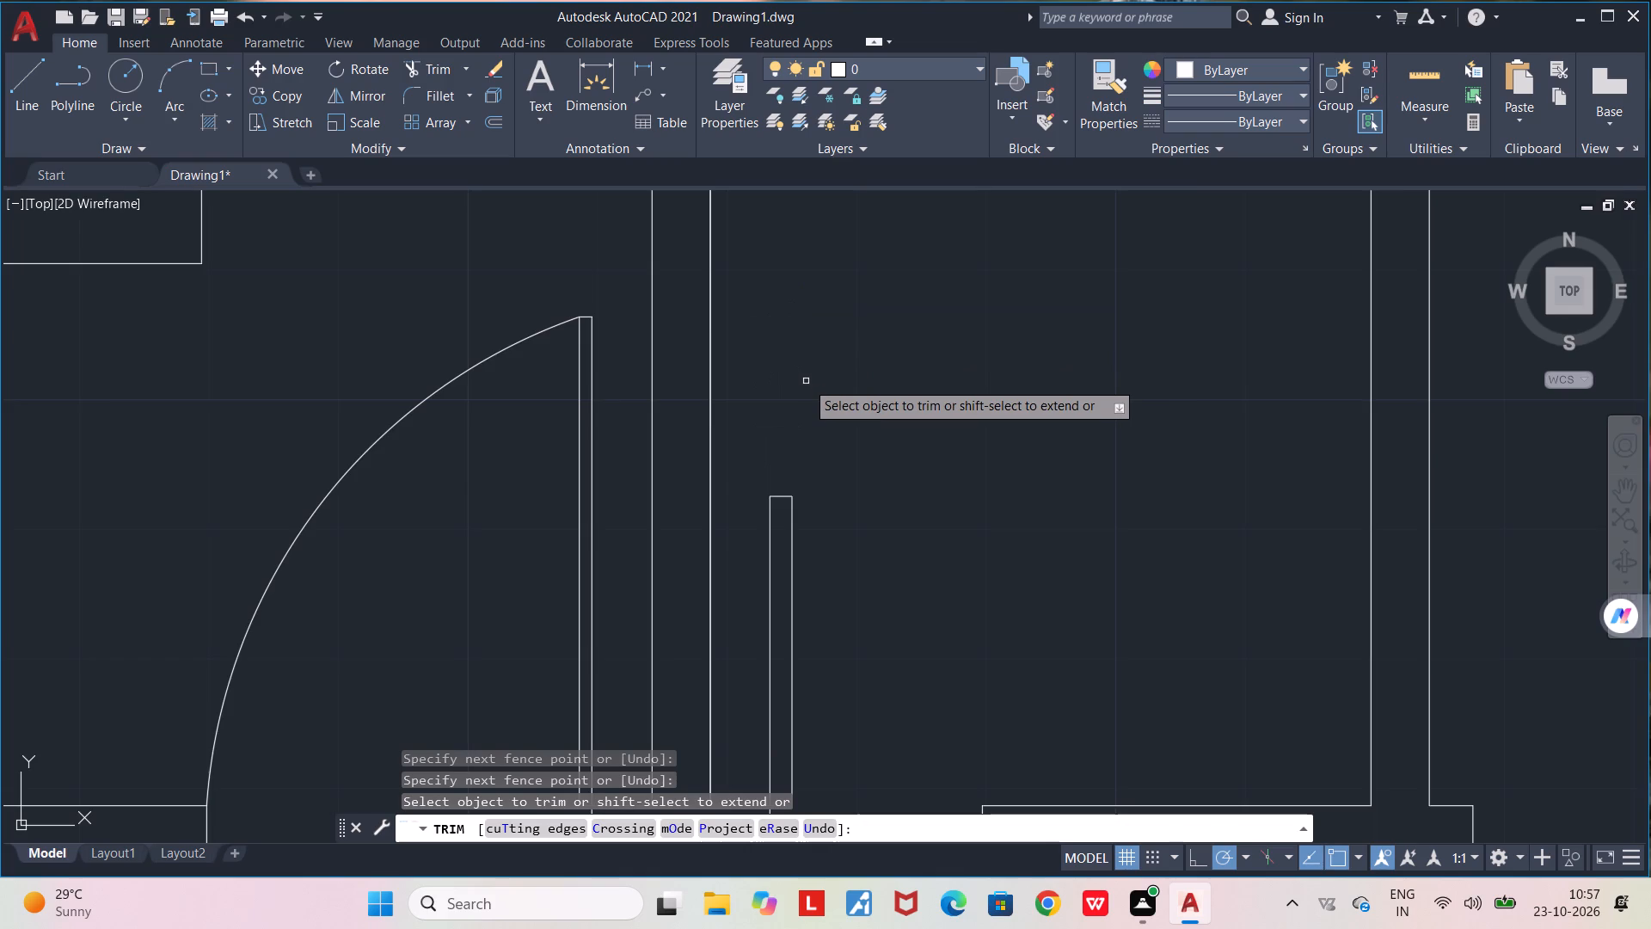
{"action": "scroll", "coordinate": [806, 381], "scroll_direction": "down", "scroll_amount": 1}
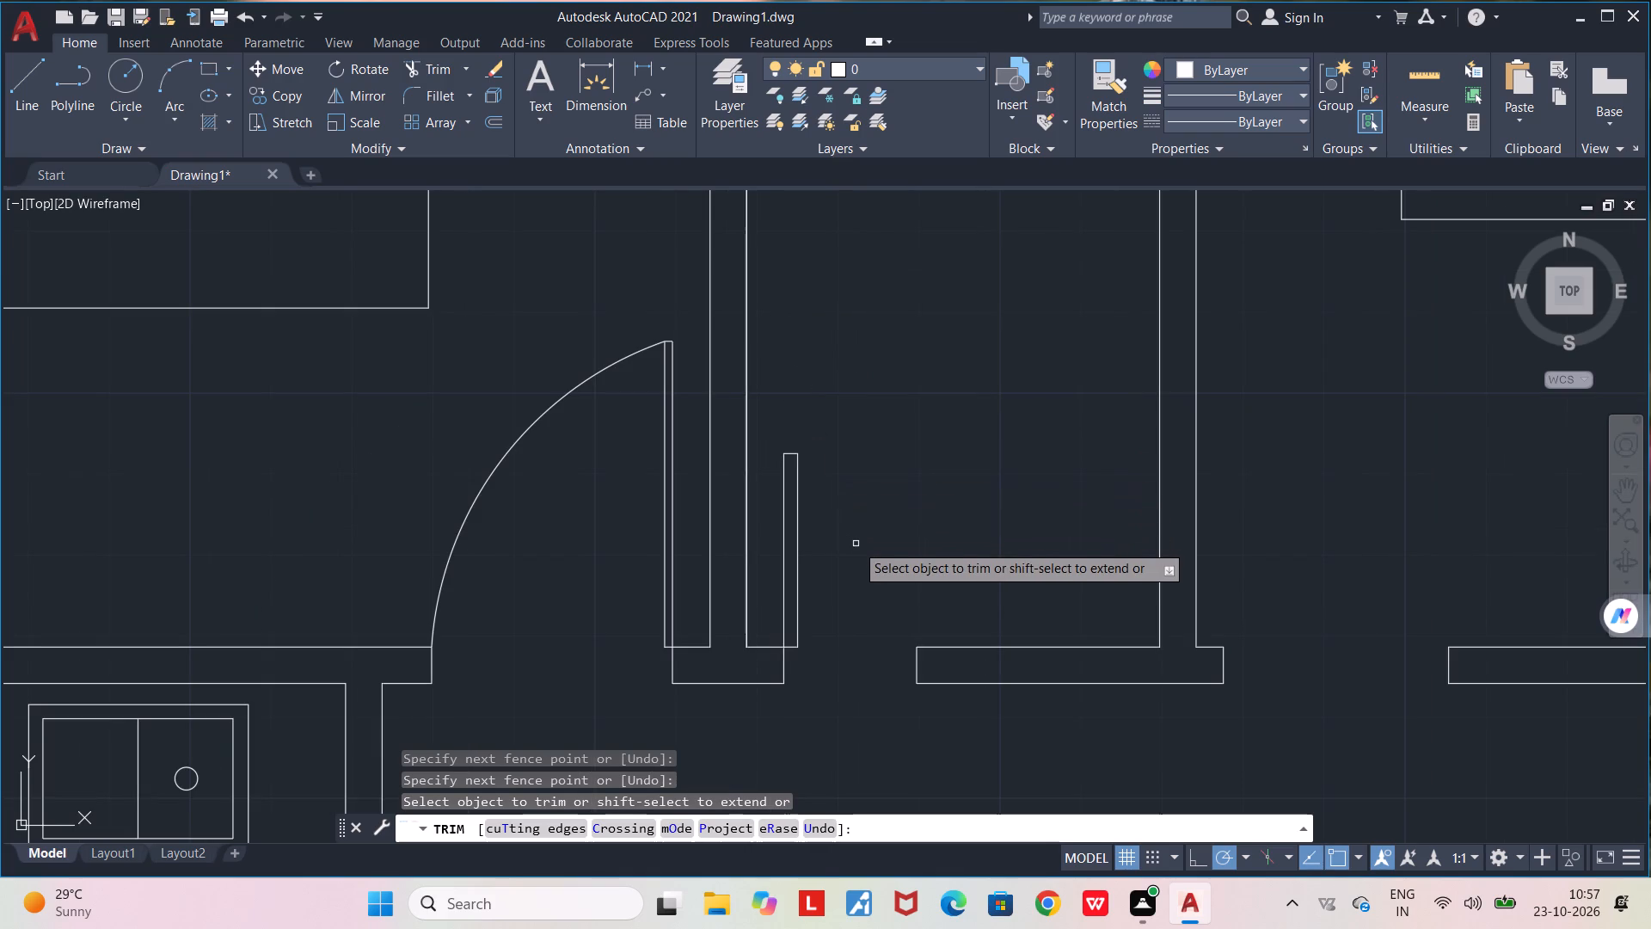
{"action": "key", "text": "space"}
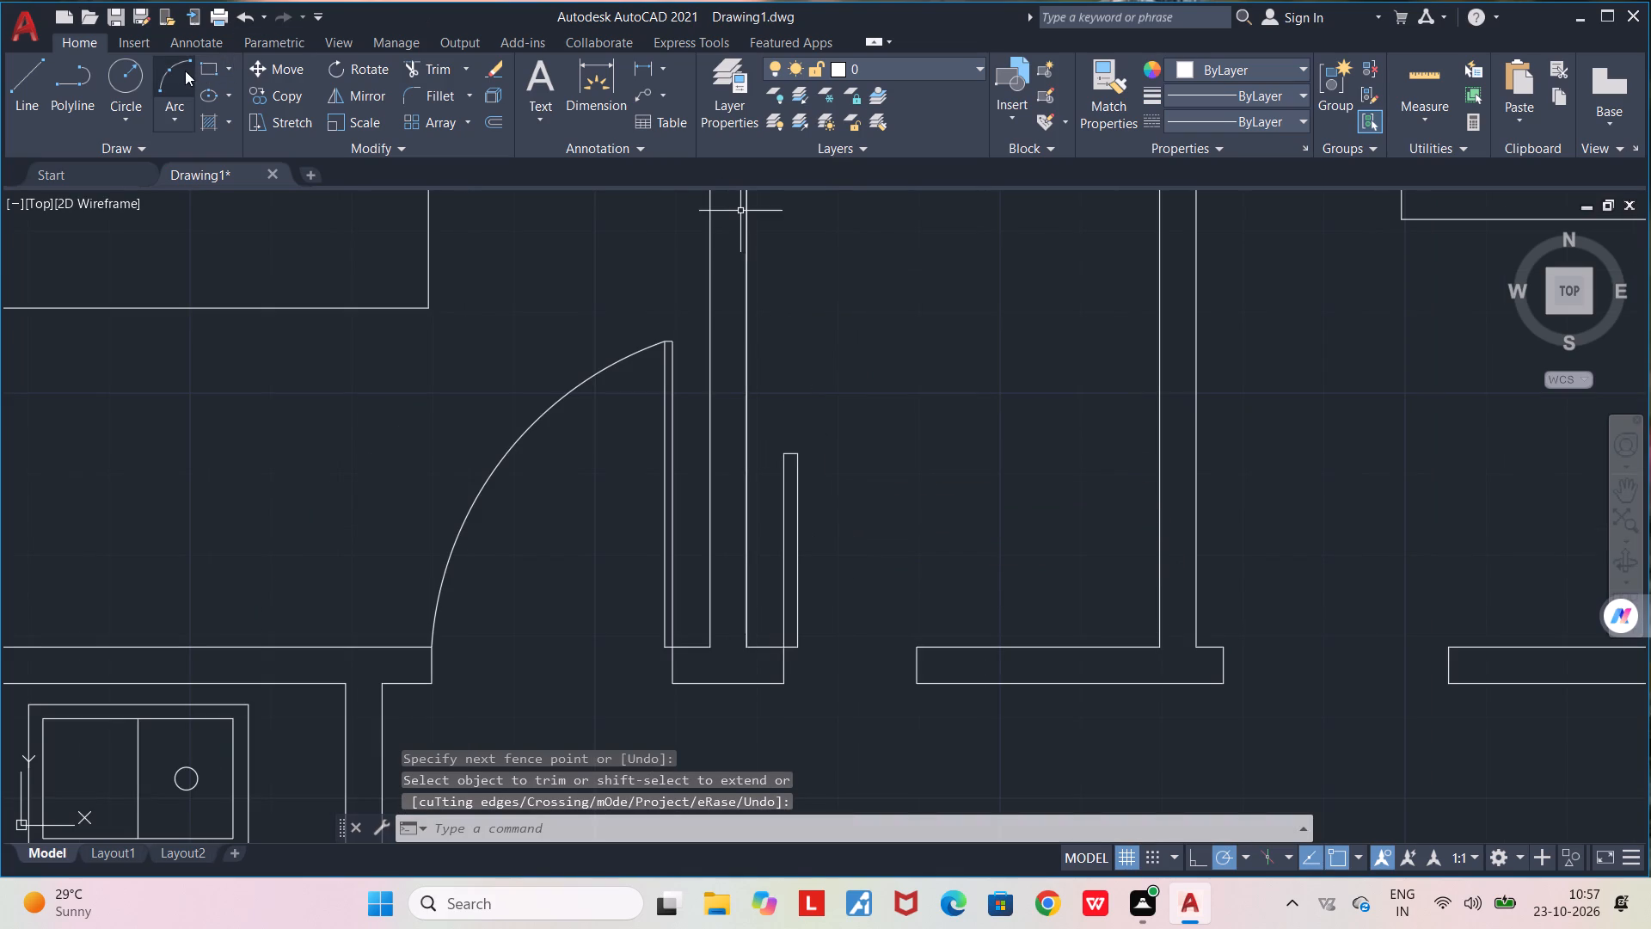
Draw a three-point arc from the bathroom door leaf's top-right corner through the opposite wall corner, ending just below the wall.
{"action": "left_click", "coordinate": [177, 71]}
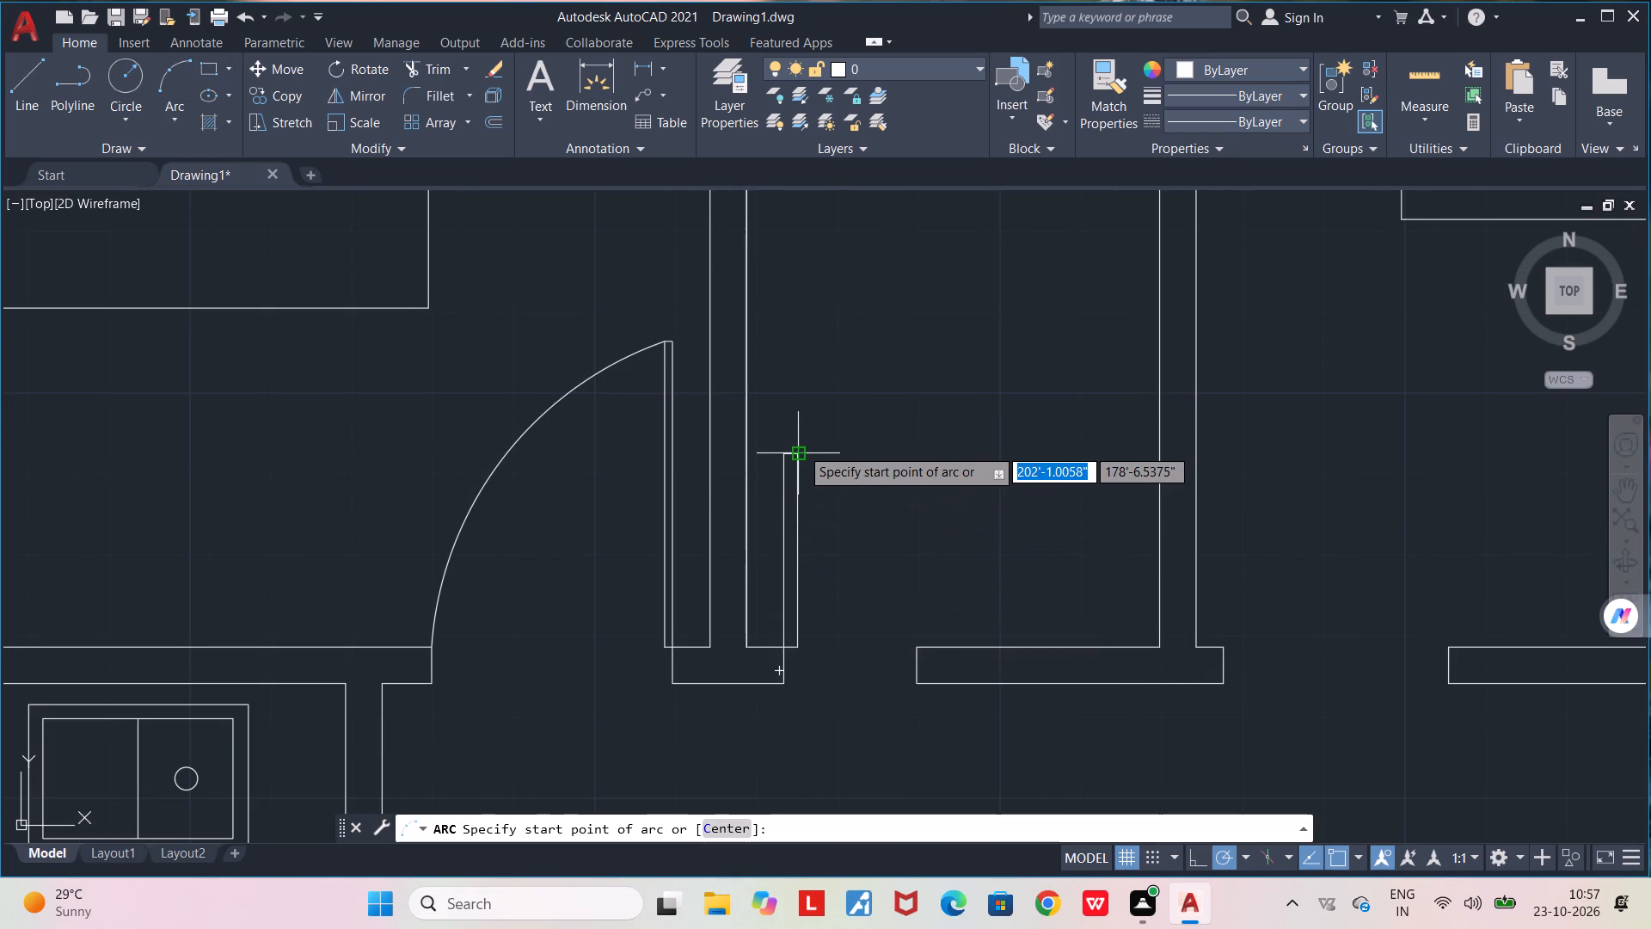
{"action": "left_click", "coordinate": [801, 447]}
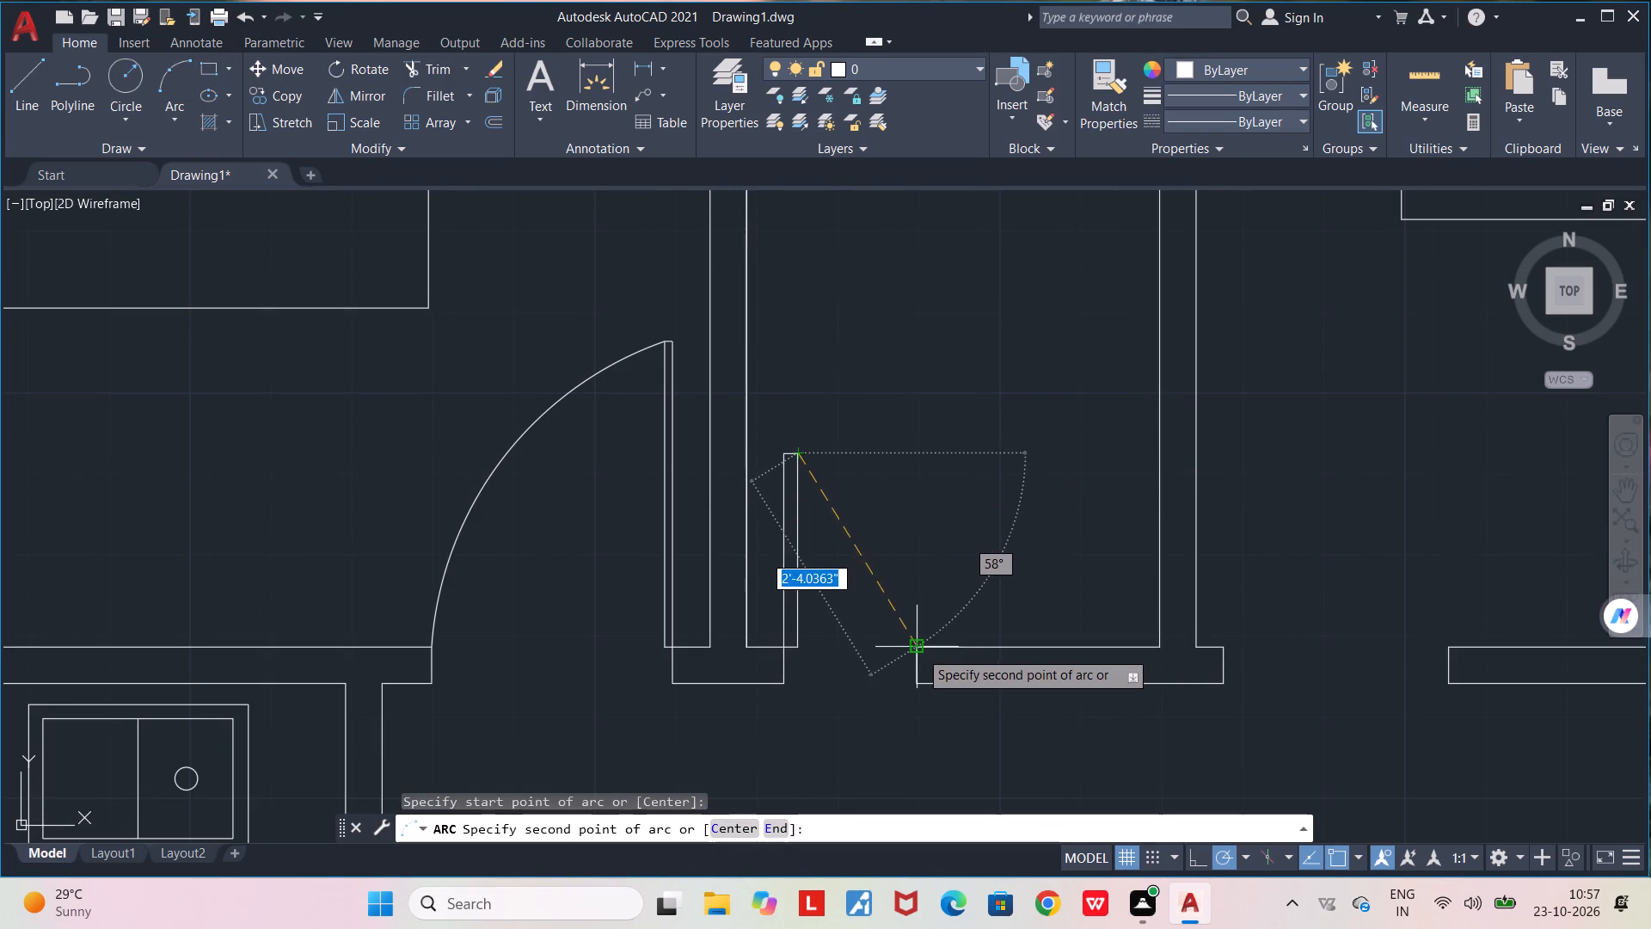
{"action": "left_click", "coordinate": [919, 650]}
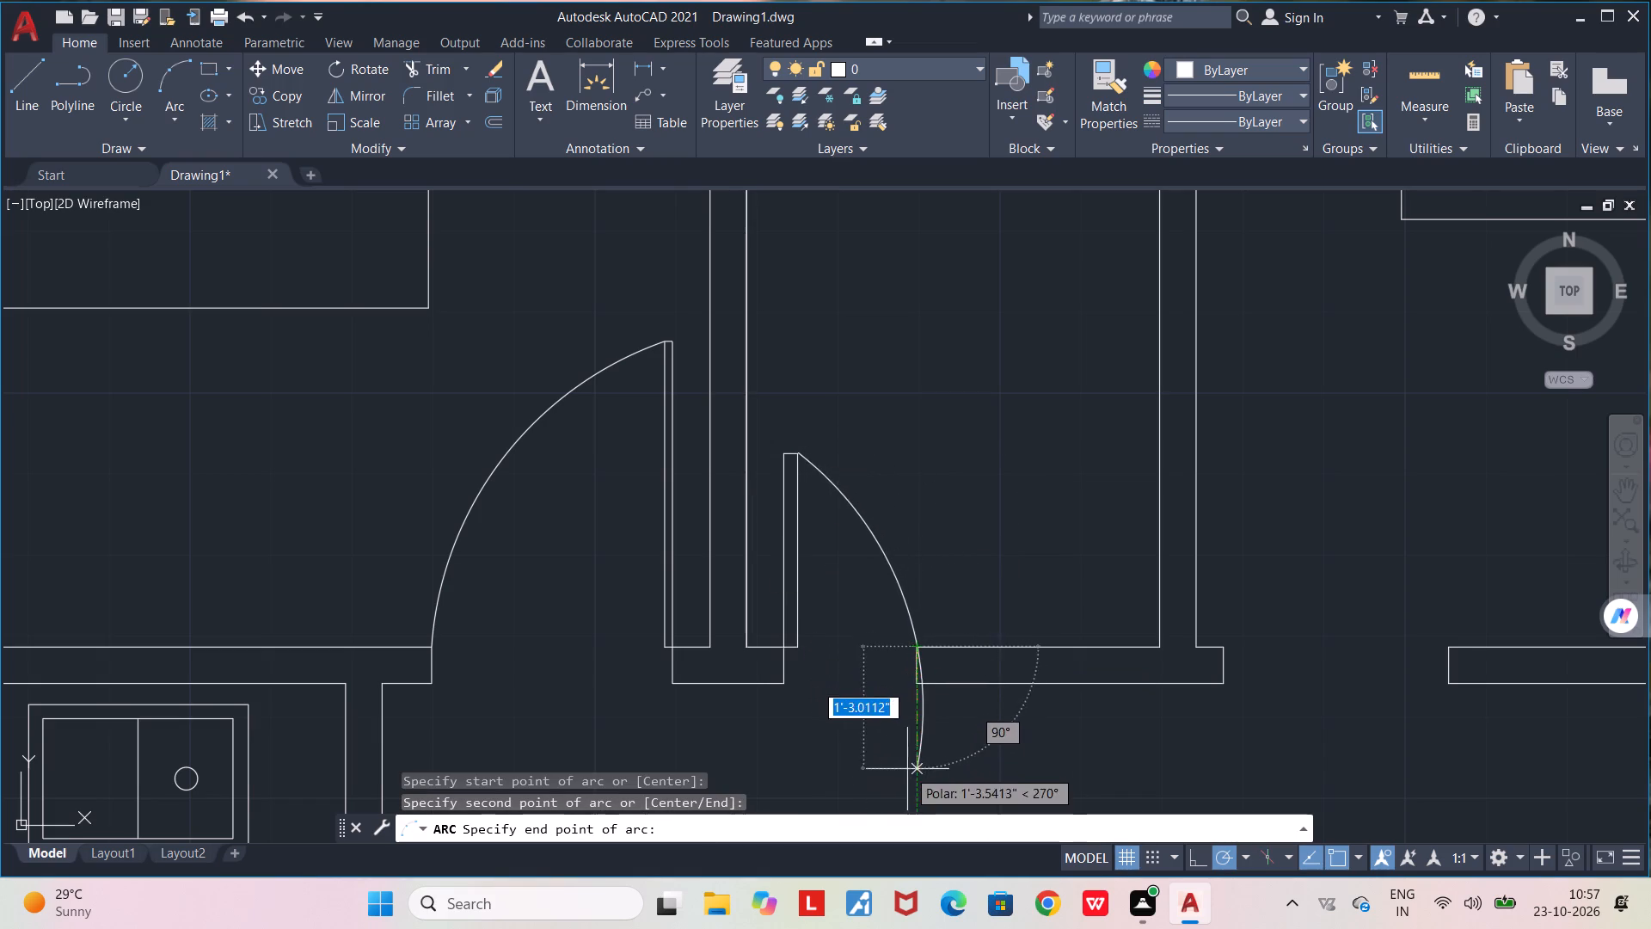
{"action": "left_click", "coordinate": [901, 698]}
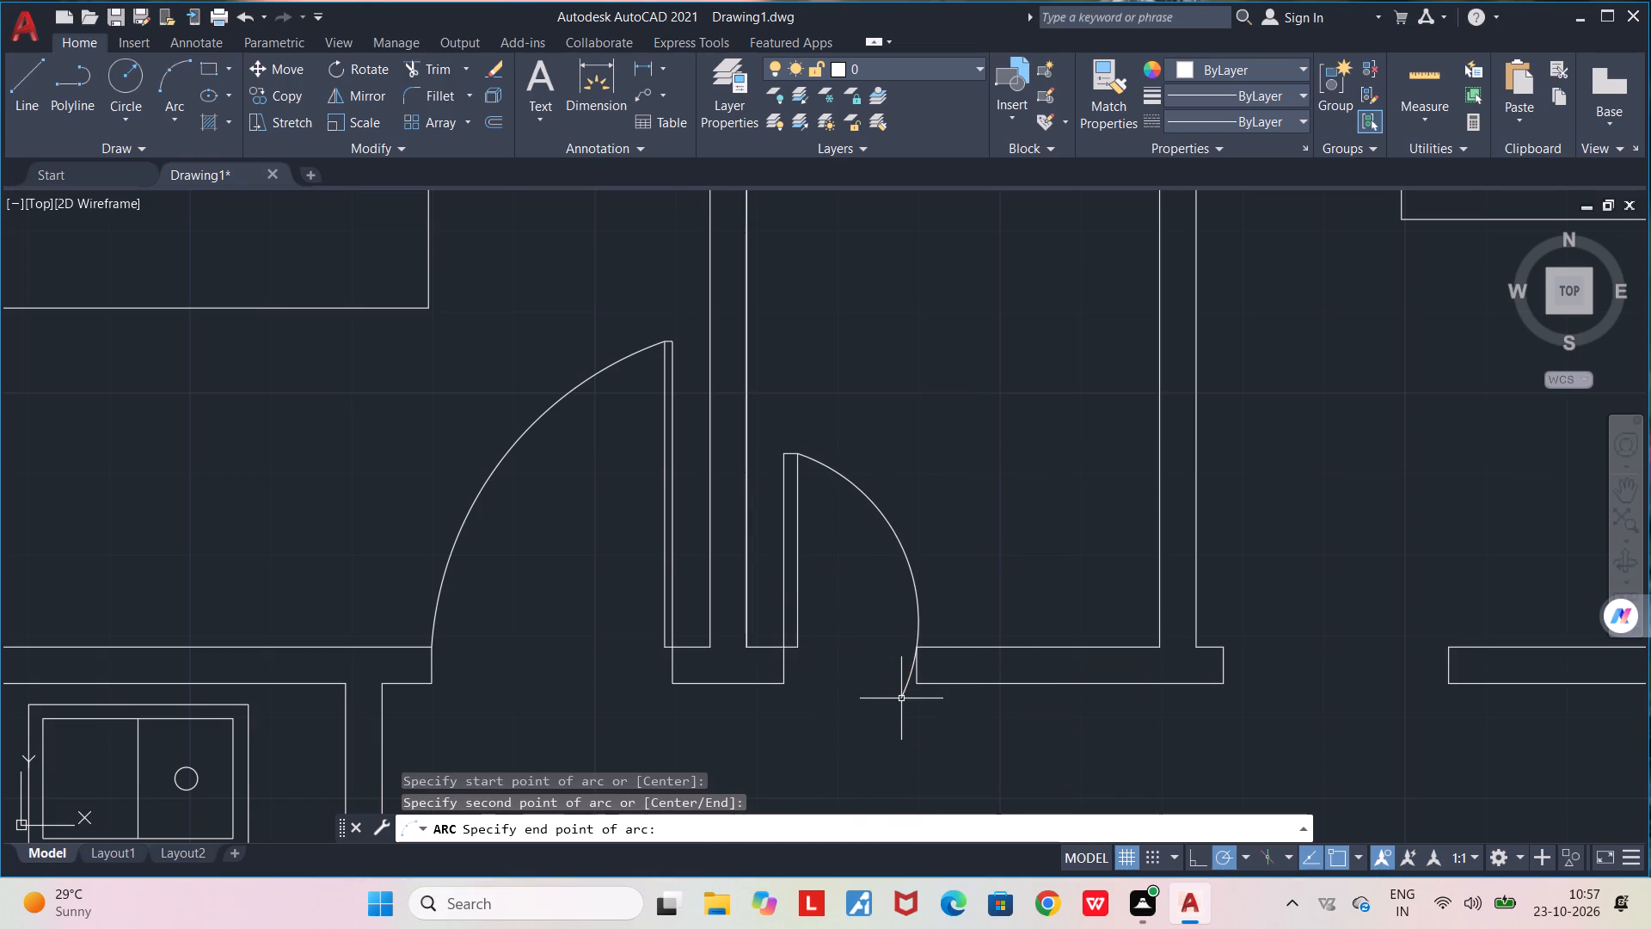
Trim the bathroom door arc's tail below the wall corner, so the swing ends at that corner.
{"action": "type", "text": "TR"}
{"action": "key", "text": "Return"}
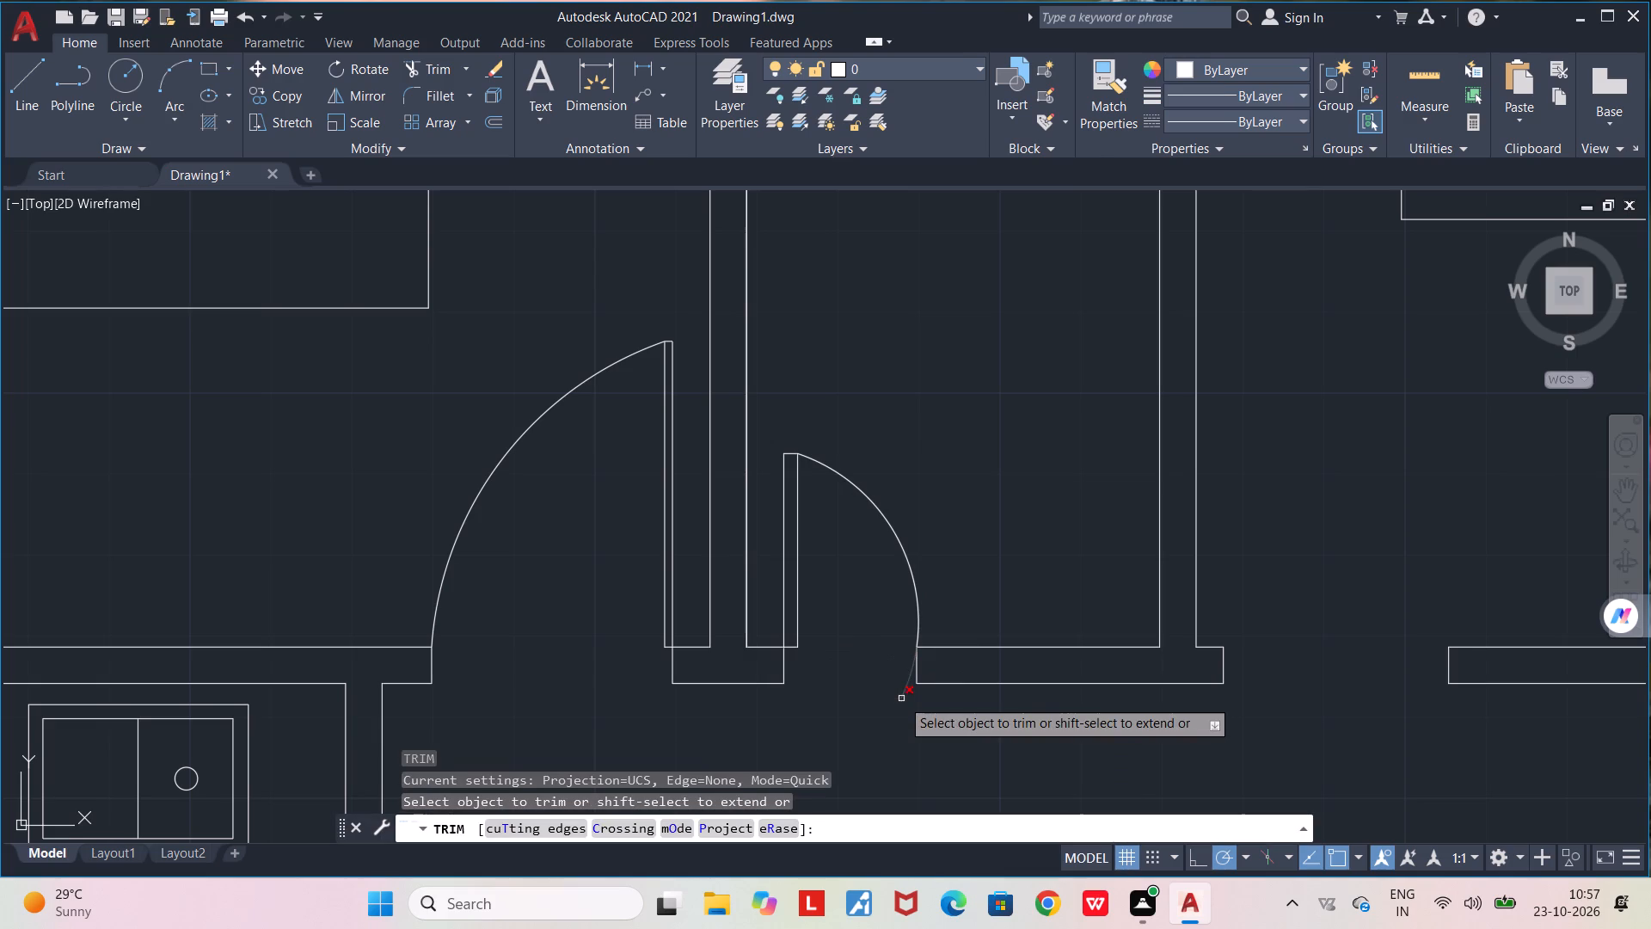
{"action": "left_click", "coordinate": [901, 698]}
{"action": "scroll", "coordinate": [897, 692], "scroll_direction": "down", "scroll_amount": 1}
{"action": "key", "text": "space"}
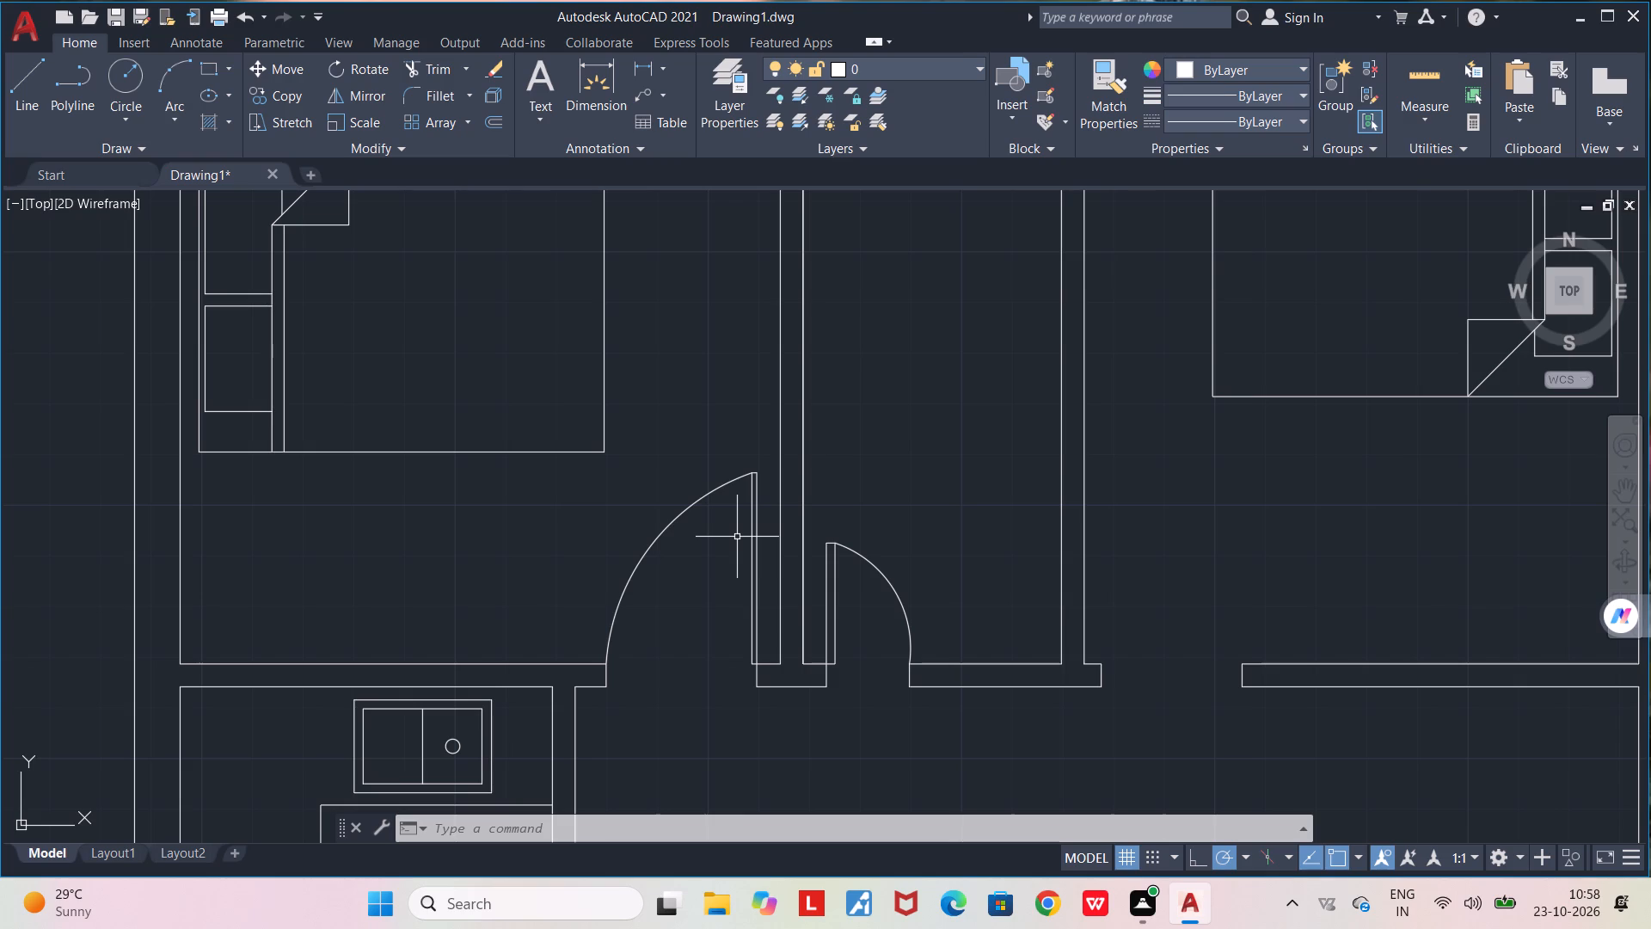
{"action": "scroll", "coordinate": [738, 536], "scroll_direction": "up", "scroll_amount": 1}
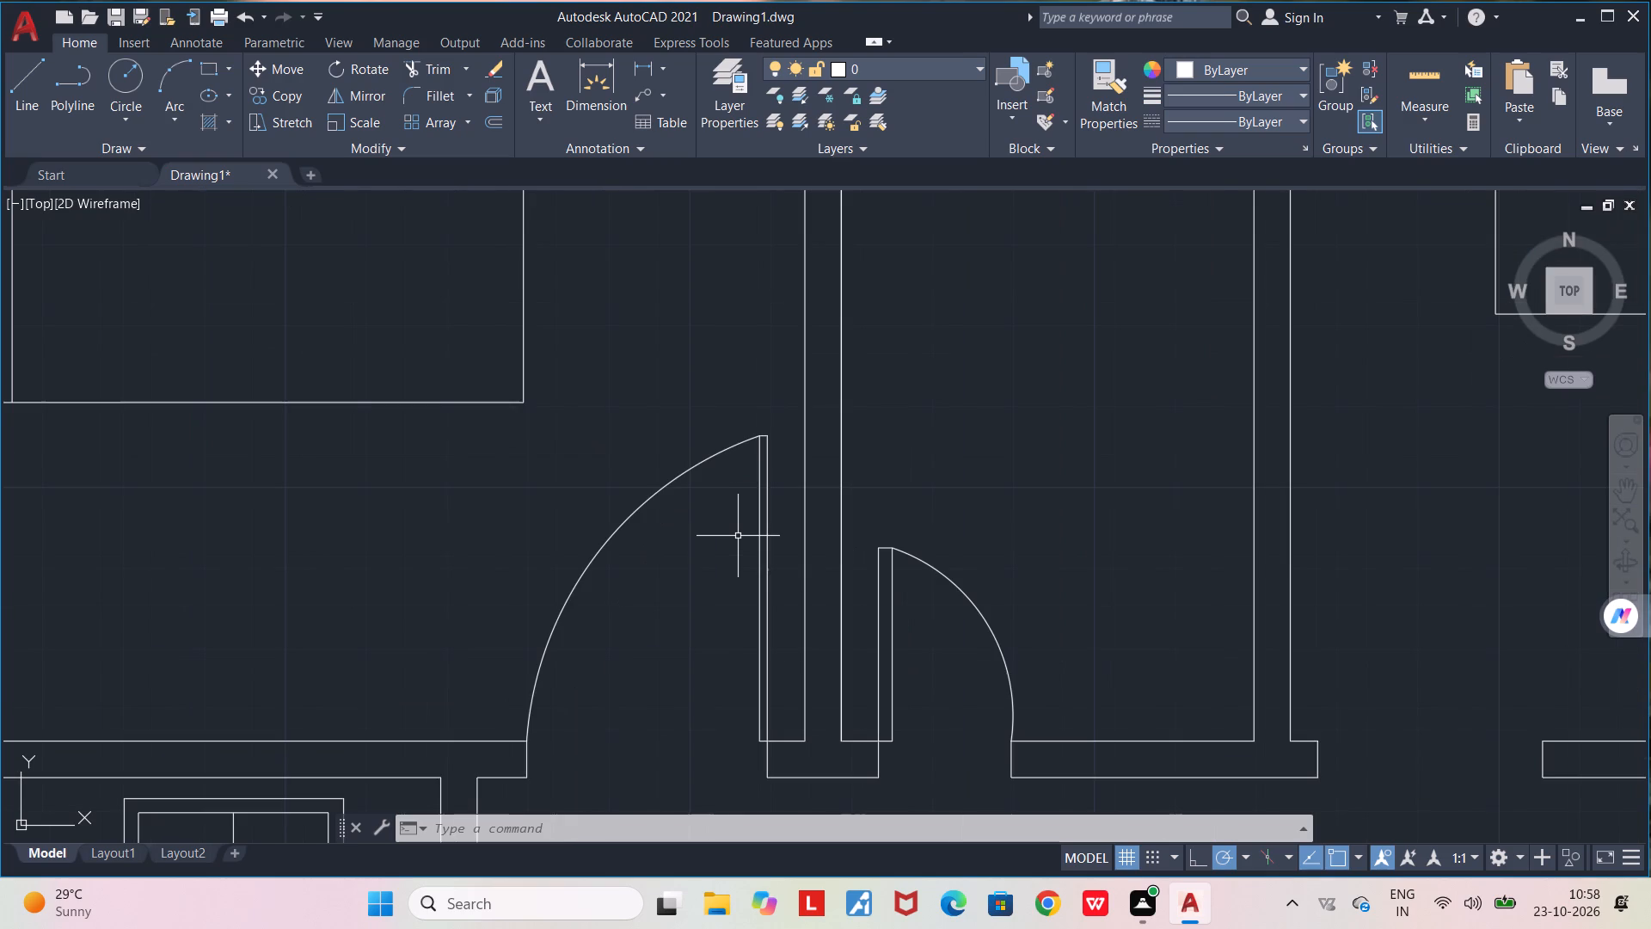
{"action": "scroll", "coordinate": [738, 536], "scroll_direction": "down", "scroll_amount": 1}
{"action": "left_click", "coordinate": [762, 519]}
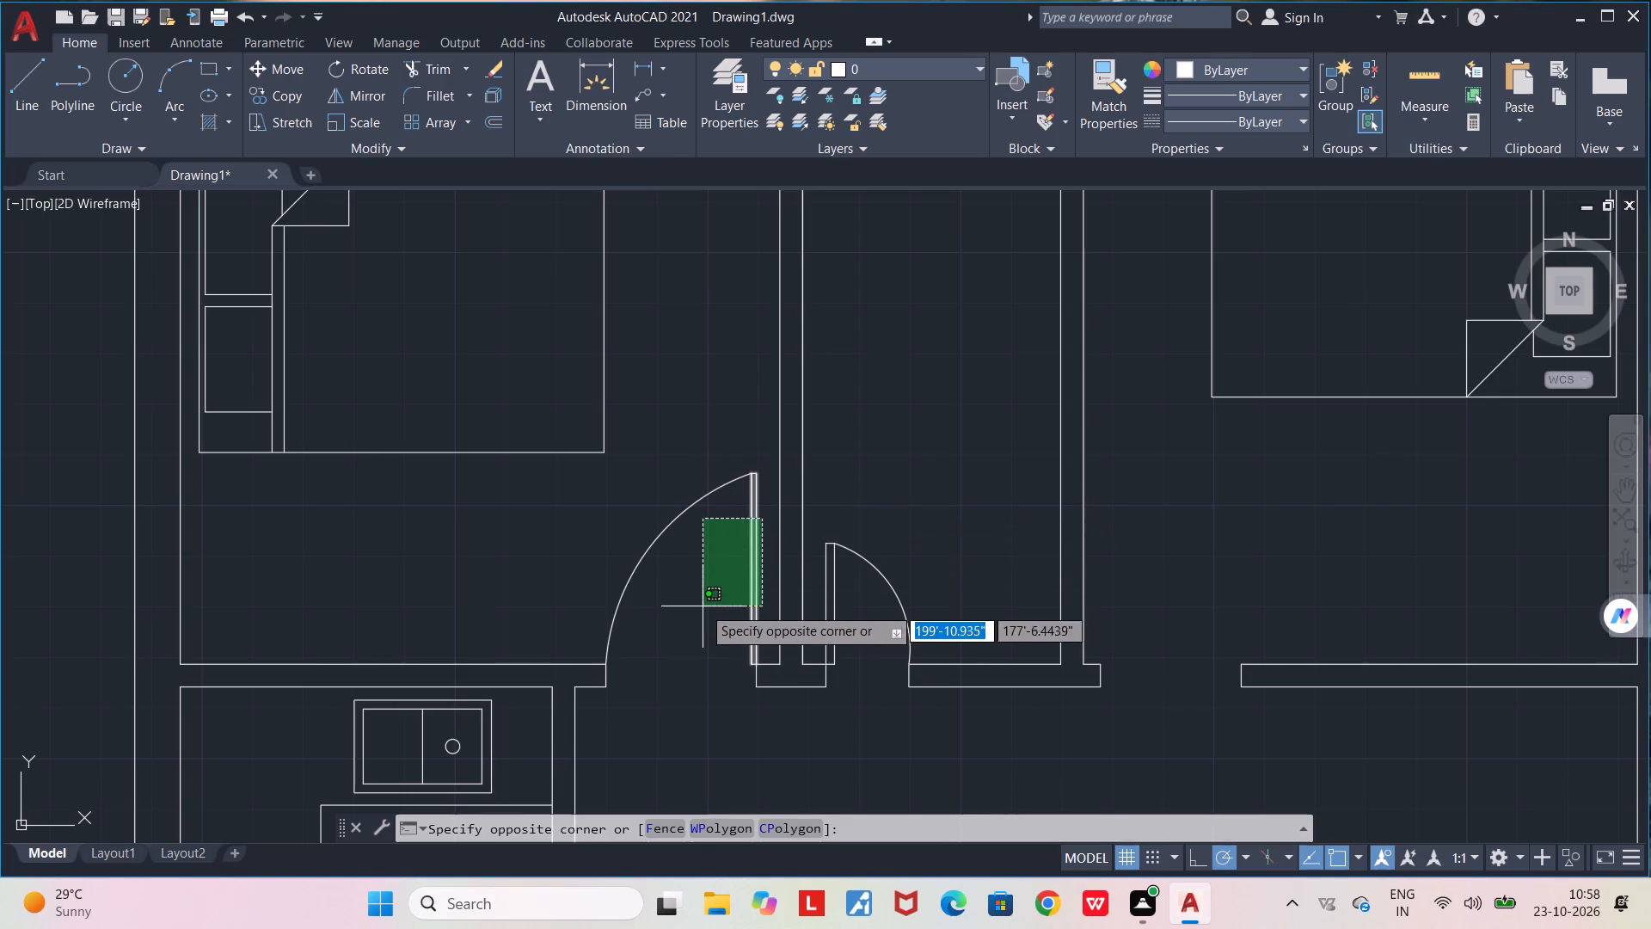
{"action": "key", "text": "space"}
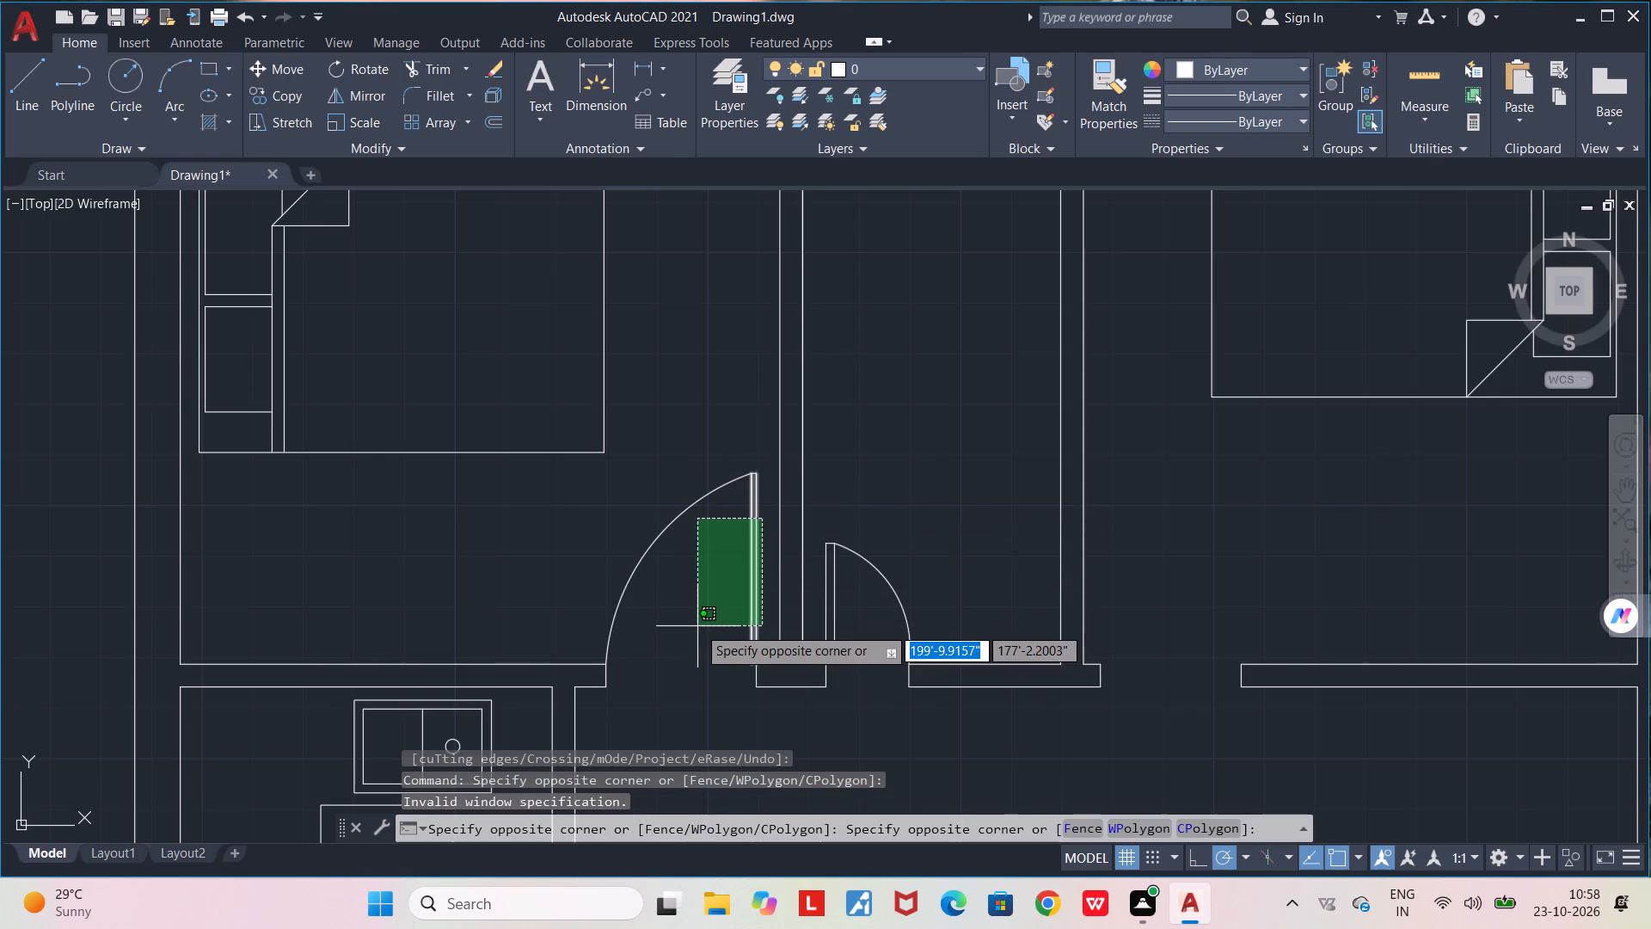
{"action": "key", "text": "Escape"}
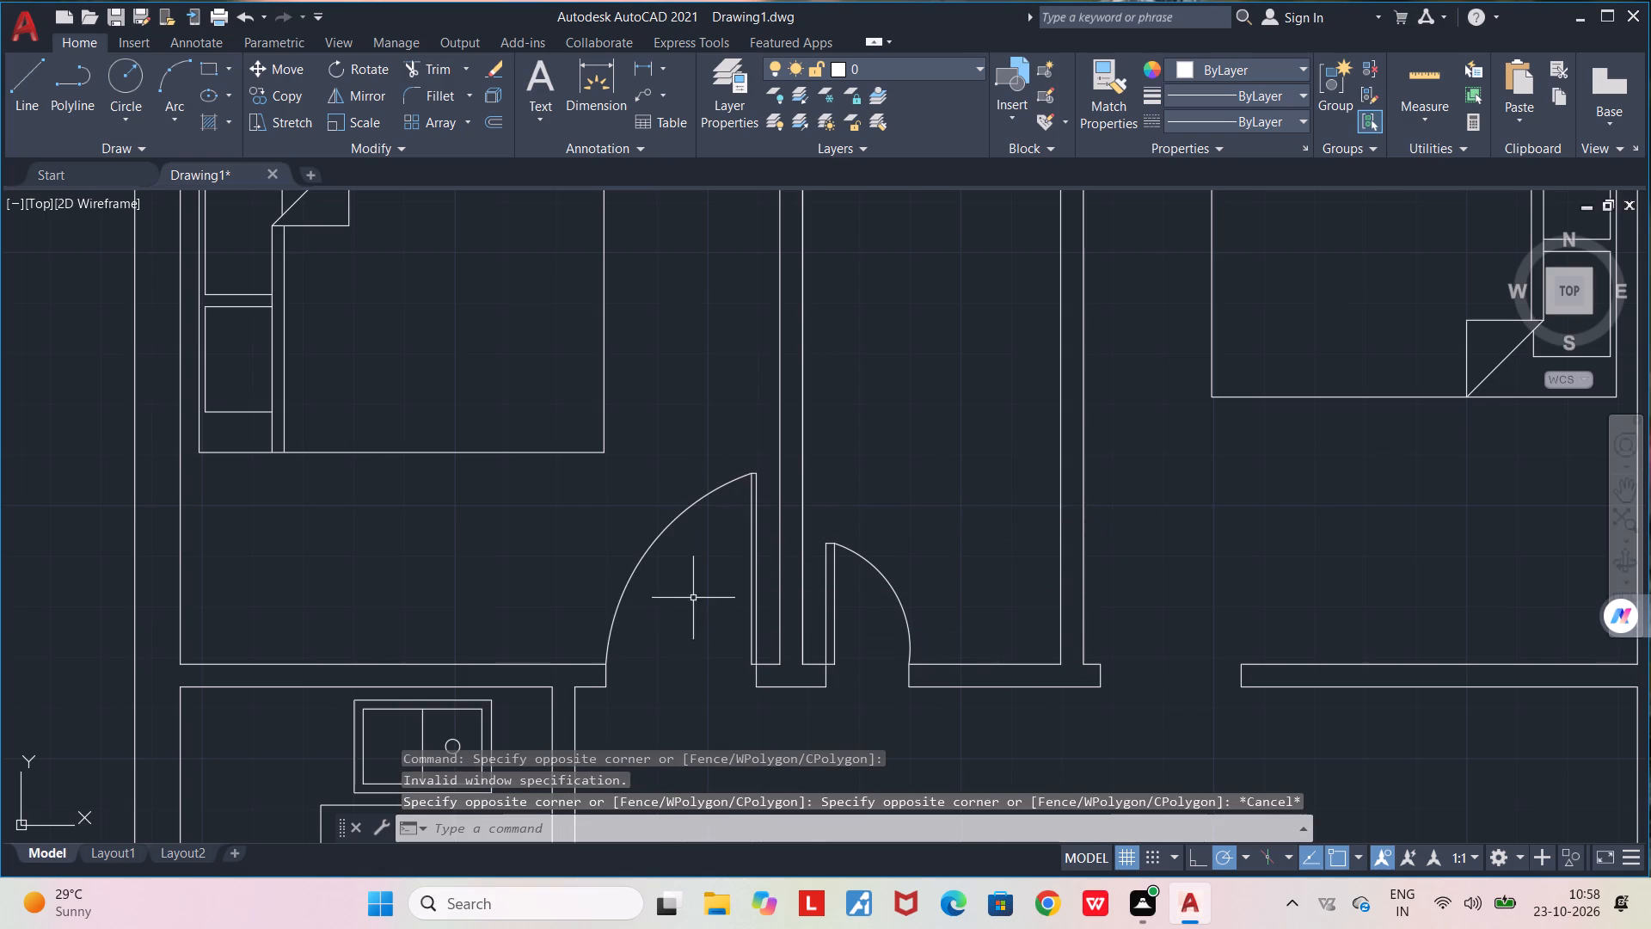
Draw a short horizontal line leftward across the left bedroom's door leaf, level with the top of the bathroom door leaf.
{"action": "scroll", "coordinate": [825, 544], "scroll_direction": "up", "scroll_amount": 2}
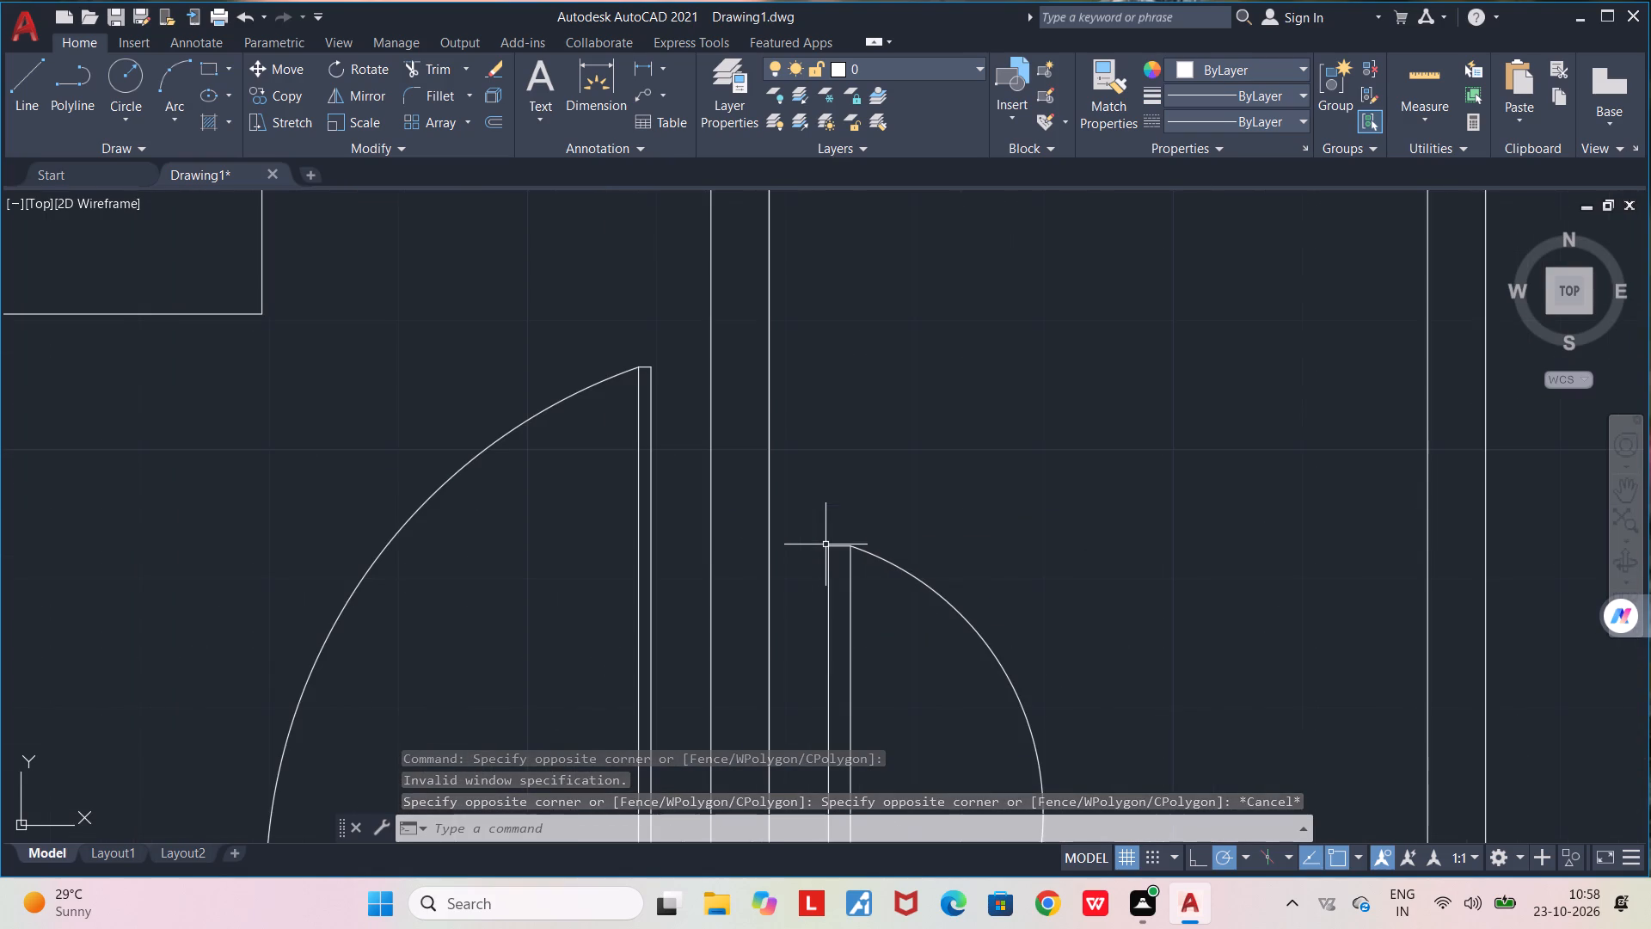
{"action": "key", "text": "l"}
{"action": "key", "text": "Return"}
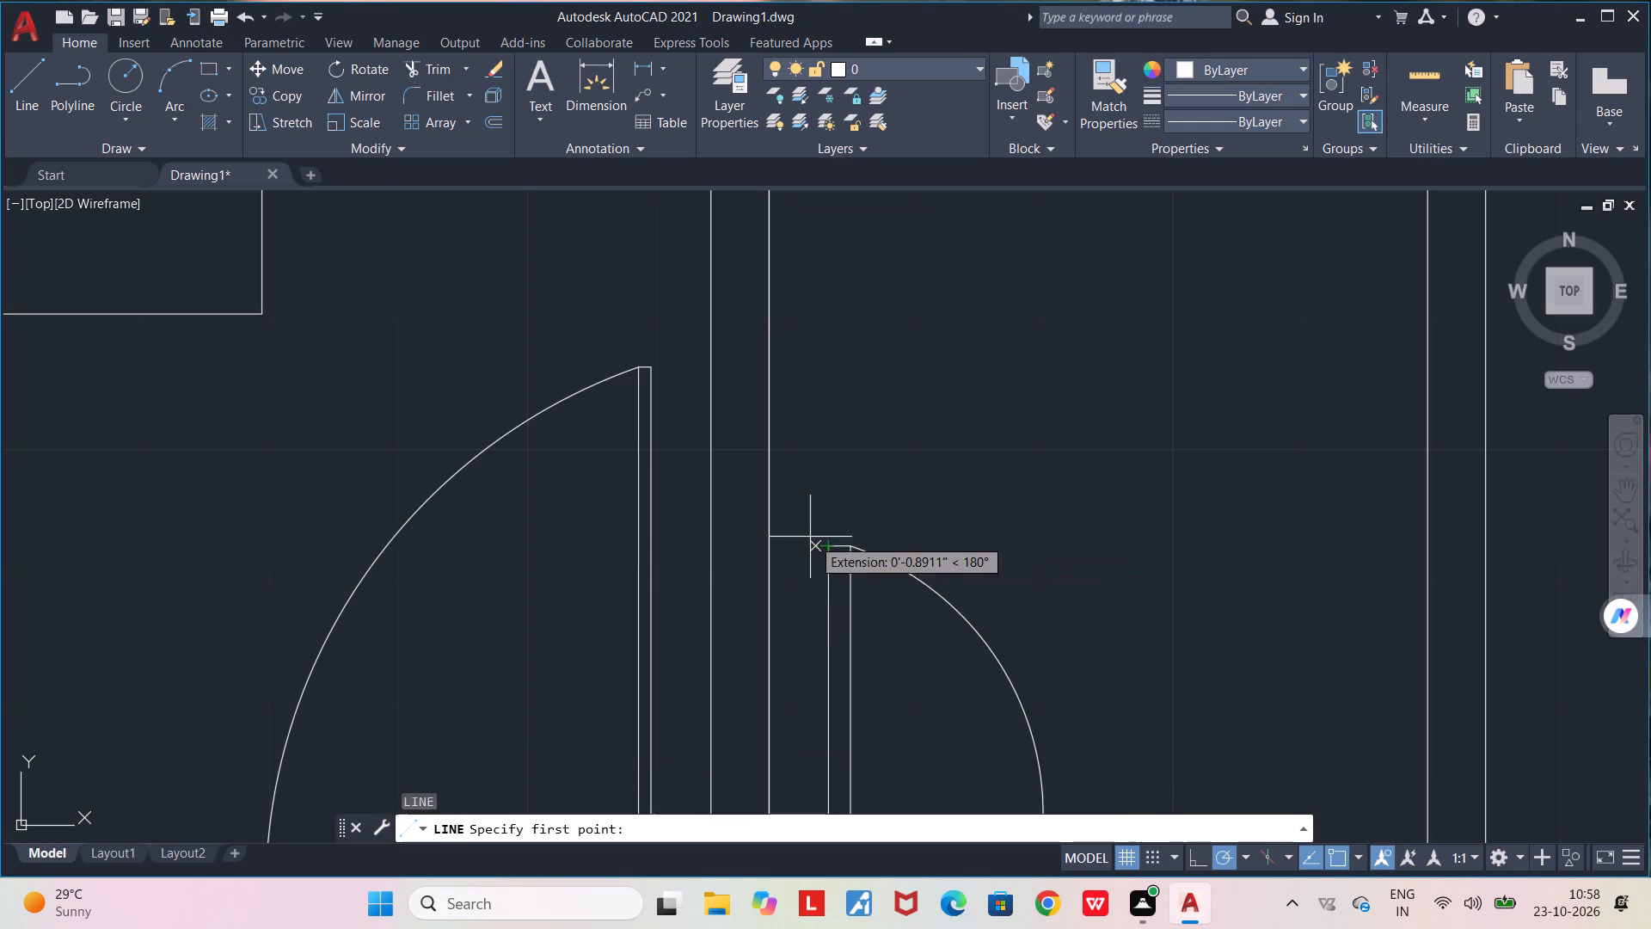
{"action": "left_click", "coordinate": [650, 548]}
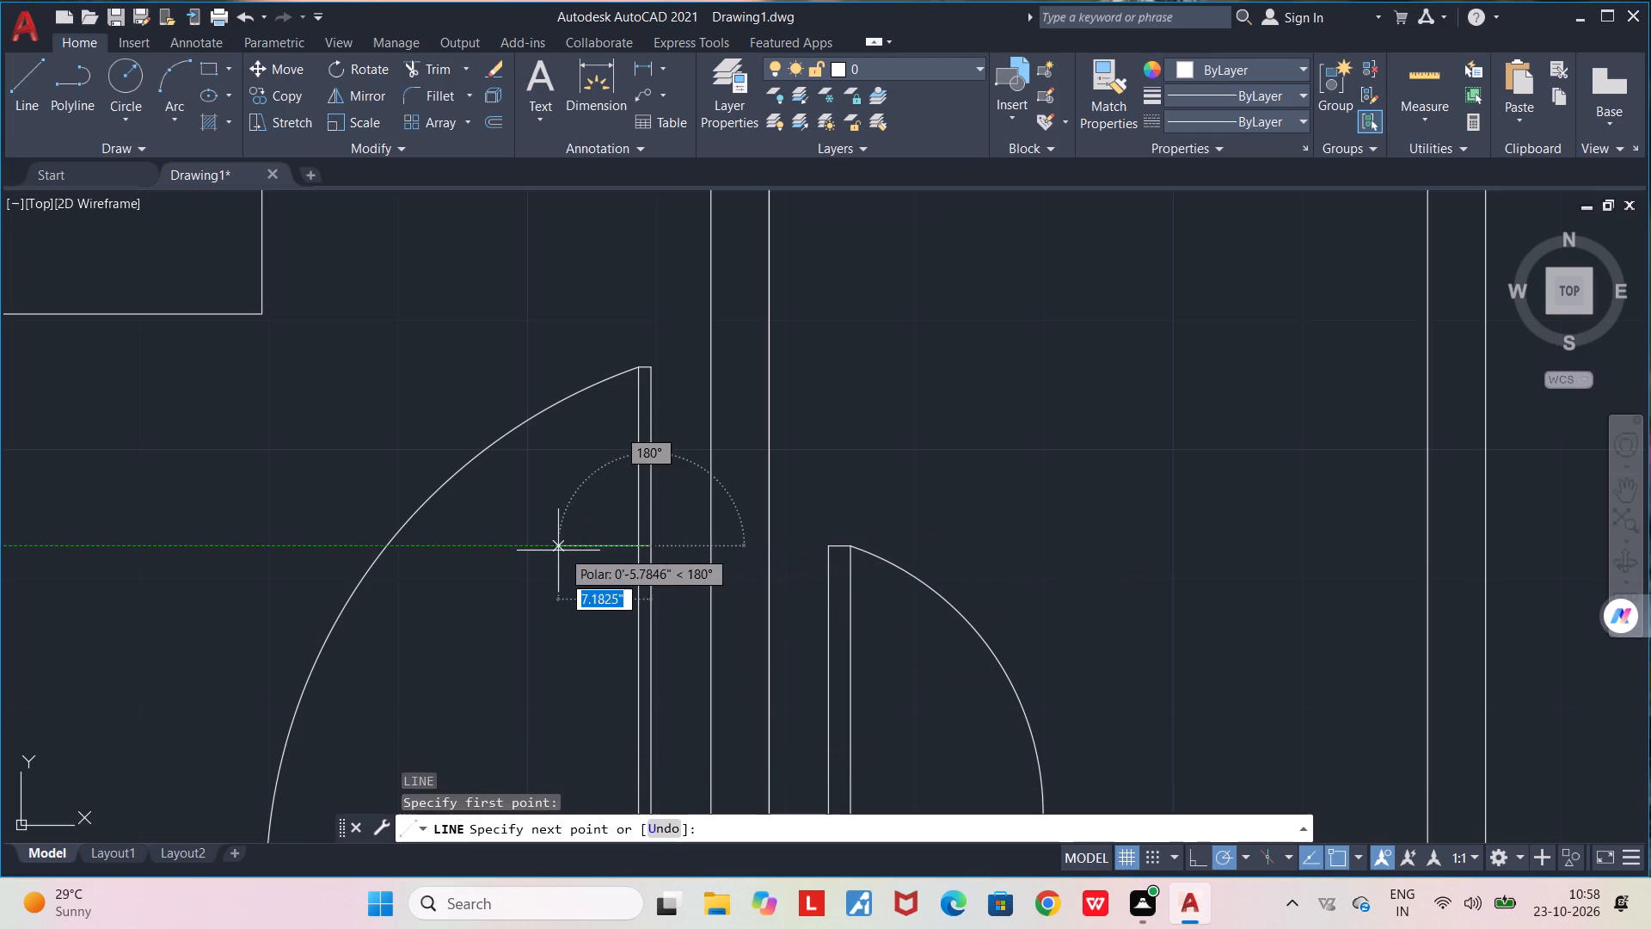
{"action": "left_click", "coordinate": [558, 550]}
{"action": "key", "text": "space"}
Trim away the left bedroom's door leaf above the horizontal line, the line's overhang, the old swing arc and the leftover top edge.
{"action": "type", "text": "TR"}
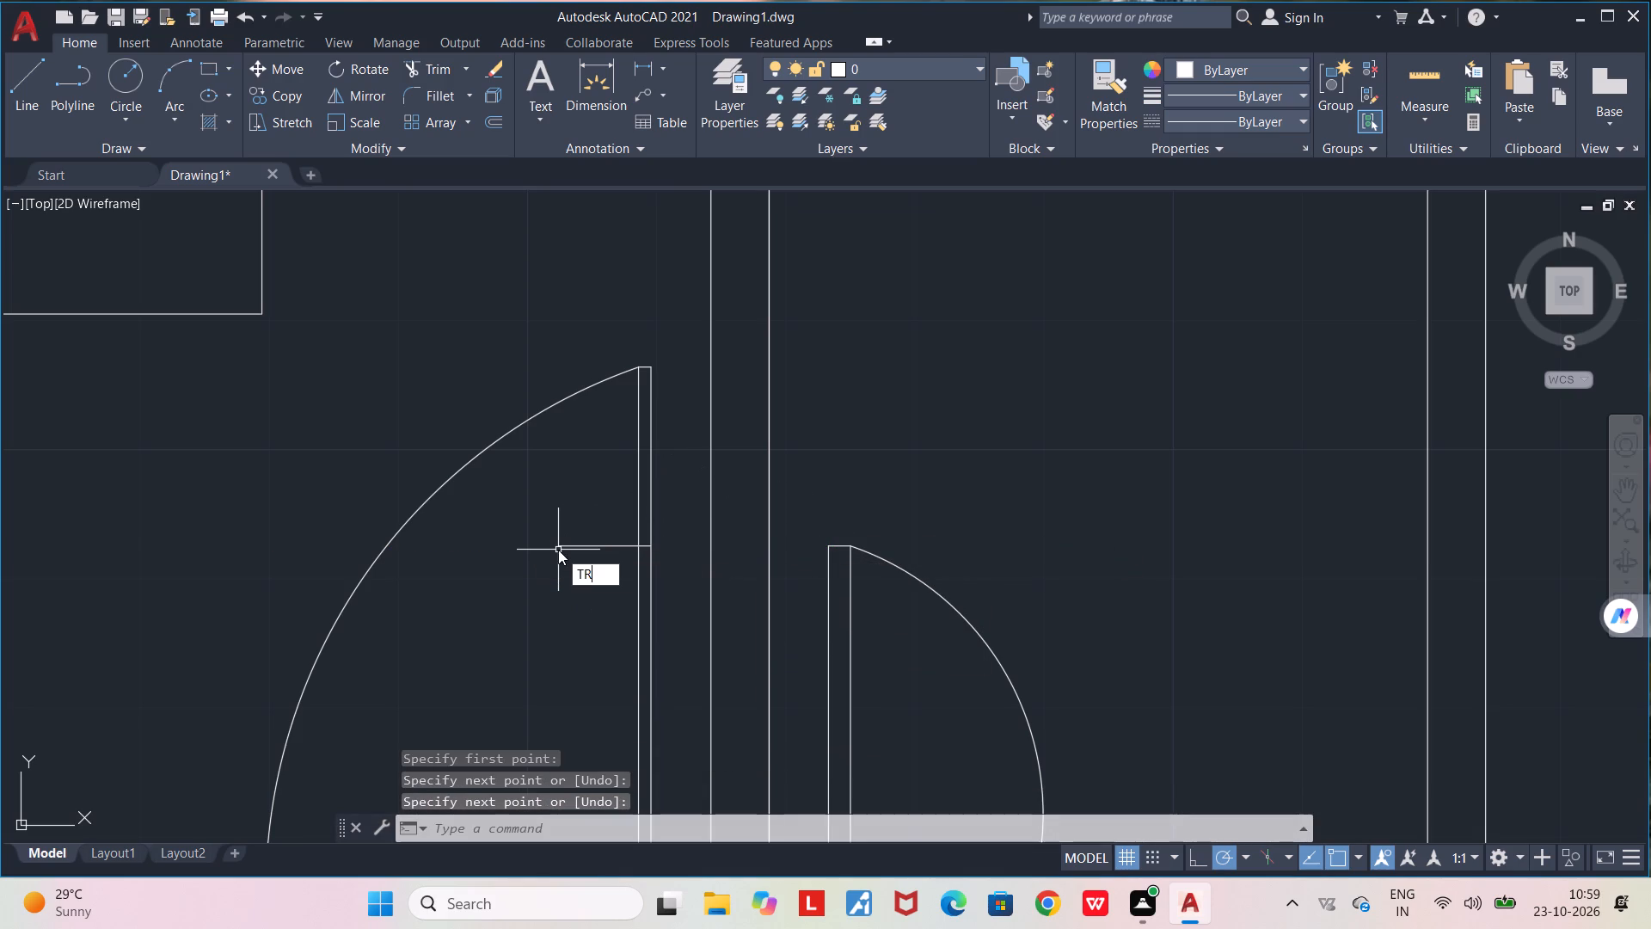
{"action": "key", "text": "Return"}
{"action": "left_click_drag", "start_coordinate": [672, 446], "coordinate": [592, 540]}
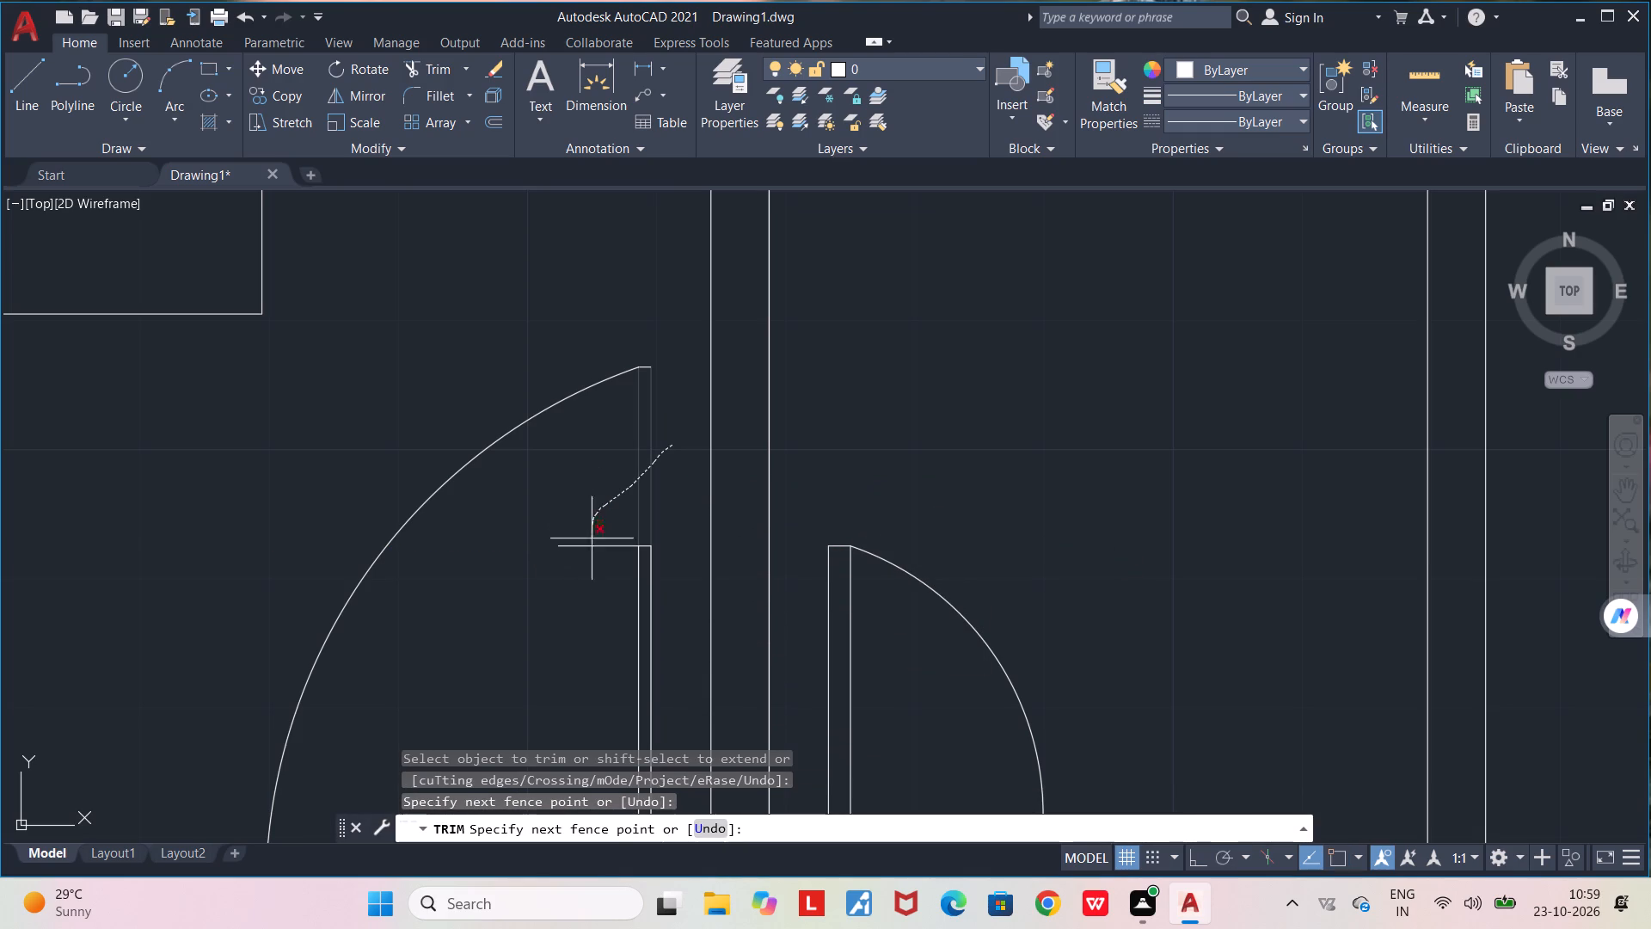
{"action": "left_click_drag", "start_coordinate": [592, 540], "coordinate": [392, 566]}
{"action": "left_click_drag", "start_coordinate": [580, 396], "coordinate": [614, 381]}
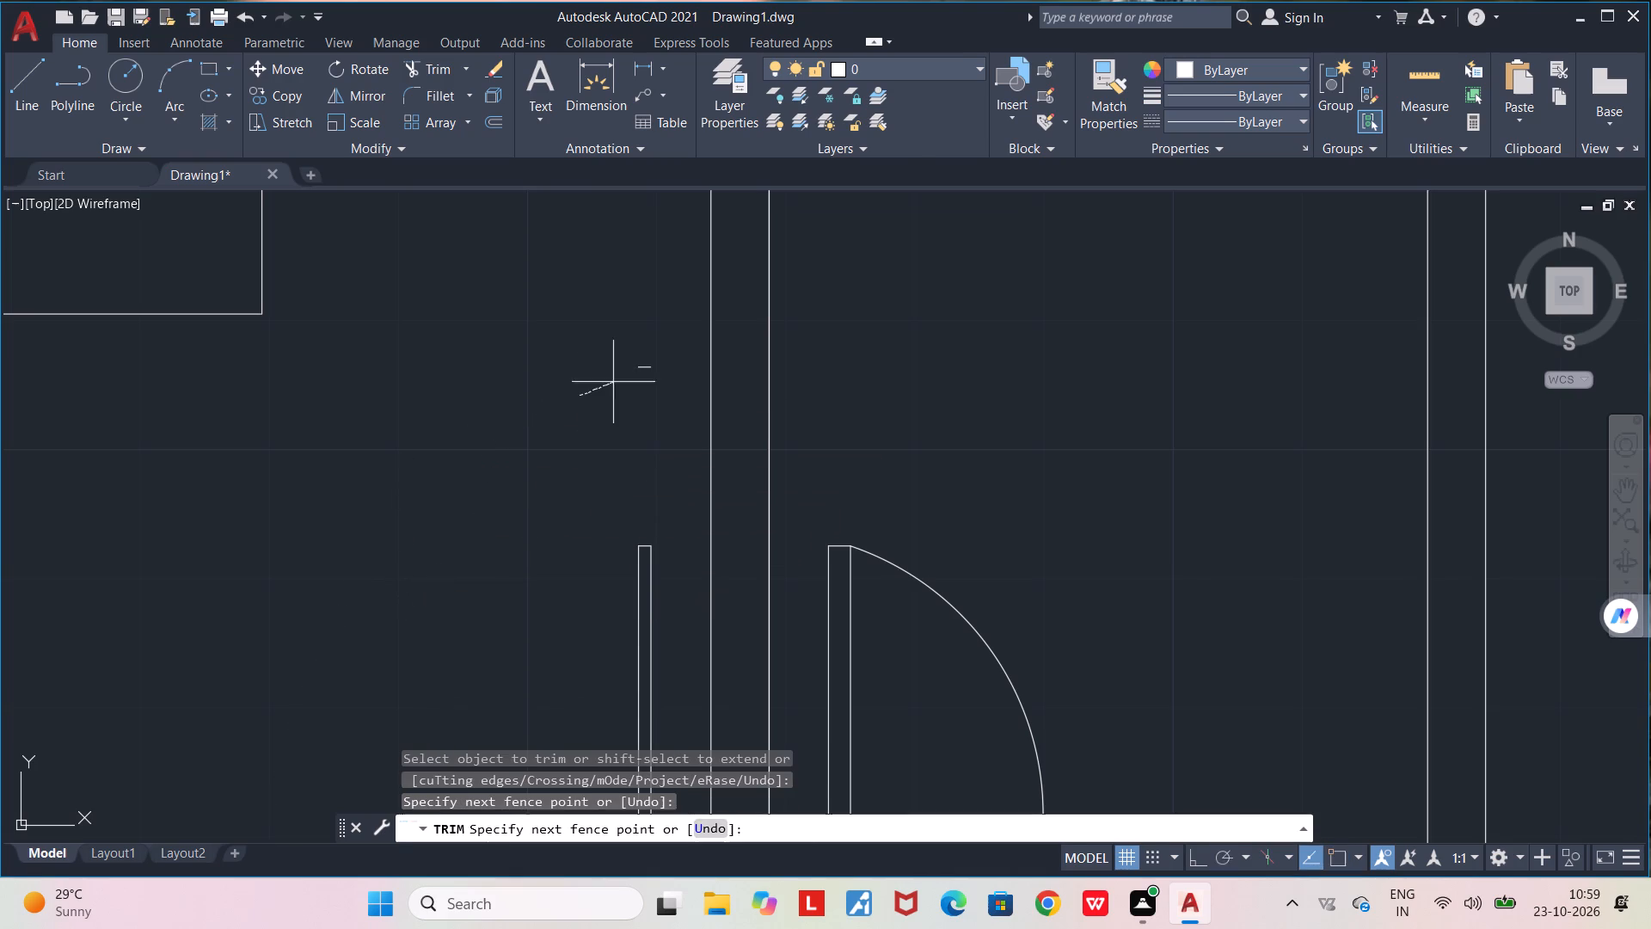
{"action": "left_click_drag", "start_coordinate": [614, 381], "coordinate": [644, 400]}
{"action": "scroll", "coordinate": [644, 403], "scroll_direction": "down", "scroll_amount": 3}
{"action": "scroll", "coordinate": [570, 491], "scroll_direction": "up", "scroll_amount": 2}
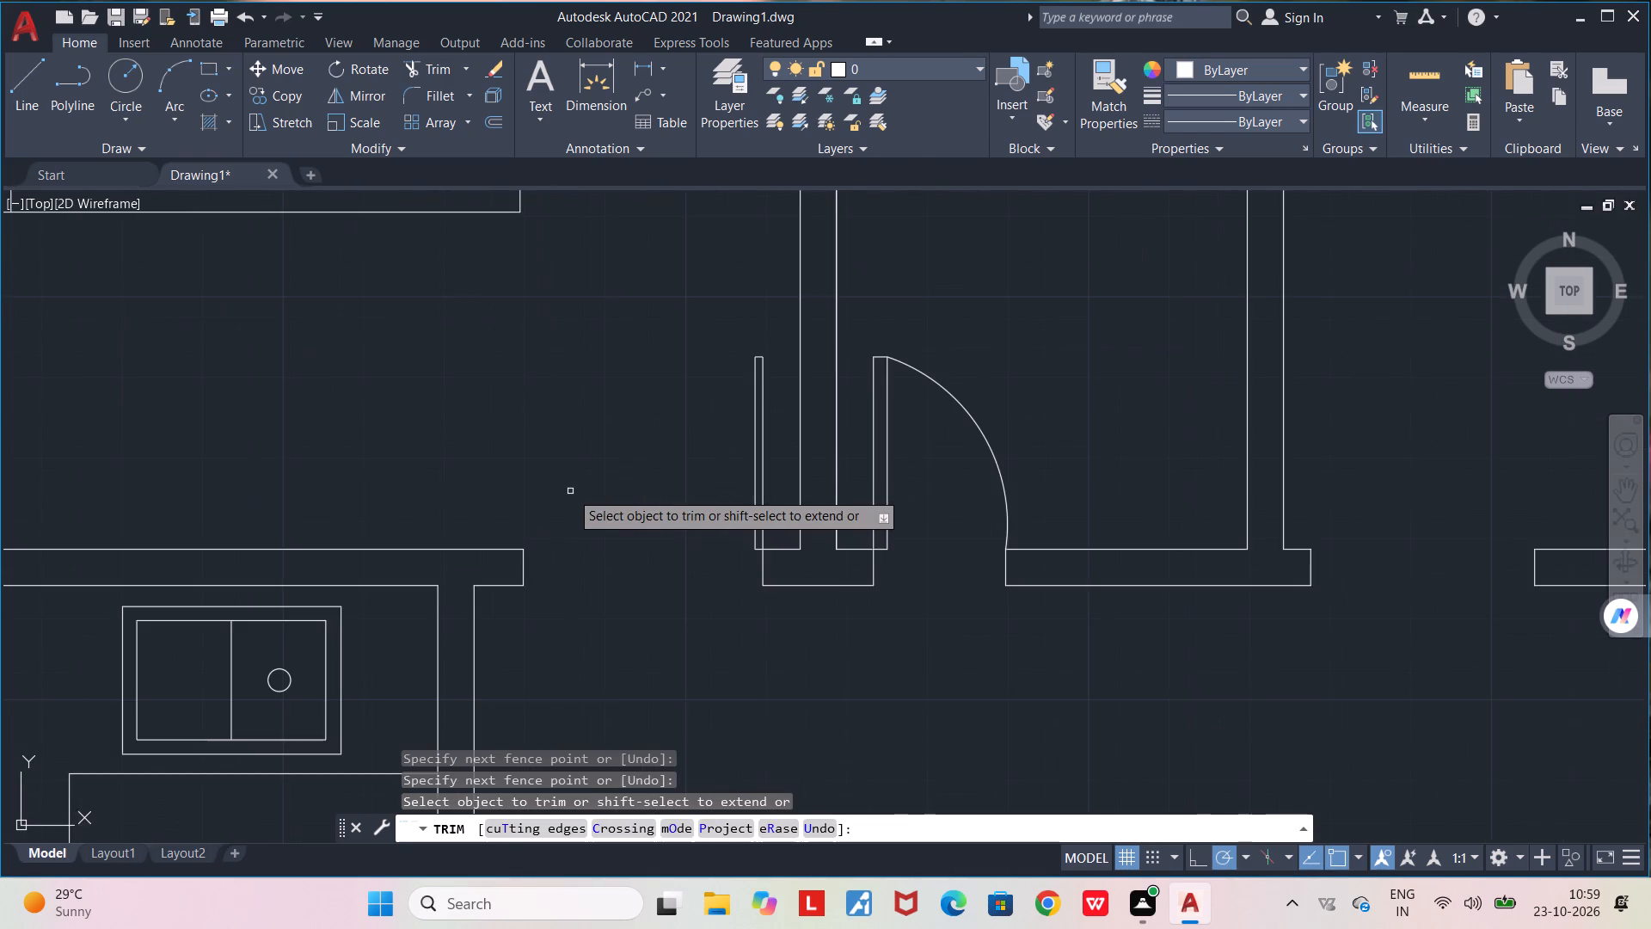
{"action": "middle_click_drag", "start_coordinate": [593, 510], "coordinate": [609, 594]}
{"action": "key", "text": "space"}
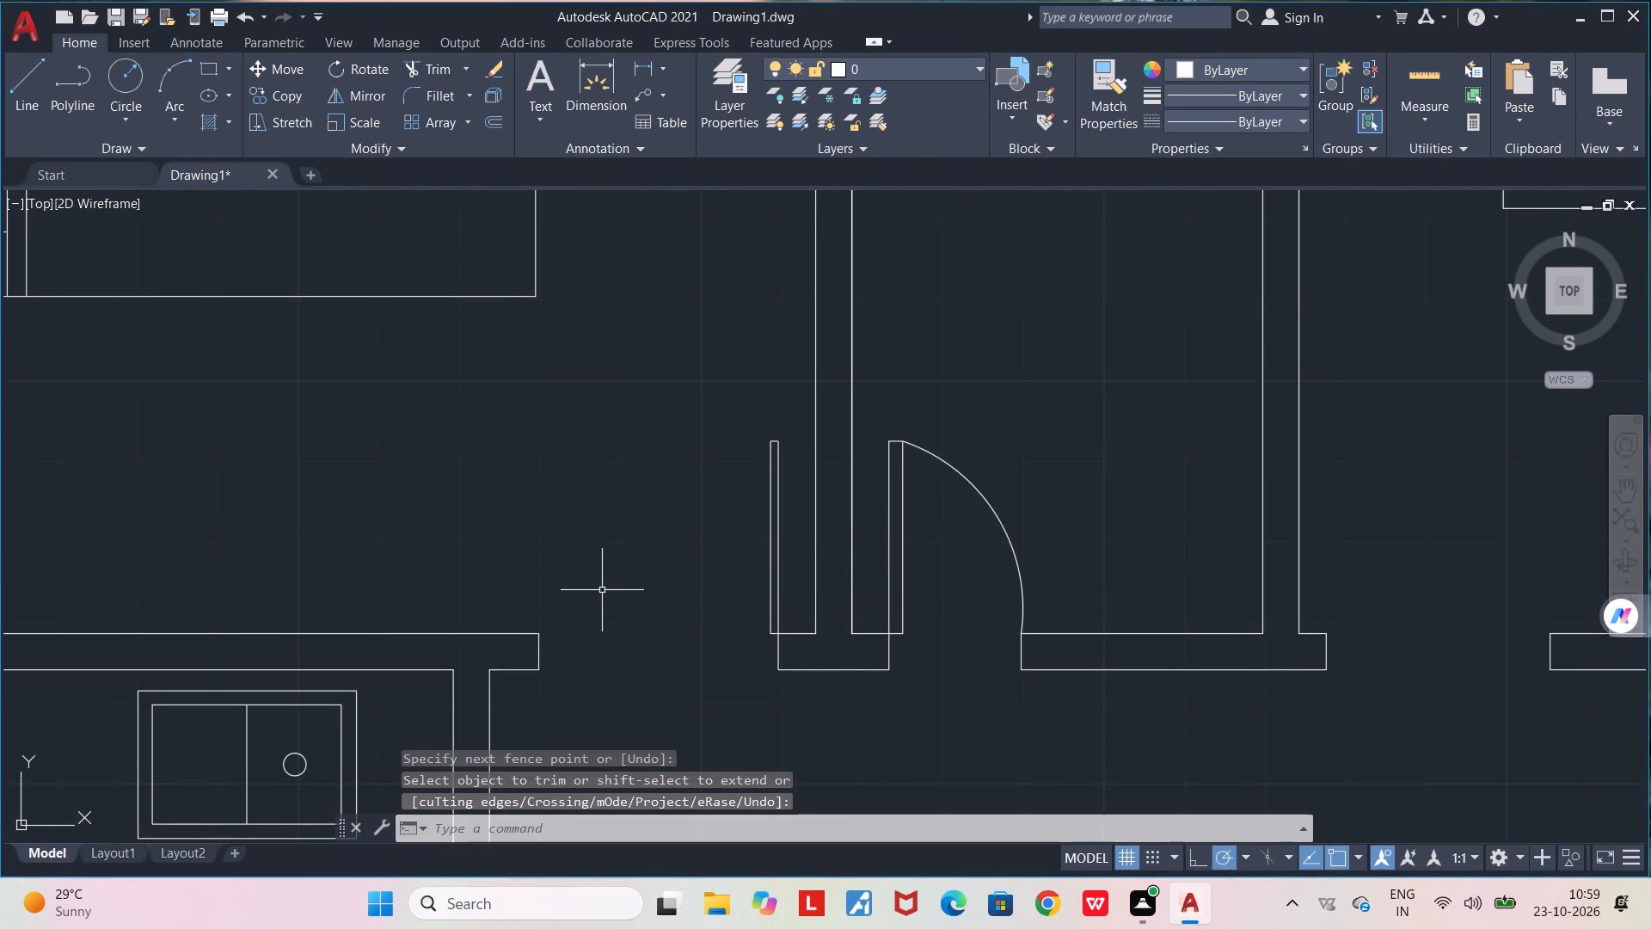
Draw a three-point arc from the left bedroom doorway's left wall corner through the shortened leaf's top-left corner, ending below the bathroom doorway.
{"action": "left_click", "coordinate": [177, 65]}
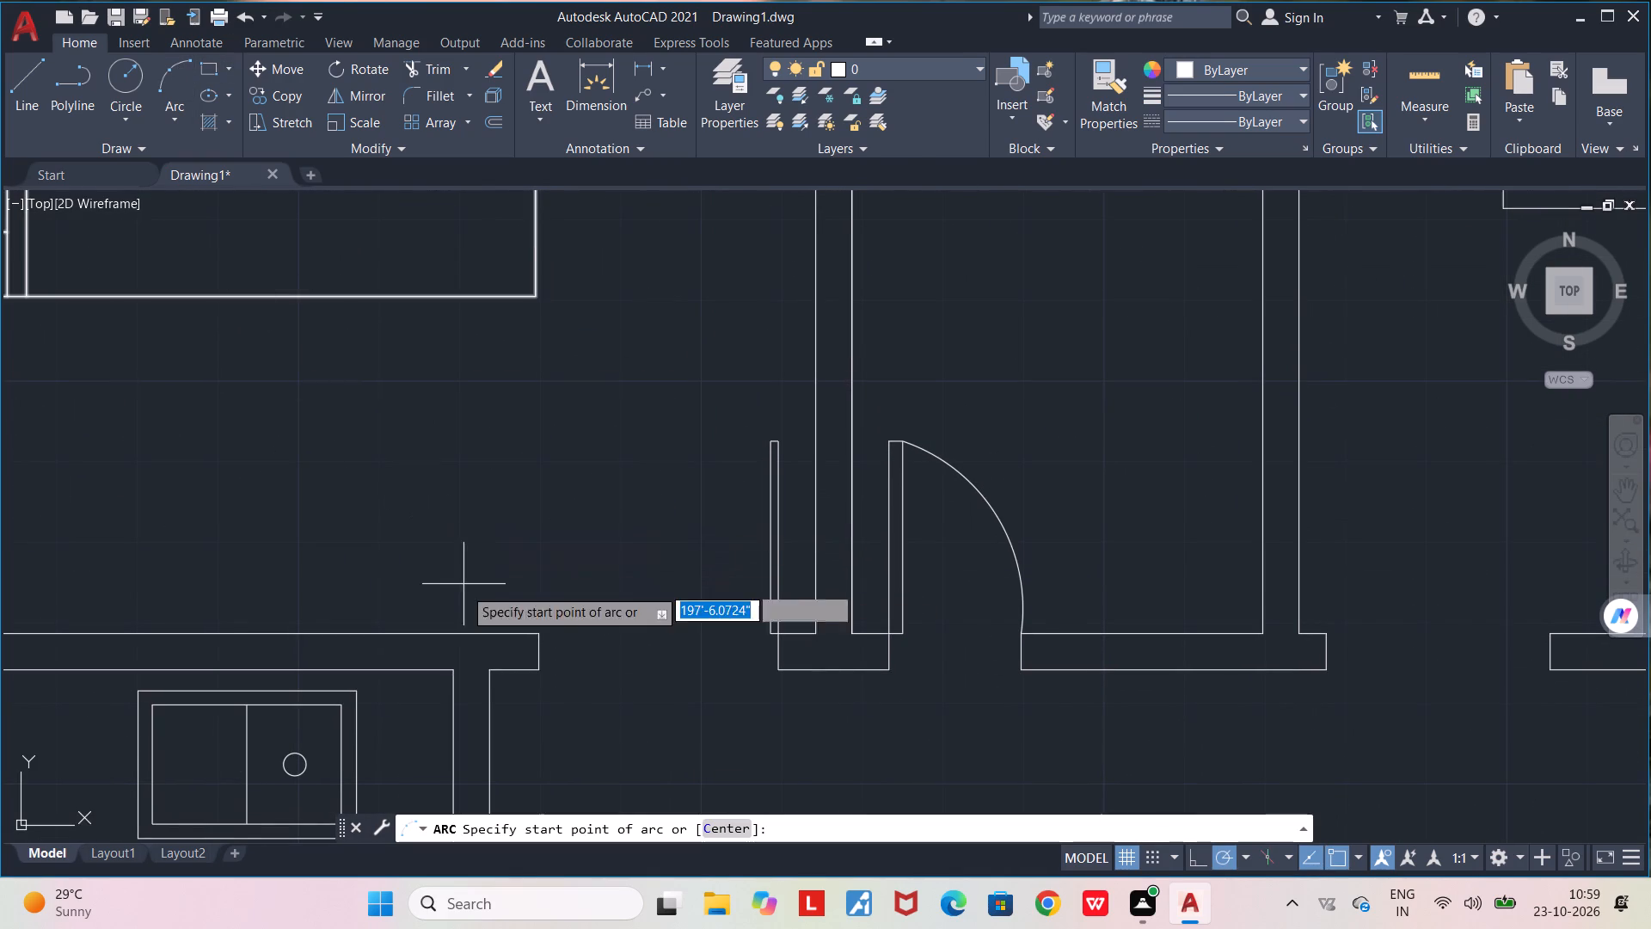
{"action": "left_click", "coordinate": [537, 631]}
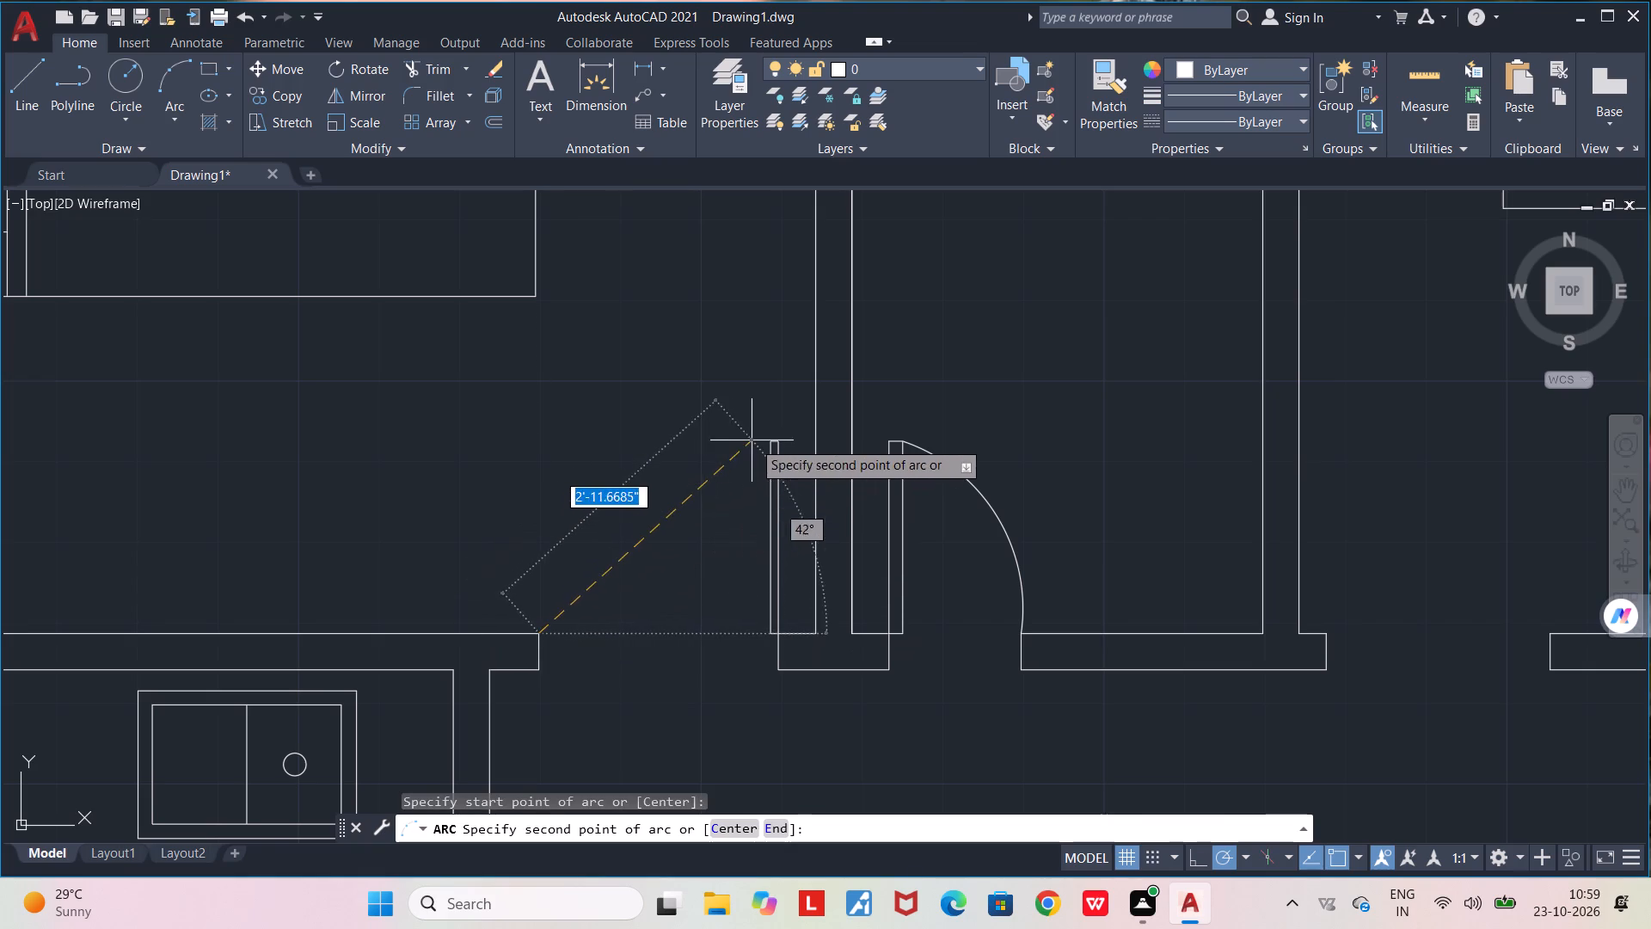
{"action": "left_click", "coordinate": [764, 442]}
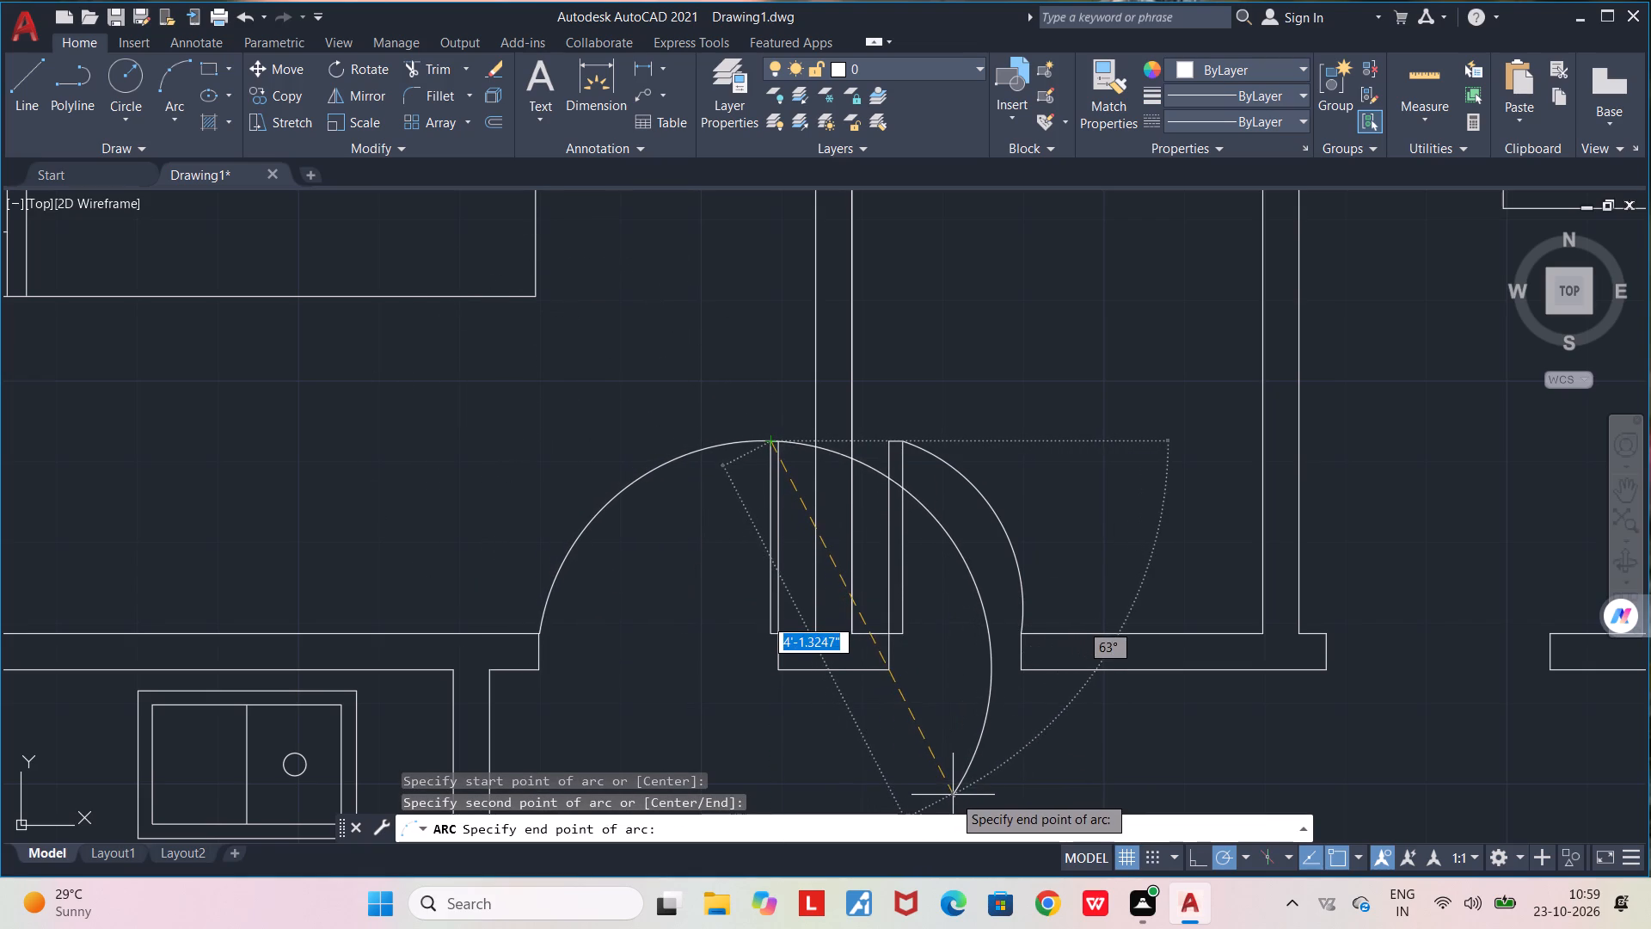
{"action": "left_click", "coordinate": [952, 791]}
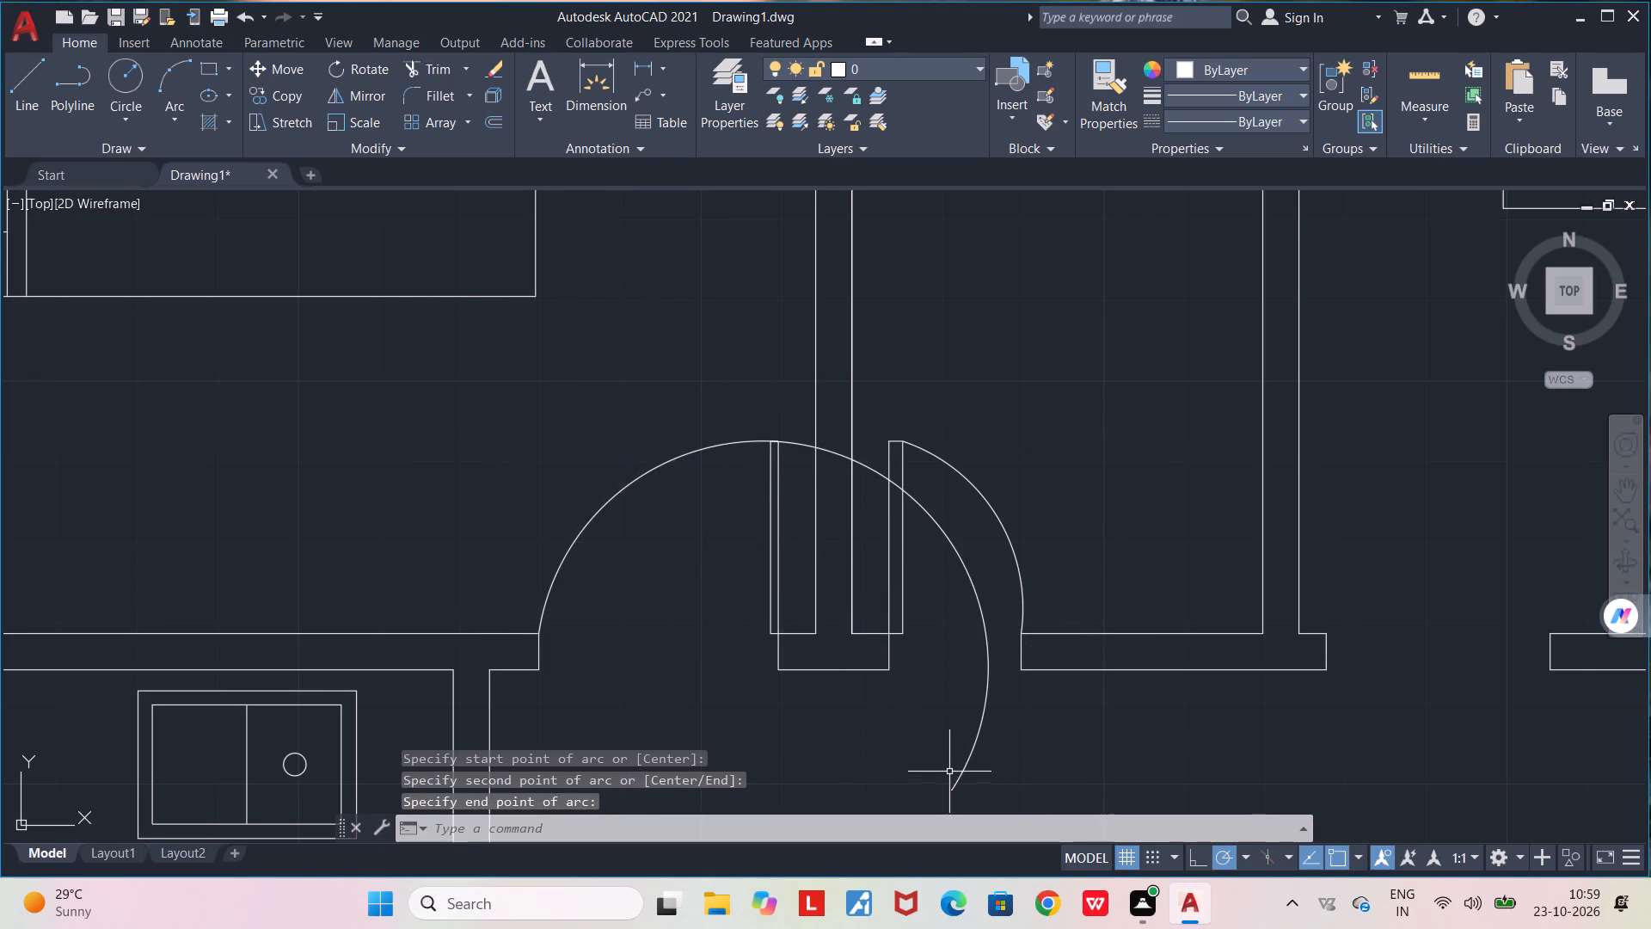
{"action": "key", "text": "Escape"}
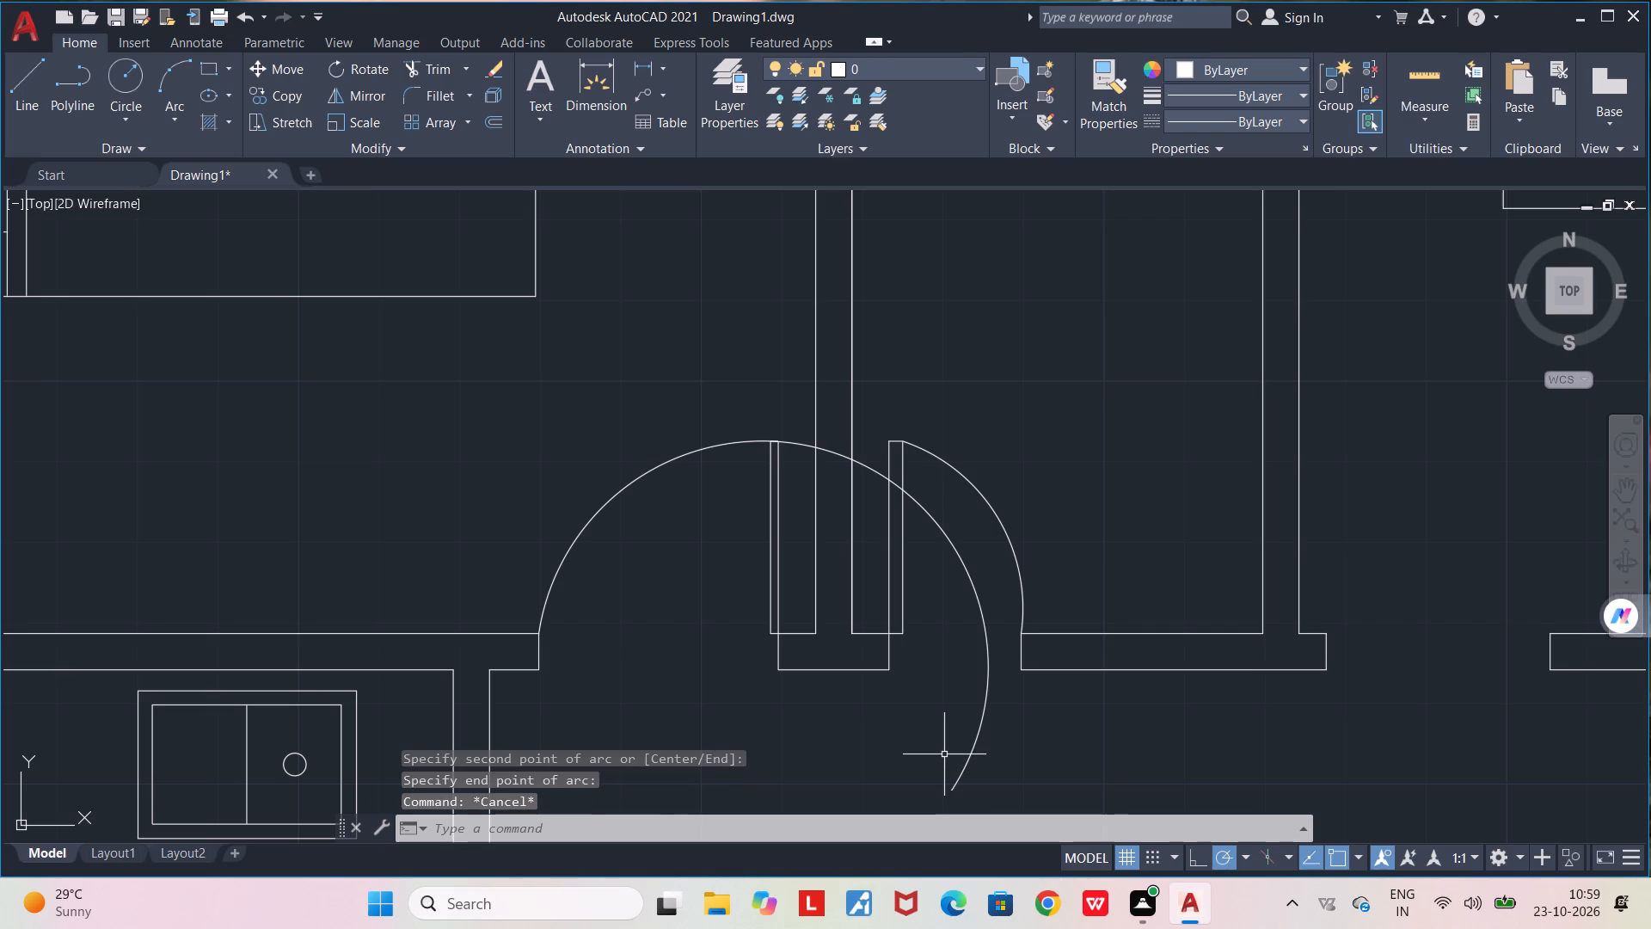
Trim all arc portions past the left bedroom leaf's top-left corner, including the sliver inside the leaf, keeping only the door swing.
{"action": "key", "text": "t"}
{"action": "key", "text": "r"}
{"action": "key", "text": "Return"}
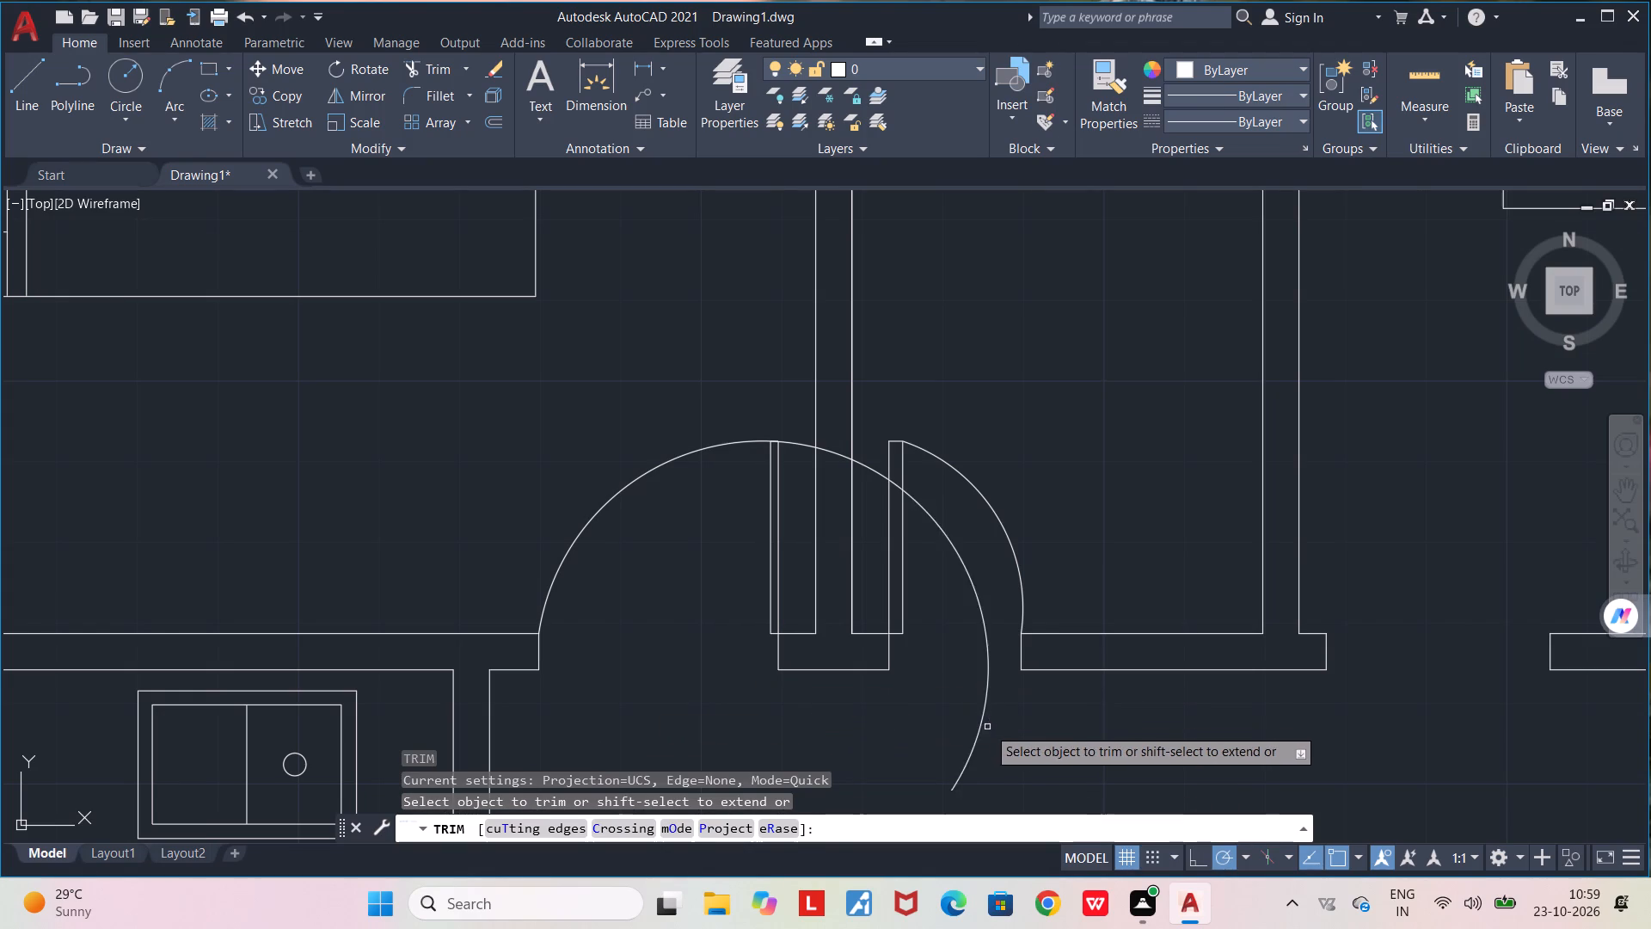
{"action": "left_click", "coordinate": [981, 722]}
{"action": "scroll", "coordinate": [894, 491], "scroll_direction": "up", "scroll_amount": 3}
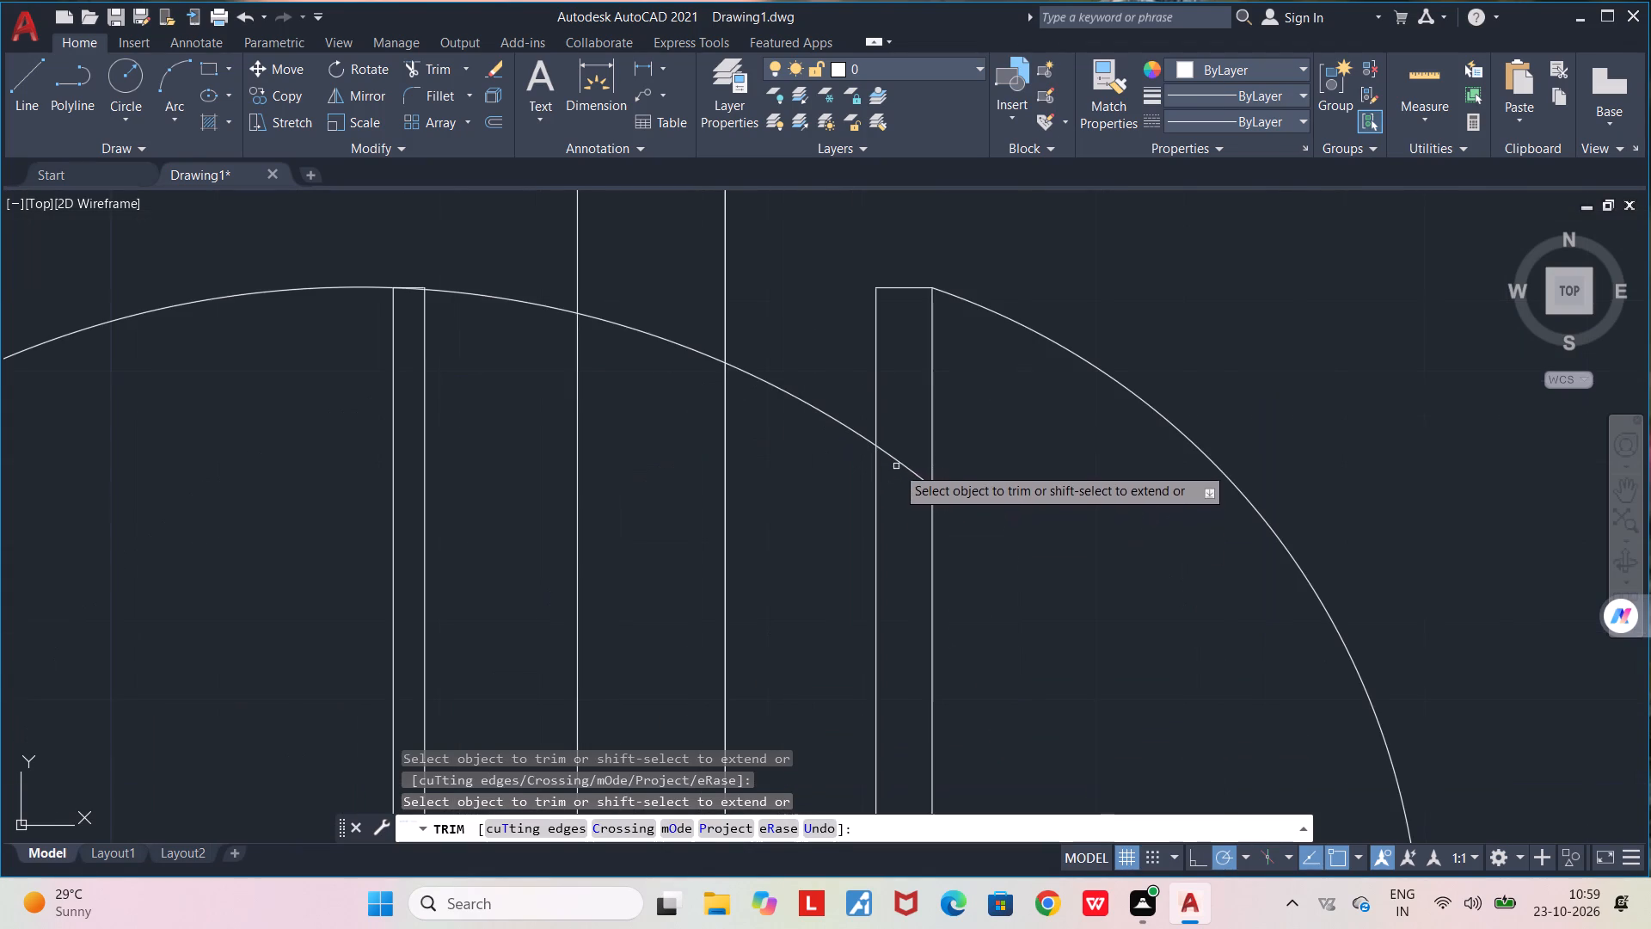
{"action": "left_click", "coordinate": [899, 456]}
{"action": "left_click", "coordinate": [899, 488]}
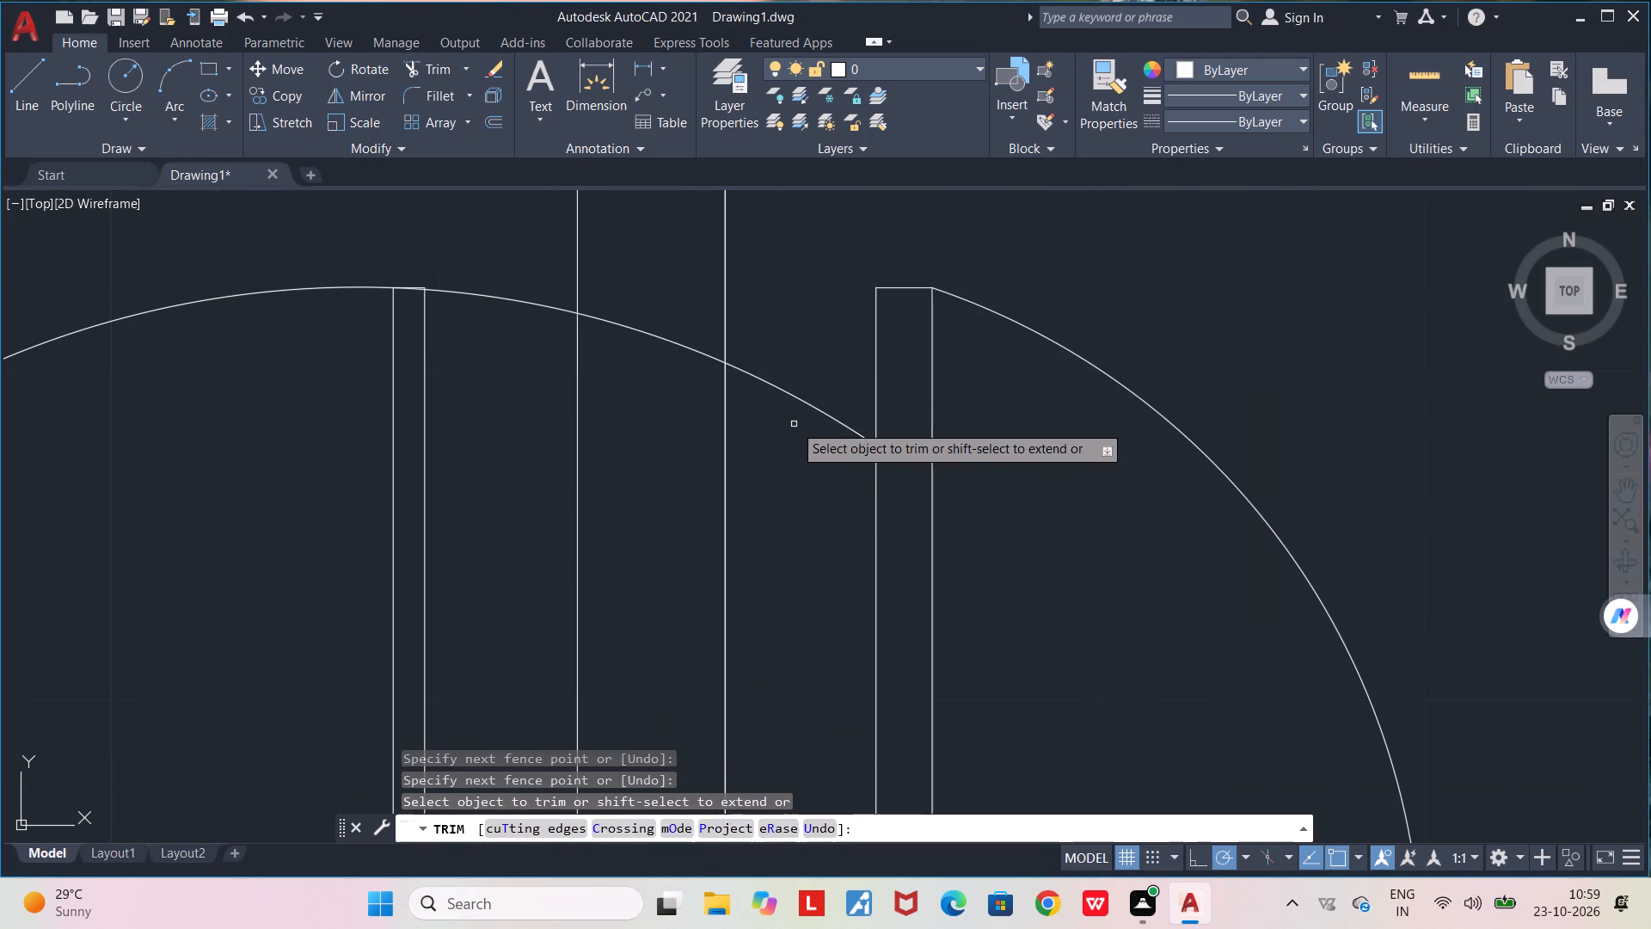
{"action": "left_click", "coordinate": [800, 402]}
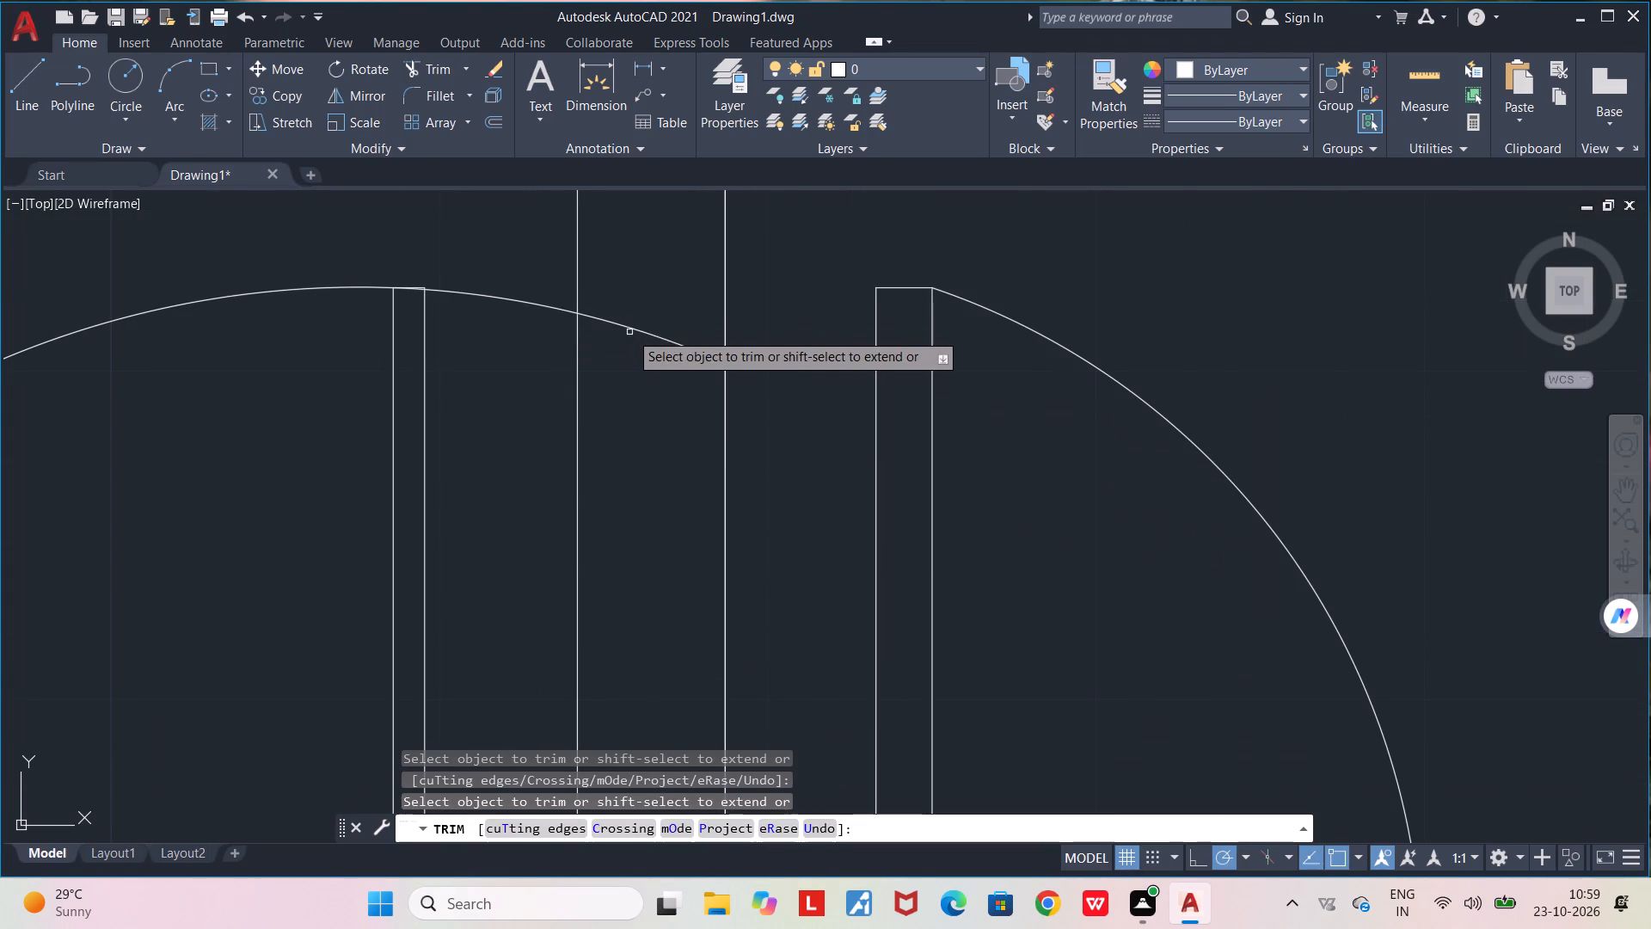
{"action": "left_click", "coordinate": [629, 329]}
{"action": "left_click", "coordinate": [530, 305]}
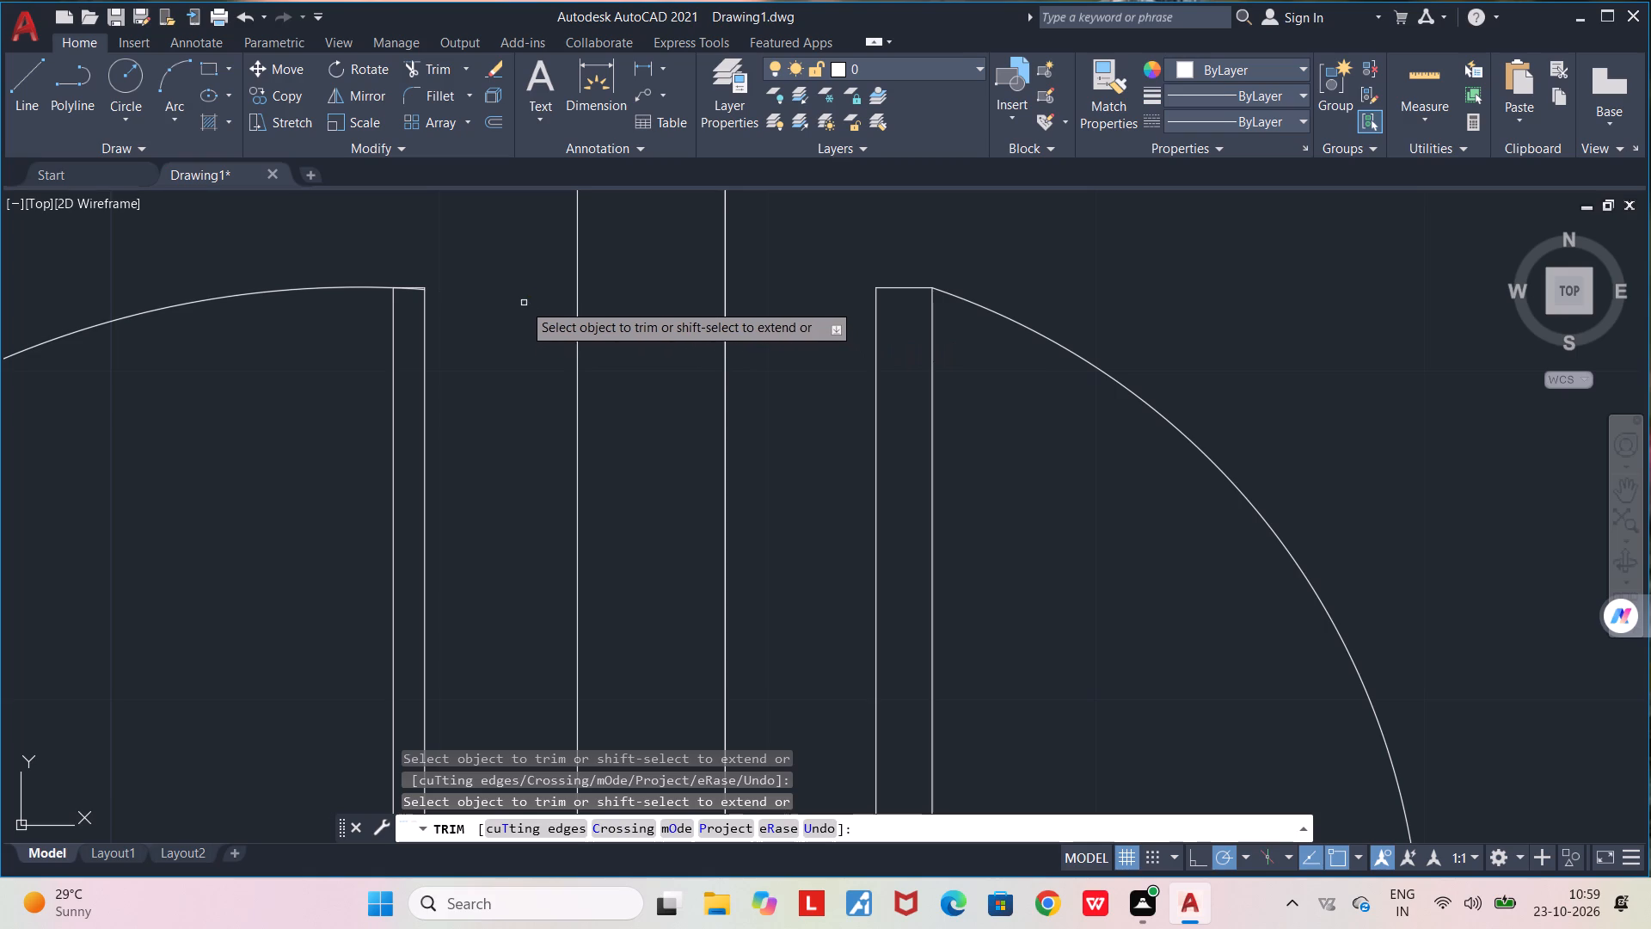
{"action": "scroll", "coordinate": [409, 260], "scroll_direction": "up", "scroll_amount": 5}
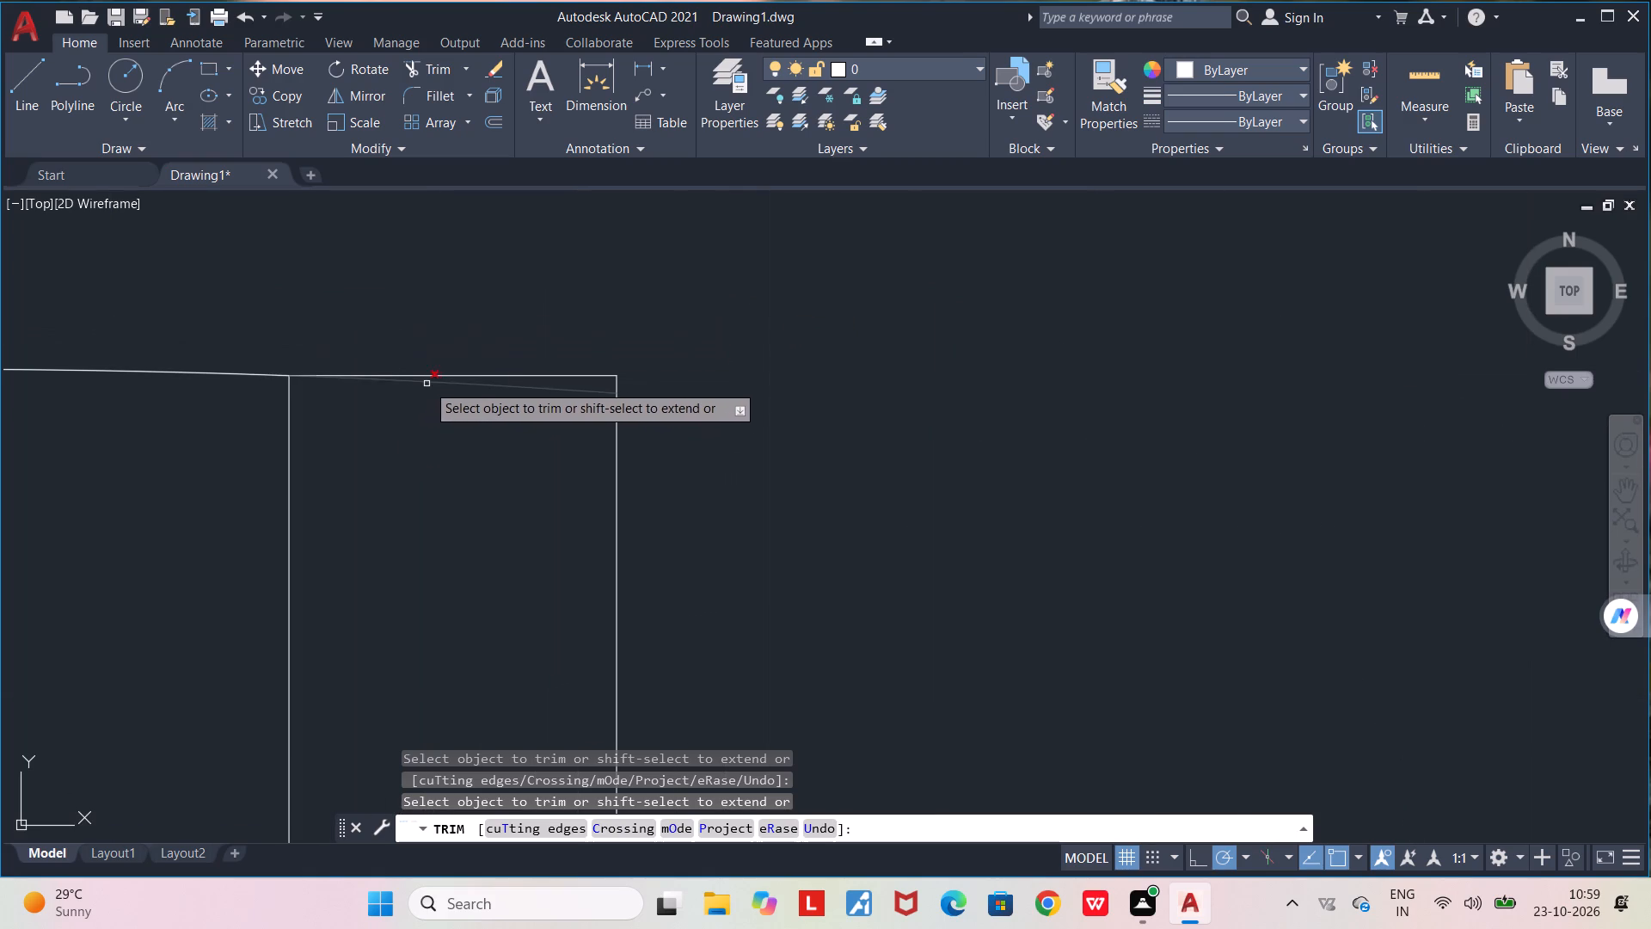
{"action": "left_click", "coordinate": [432, 384]}
{"action": "scroll", "coordinate": [411, 441], "scroll_direction": "down", "scroll_amount": 3}
{"action": "middle_click_drag", "start_coordinate": [401, 470], "coordinate": [614, 304]}
{"action": "scroll", "coordinate": [614, 304], "scroll_direction": "down", "scroll_amount": 3}
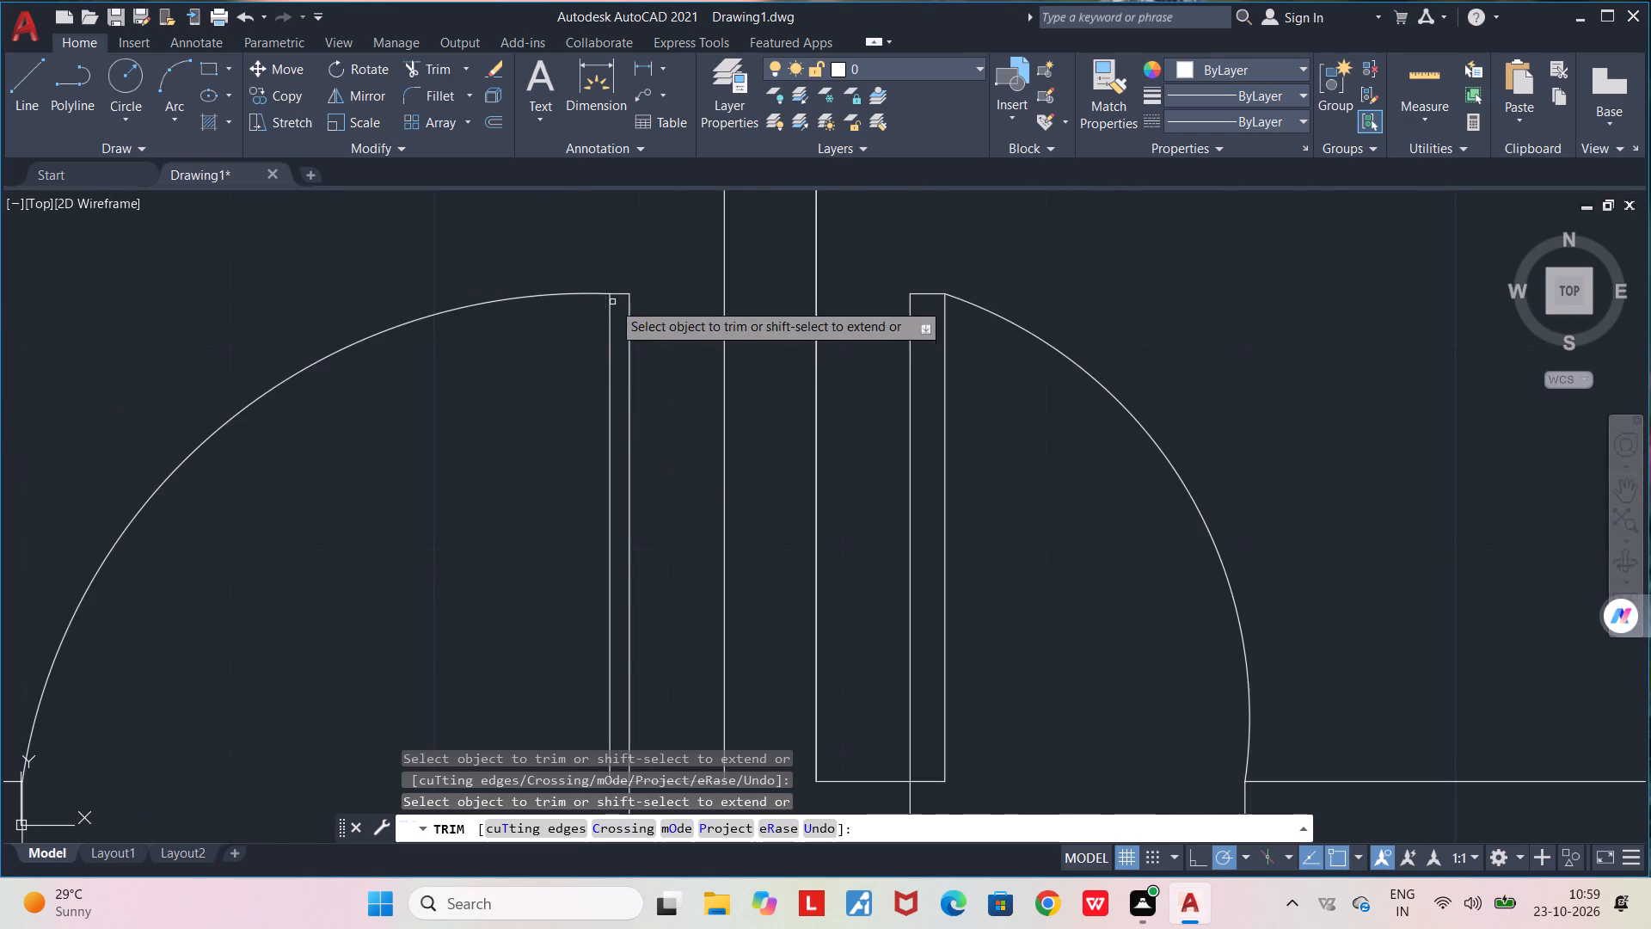
{"action": "scroll", "coordinate": [497, 393], "scroll_direction": "down", "scroll_amount": 4}
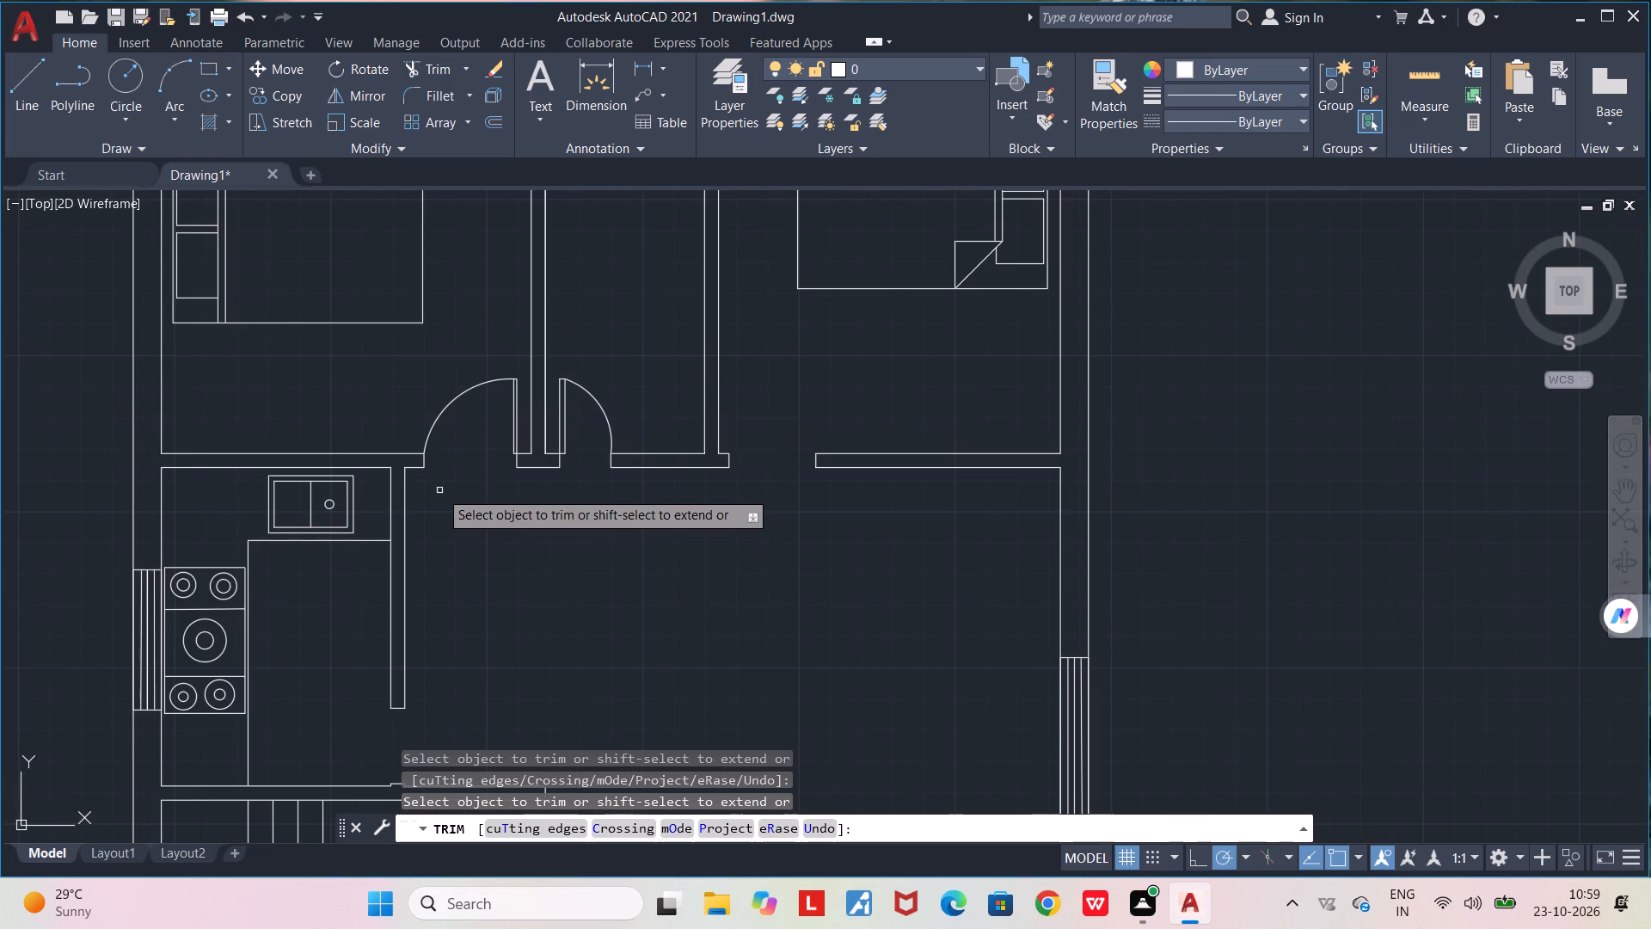
{"action": "scroll", "coordinate": [439, 490], "scroll_direction": "down", "scroll_amount": 1}
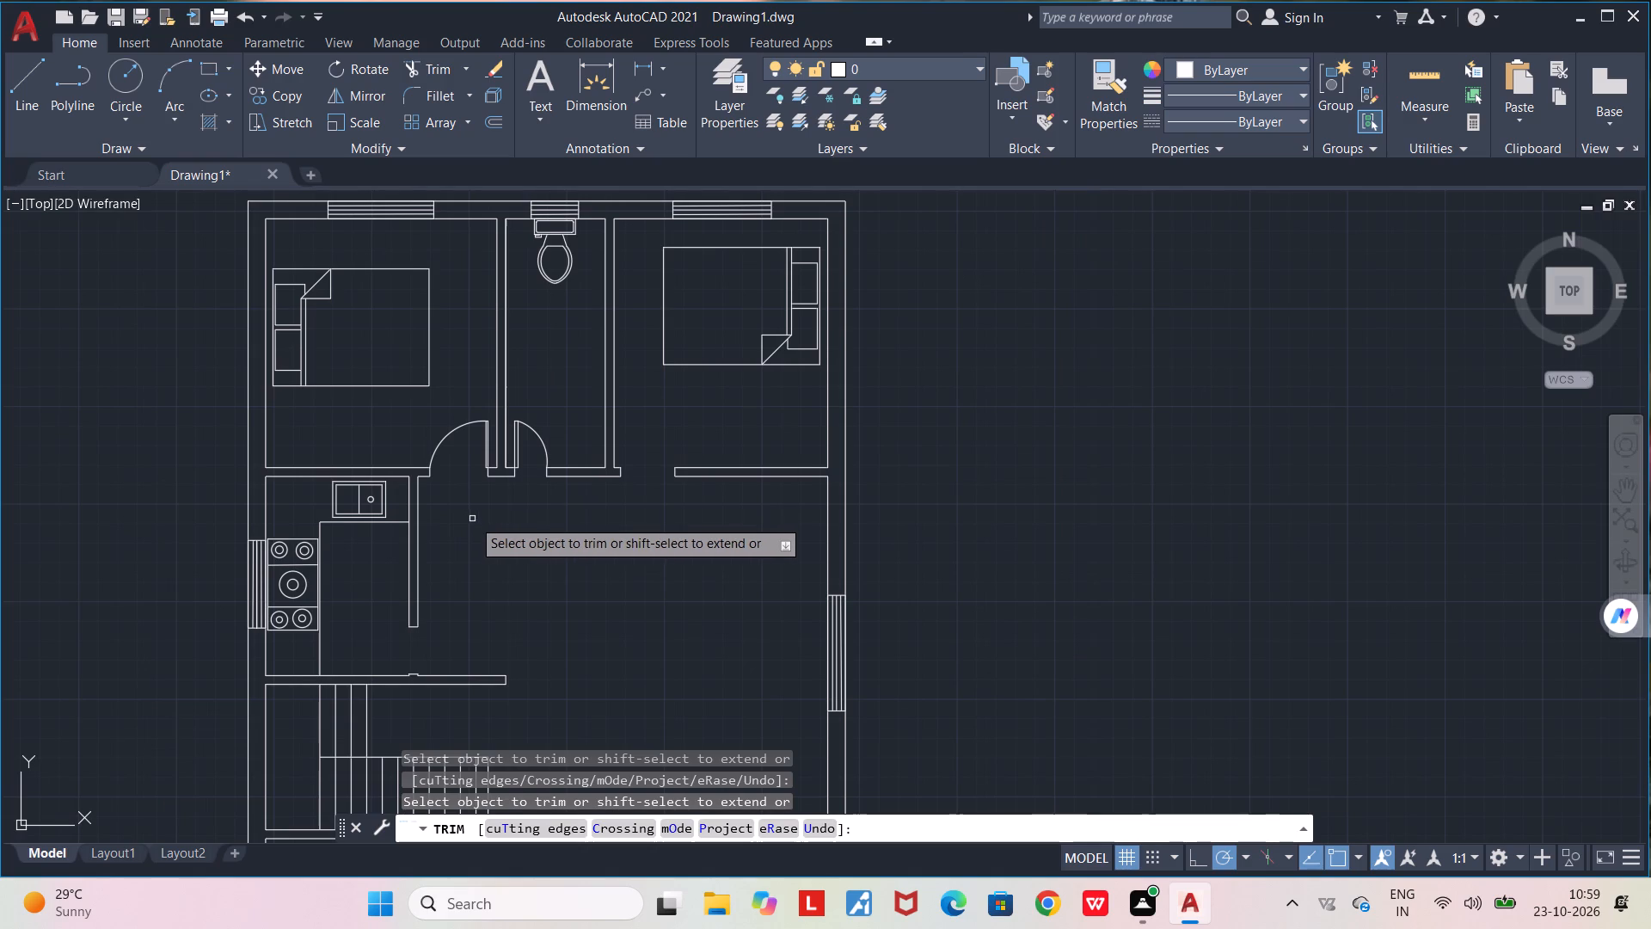
{"action": "middle_click_drag", "start_coordinate": [476, 521], "coordinate": [488, 532]}
{"action": "key", "text": "Escape"}
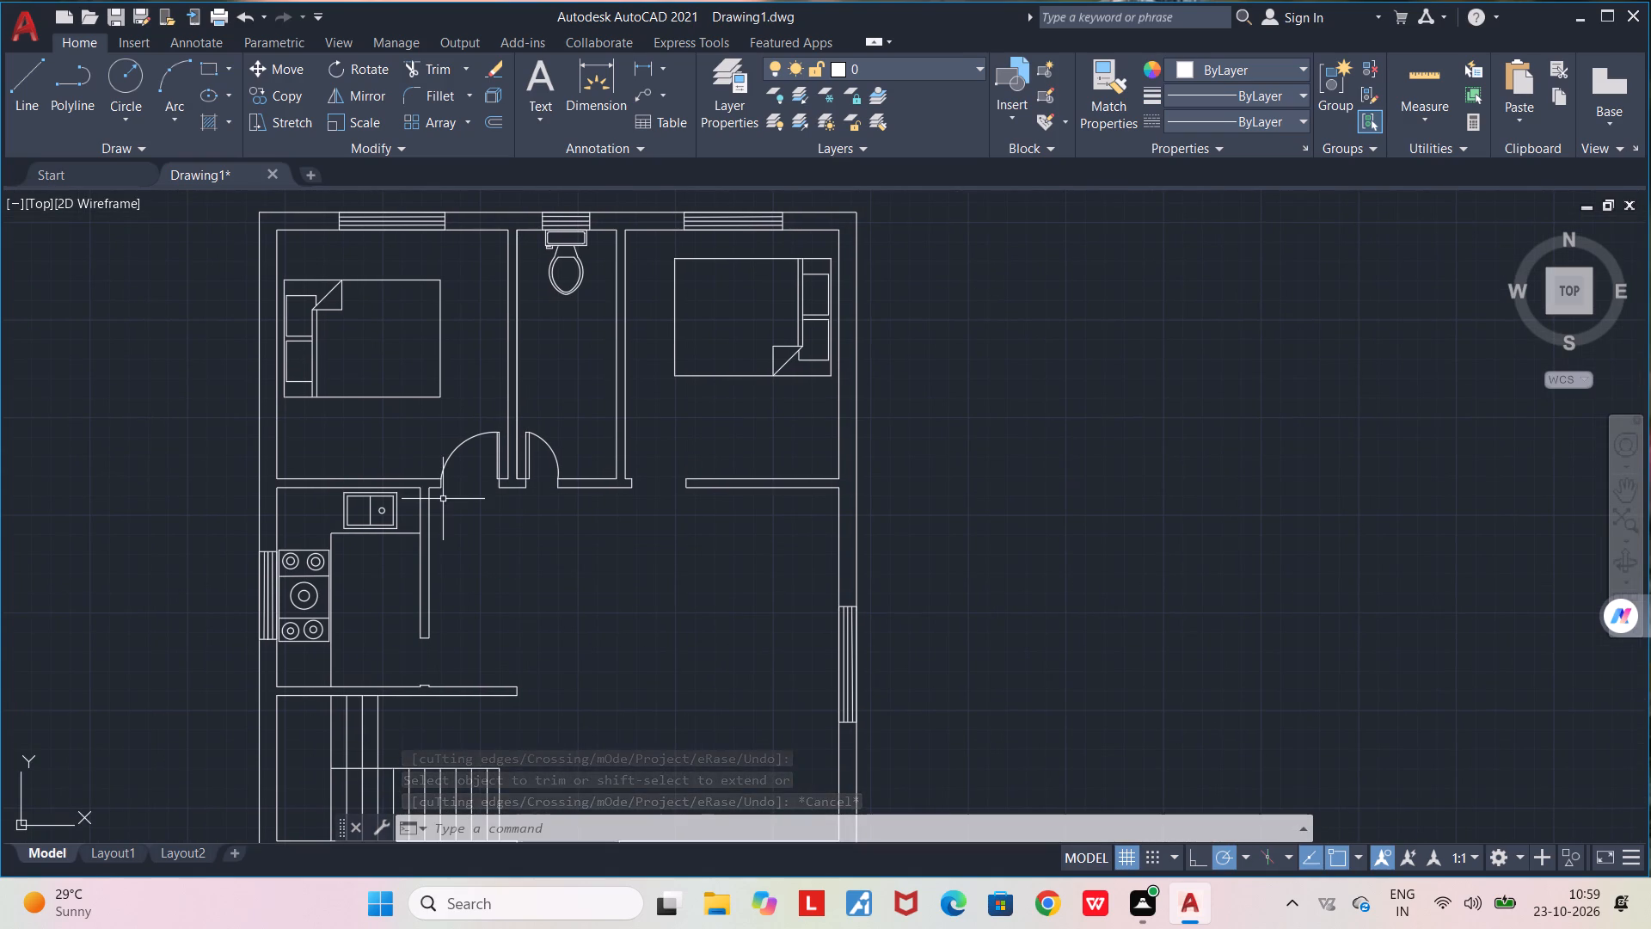
Draw a narrow door leaf about 2'-2" tall with lines, rising from the top corner of the right bedroom doorway's left wall end.
{"action": "scroll", "coordinate": [671, 524], "scroll_direction": "up", "scroll_amount": 1}
{"action": "middle_click_drag", "start_coordinate": [641, 490], "coordinate": [656, 636]}
{"action": "scroll", "coordinate": [635, 552], "scroll_direction": "up", "scroll_amount": 1}
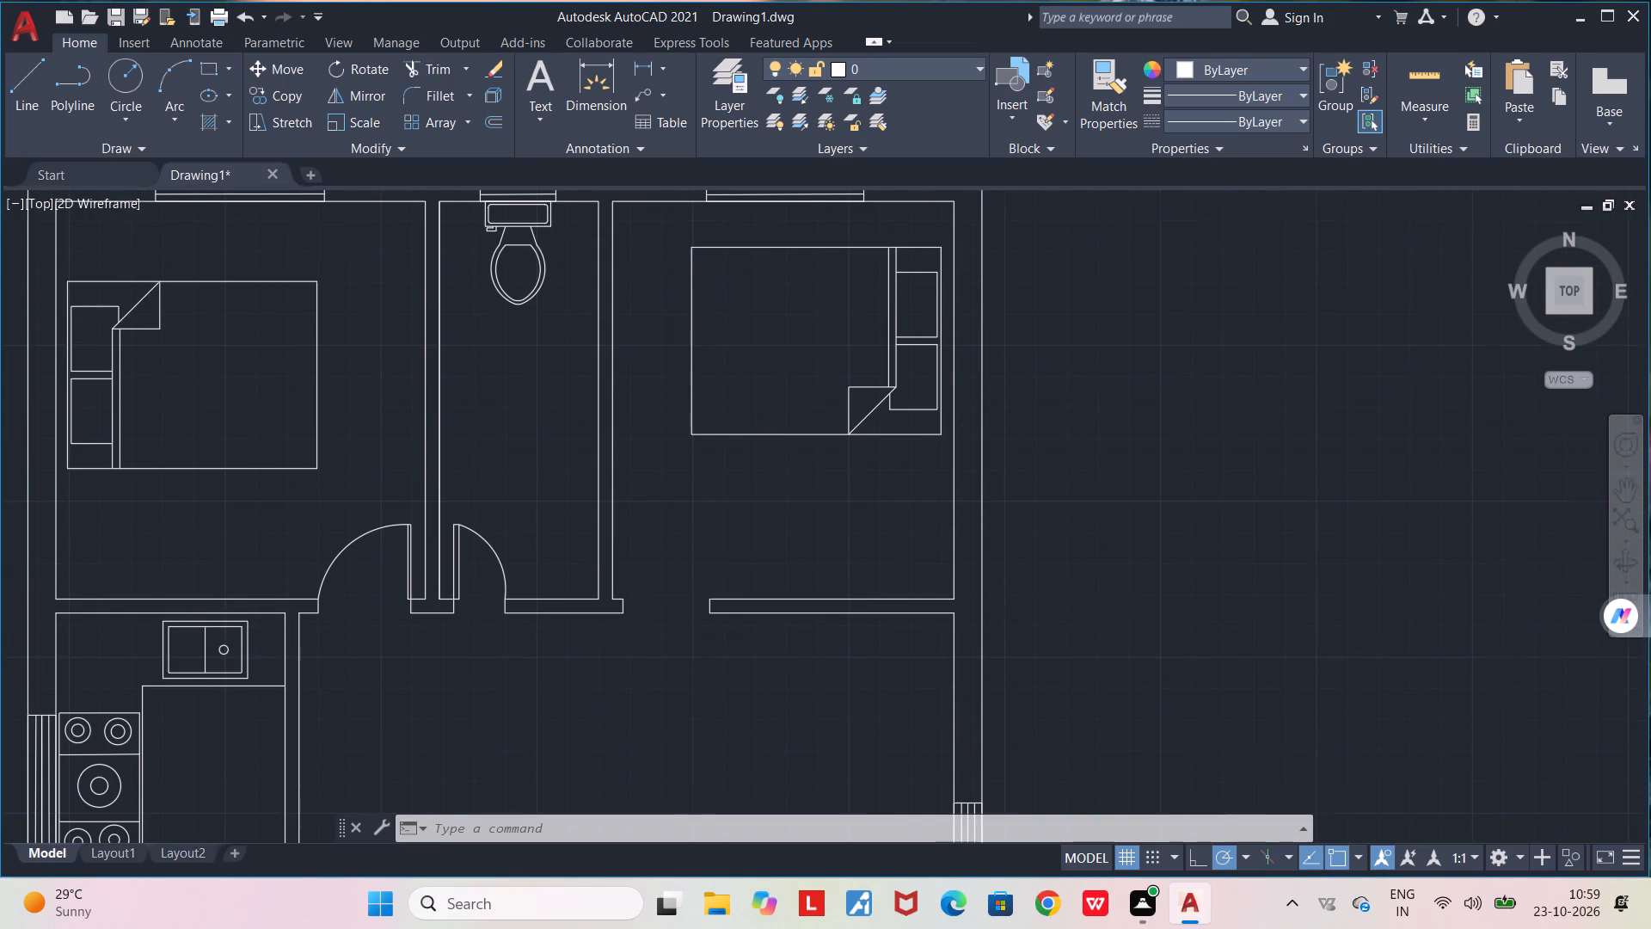
{"action": "key", "text": "l"}
{"action": "key", "text": "Return"}
{"action": "scroll", "coordinate": [617, 617], "scroll_direction": "up", "scroll_amount": 1}
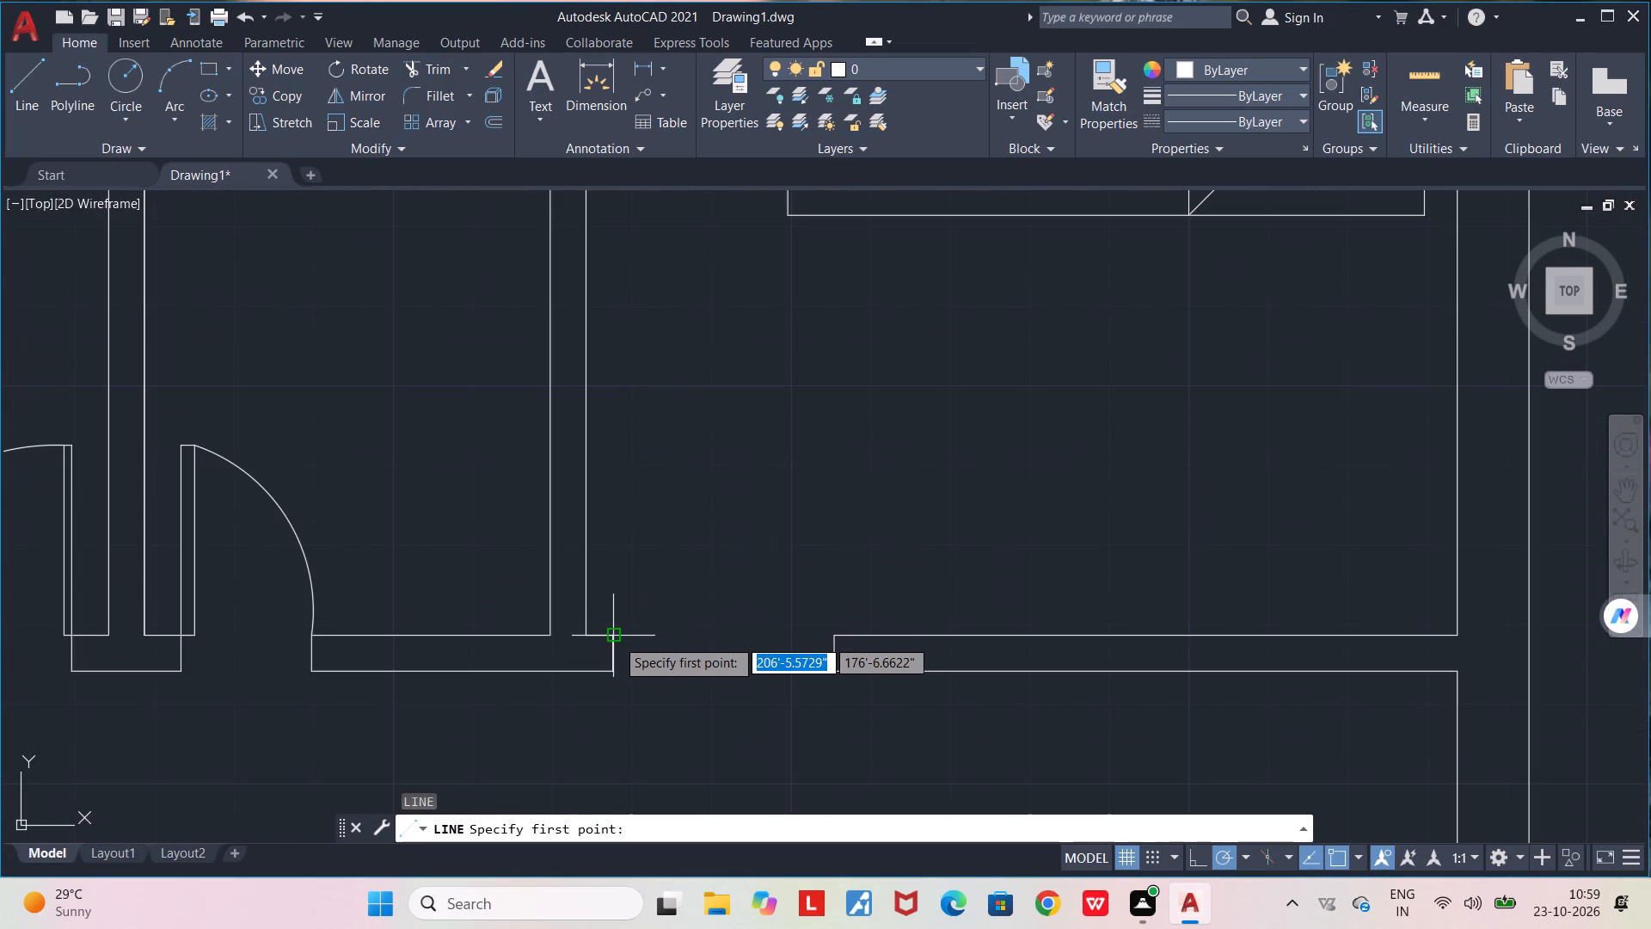
{"action": "left_click", "coordinate": [611, 638]}
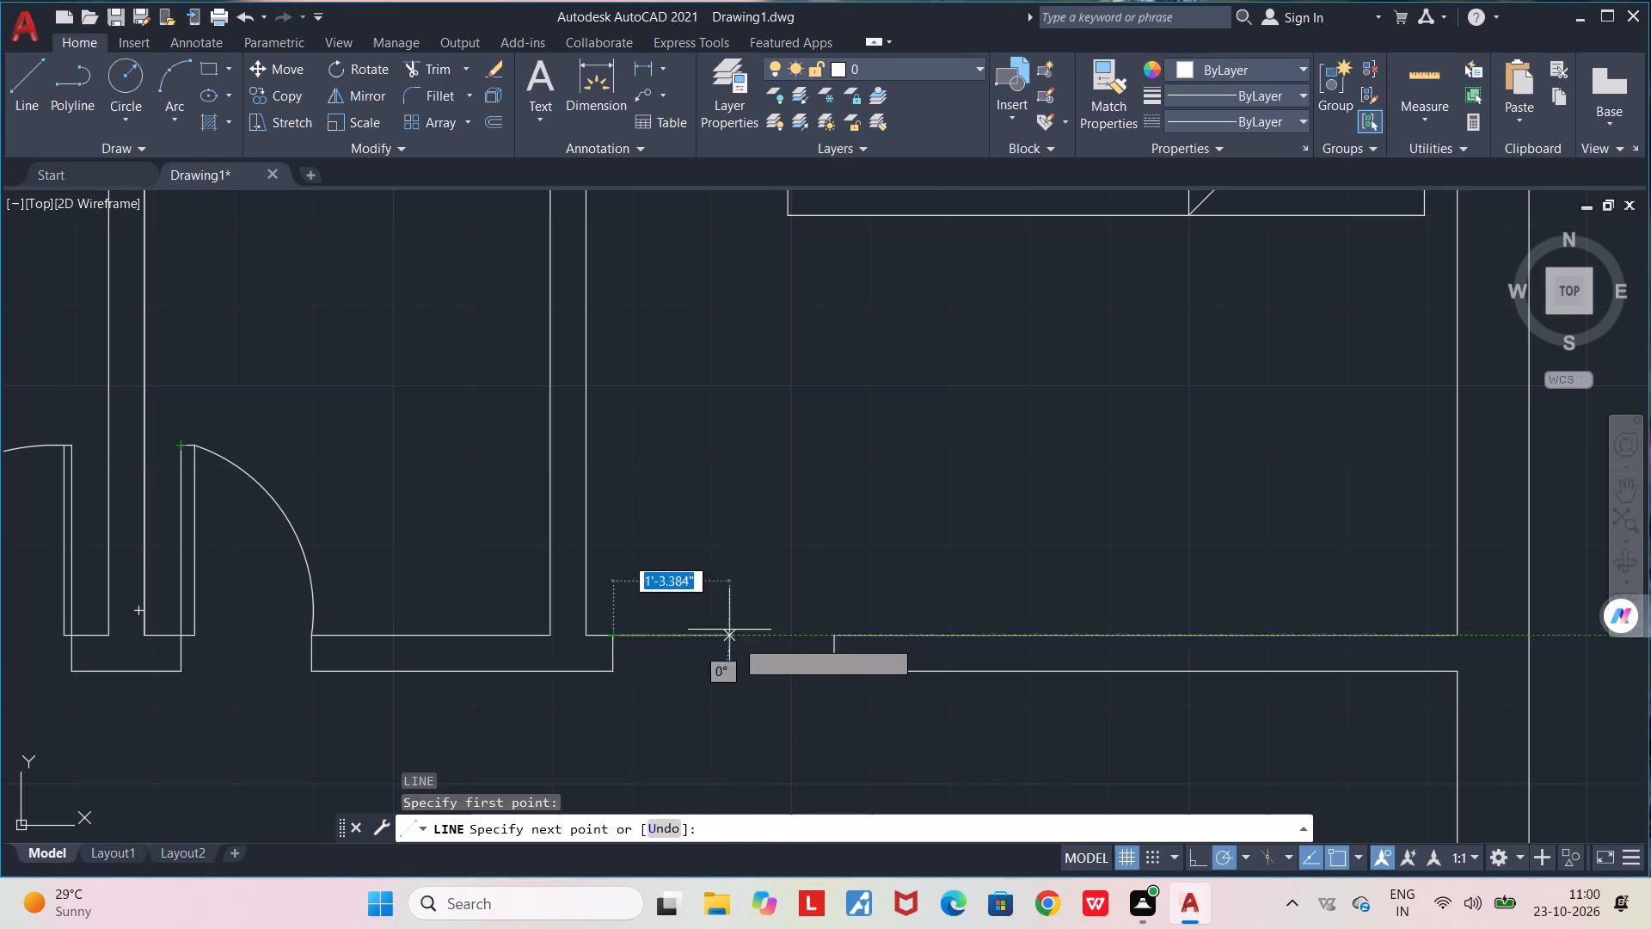
{"action": "left_click", "coordinate": [617, 427]}
{"action": "scroll", "coordinate": [633, 427], "scroll_direction": "up", "scroll_amount": 2}
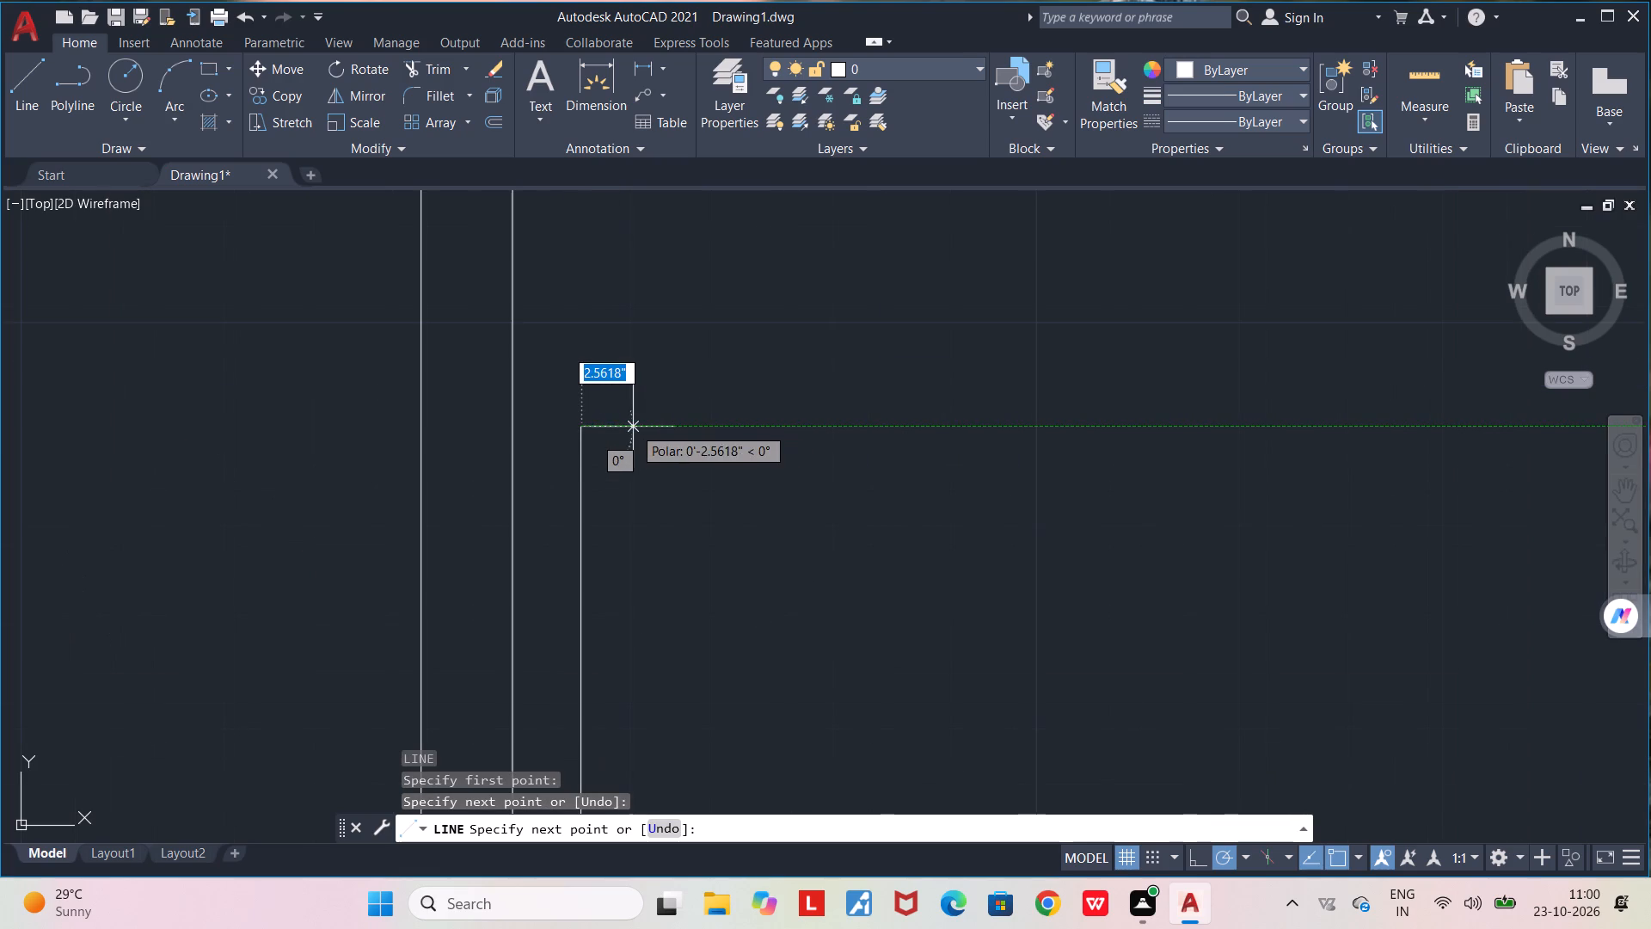
{"action": "left_click", "coordinate": [611, 422]}
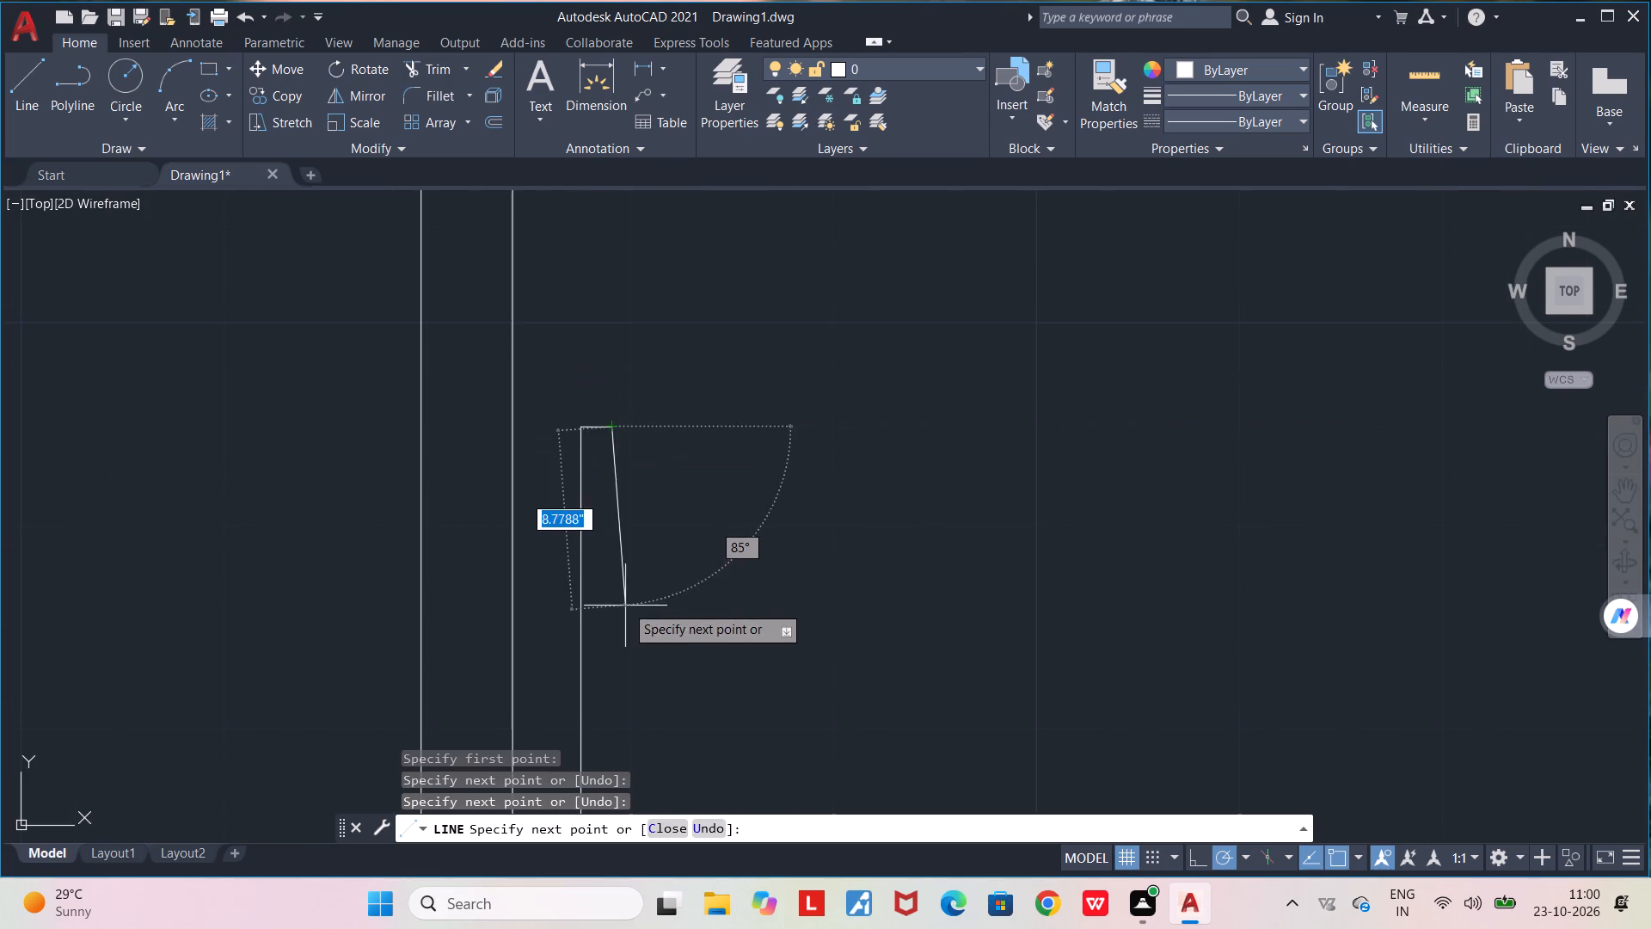
{"action": "middle_click_drag", "start_coordinate": [617, 601], "coordinate": [662, 347]}
{"action": "scroll", "coordinate": [662, 347], "scroll_direction": "down", "scroll_amount": 2}
{"action": "scroll", "coordinate": [663, 494], "scroll_direction": "up", "scroll_amount": 1}
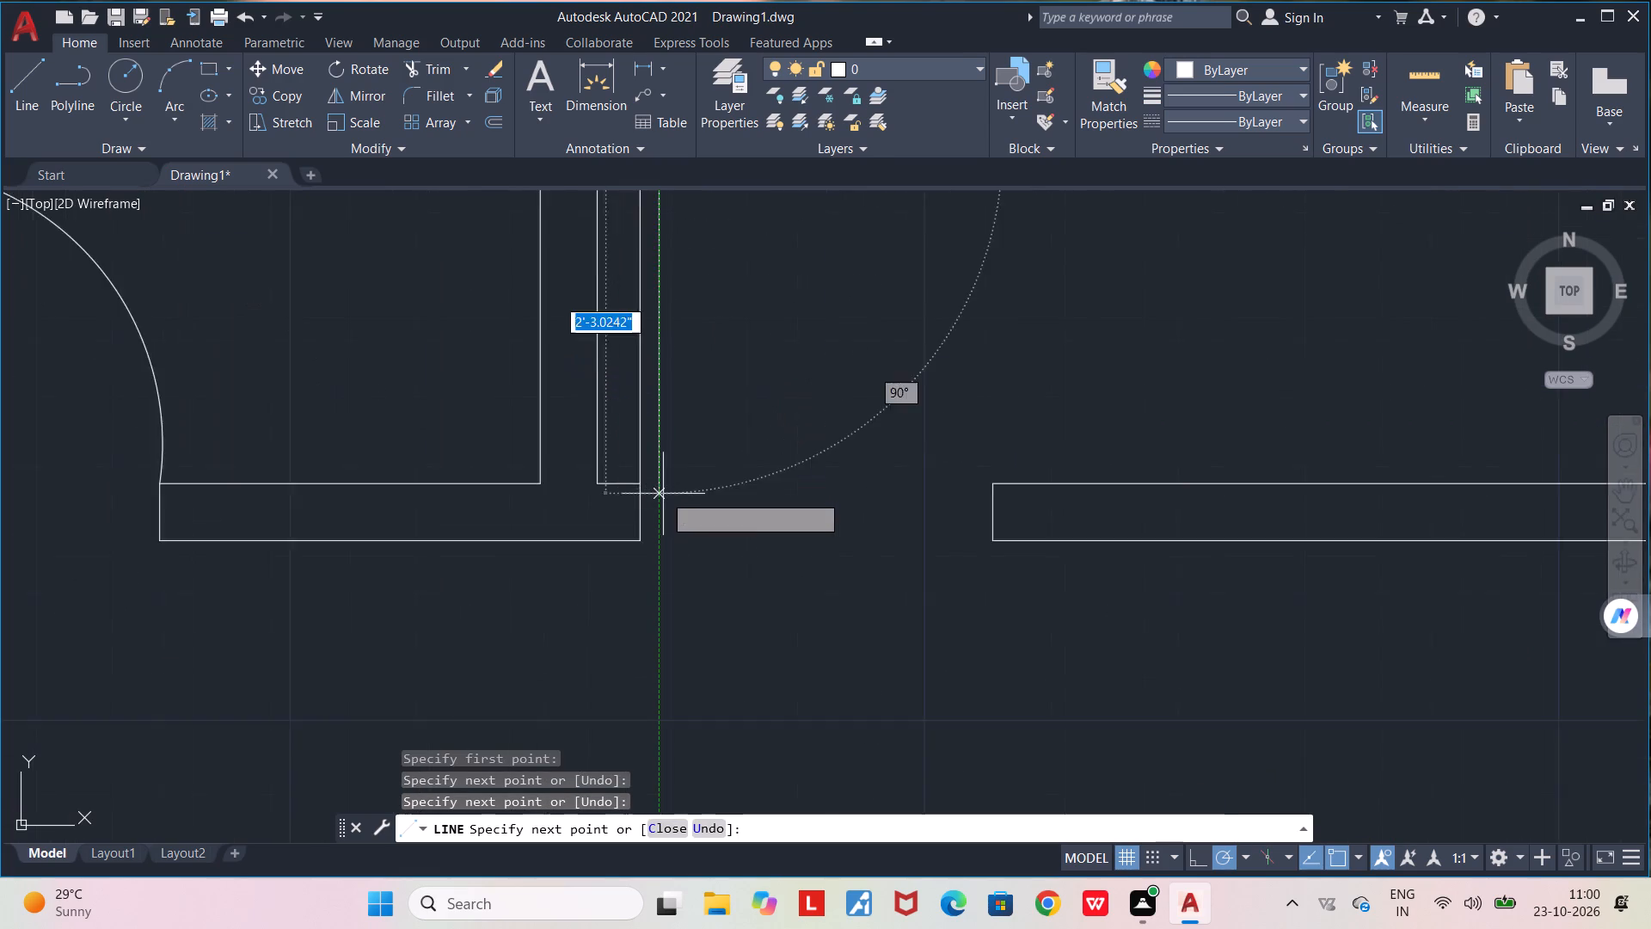
{"action": "scroll", "coordinate": [663, 494], "scroll_direction": "up", "scroll_amount": 1}
{"action": "left_click", "coordinate": [659, 477]}
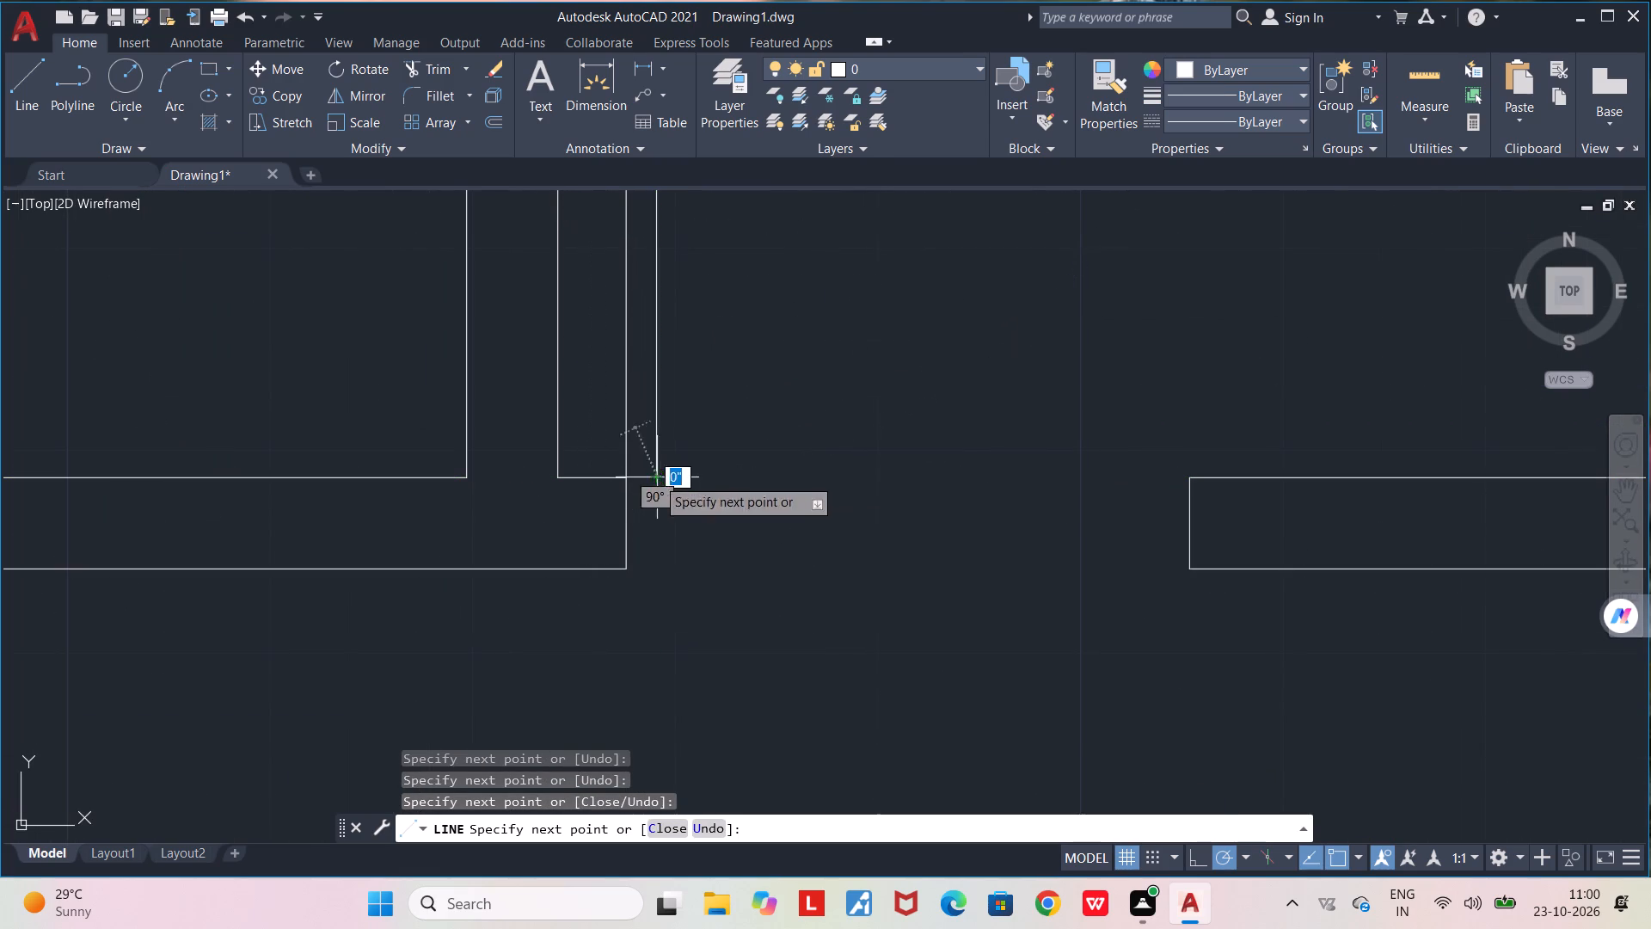
{"action": "left_click", "coordinate": [626, 475]}
{"action": "key", "text": "space"}
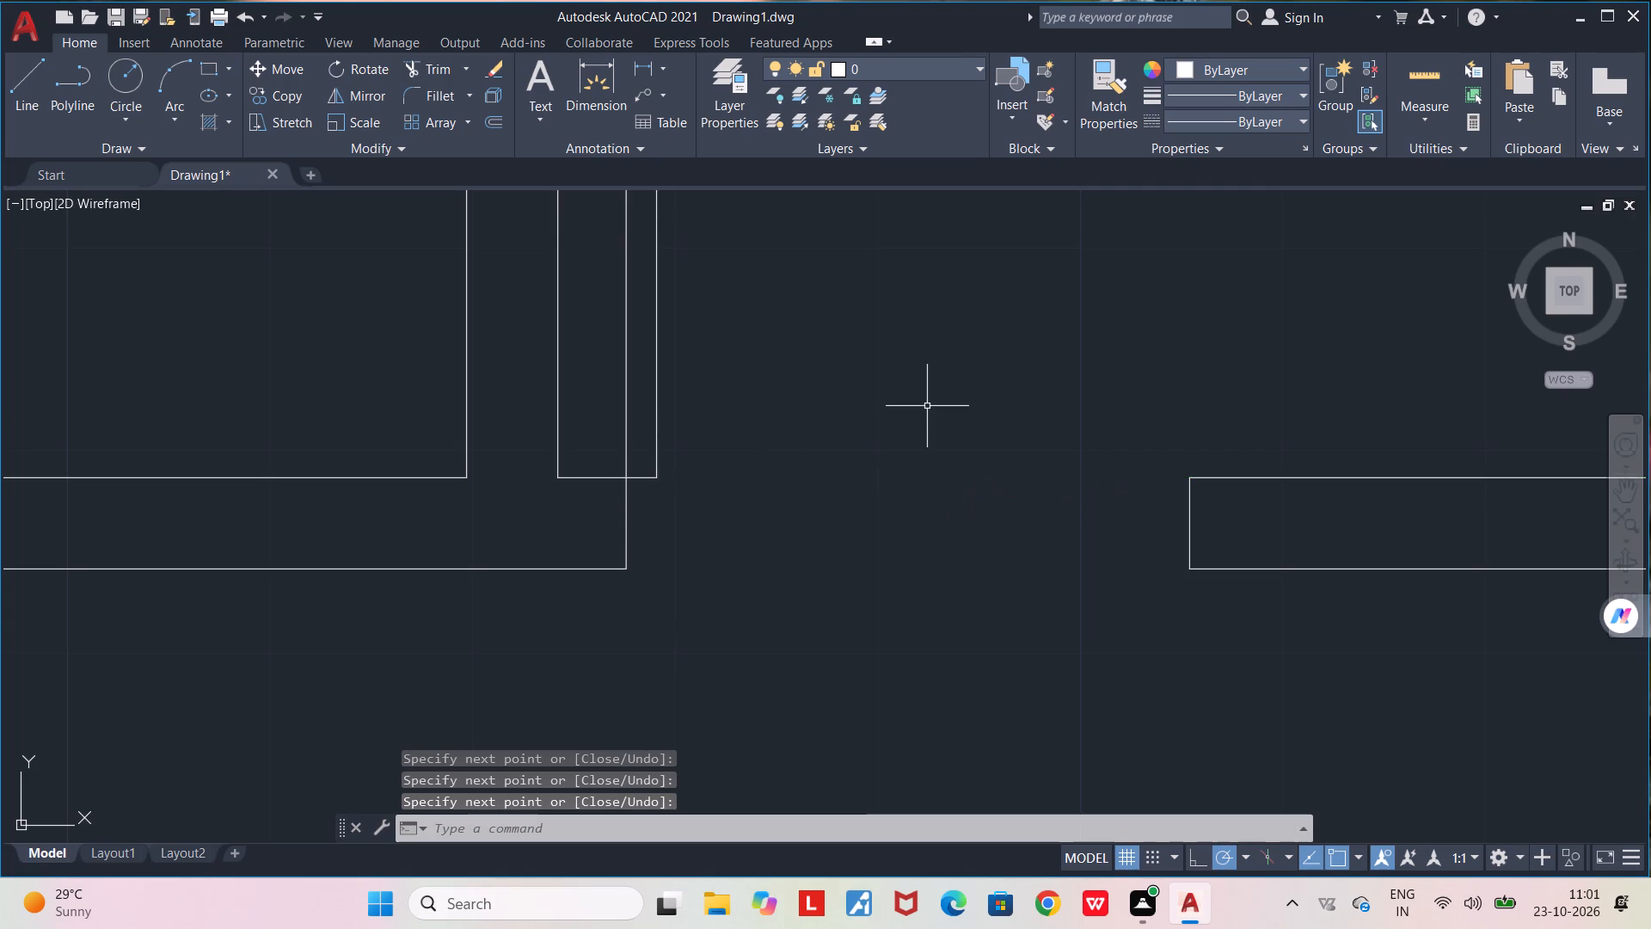
Draw a three-point arc from the right bedroom leaf's top-right corner through the doorway's right wall corner, ending below the wall.
{"action": "middle_click_drag", "start_coordinate": [926, 406], "coordinate": [886, 568]}
{"action": "scroll", "coordinate": [886, 568], "scroll_direction": "down", "scroll_amount": 3}
{"action": "middle_click_drag", "start_coordinate": [893, 515], "coordinate": [835, 557]}
{"action": "scroll", "coordinate": [835, 557], "scroll_direction": "down", "scroll_amount": 1}
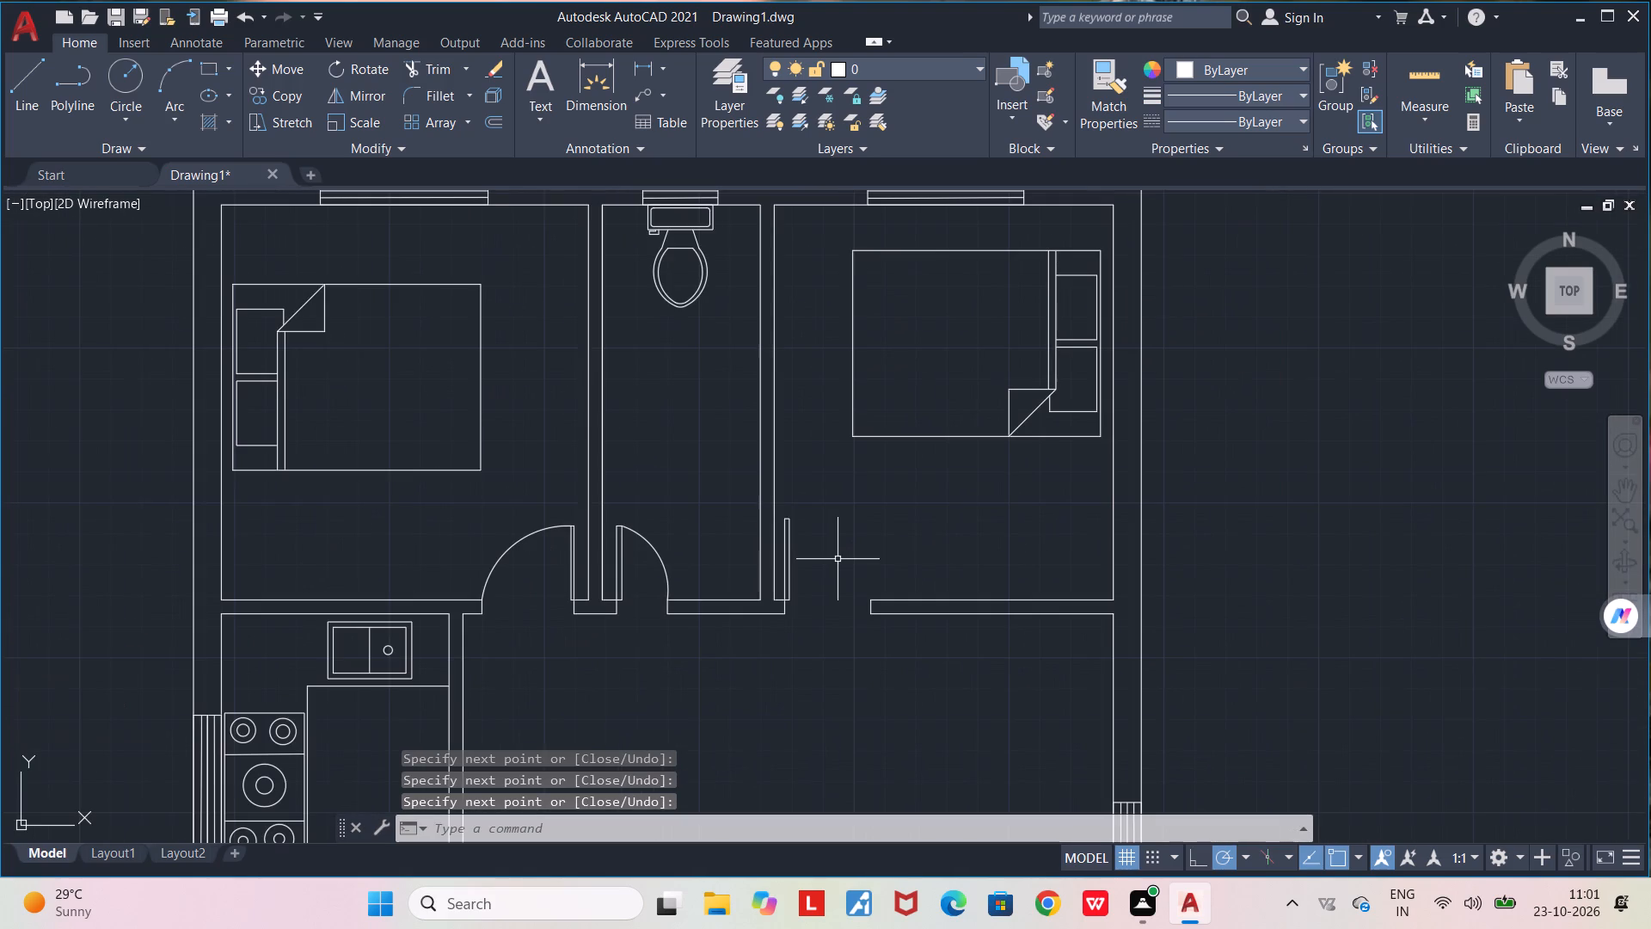
{"action": "left_click", "coordinate": [179, 71]}
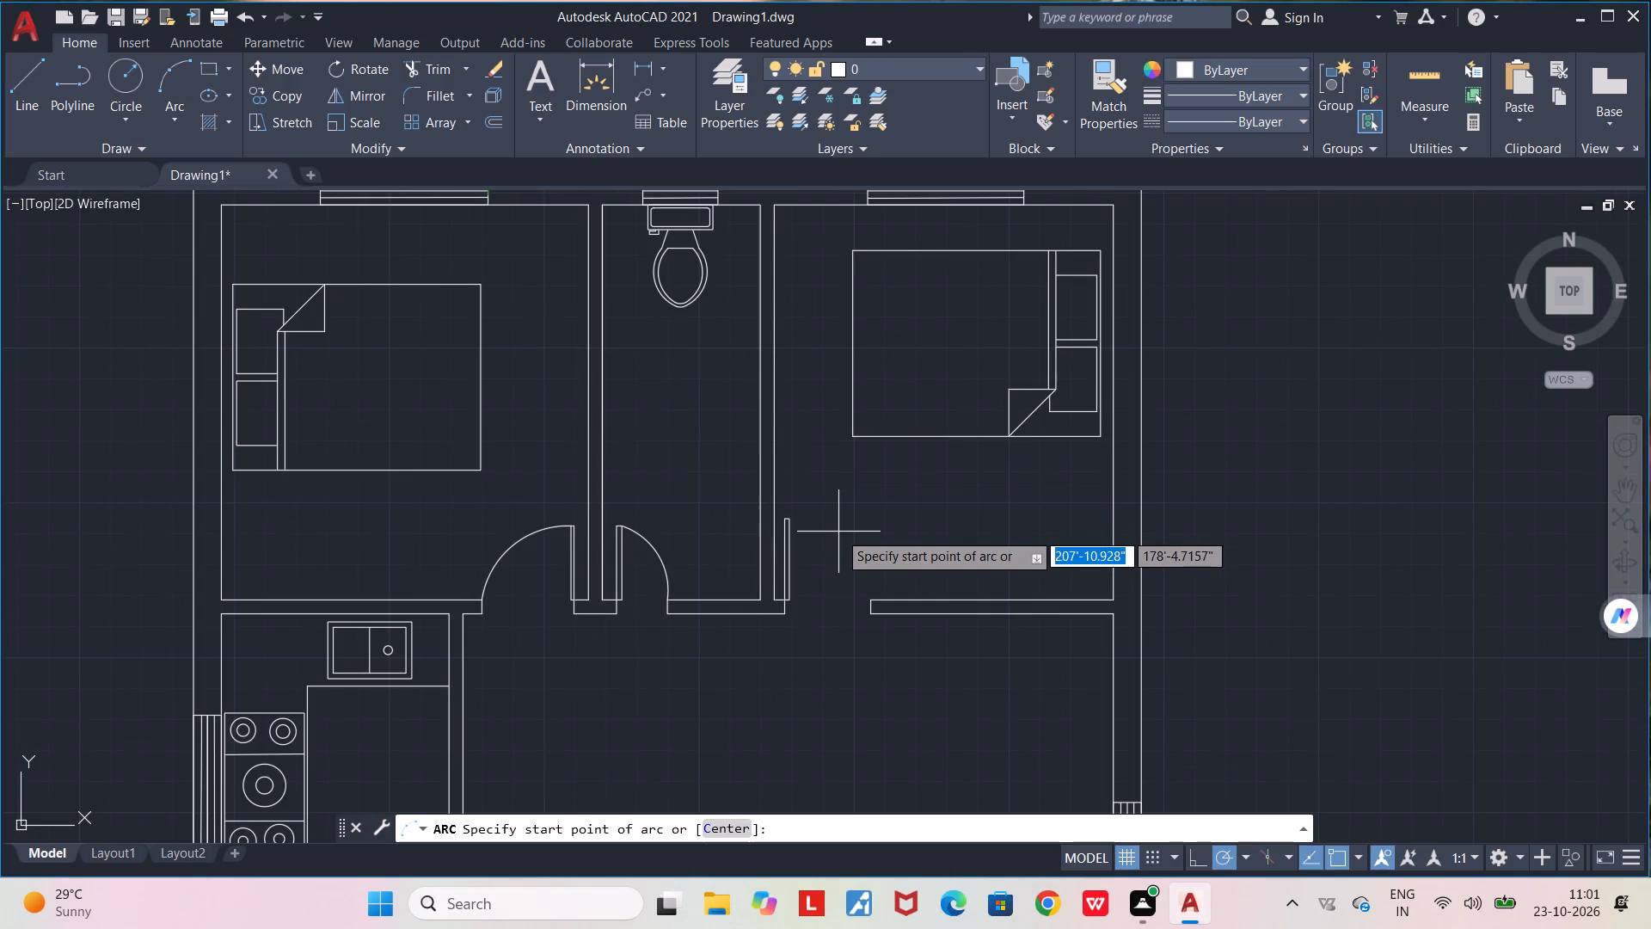
{"action": "scroll", "coordinate": [838, 558], "scroll_direction": "up", "scroll_amount": 2}
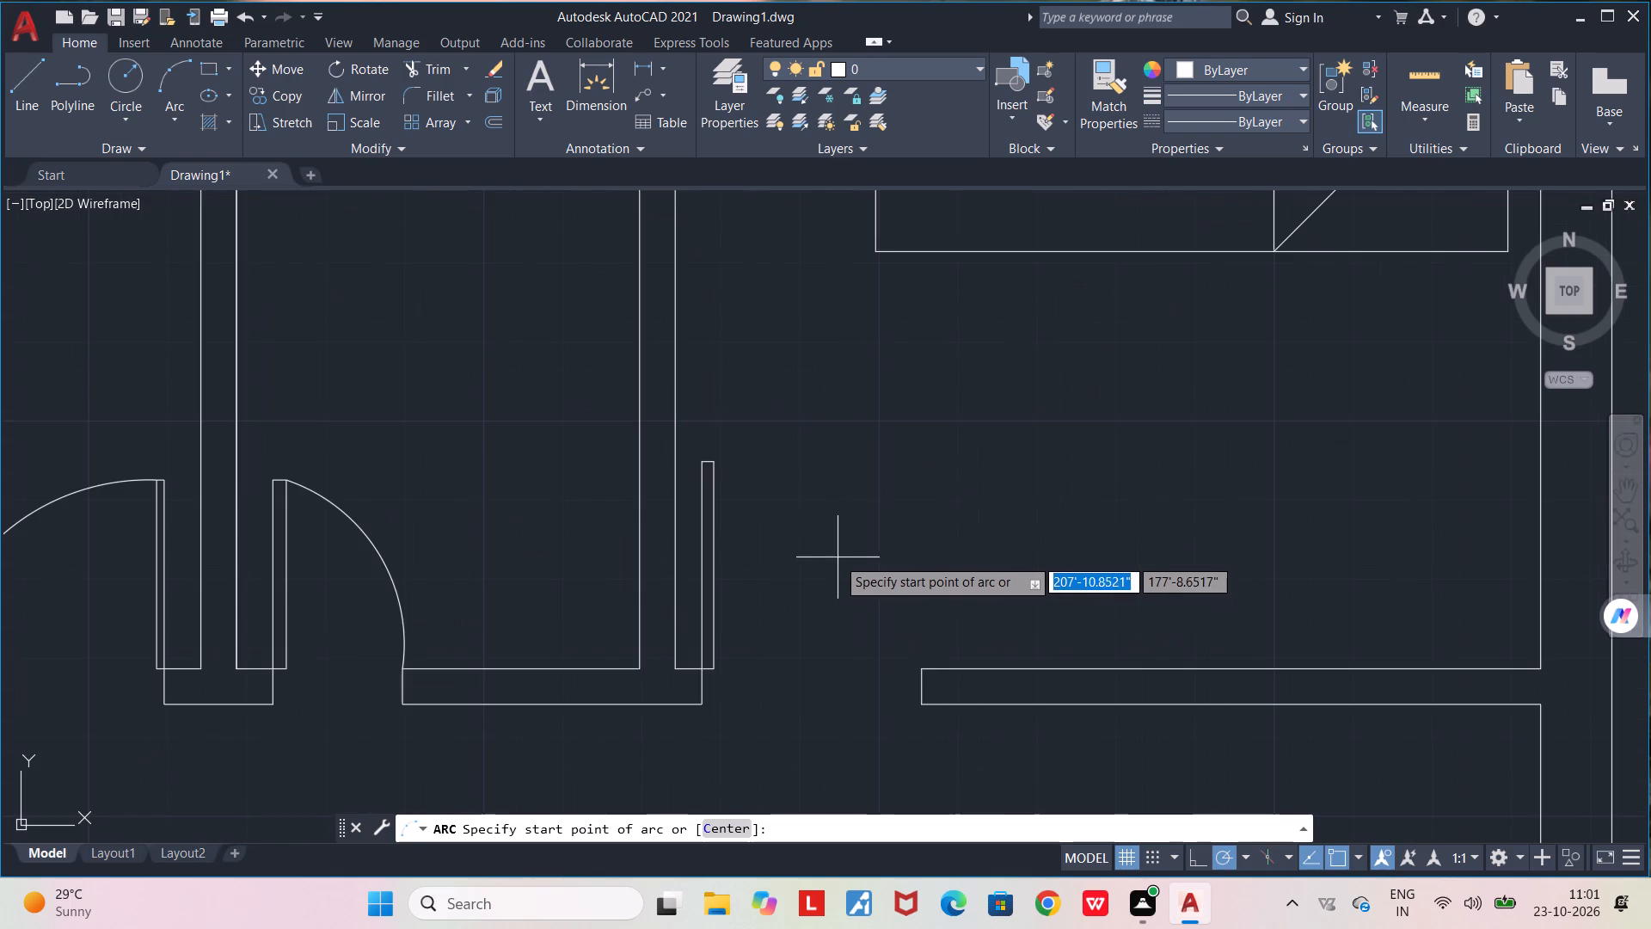
{"action": "left_click", "coordinate": [715, 463]}
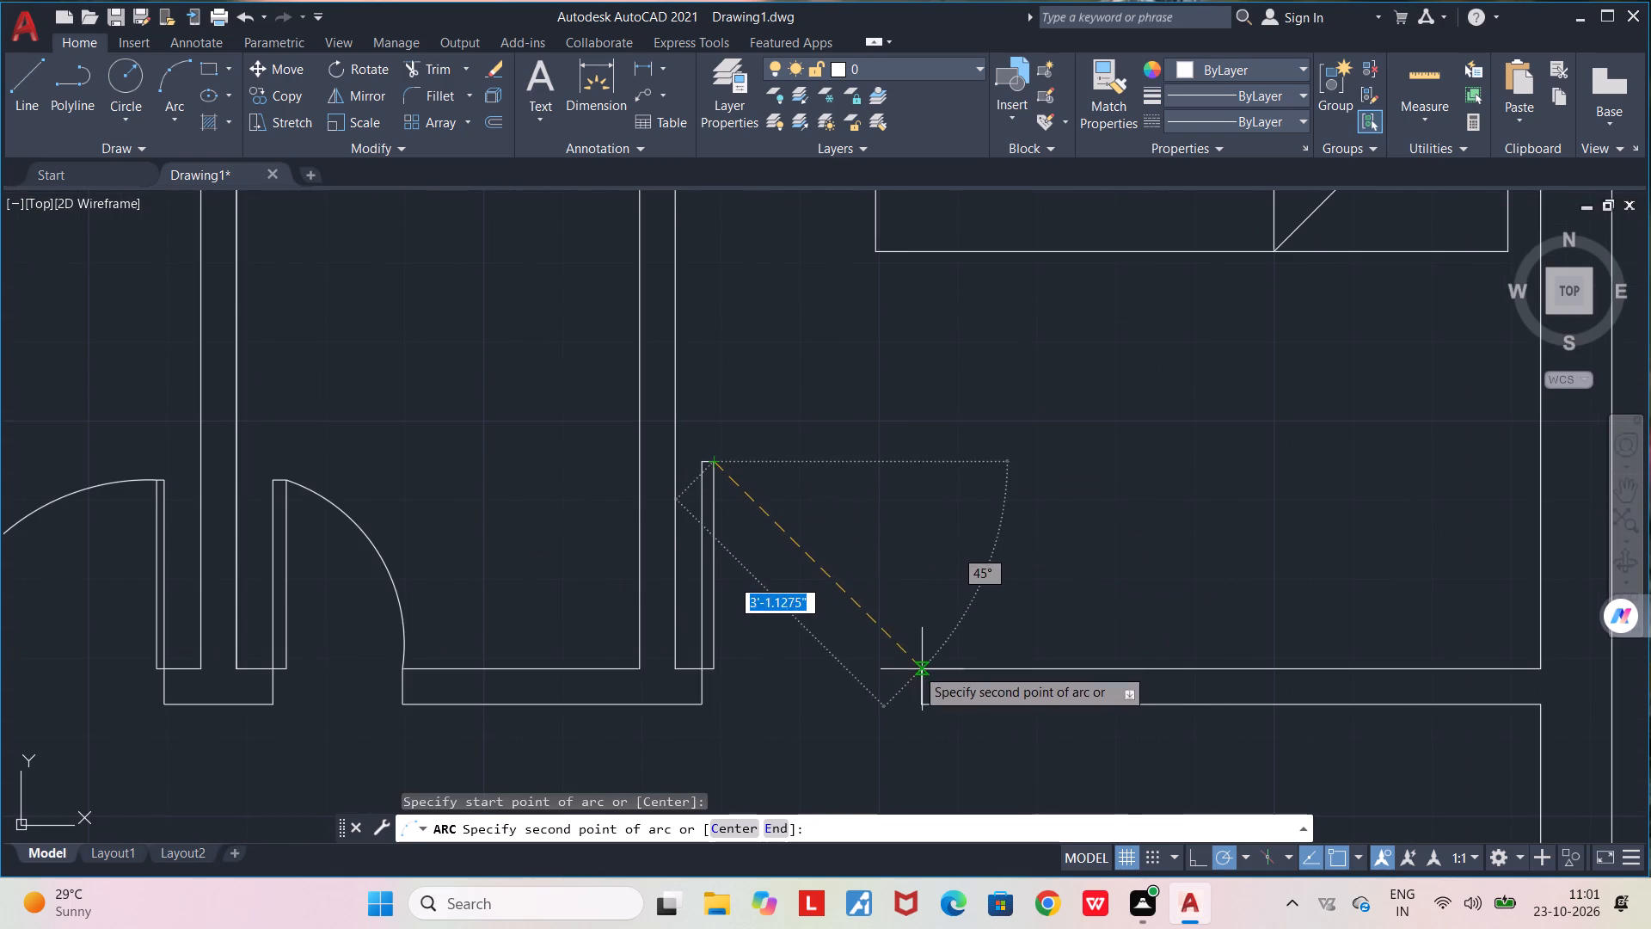
{"action": "left_click", "coordinate": [916, 672]}
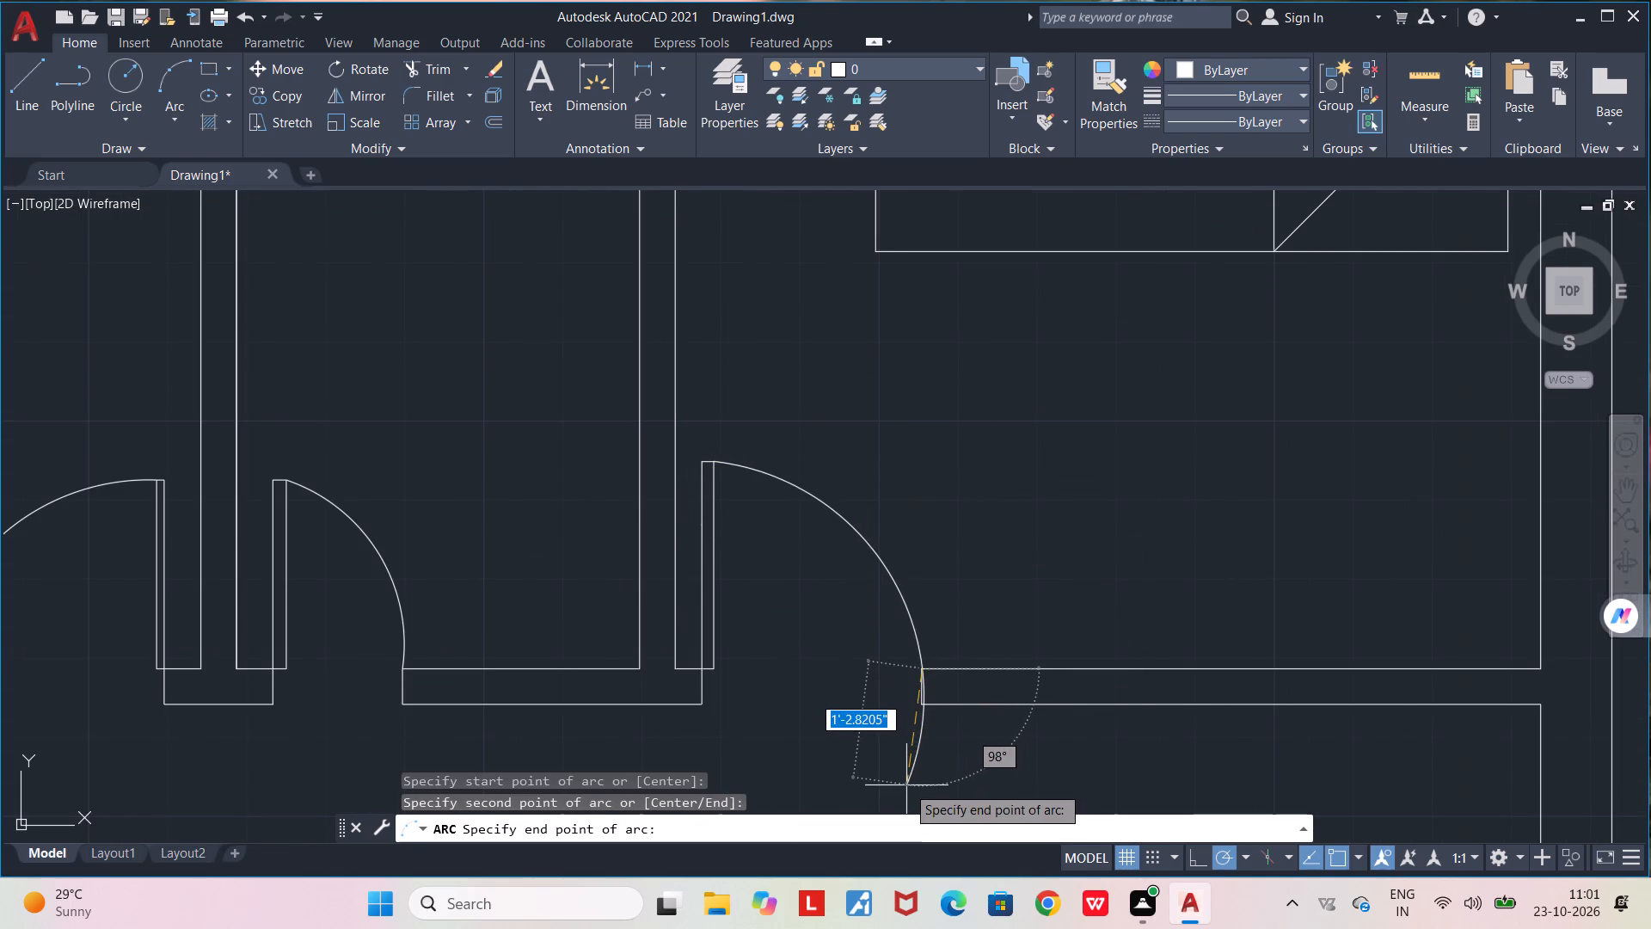
{"action": "middle_click_drag", "start_coordinate": [906, 785], "coordinate": [976, 664]}
{"action": "left_click", "coordinate": [976, 664]}
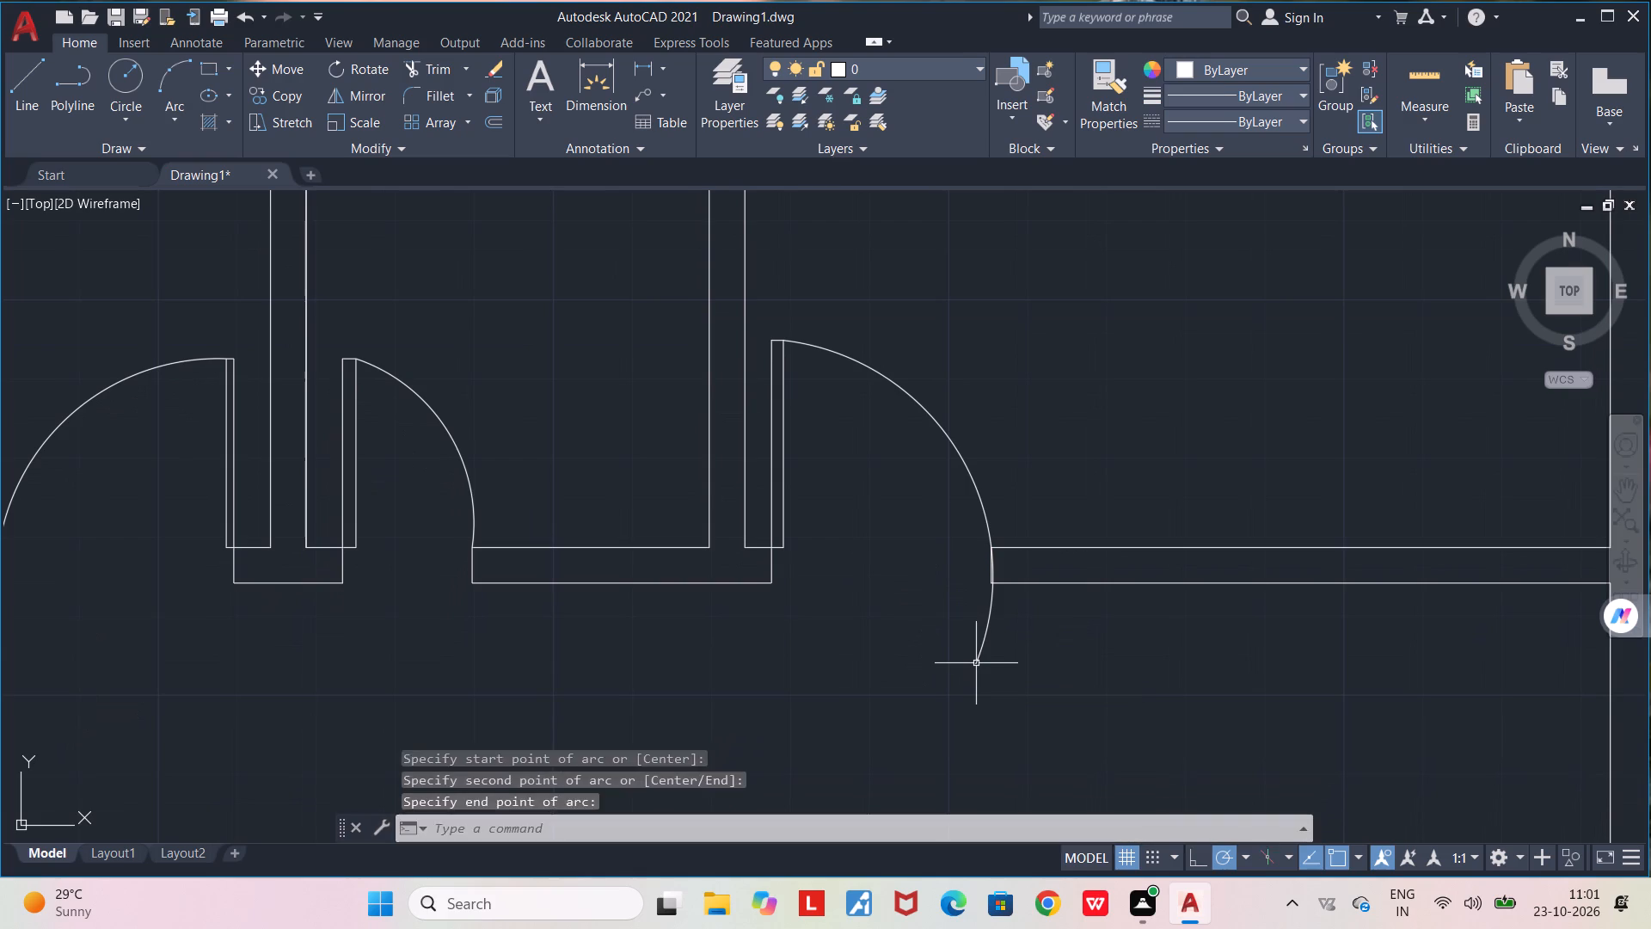
{"action": "key", "text": "space"}
{"action": "key", "text": "Escape"}
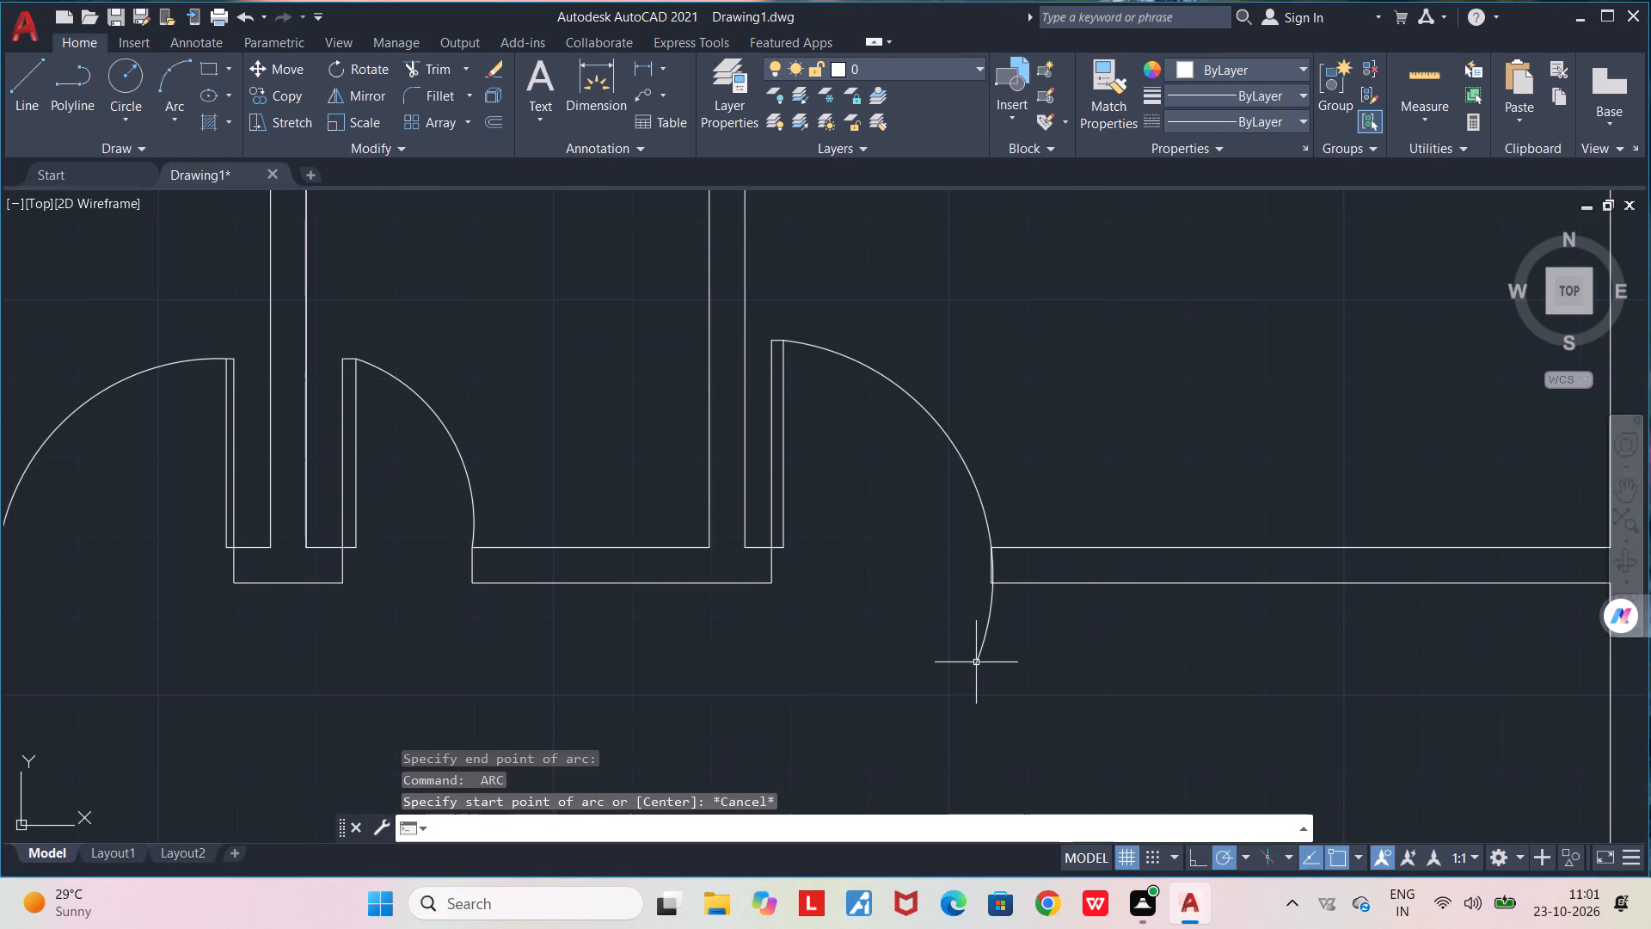
Trim the right bedroom's swing arc below the wall and inside the wall thickness, leaving only the door swing.
{"action": "type", "text": "TR"}
{"action": "key", "text": "Return"}
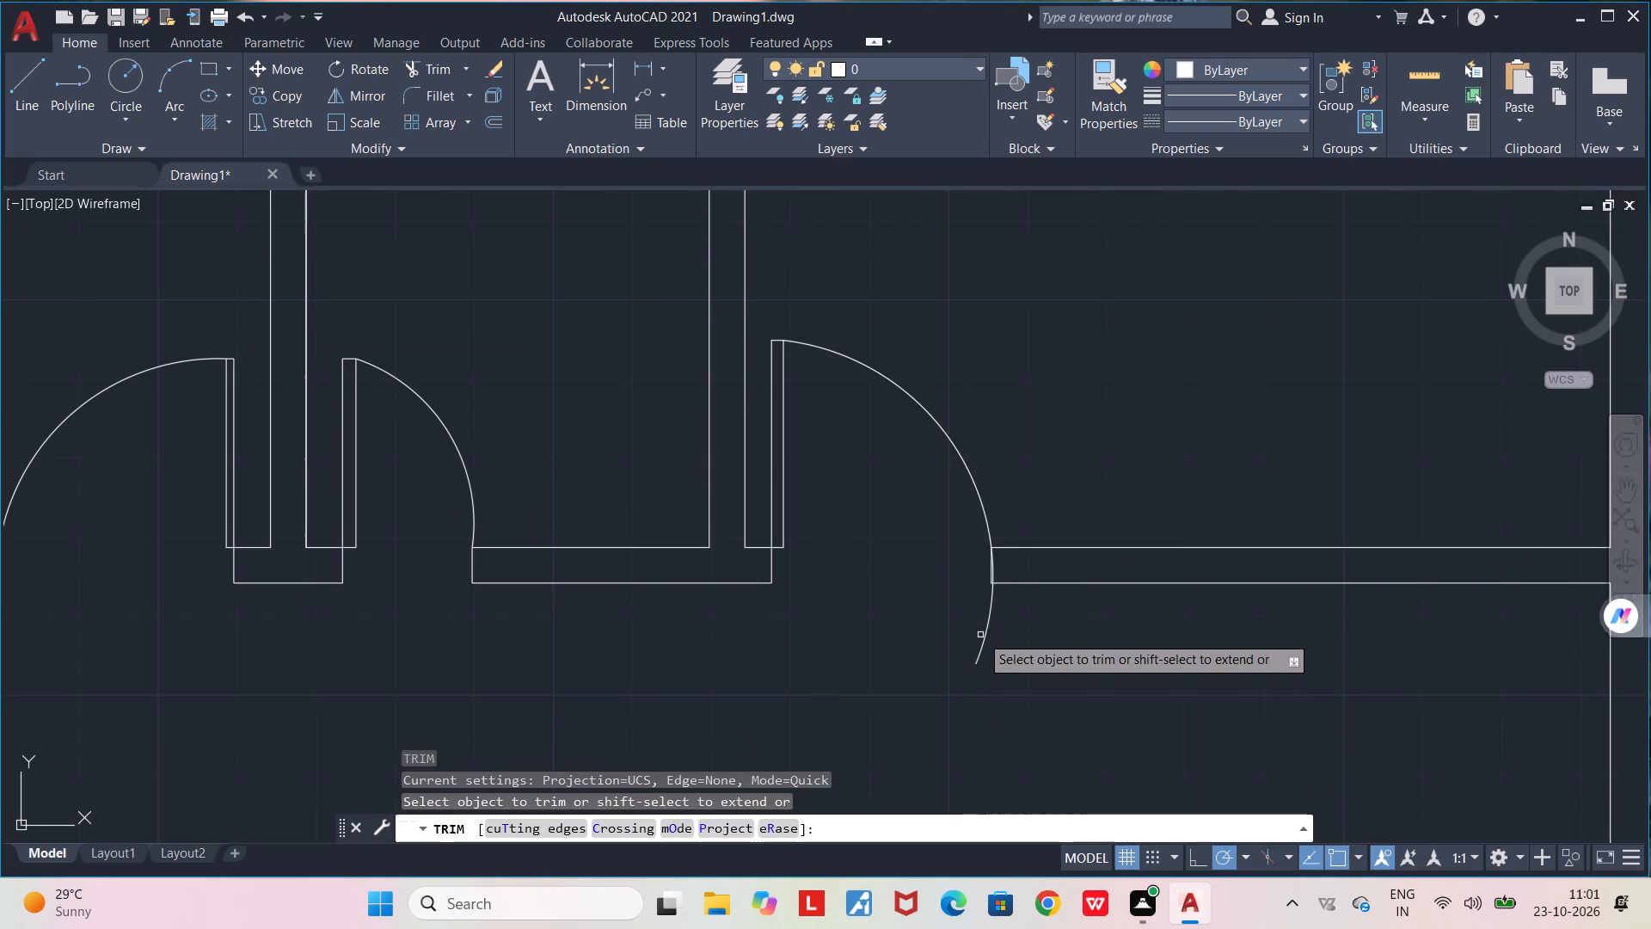
{"action": "left_click", "coordinate": [985, 635]}
{"action": "scroll", "coordinate": [997, 575], "scroll_direction": "up", "scroll_amount": 3}
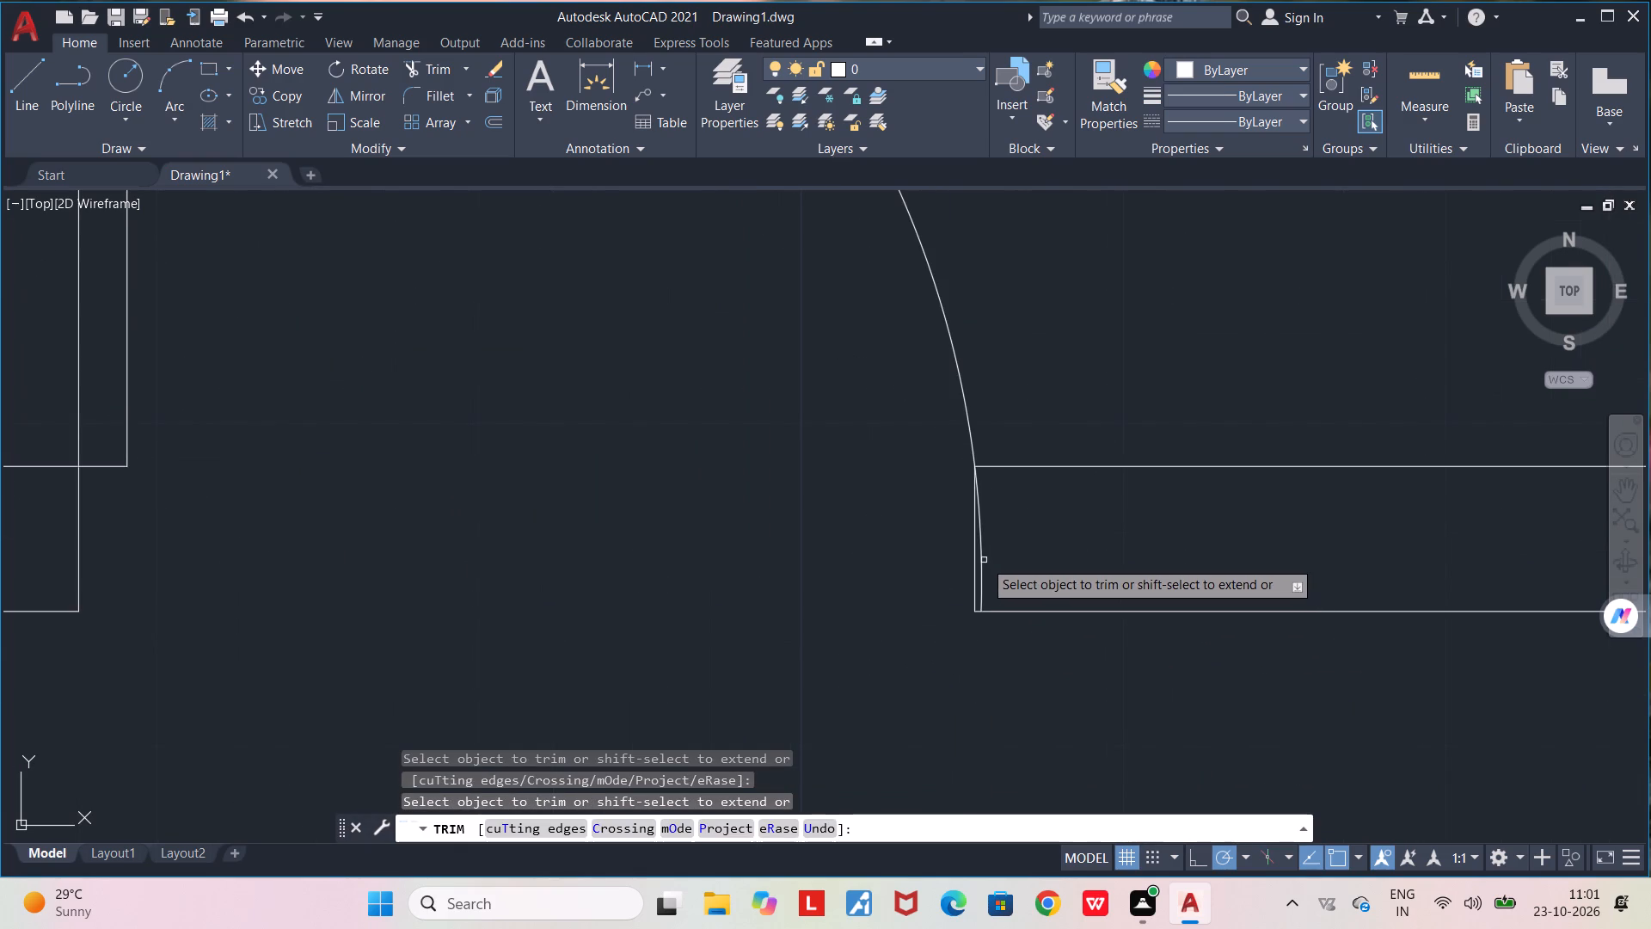
{"action": "left_click", "coordinate": [984, 560]}
{"action": "scroll", "coordinate": [1017, 539], "scroll_direction": "down", "scroll_amount": 2}
{"action": "middle_click_drag", "start_coordinate": [849, 631], "coordinate": [892, 664]}
{"action": "scroll", "coordinate": [892, 664], "scroll_direction": "down", "scroll_amount": 4}
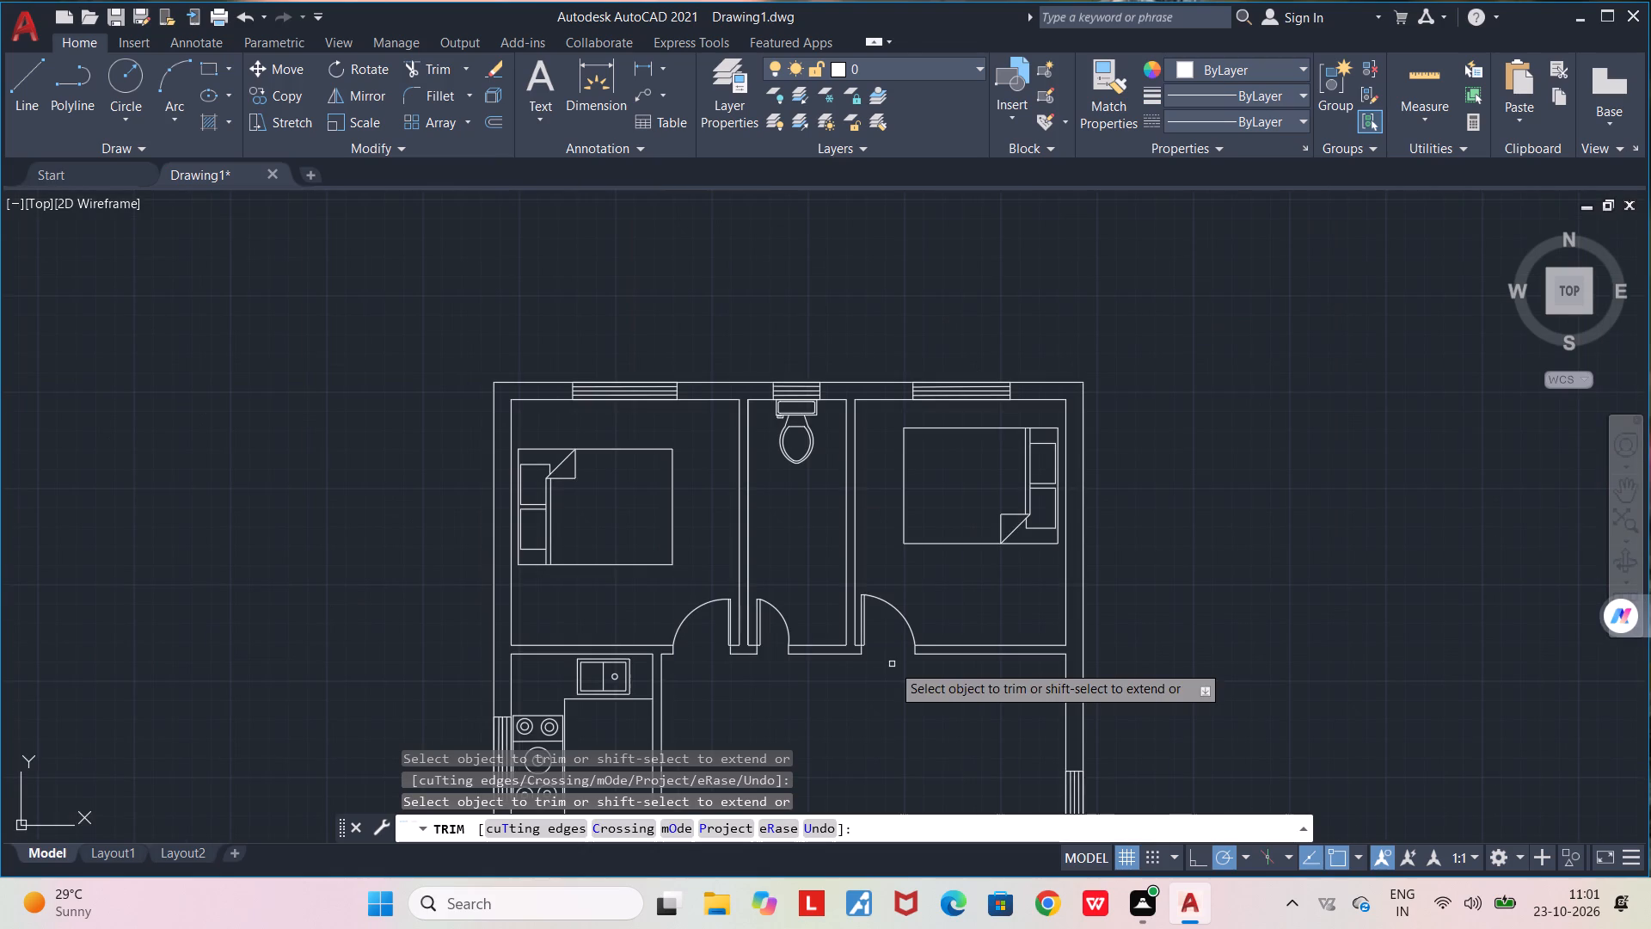
{"action": "key", "text": "Escape"}
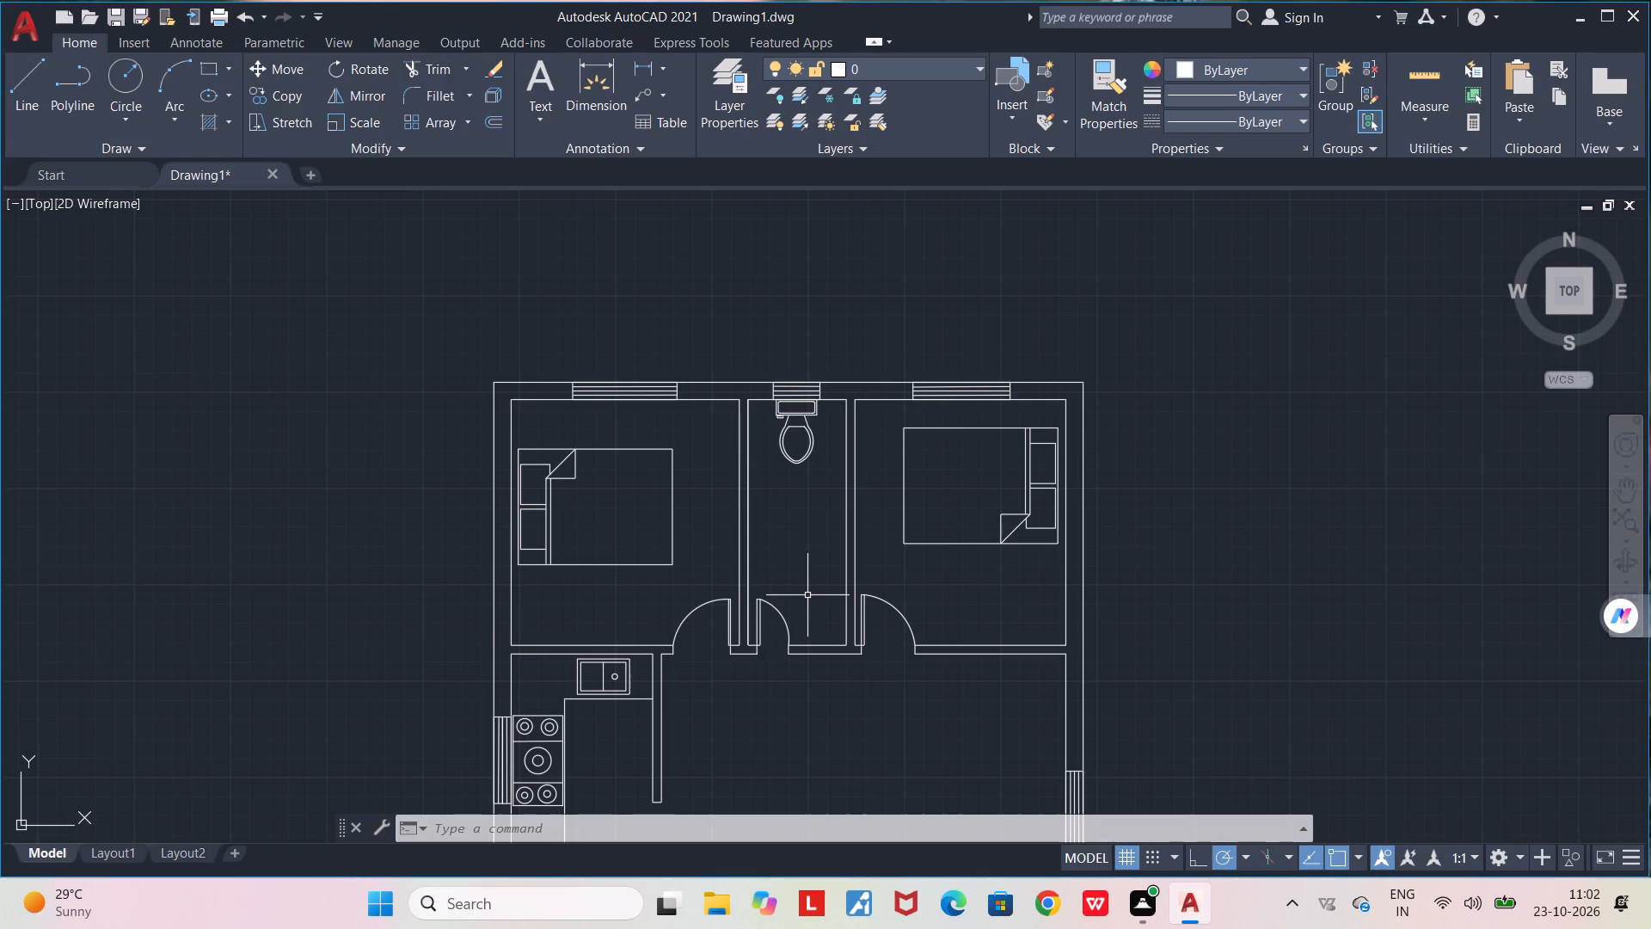
Move the six-seat dining table from outside the plan into the open hall, east of the kitchen and stairs.
{"action": "scroll", "coordinate": [812, 574], "scroll_direction": "down", "scroll_amount": 1}
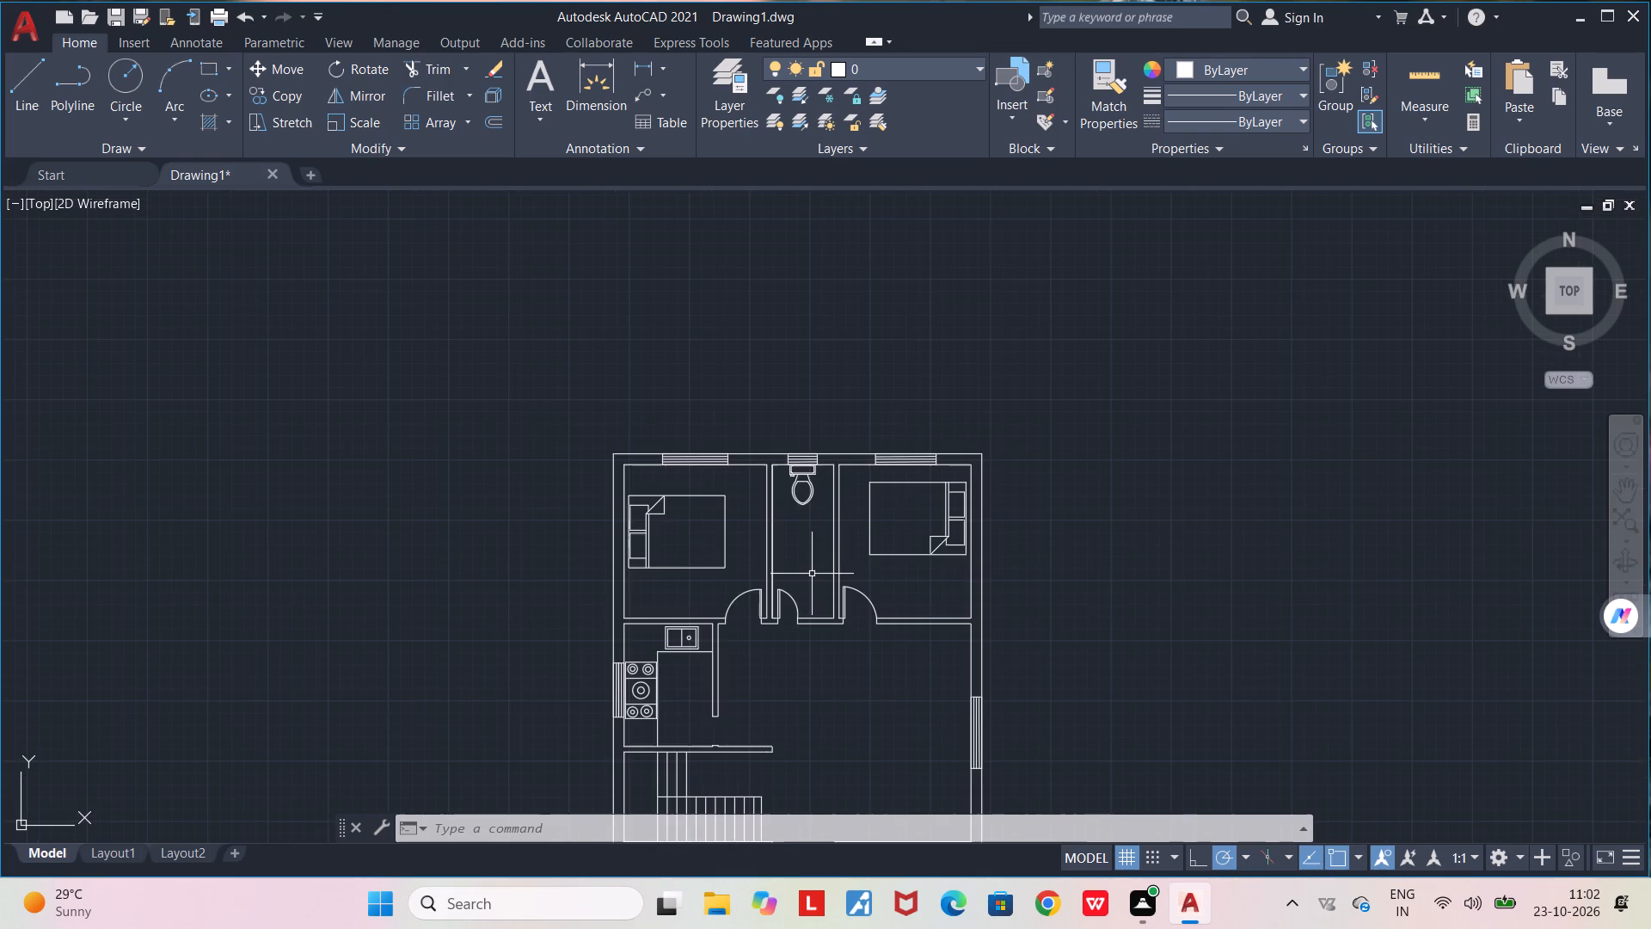
{"action": "scroll", "coordinate": [812, 574], "scroll_direction": "up", "scroll_amount": 1}
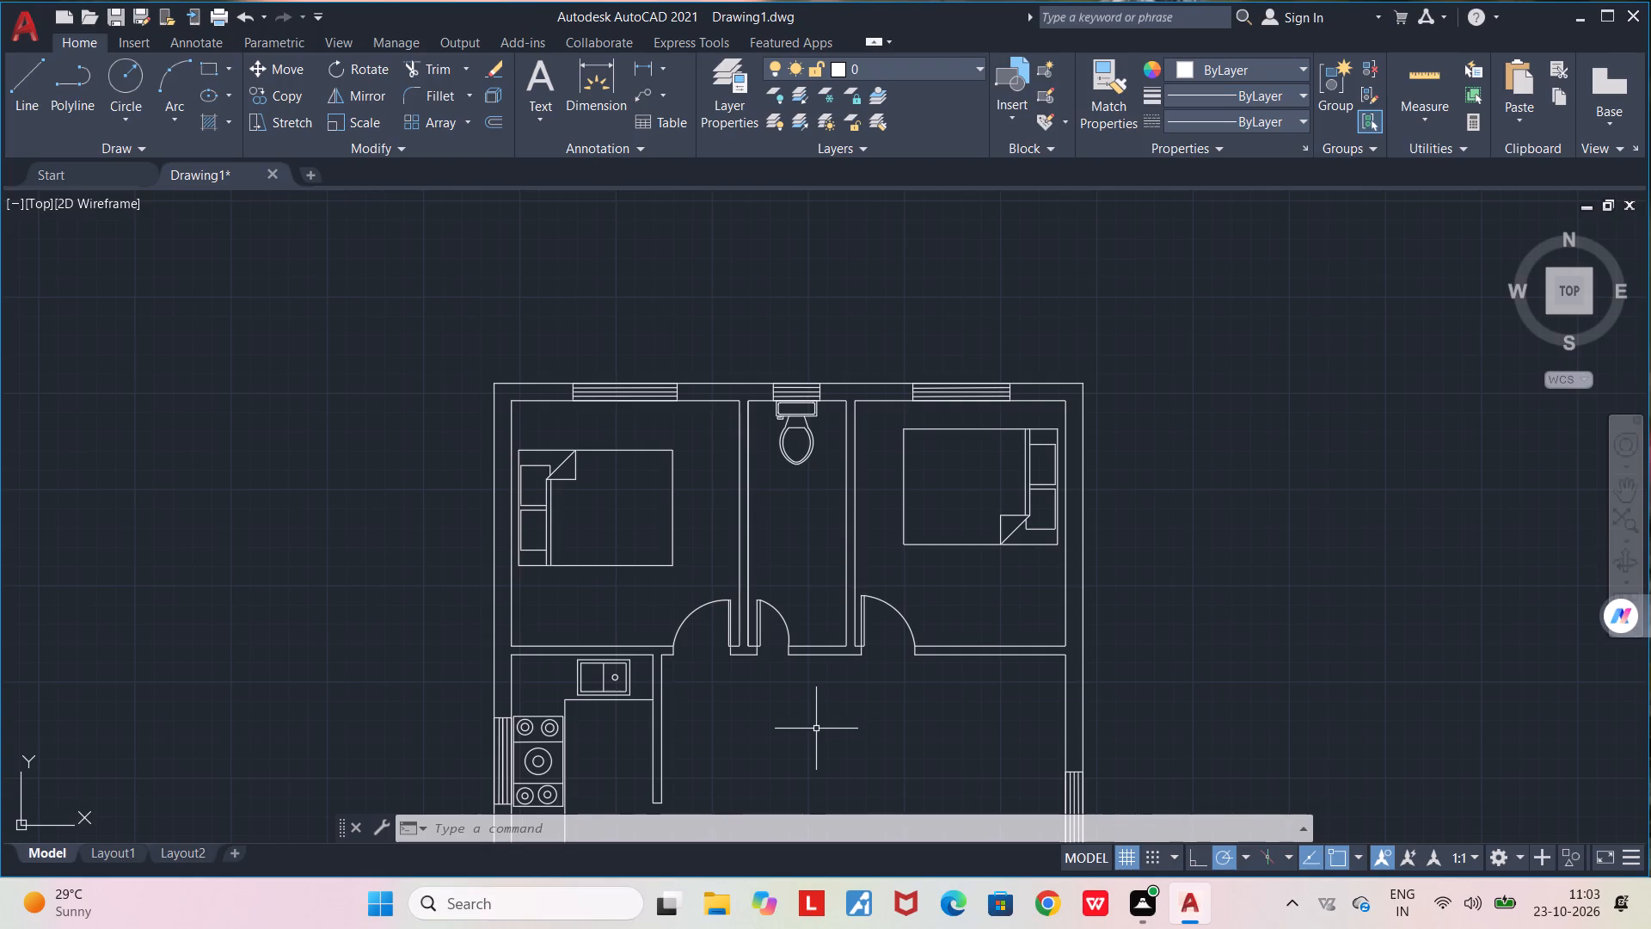
{"action": "middle_click_drag", "start_coordinate": [816, 729], "coordinate": [783, 516]}
{"action": "scroll", "coordinate": [783, 517], "scroll_direction": "down", "scroll_amount": 1}
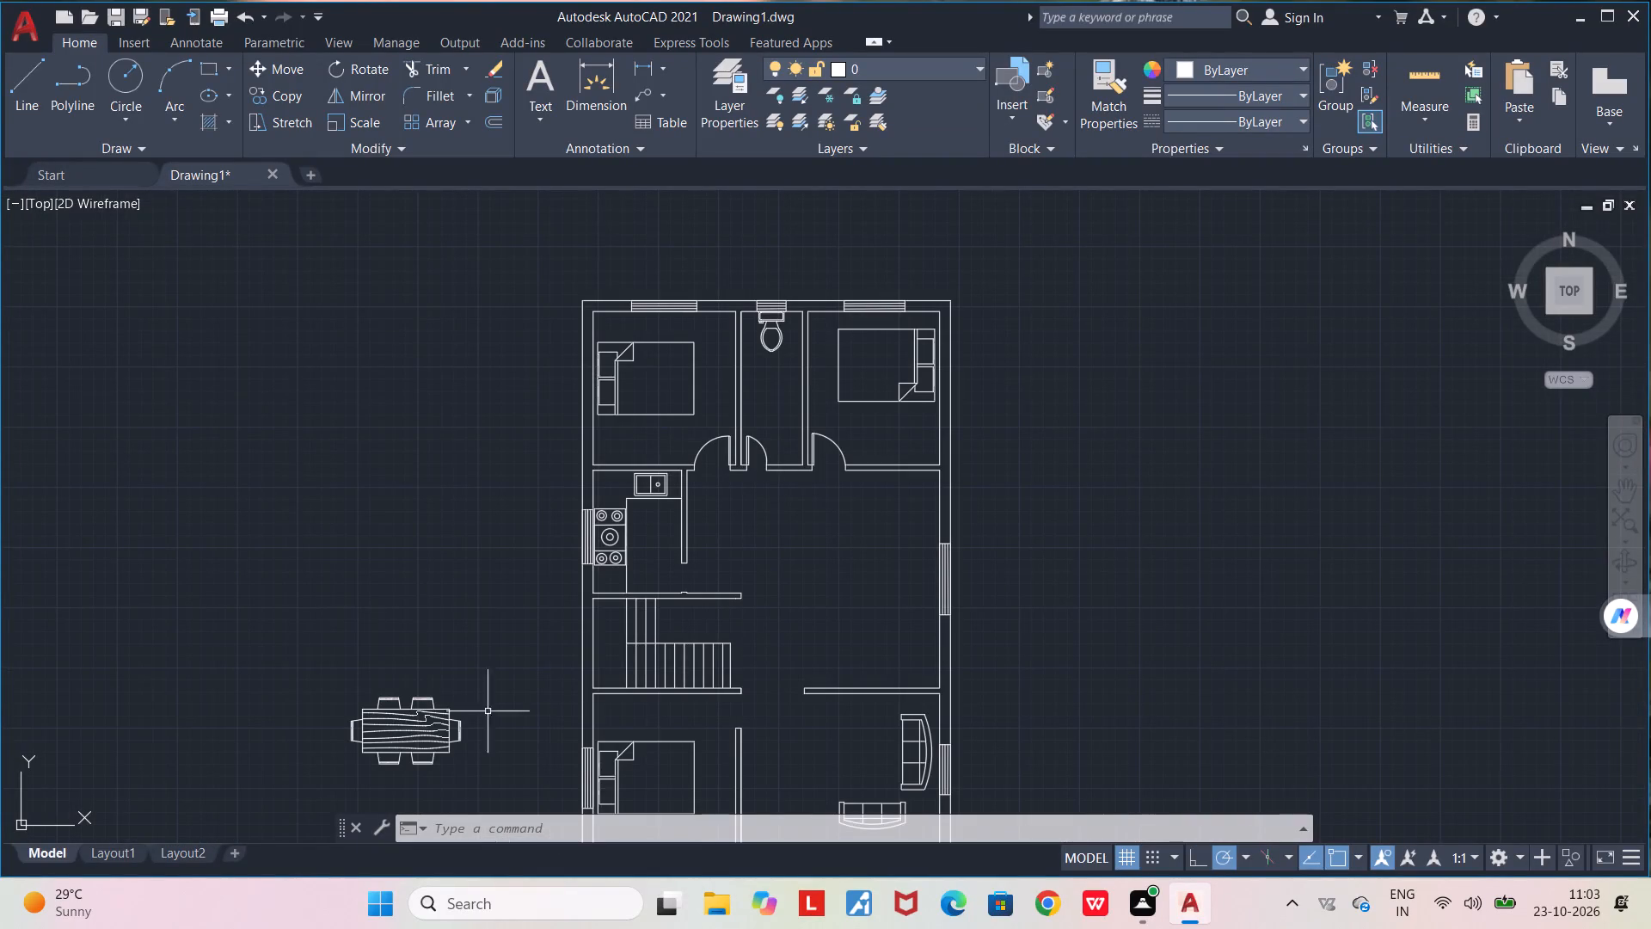
{"action": "left_click", "coordinate": [390, 722]}
{"action": "left_click", "coordinate": [401, 733]}
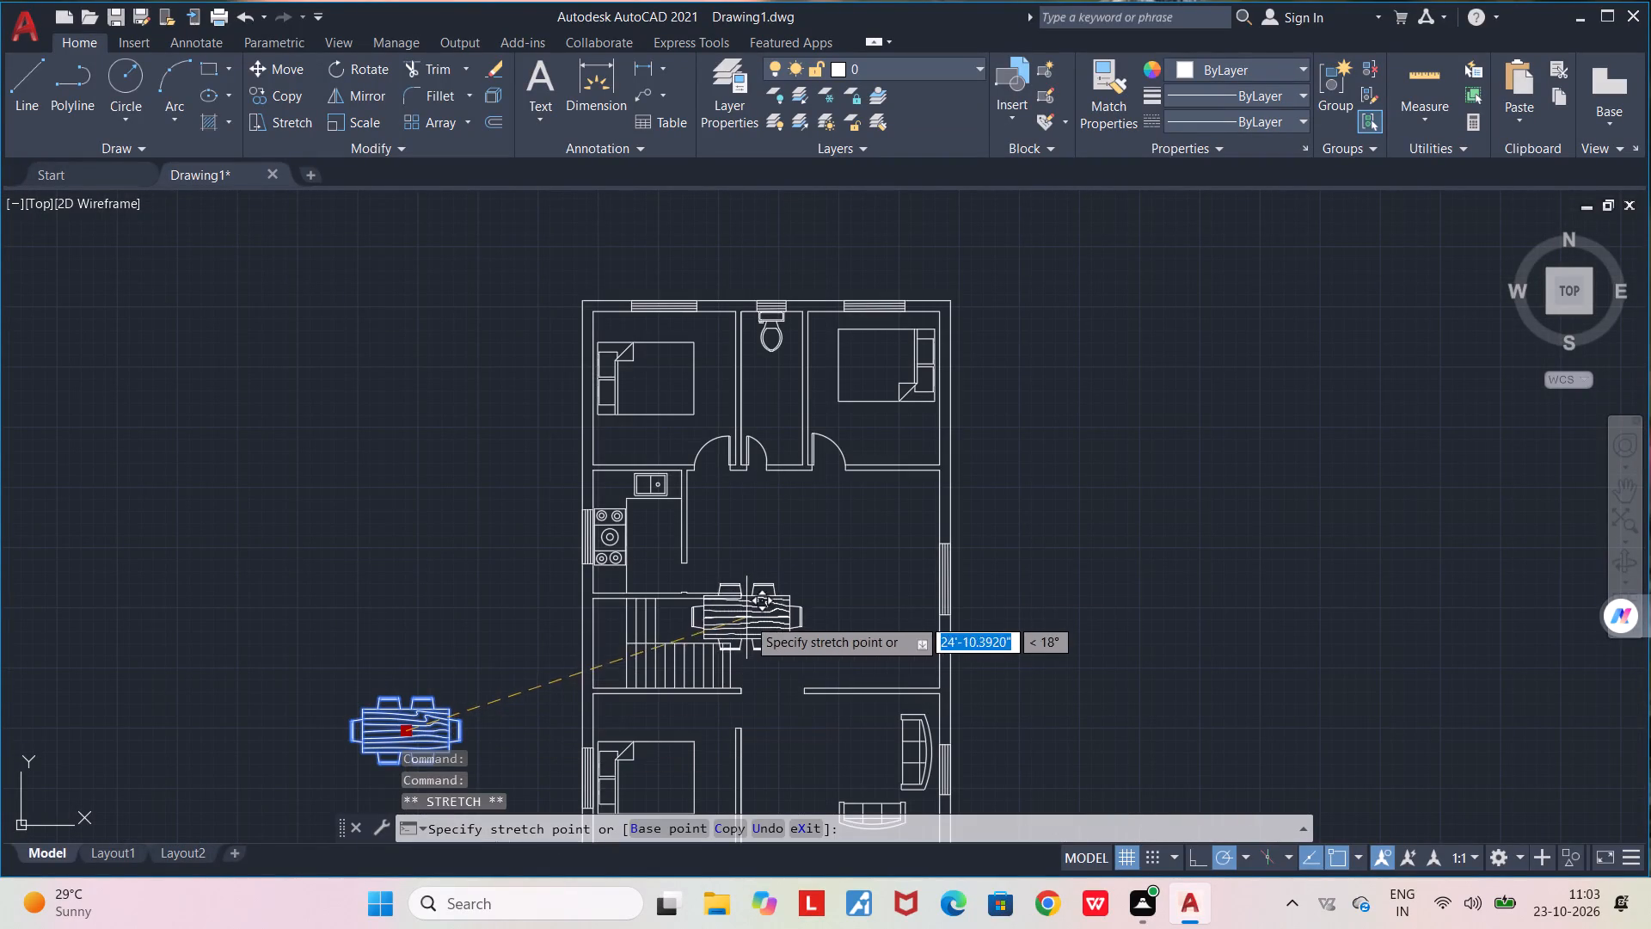
{"action": "left_click", "coordinate": [838, 580]}
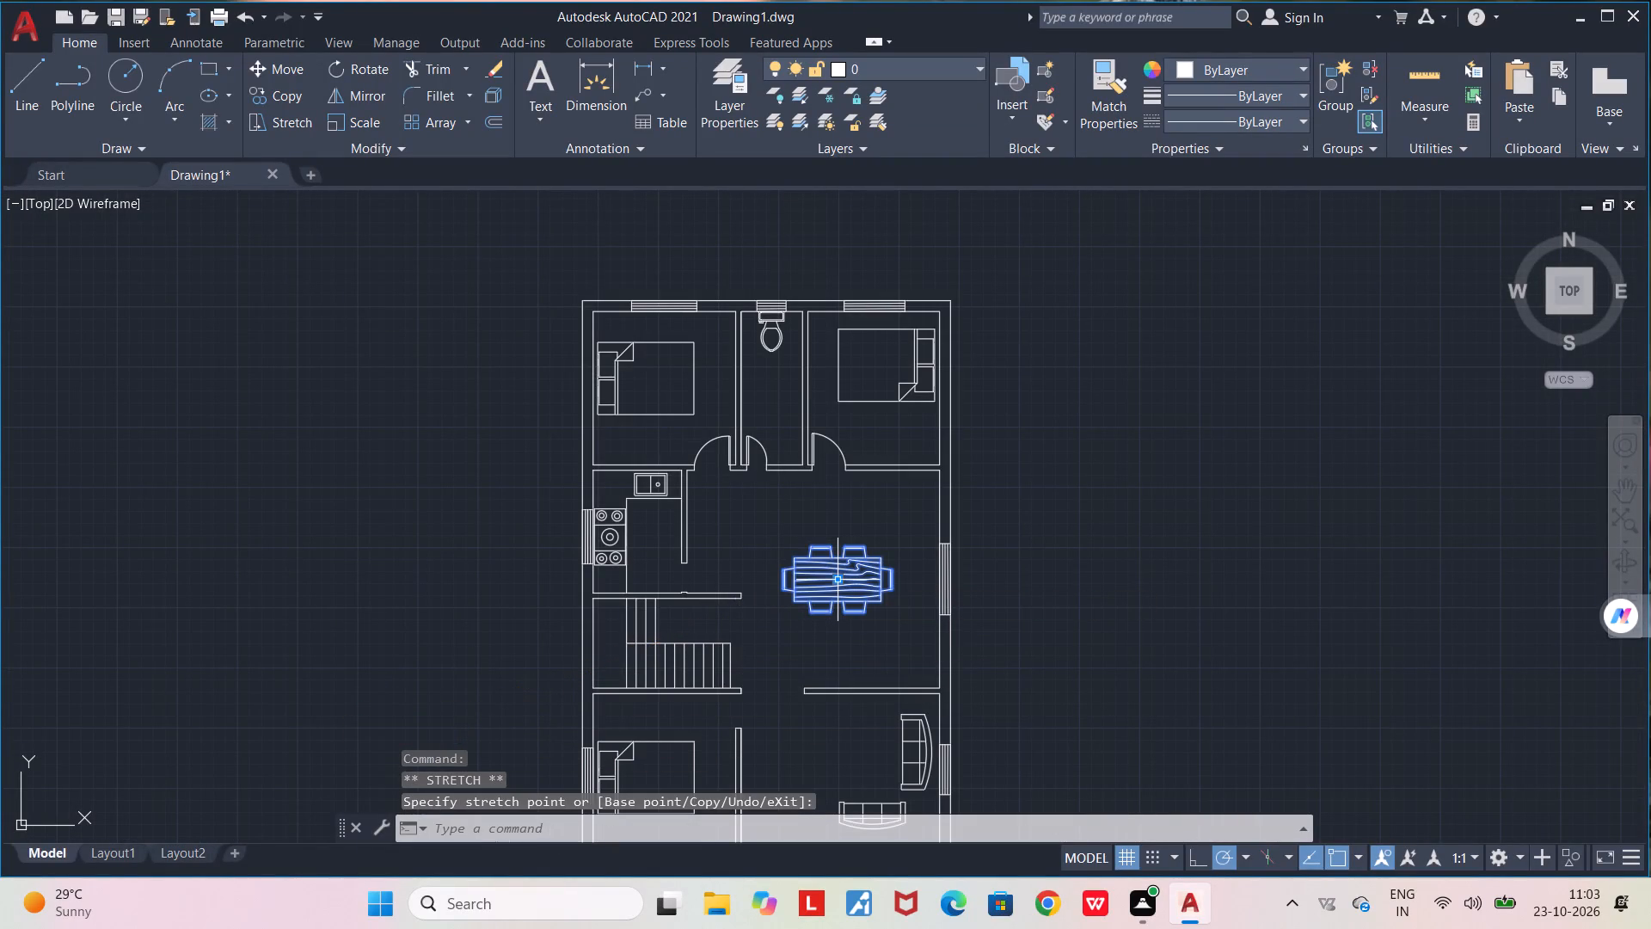
{"action": "key", "text": "Escape"}
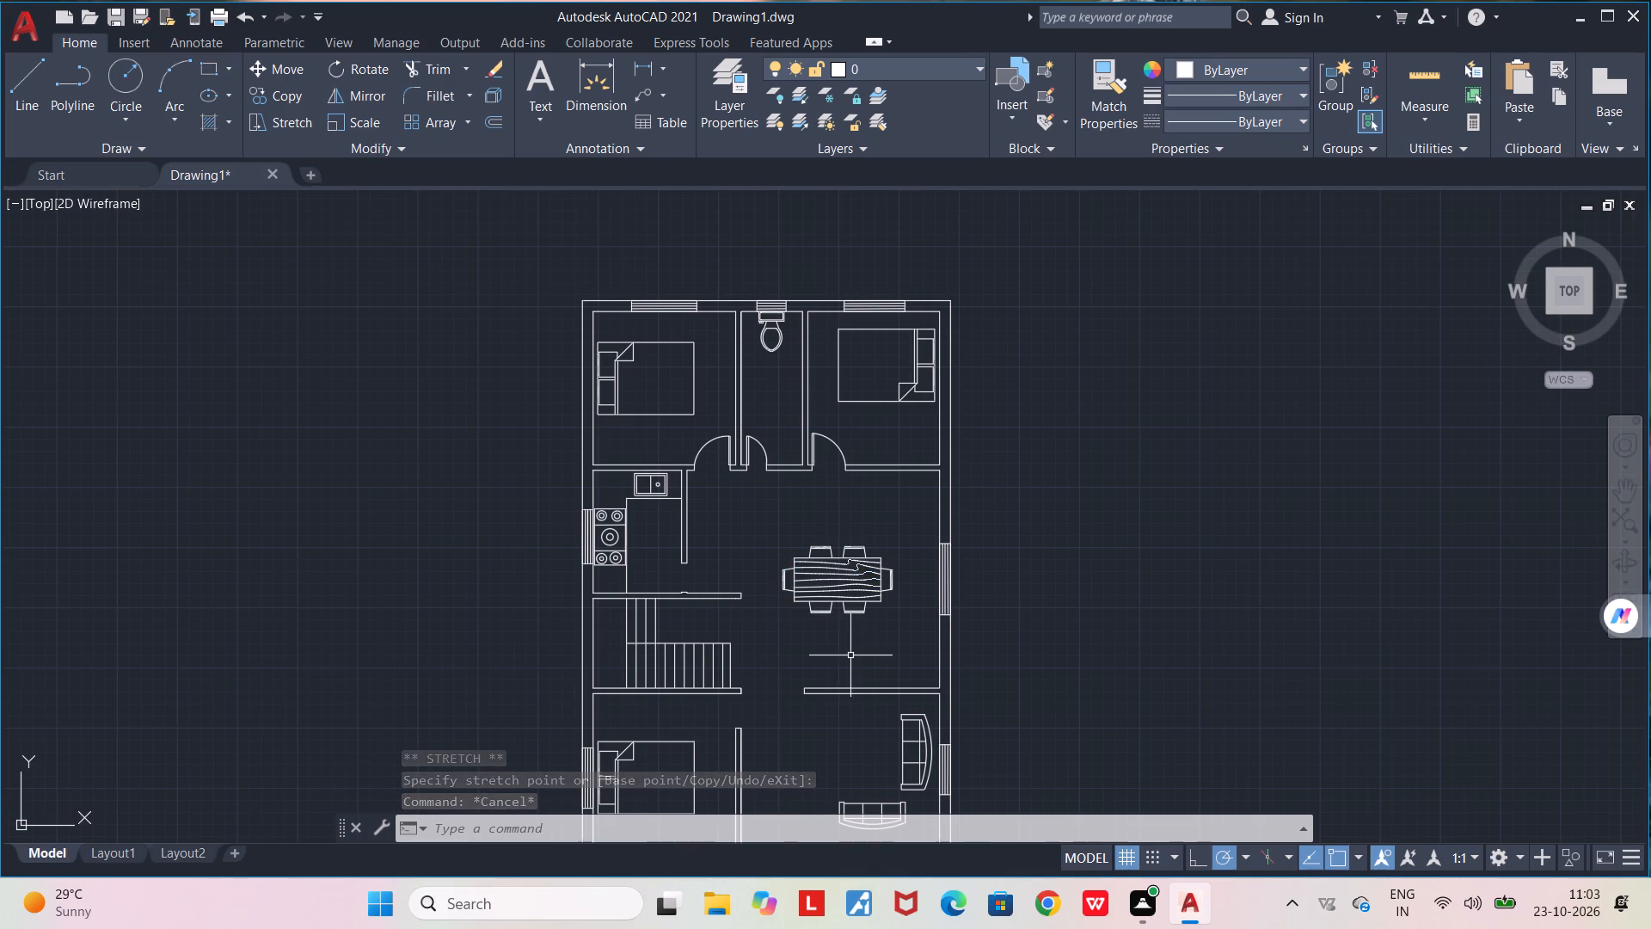
Draw a narrow door leaf about 1'-4" long with lines, running west from the top-left corner of the wall stub at the kitchen opening.
{"action": "middle_click_drag", "start_coordinate": [810, 652], "coordinate": [834, 529]}
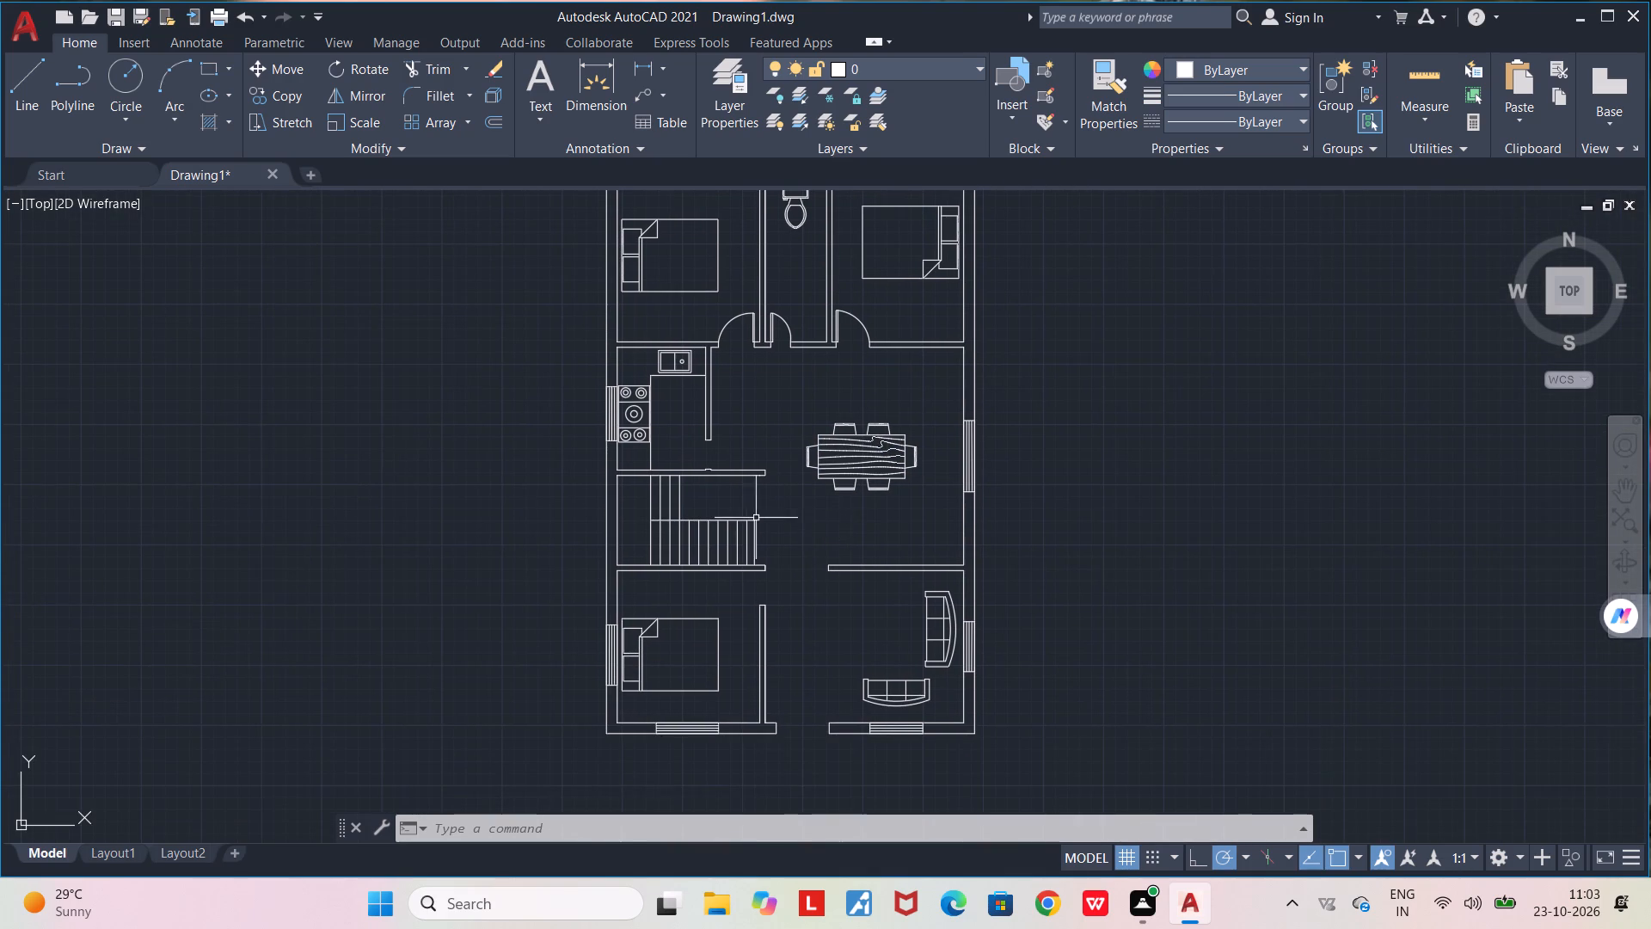
{"action": "scroll", "coordinate": [721, 484], "scroll_direction": "up", "scroll_amount": 3}
{"action": "middle_click_drag", "start_coordinate": [653, 377], "coordinate": [737, 574]}
{"action": "scroll", "coordinate": [727, 612], "scroll_direction": "up", "scroll_amount": 2}
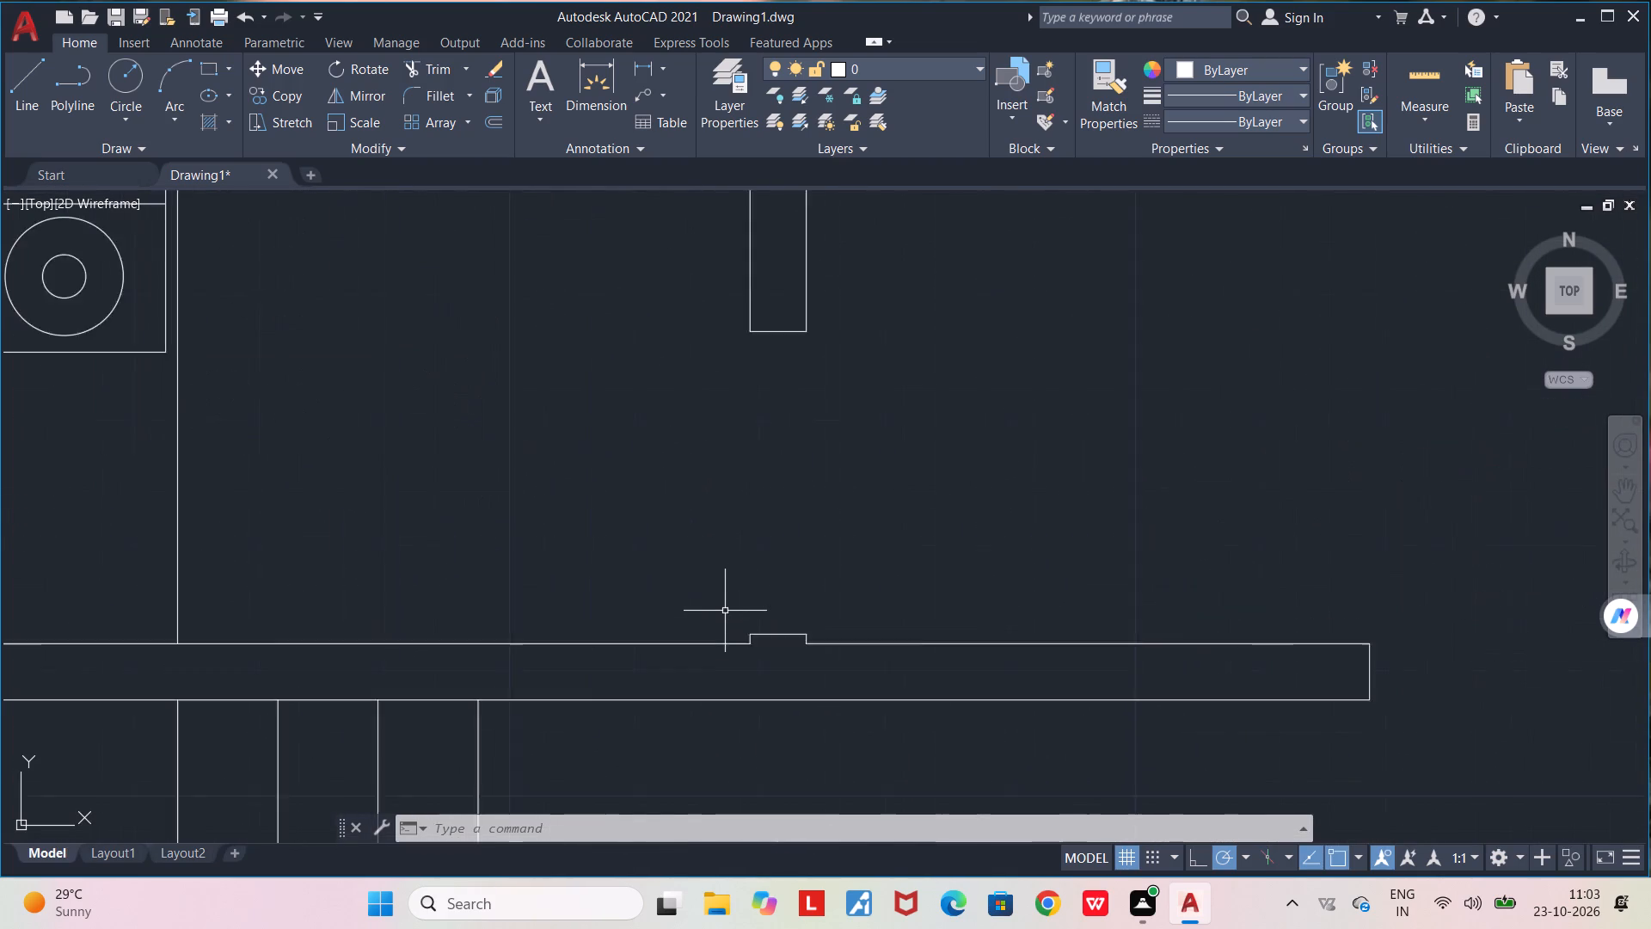
{"action": "scroll", "coordinate": [725, 610], "scroll_direction": "up", "scroll_amount": 1}
{"action": "scroll", "coordinate": [725, 610], "scroll_direction": "down", "scroll_amount": 2}
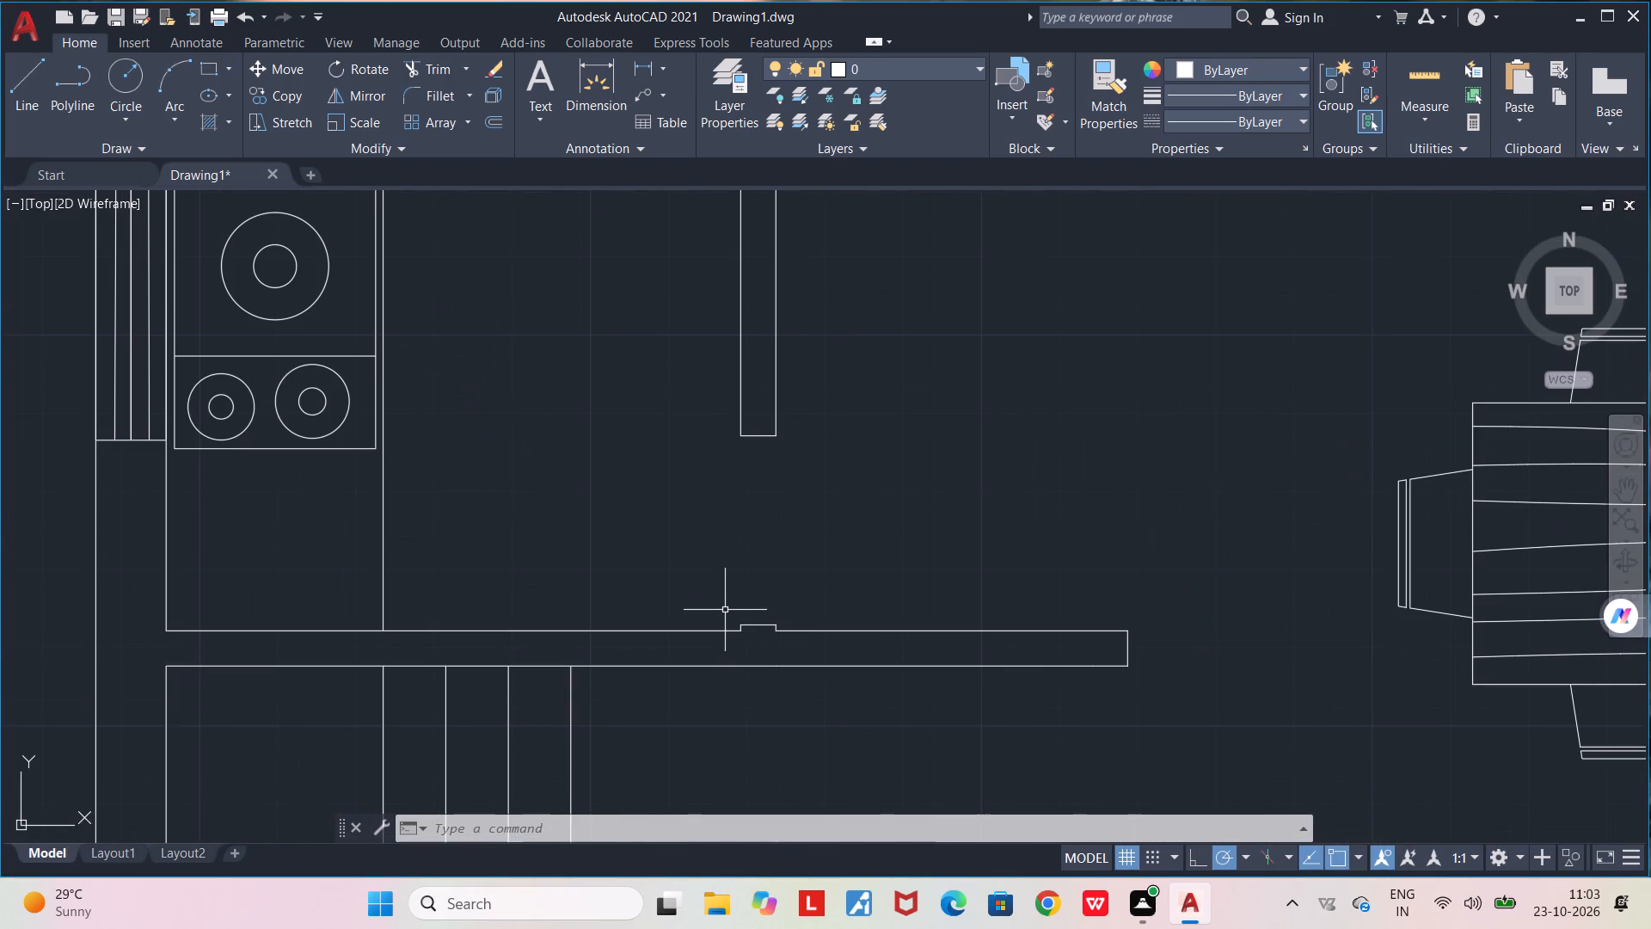
{"action": "key", "text": "l"}
{"action": "key", "text": "Return"}
{"action": "scroll", "coordinate": [758, 621], "scroll_direction": "up", "scroll_amount": 2}
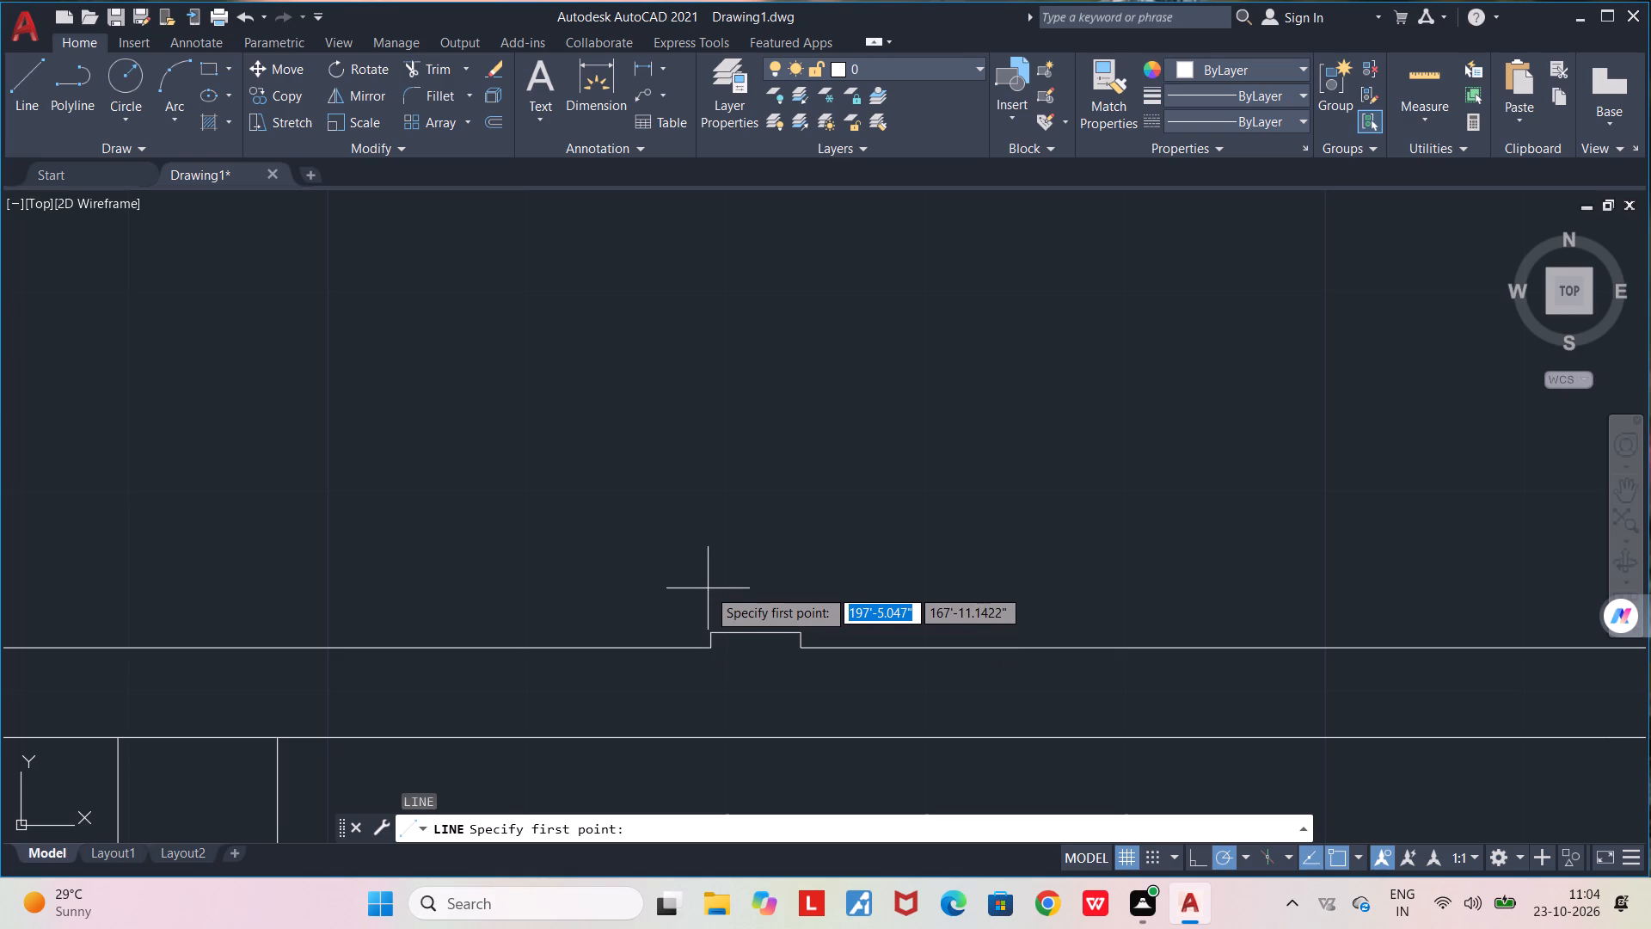
{"action": "scroll", "coordinate": [701, 636], "scroll_direction": "up", "scroll_amount": 3}
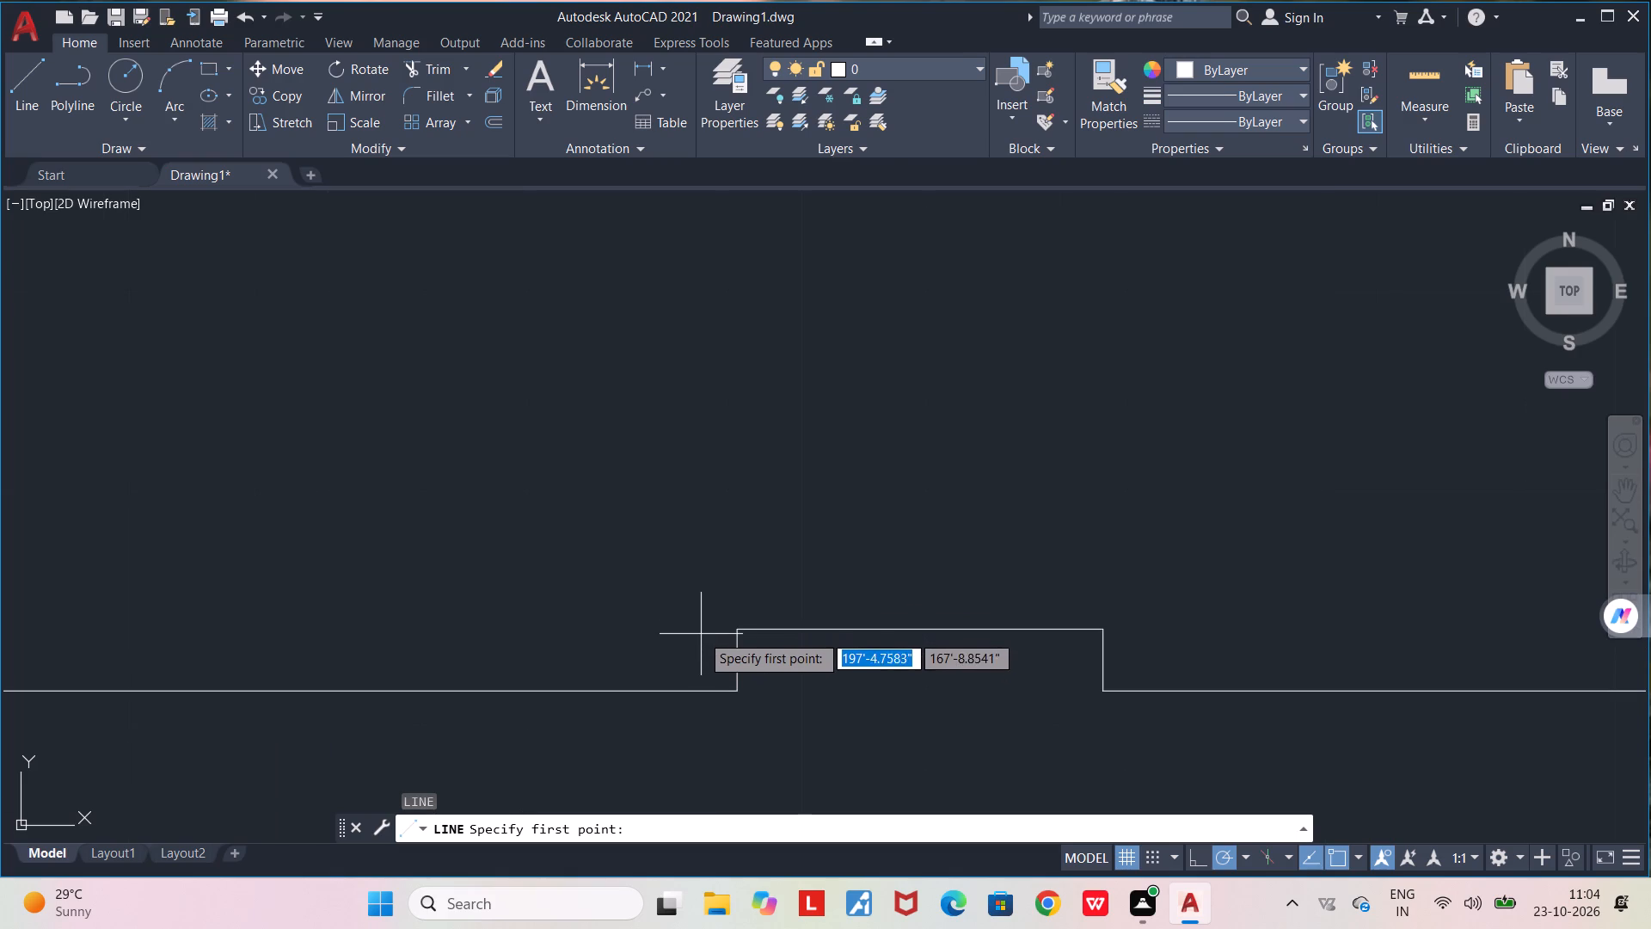
{"action": "left_click", "coordinate": [739, 629]}
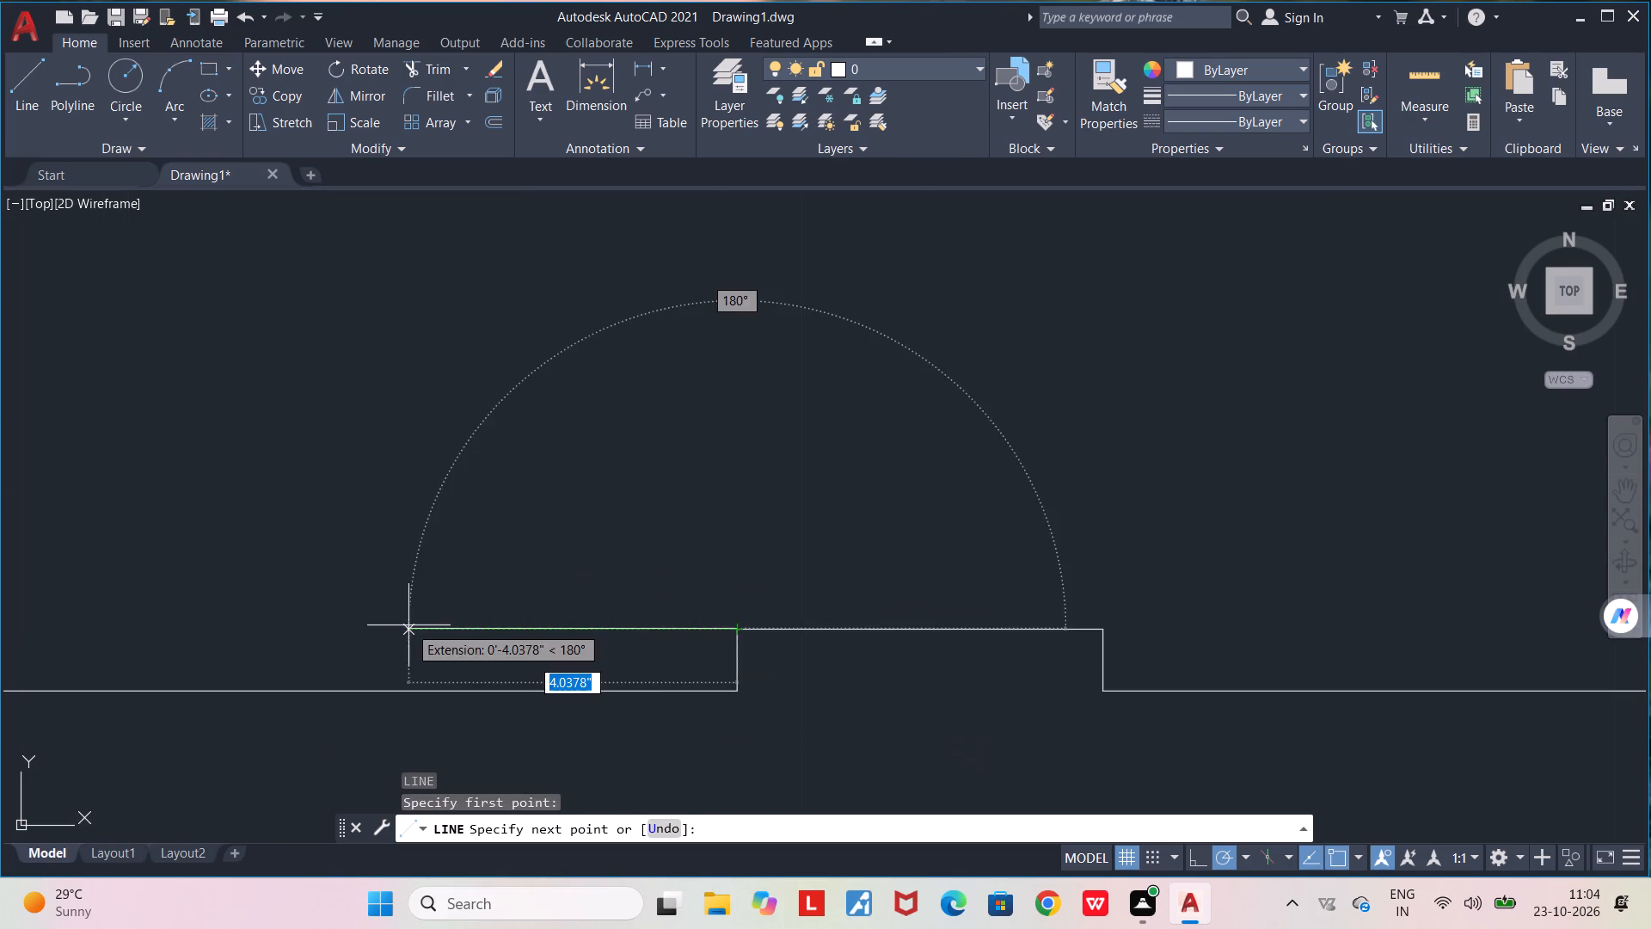
{"action": "scroll", "coordinate": [408, 625], "scroll_direction": "down", "scroll_amount": 5}
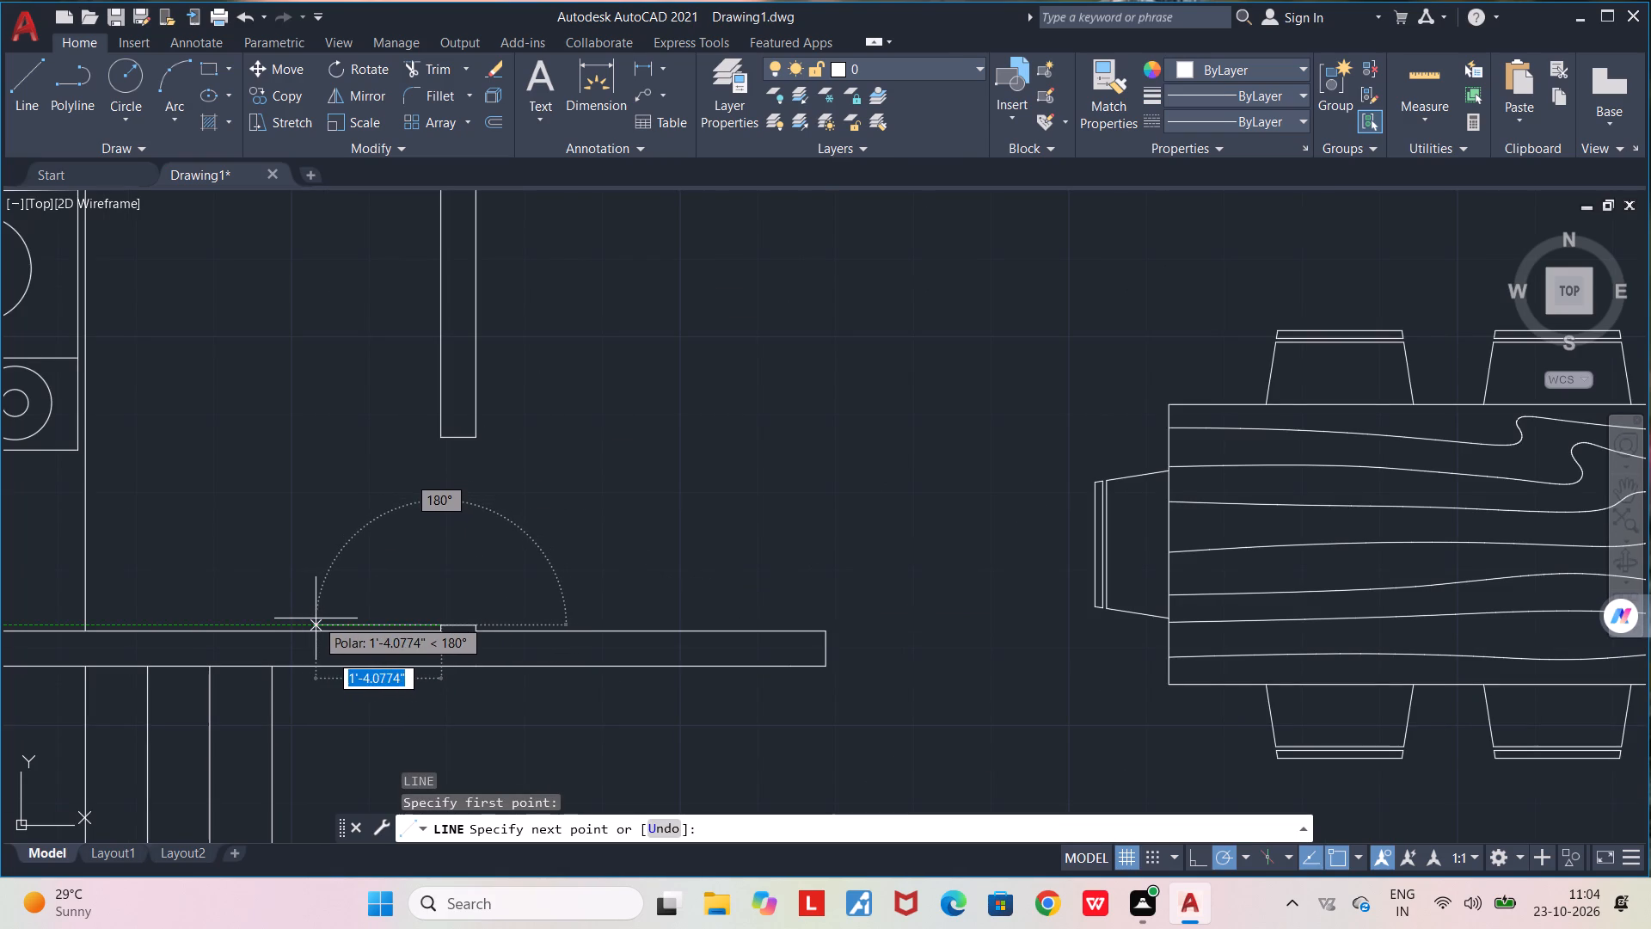
{"action": "left_click", "coordinate": [315, 618]}
{"action": "scroll", "coordinate": [313, 611], "scroll_direction": "up", "scroll_amount": 2}
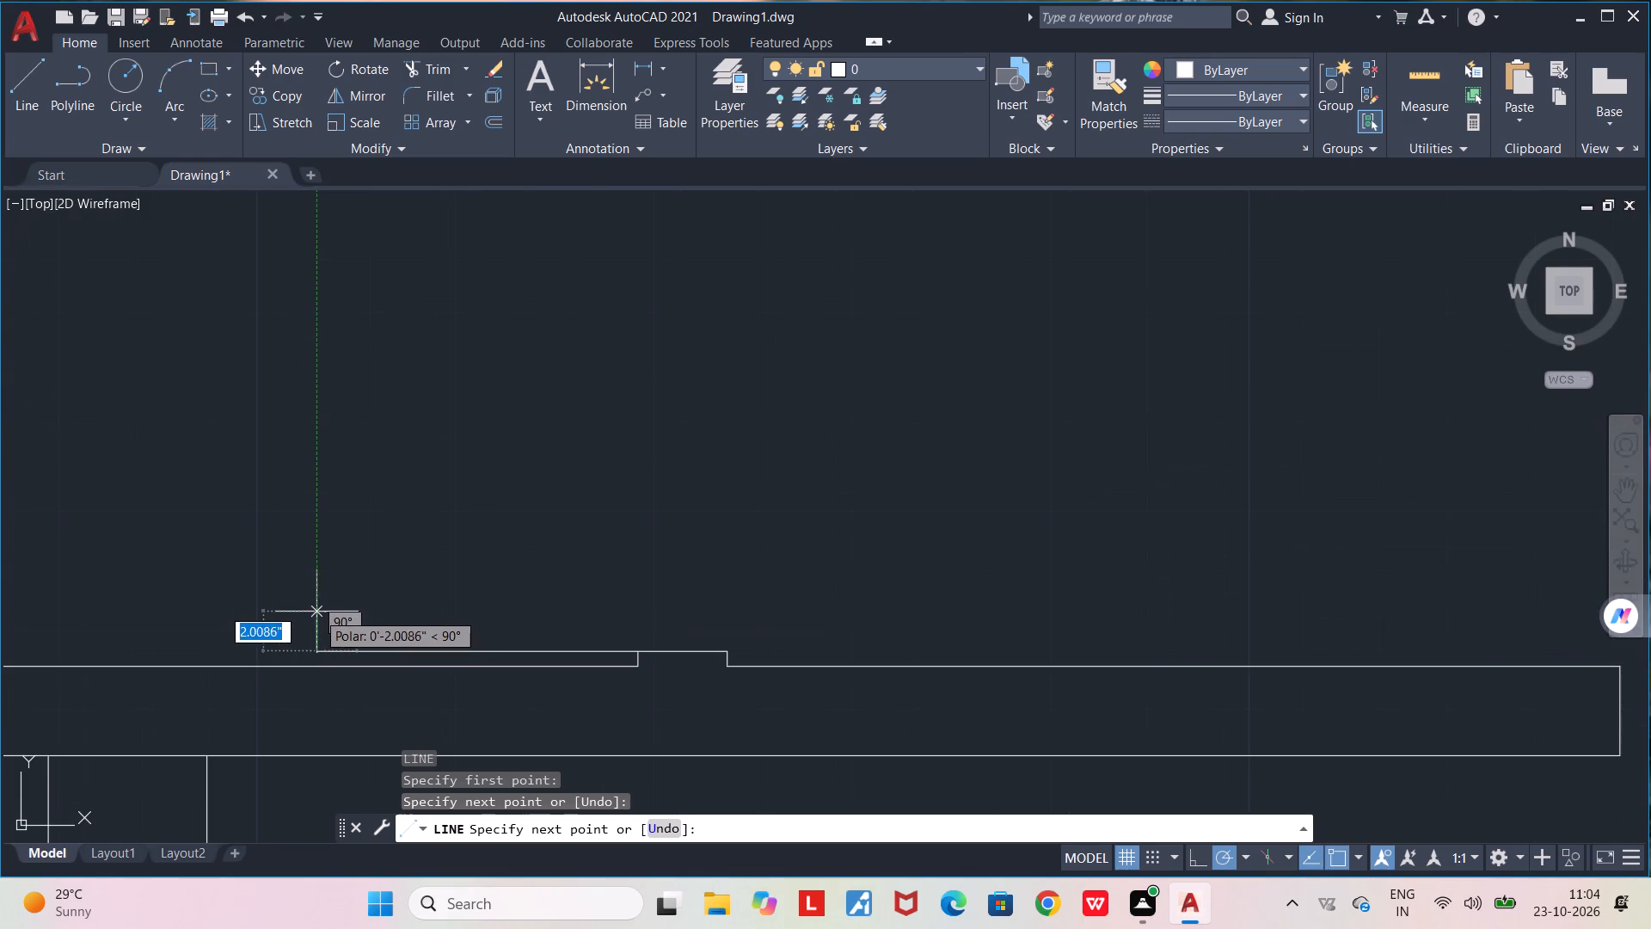
{"action": "left_click", "coordinate": [316, 634]}
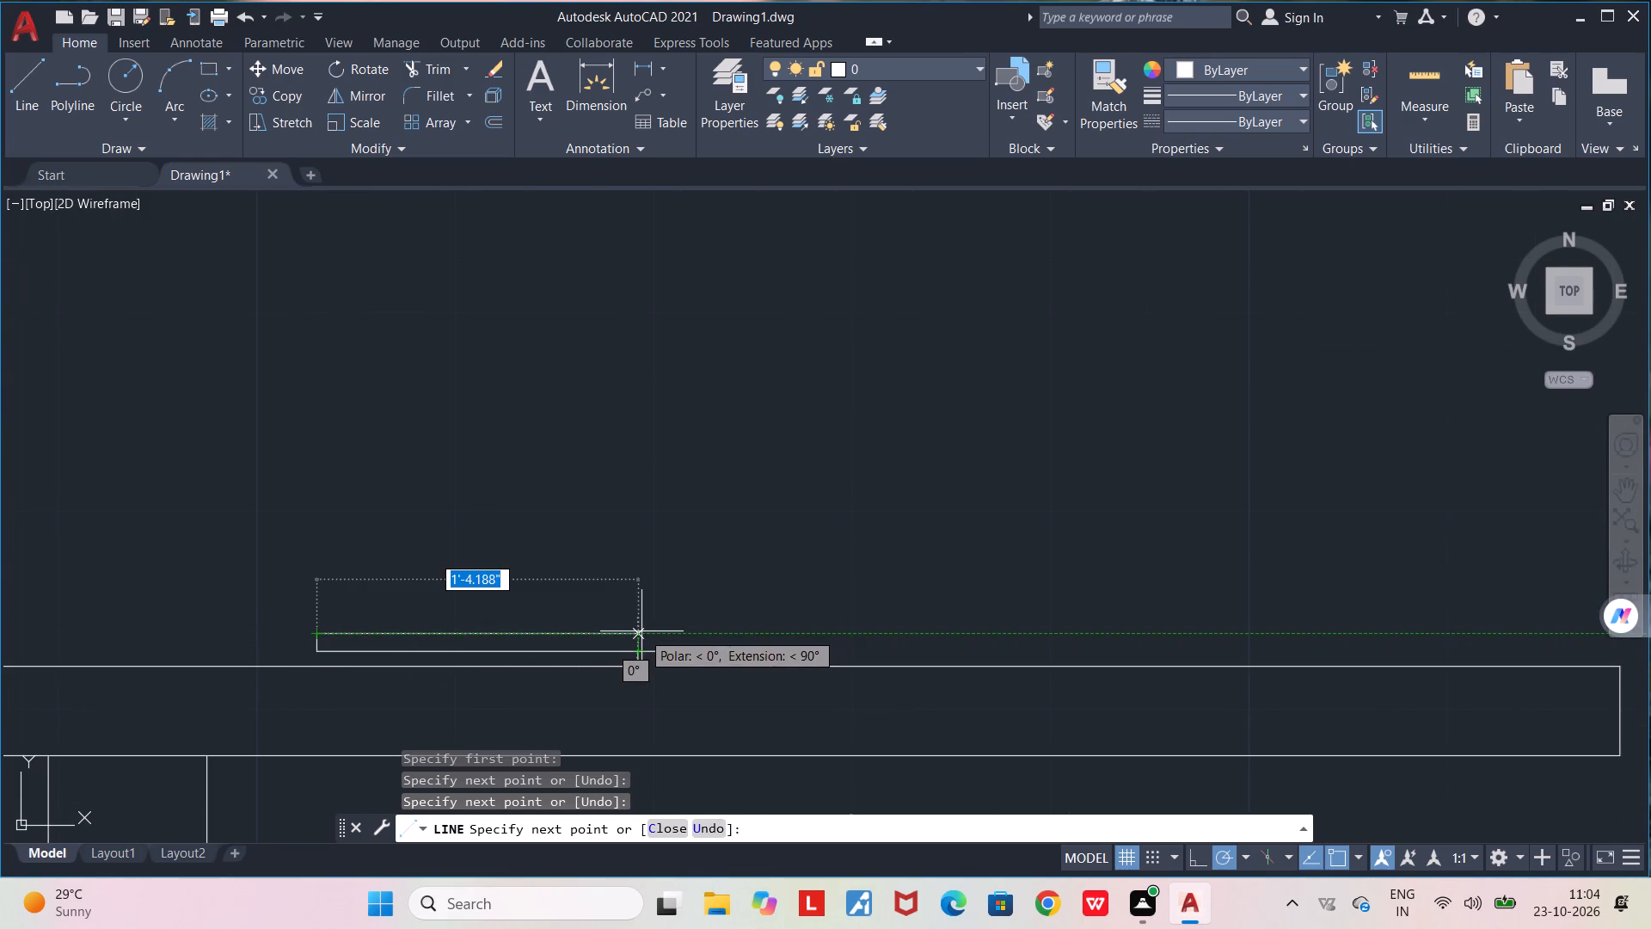
{"action": "left_click", "coordinate": [641, 631]}
{"action": "left_click", "coordinate": [637, 650]}
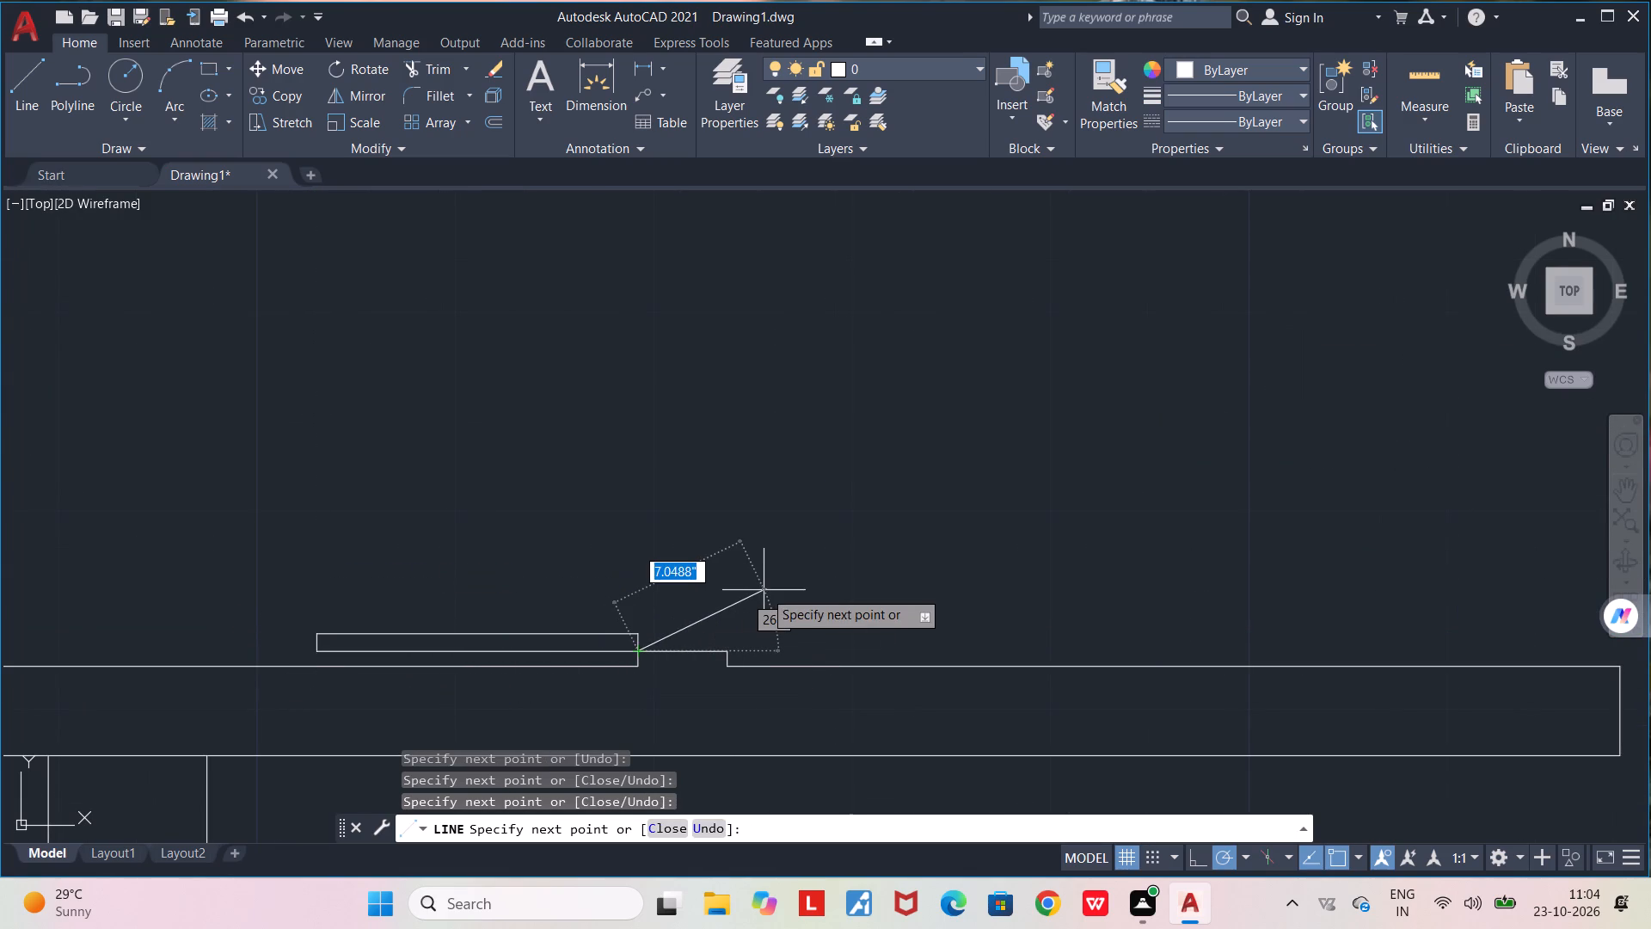
{"action": "key", "text": "space"}
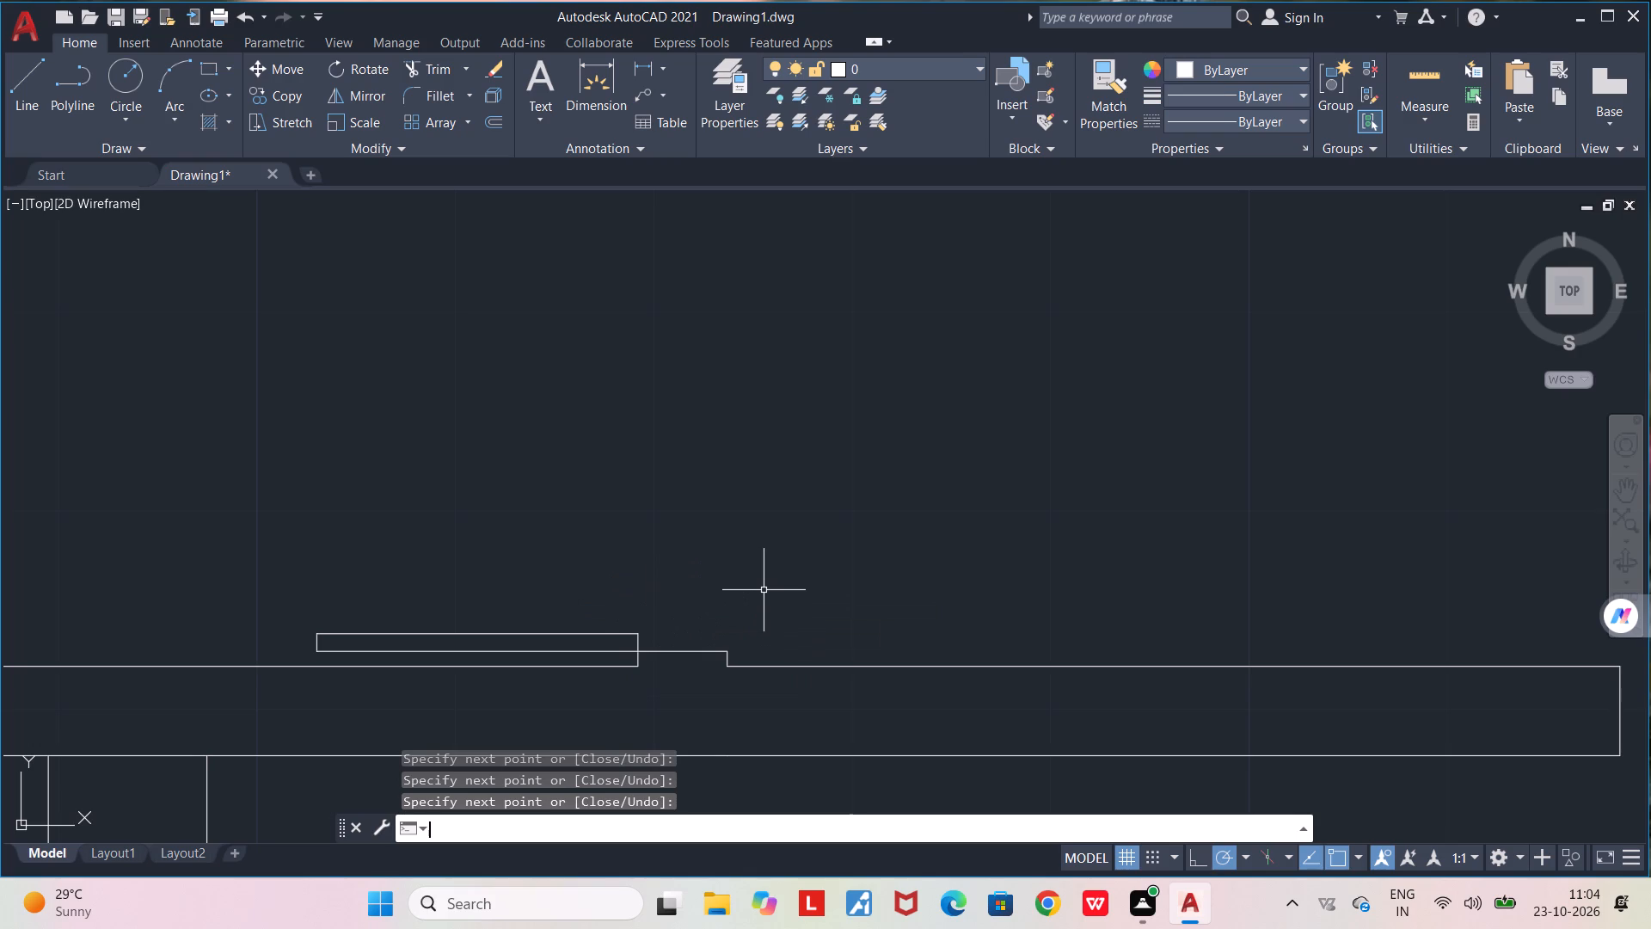
Draw a three-point arc from the kitchen leaf's top-left corner through the bottom-left corner of the wall end above, ending in the hall.
{"action": "scroll", "coordinate": [749, 475], "scroll_direction": "down", "scroll_amount": 2}
{"action": "middle_click_drag", "start_coordinate": [707, 421], "coordinate": [699, 509]}
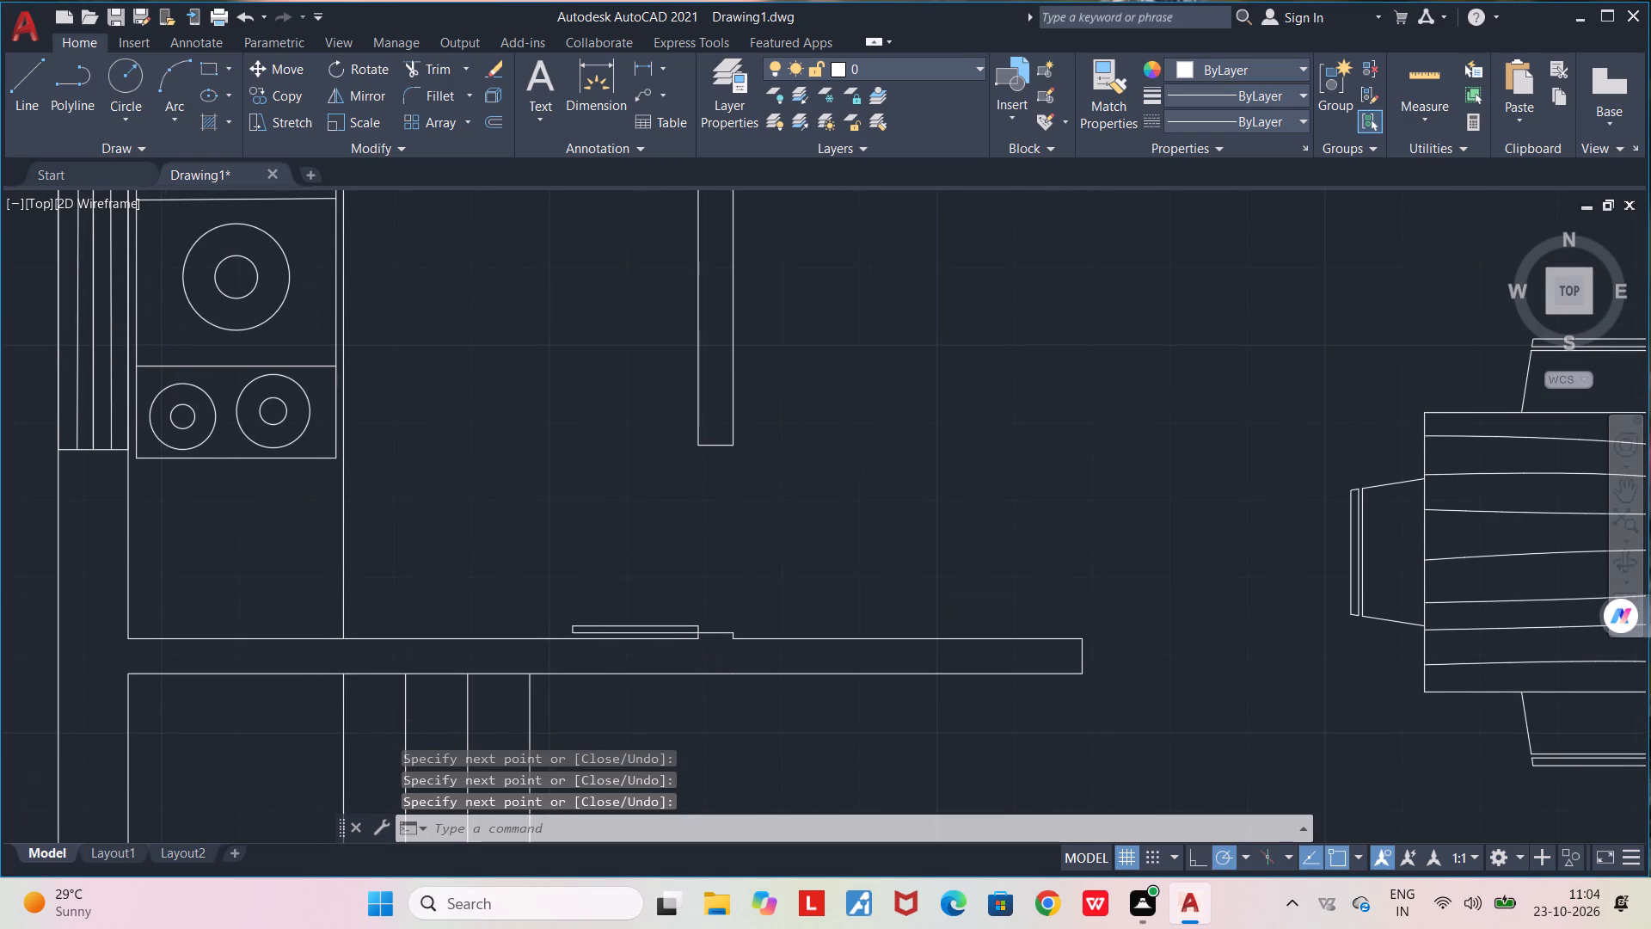
{"action": "left_click", "coordinate": [182, 62]}
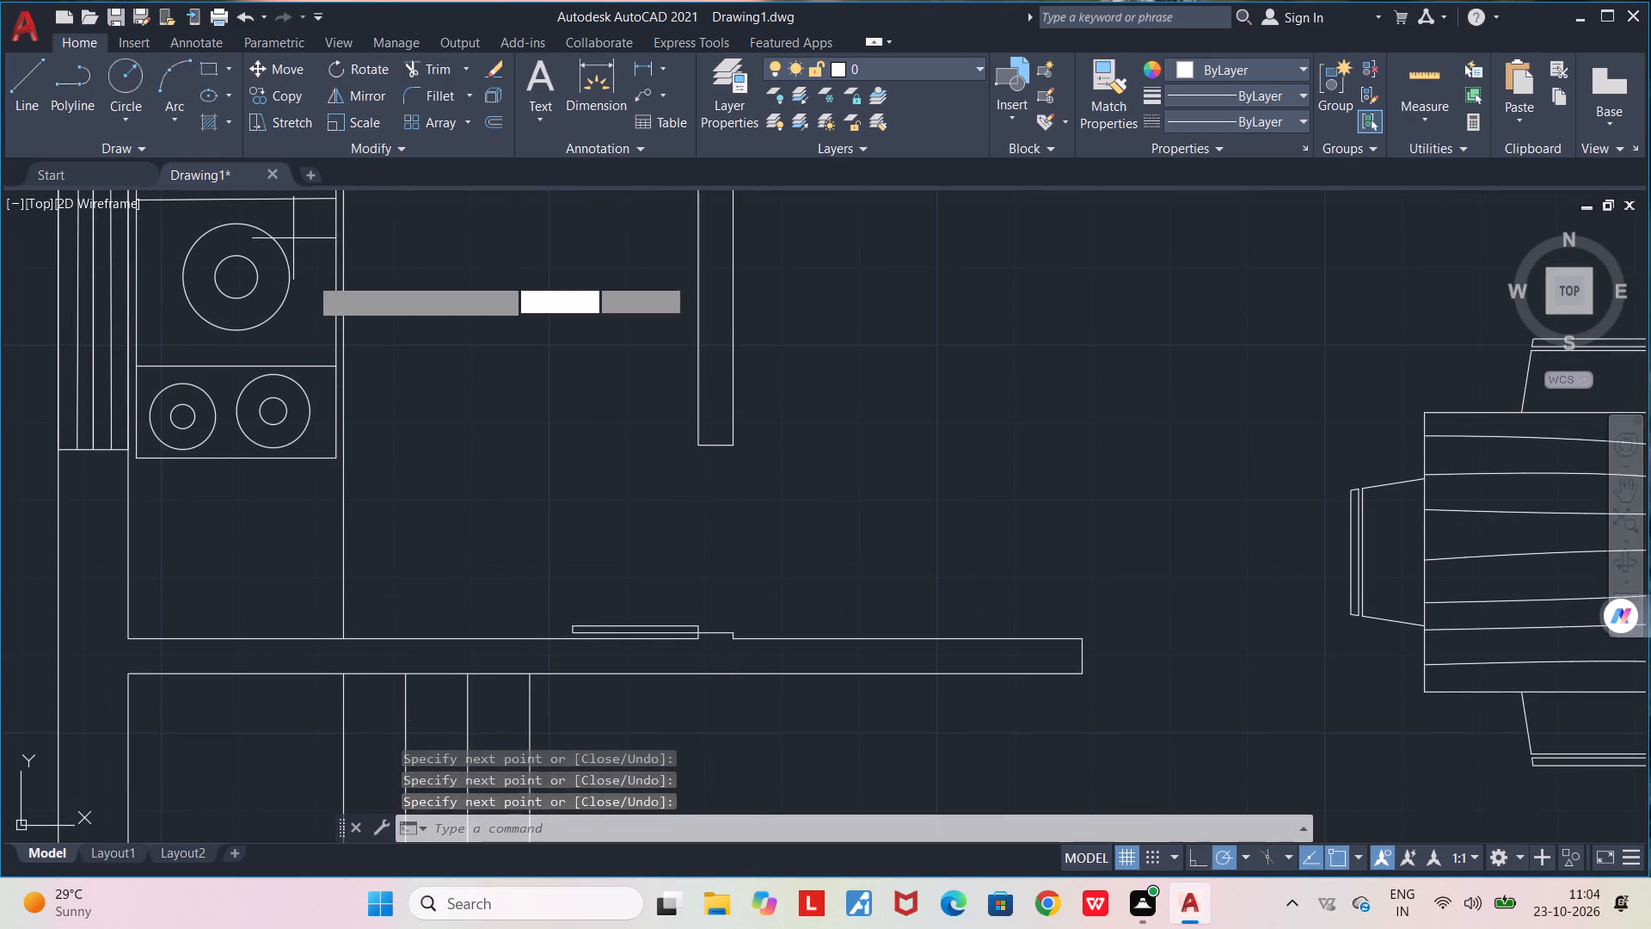
{"action": "left_click", "coordinate": [569, 625]}
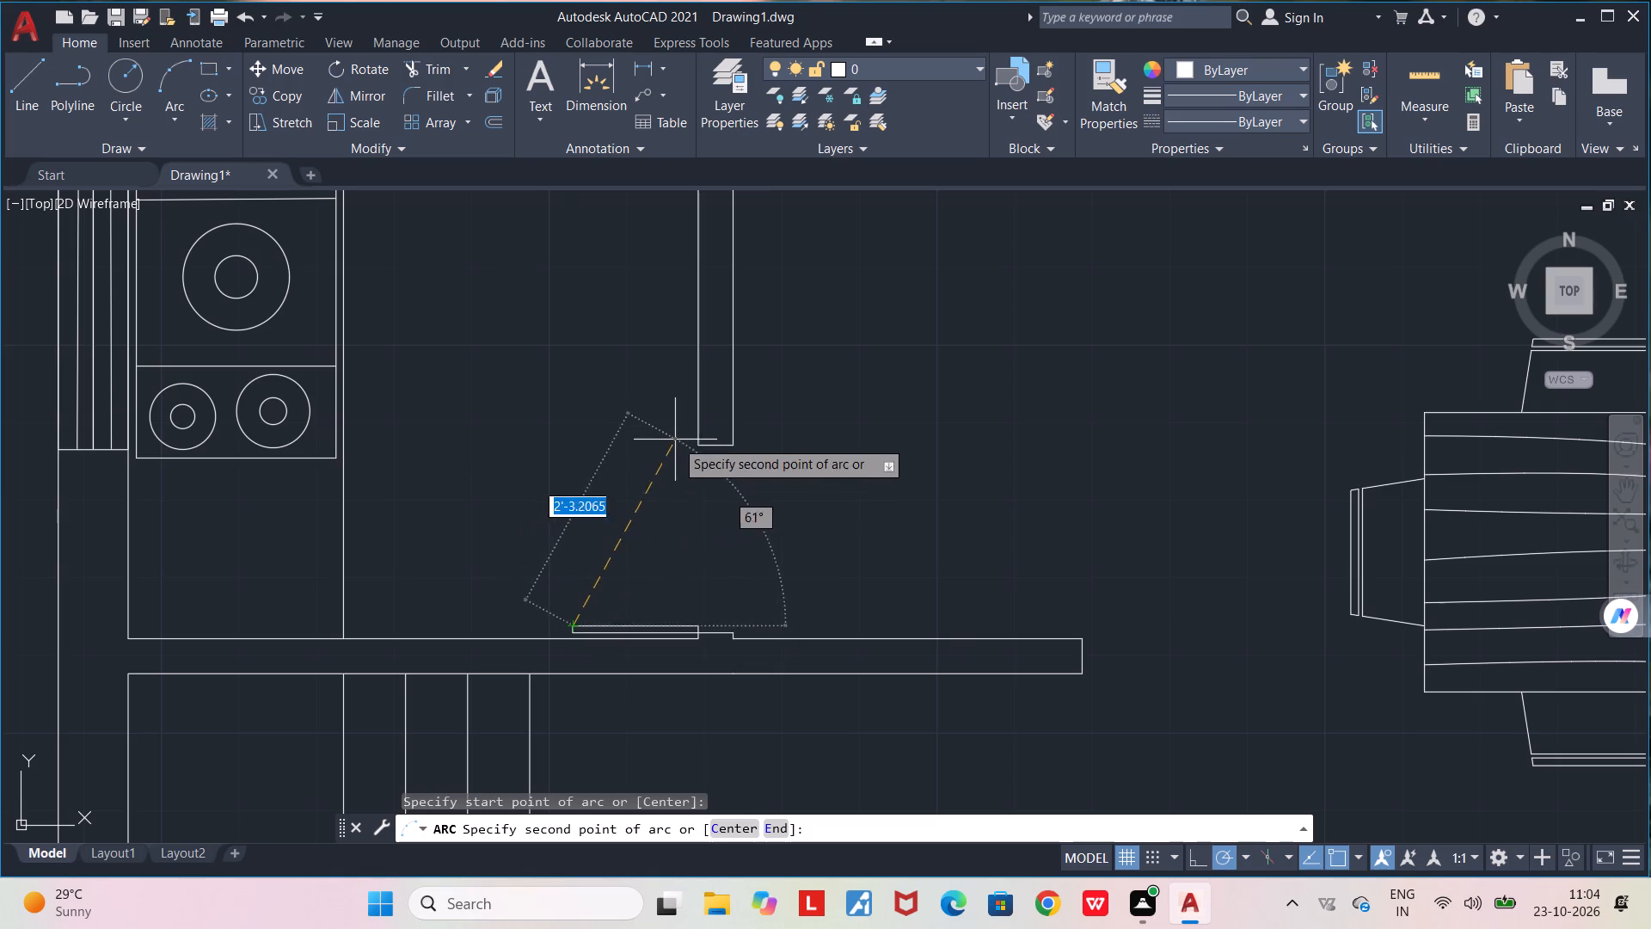
{"action": "left_click", "coordinate": [702, 440]}
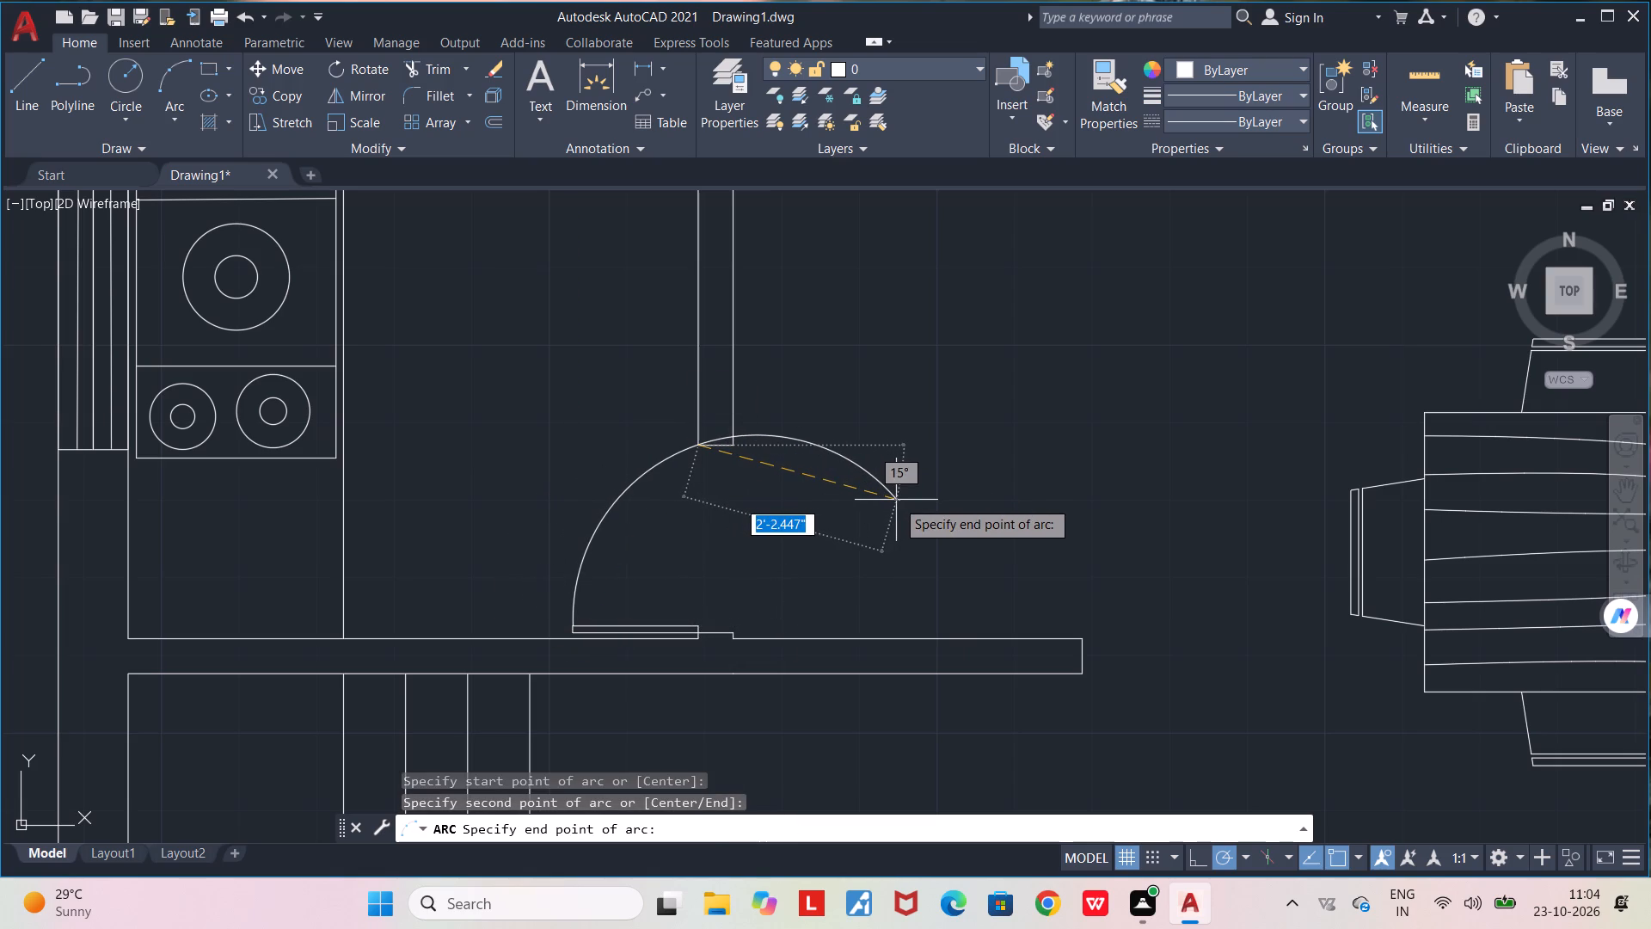
{"action": "left_click", "coordinate": [896, 500]}
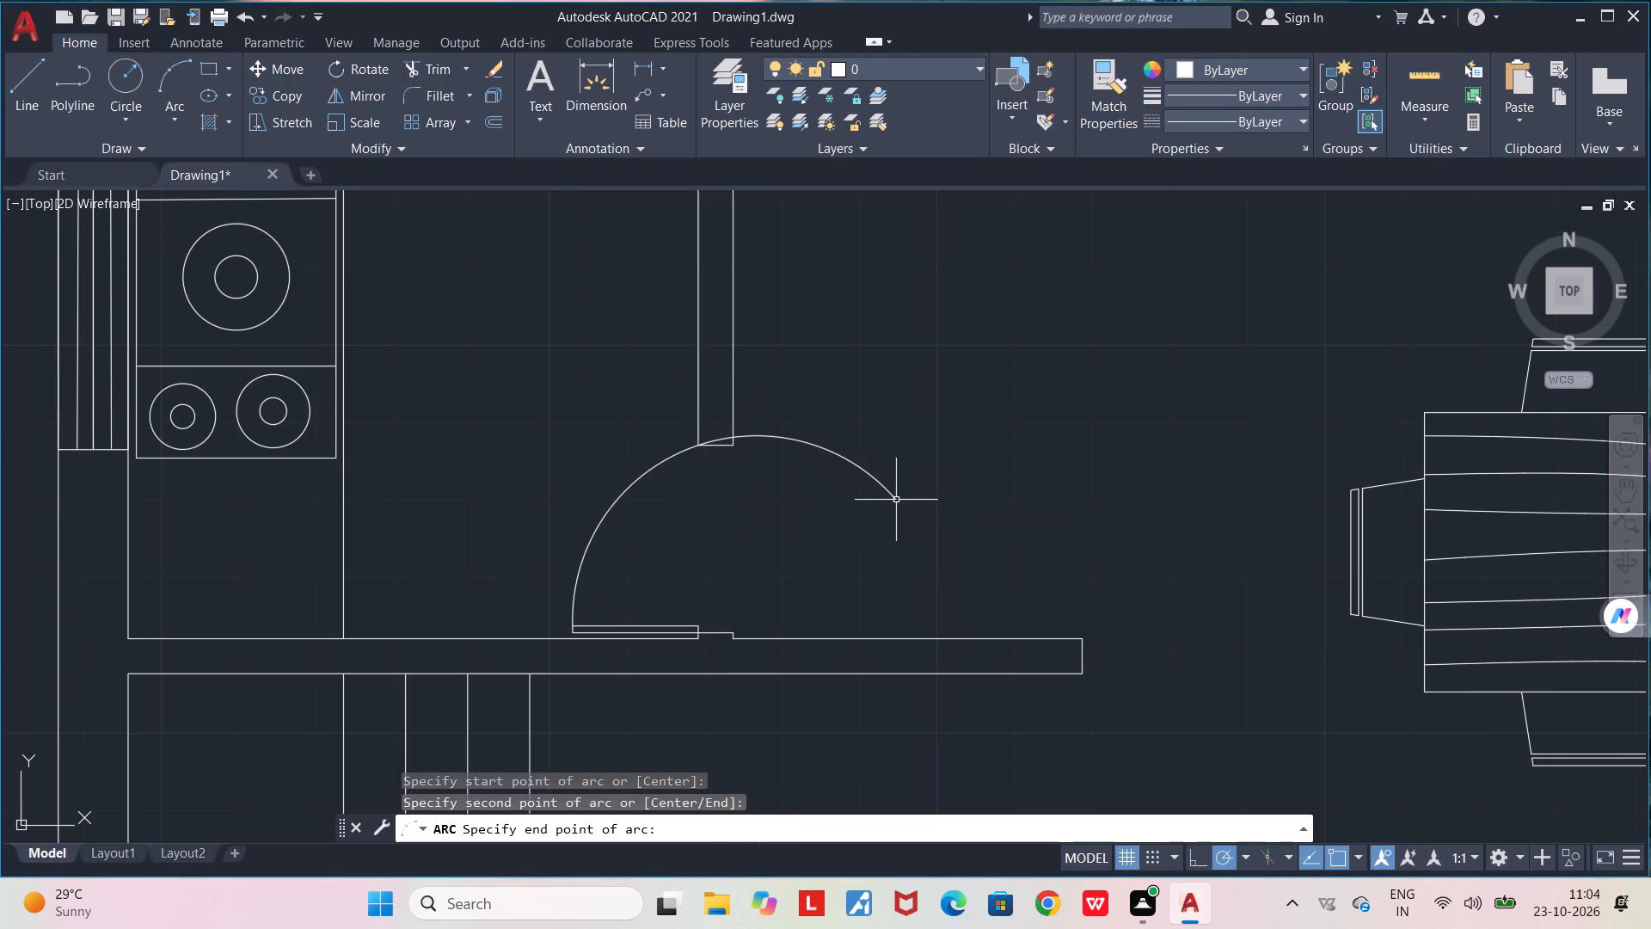
Trim the kitchen's swing arc in the hall and inside the wall thickness, leaving only the door swing.
{"action": "type", "text": "TR"}
{"action": "key", "text": "Return"}
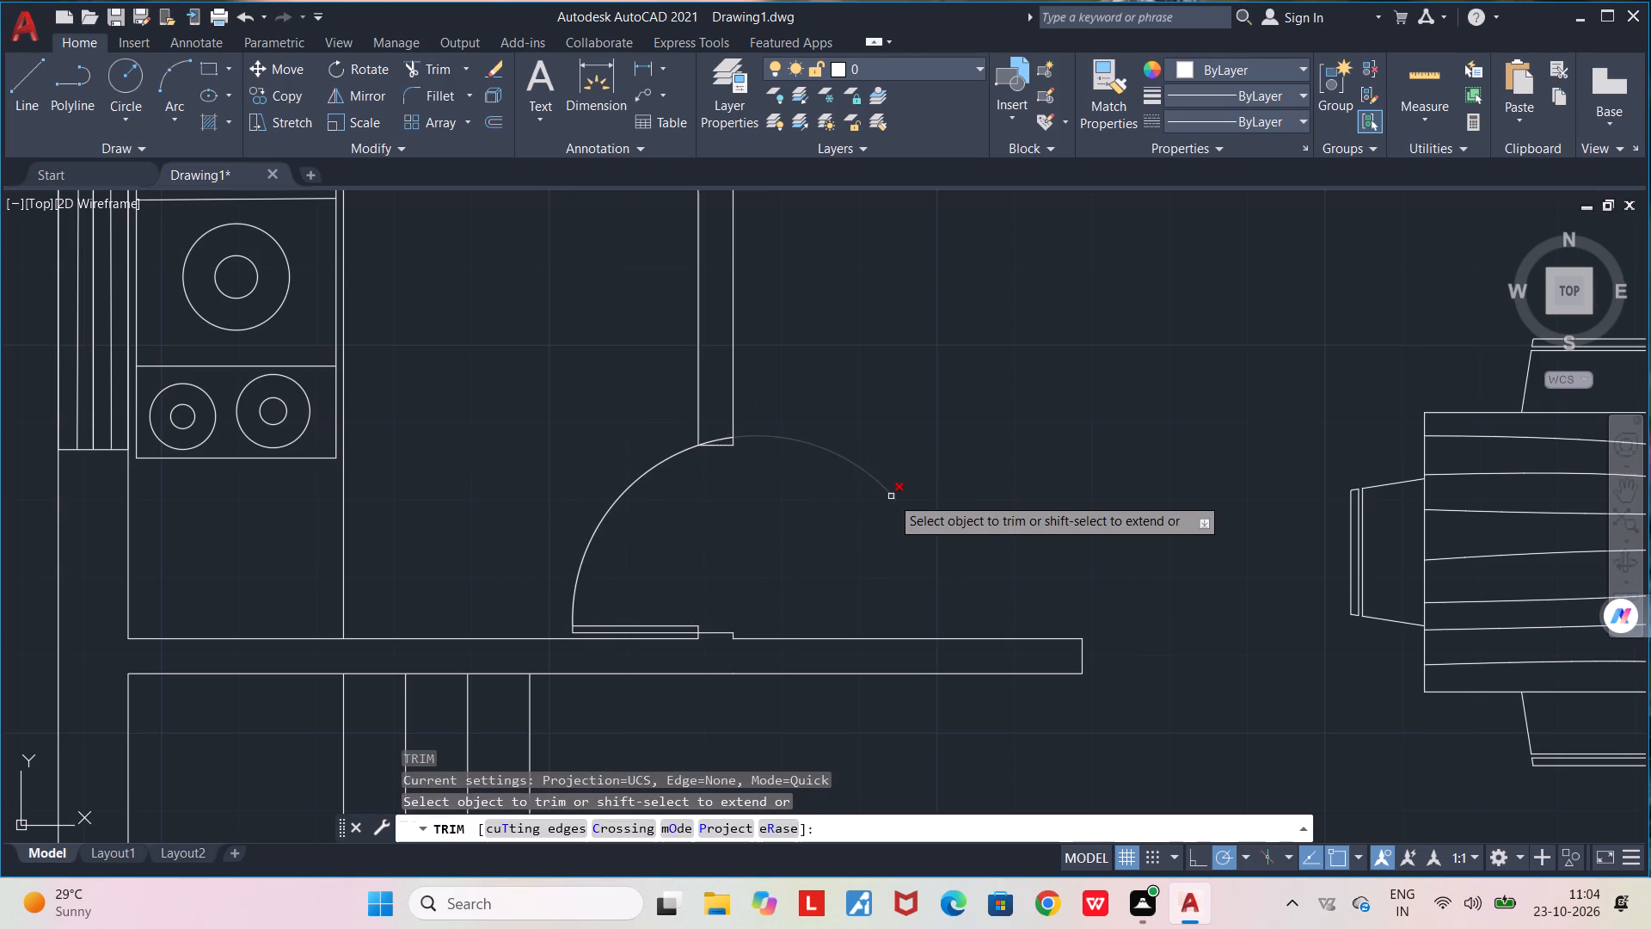
{"action": "left_click", "coordinate": [891, 496]}
{"action": "scroll", "coordinate": [721, 437], "scroll_direction": "up", "scroll_amount": 3}
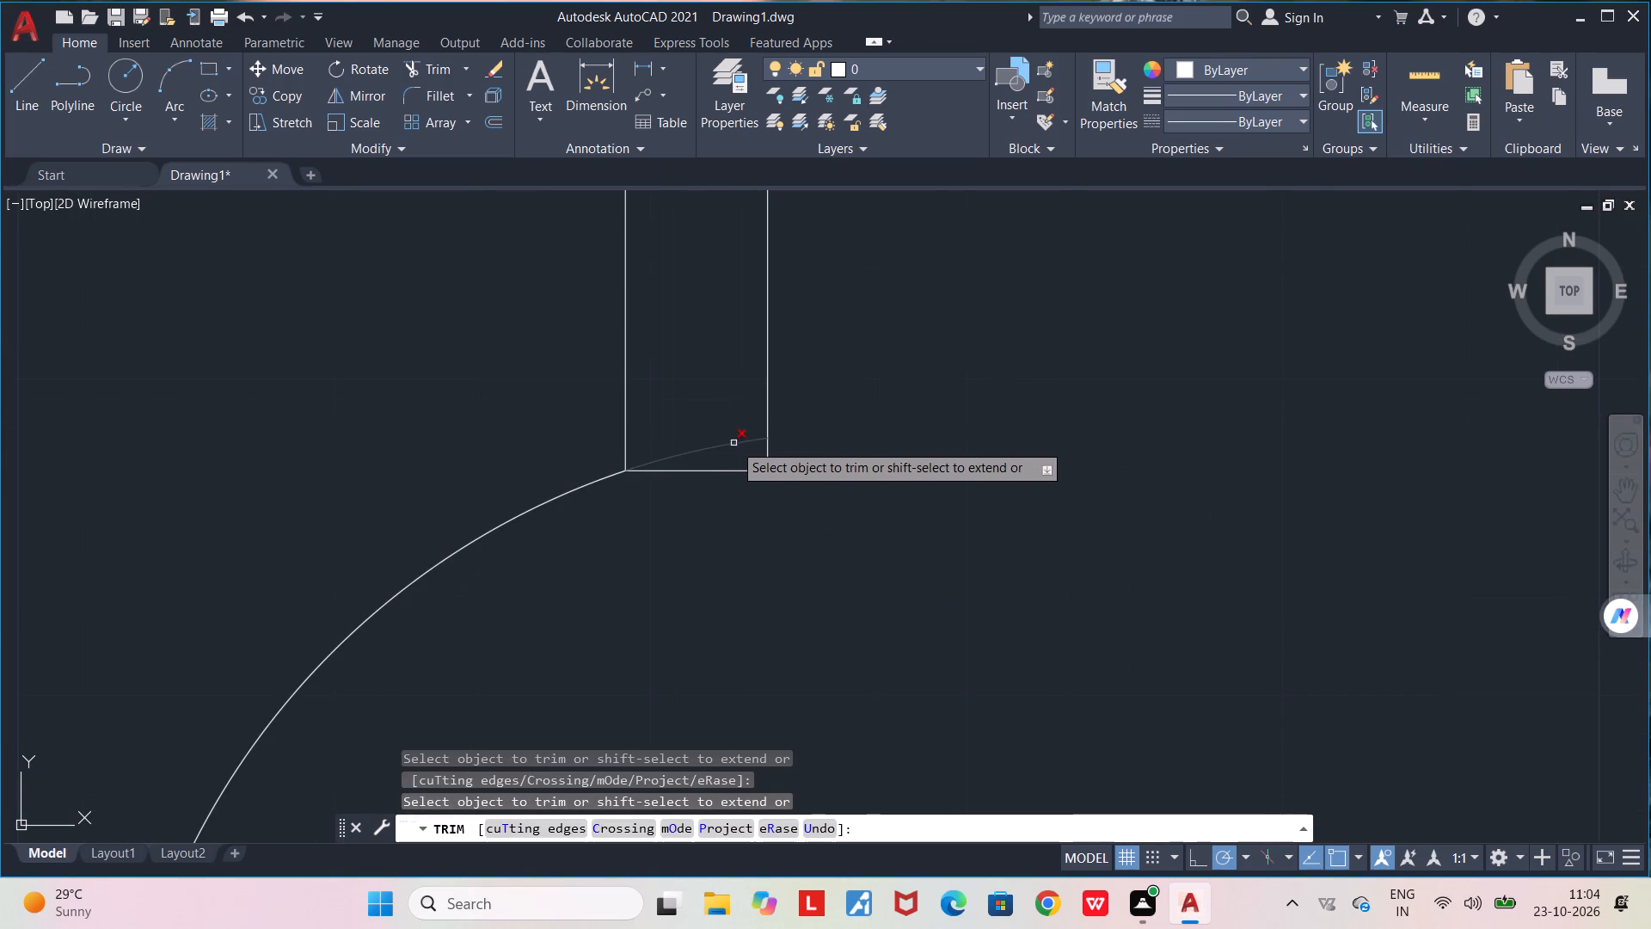
{"action": "left_click", "coordinate": [734, 443]}
{"action": "scroll", "coordinate": [734, 441], "scroll_direction": "down", "scroll_amount": 3}
{"action": "middle_click_drag", "start_coordinate": [740, 534], "coordinate": [713, 515]}
{"action": "scroll", "coordinate": [713, 515], "scroll_direction": "down", "scroll_amount": 2}
{"action": "key", "text": "Escape"}
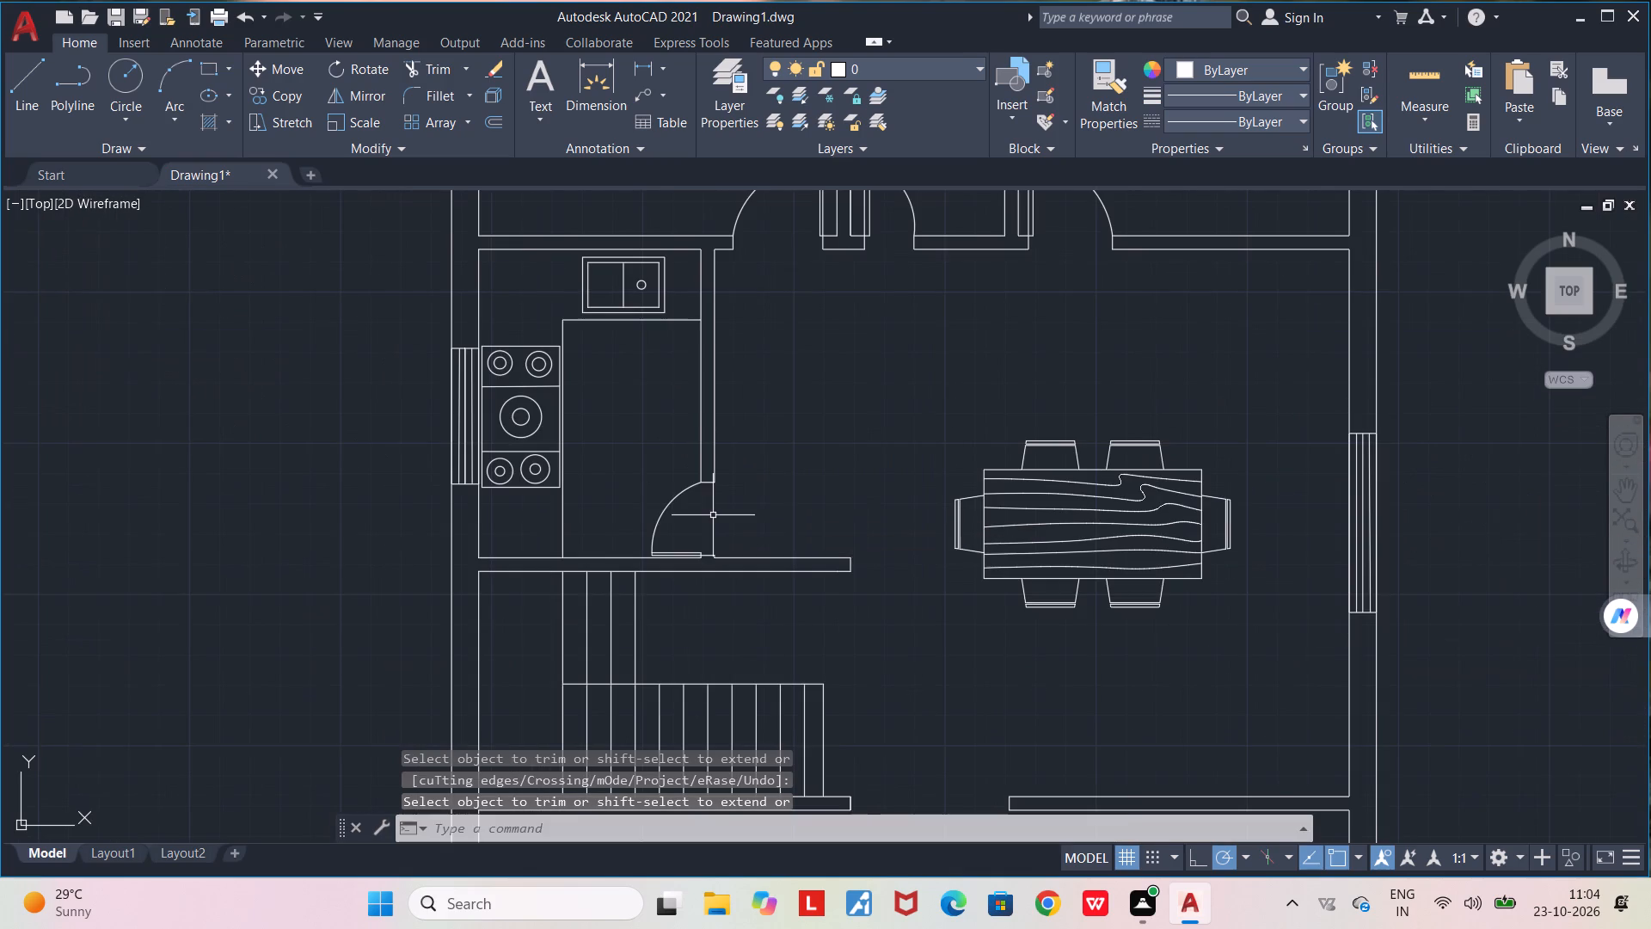
Draw a door leaf about 2'-5" tall and 1.4" wide with lines, rising from the top corner of the main entrance's left wall end.
{"action": "scroll", "coordinate": [713, 515], "scroll_direction": "down", "scroll_amount": 2}
{"action": "middle_click_drag", "start_coordinate": [711, 515], "coordinate": [611, 485]}
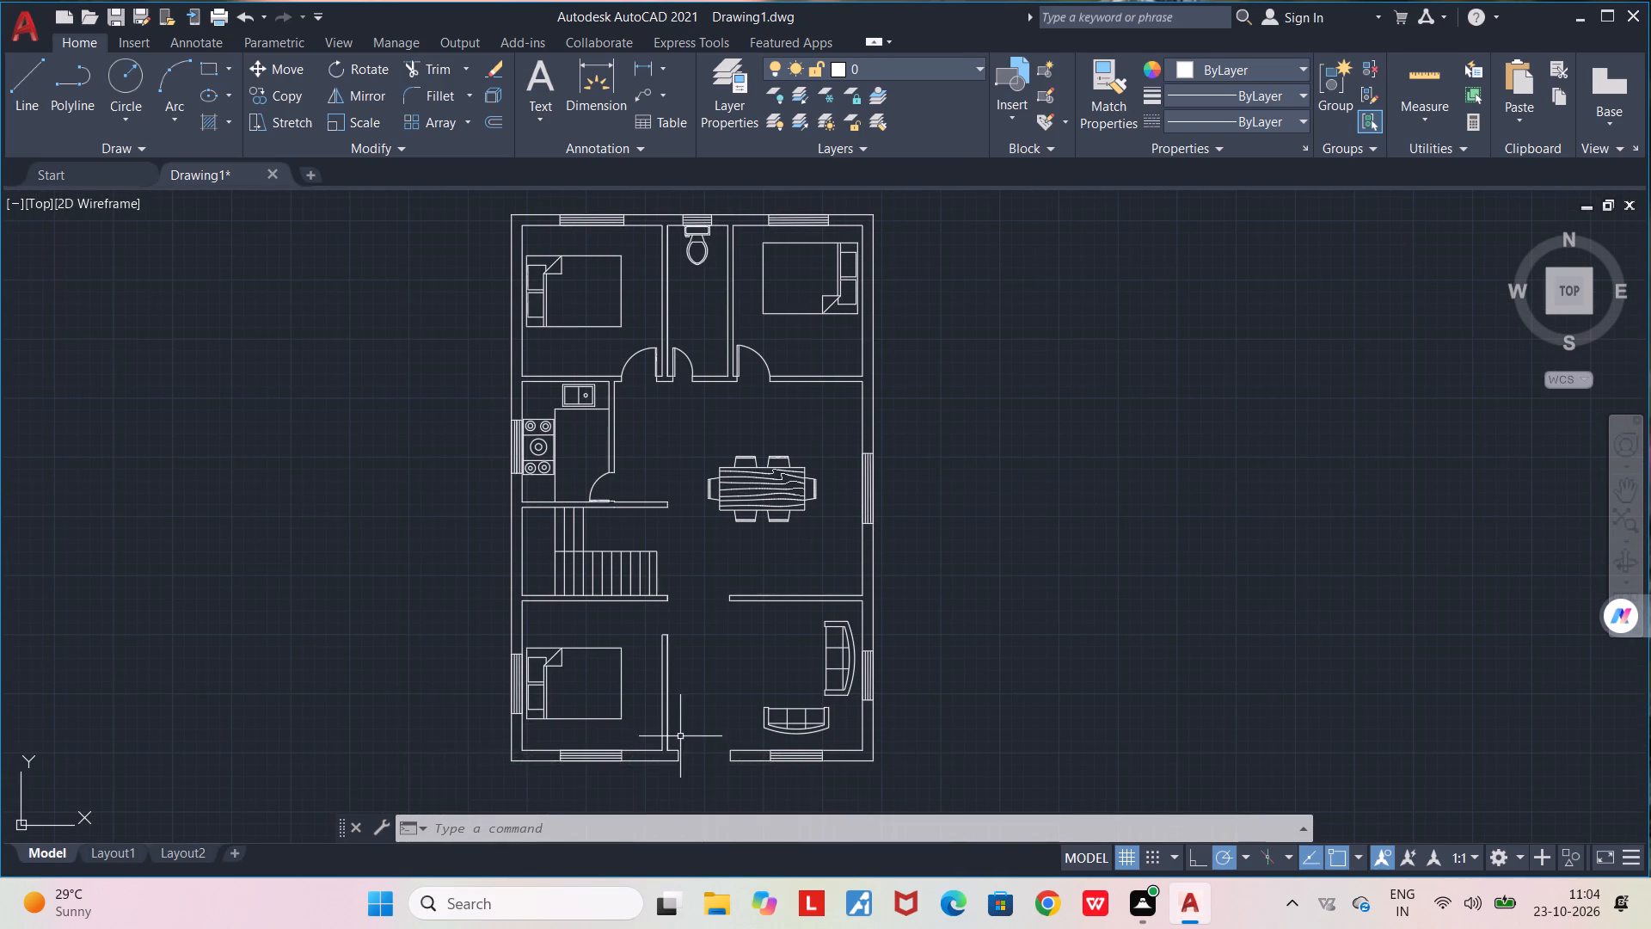
{"action": "middle_click_drag", "start_coordinate": [686, 730], "coordinate": [652, 585]}
{"action": "scroll", "coordinate": [666, 594], "scroll_direction": "up", "scroll_amount": 3}
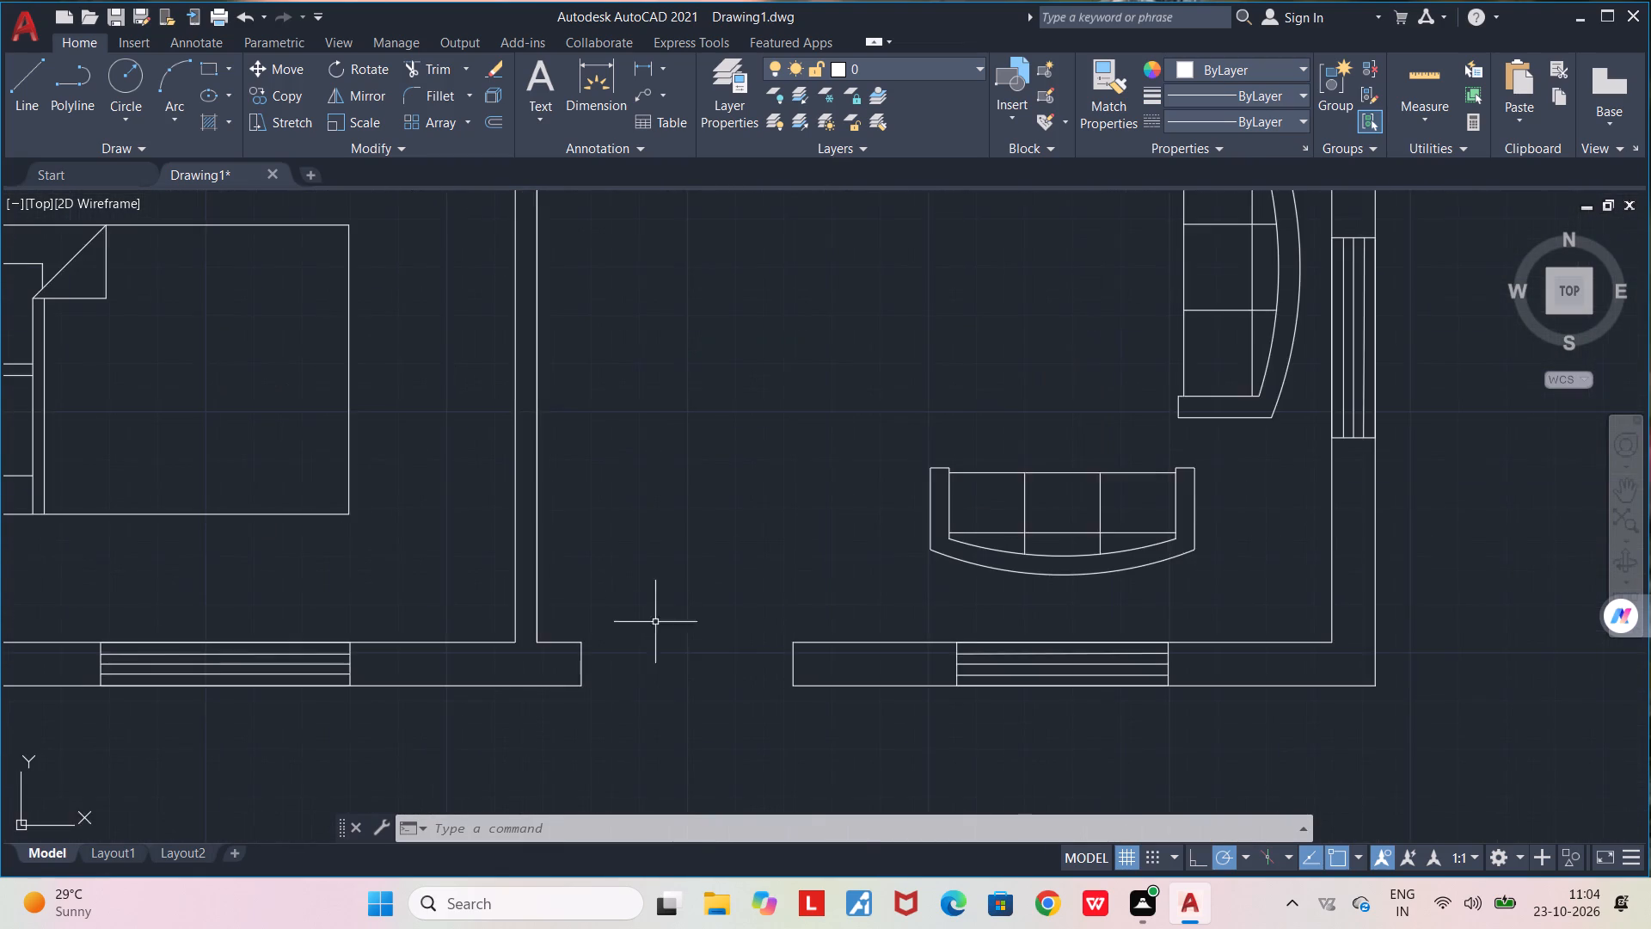
{"action": "middle_click_drag", "start_coordinate": [660, 637], "coordinate": [595, 598]}
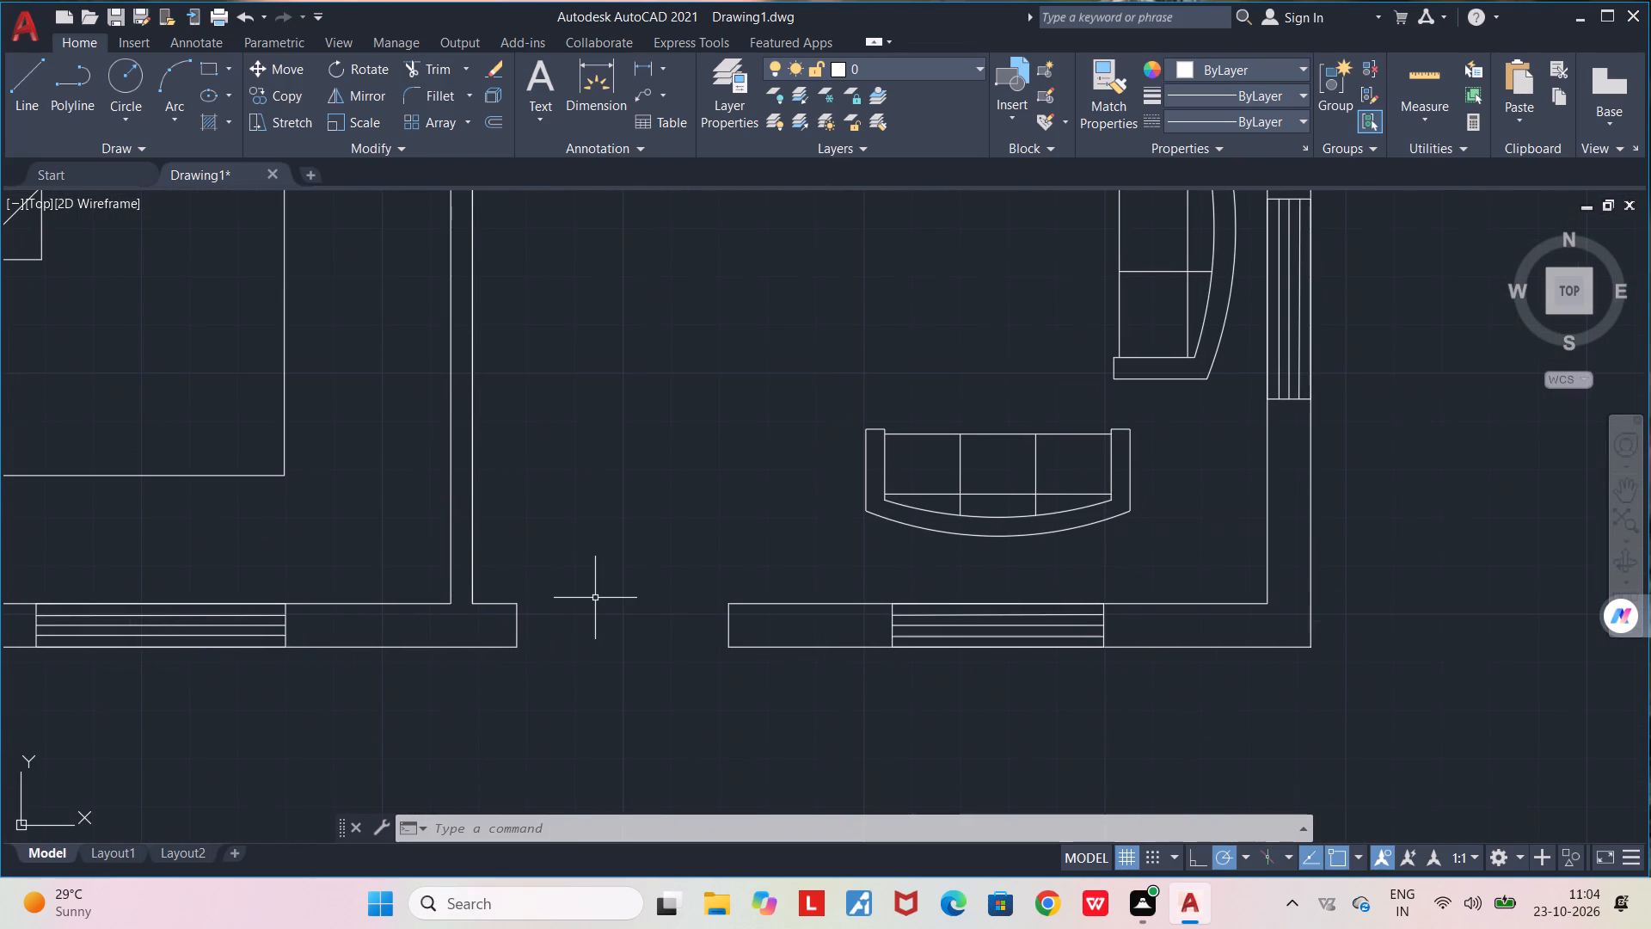
{"action": "key", "text": "l"}
{"action": "key", "text": "Return"}
{"action": "scroll", "coordinate": [509, 604], "scroll_direction": "up", "scroll_amount": 2}
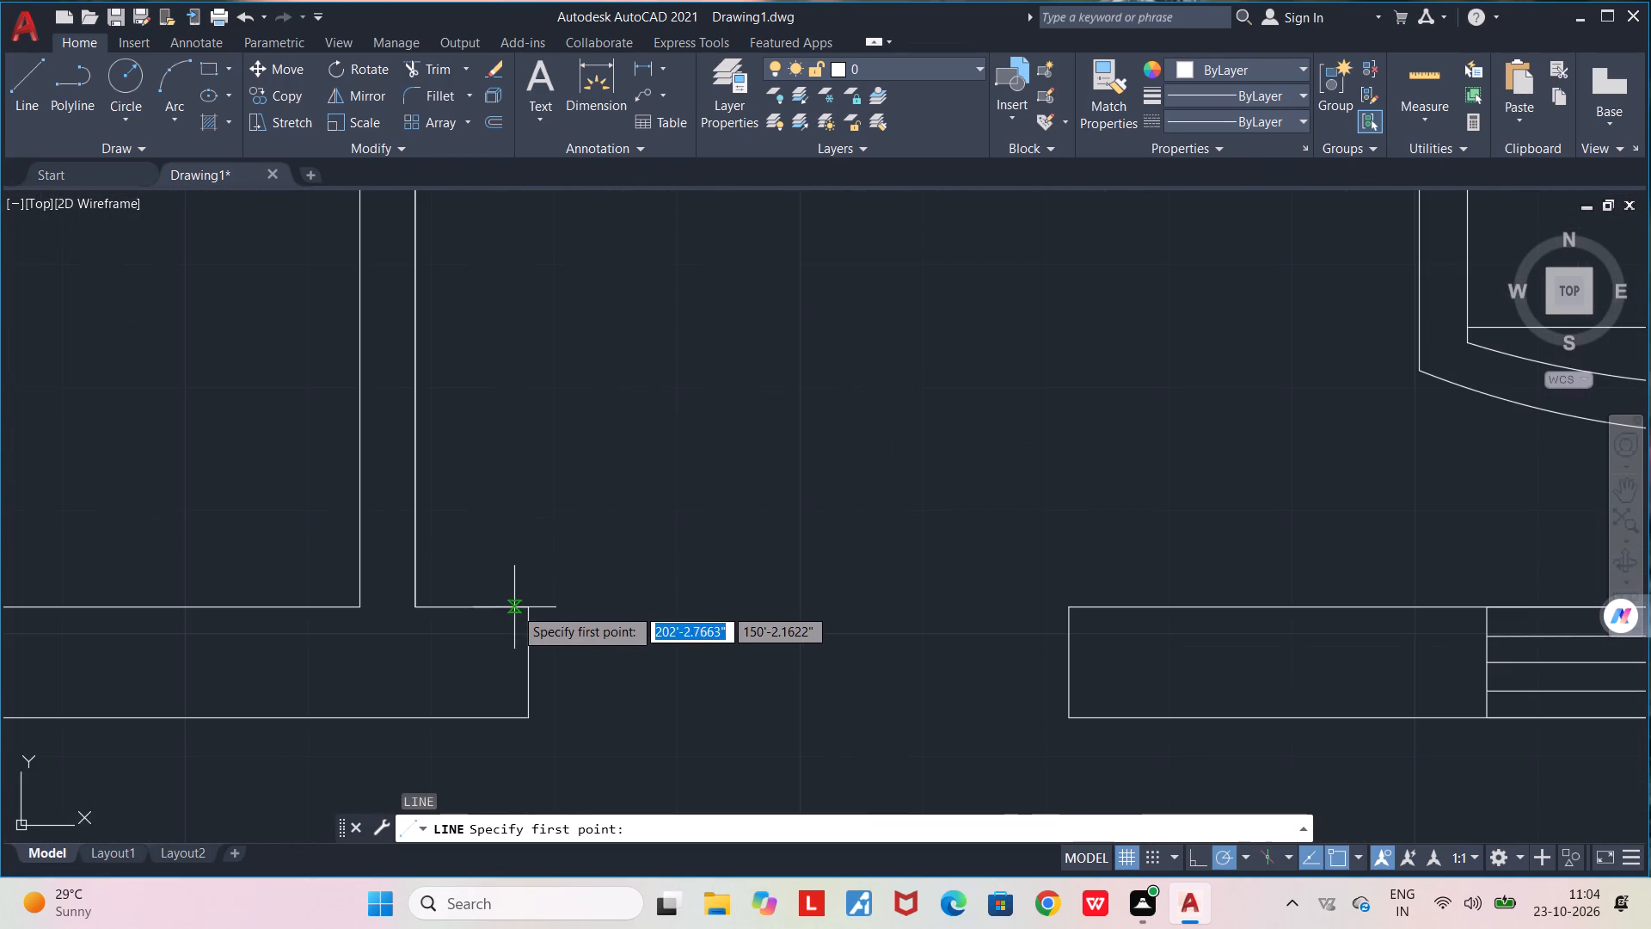
{"action": "left_click", "coordinate": [525, 610]}
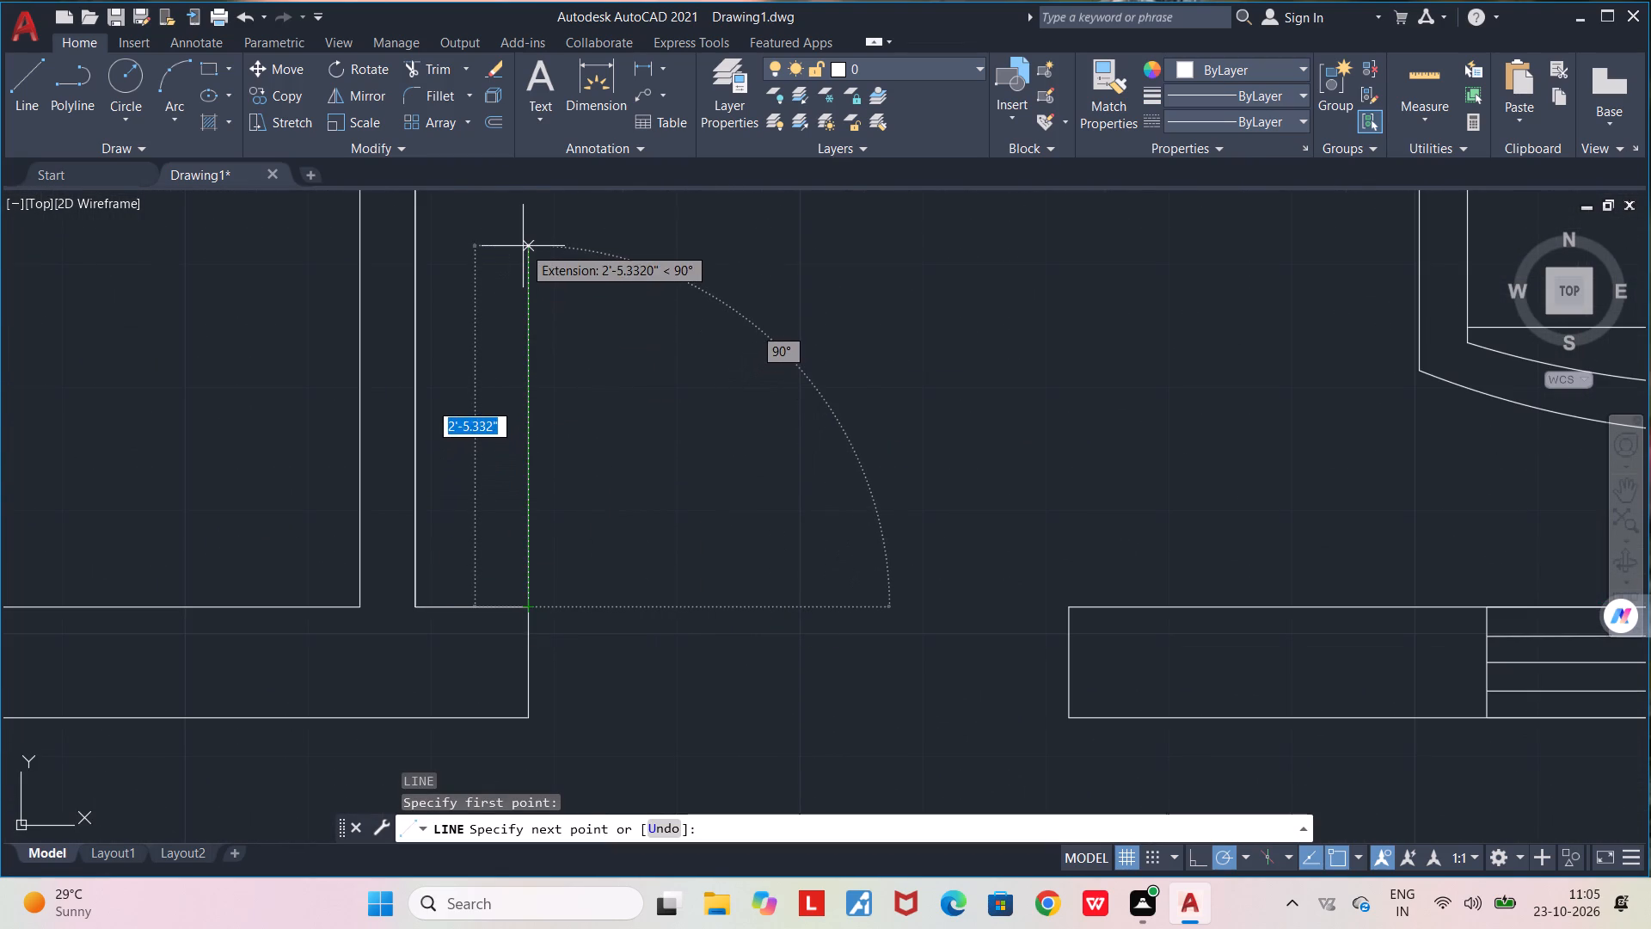
{"action": "left_click", "coordinate": [523, 246]}
{"action": "left_click", "coordinate": [545, 240]}
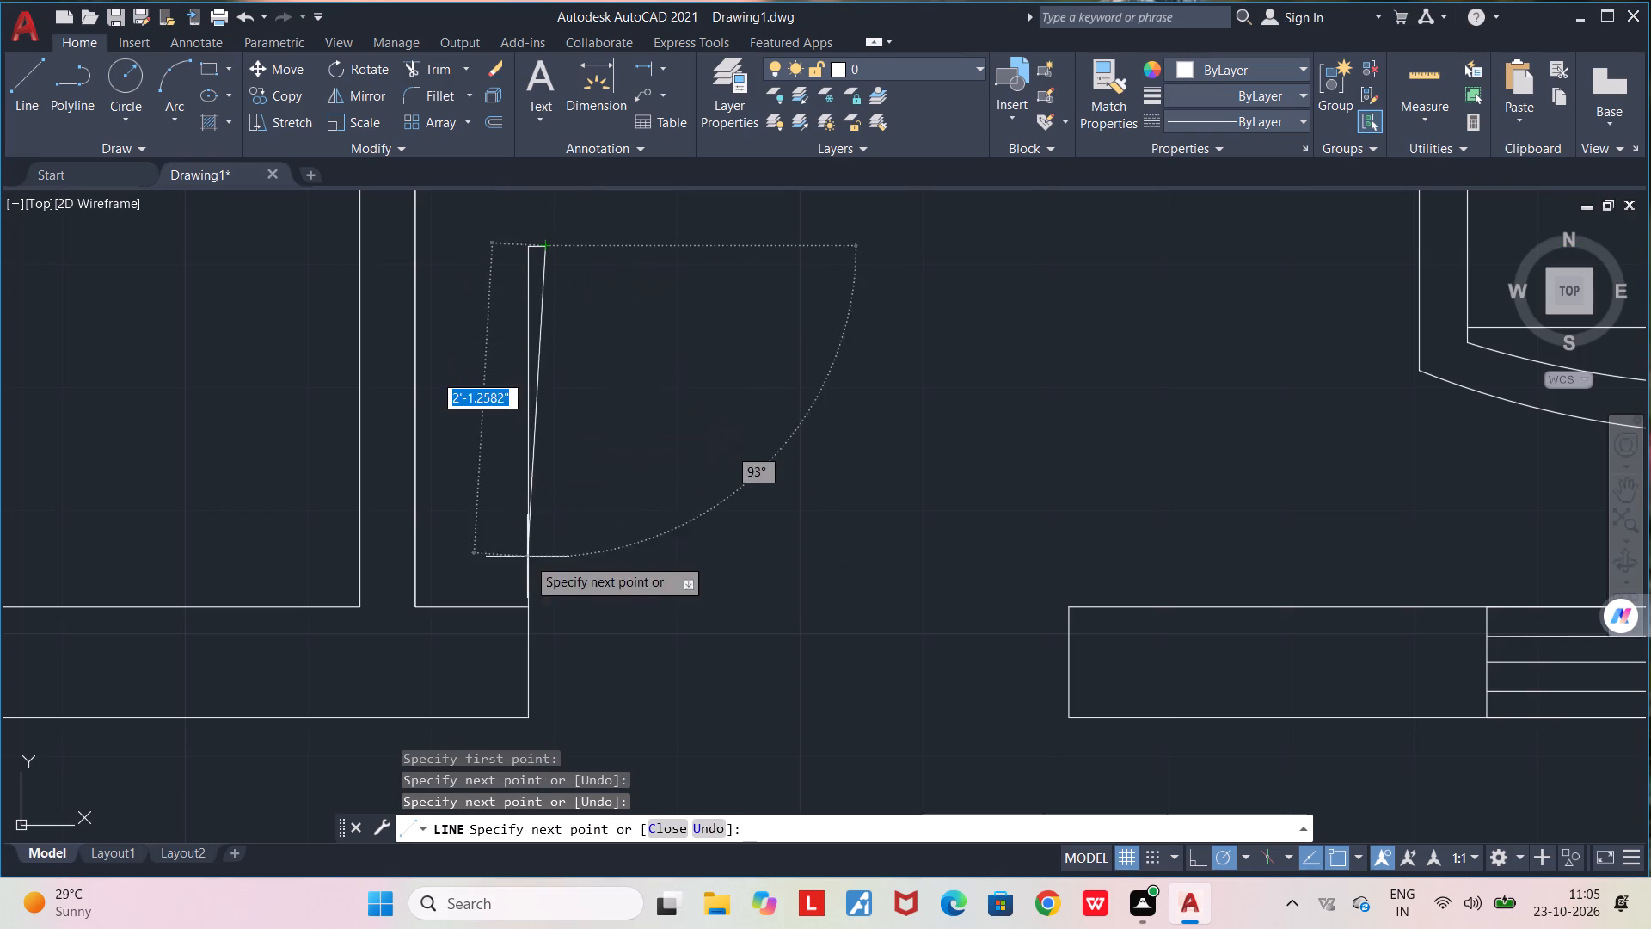
{"action": "left_click", "coordinate": [550, 605]}
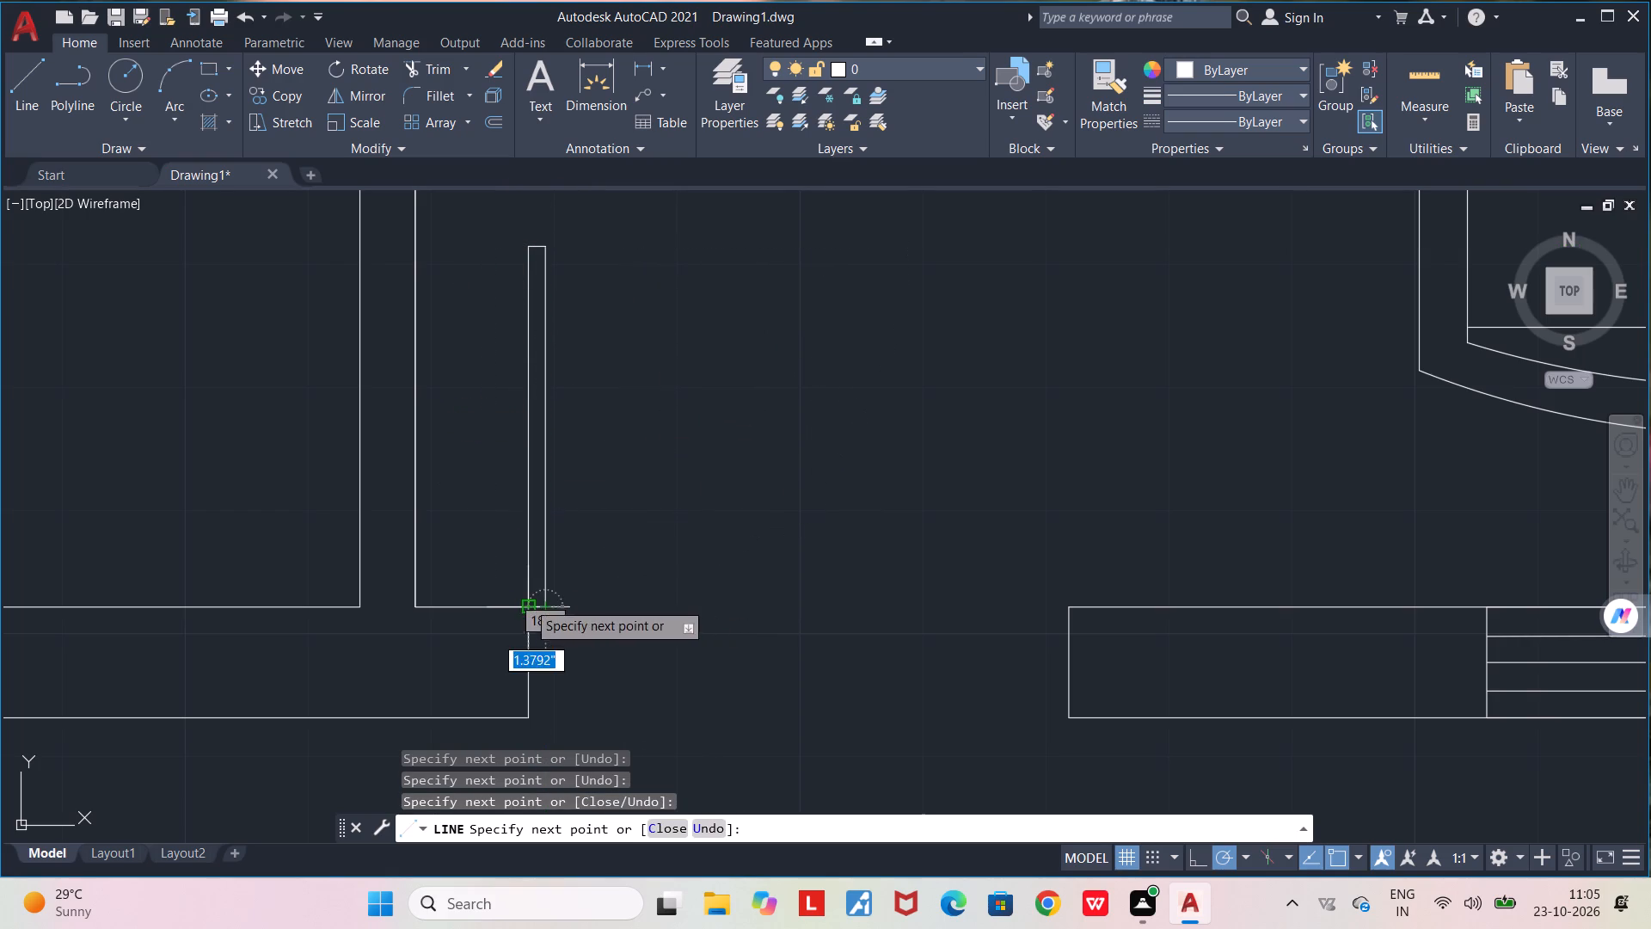
{"action": "left_click", "coordinate": [527, 601]}
{"action": "key", "text": "space"}
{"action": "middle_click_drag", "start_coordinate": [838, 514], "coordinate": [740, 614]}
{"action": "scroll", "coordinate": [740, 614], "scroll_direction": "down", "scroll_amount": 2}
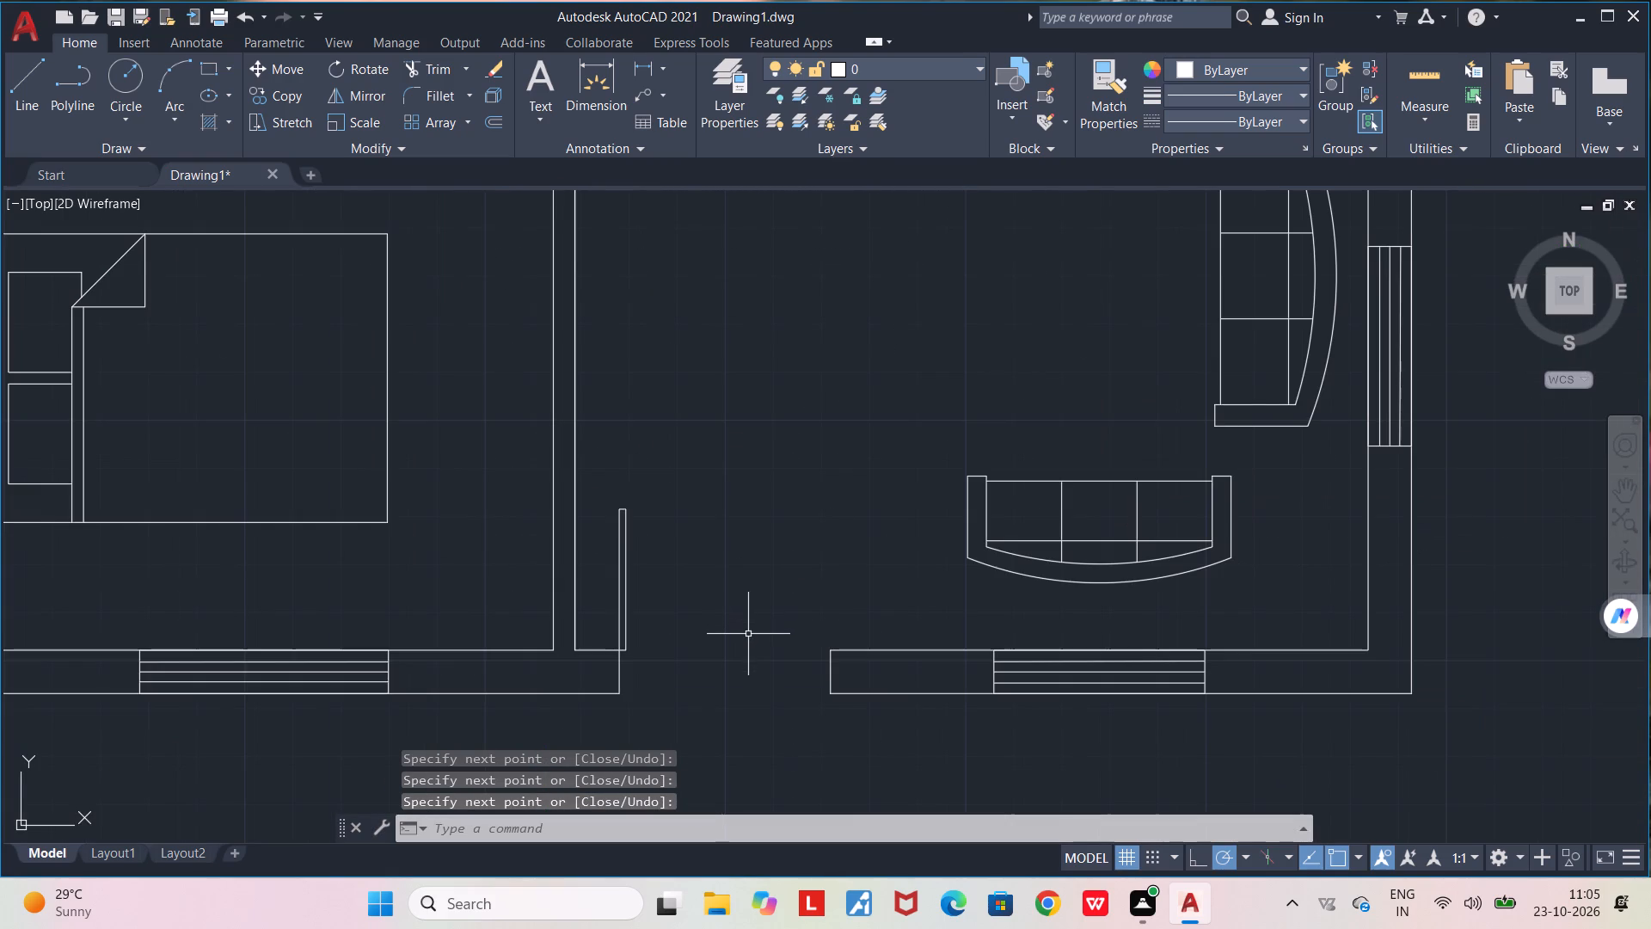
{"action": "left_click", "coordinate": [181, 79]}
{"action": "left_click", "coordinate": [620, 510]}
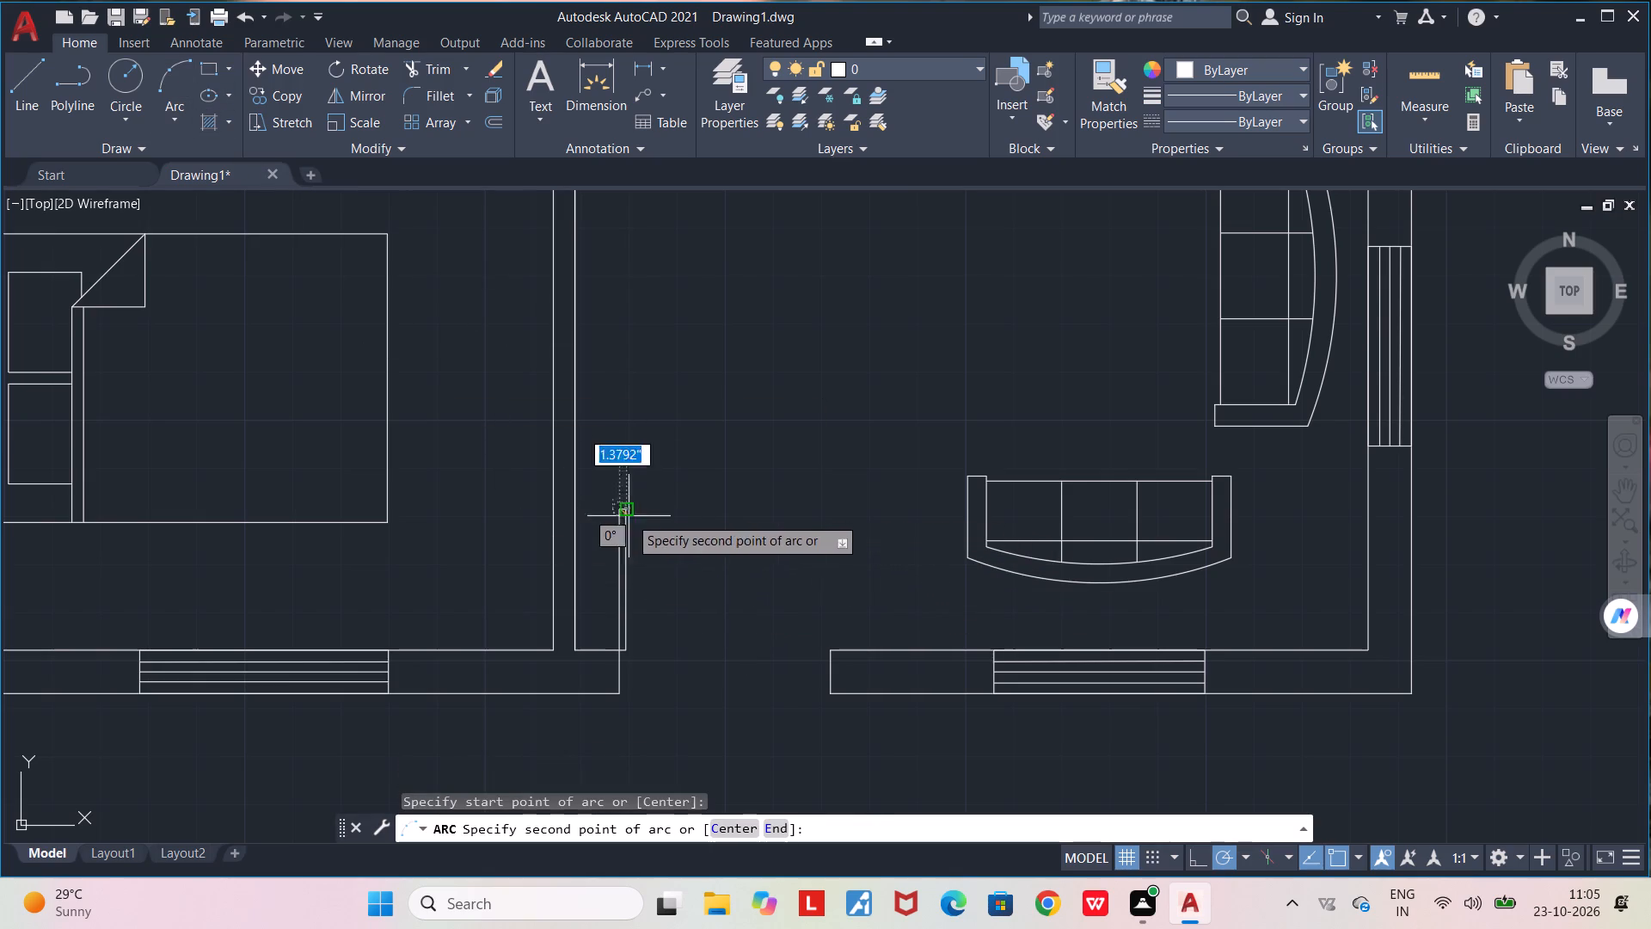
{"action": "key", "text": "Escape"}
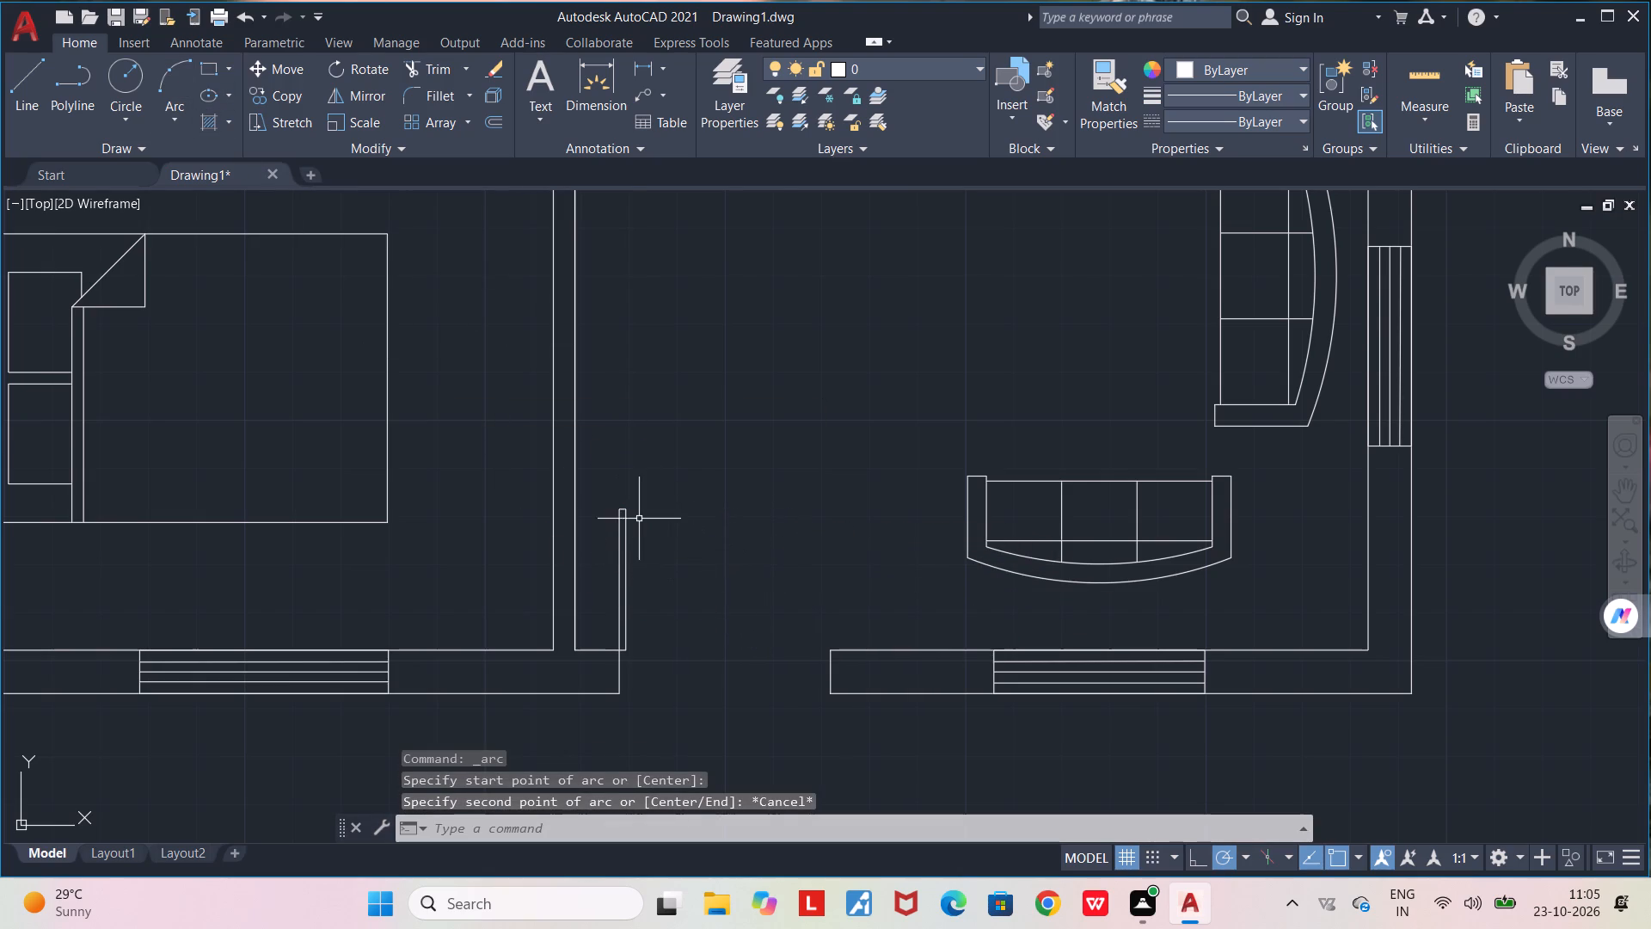
Draw a three-point arc from the entrance leaf's top-right corner through the opening's right wall corner, ending below the outer wall.
{"action": "scroll", "coordinate": [638, 515], "scroll_direction": "up", "scroll_amount": 1}
{"action": "key", "text": "space"}
{"action": "scroll", "coordinate": [635, 514], "scroll_direction": "up", "scroll_amount": 2}
{"action": "left_click", "coordinate": [586, 489]}
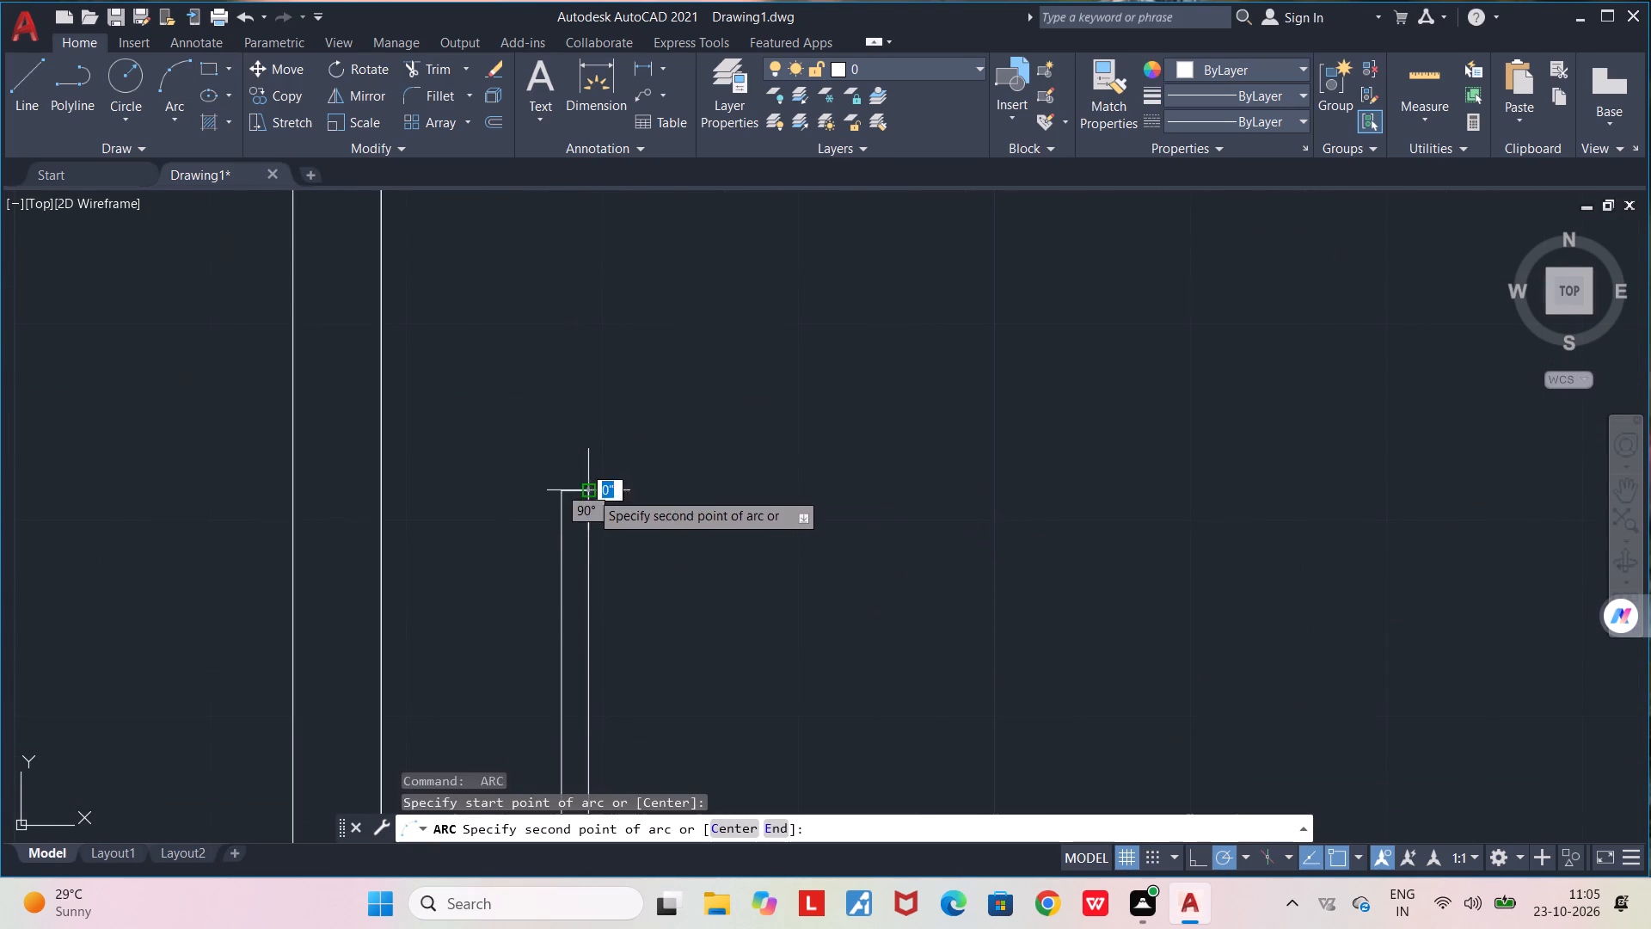
{"action": "scroll", "coordinate": [763, 630], "scroll_direction": "down", "scroll_amount": 3}
{"action": "middle_click_drag", "start_coordinate": [774, 645], "coordinate": [596, 511]}
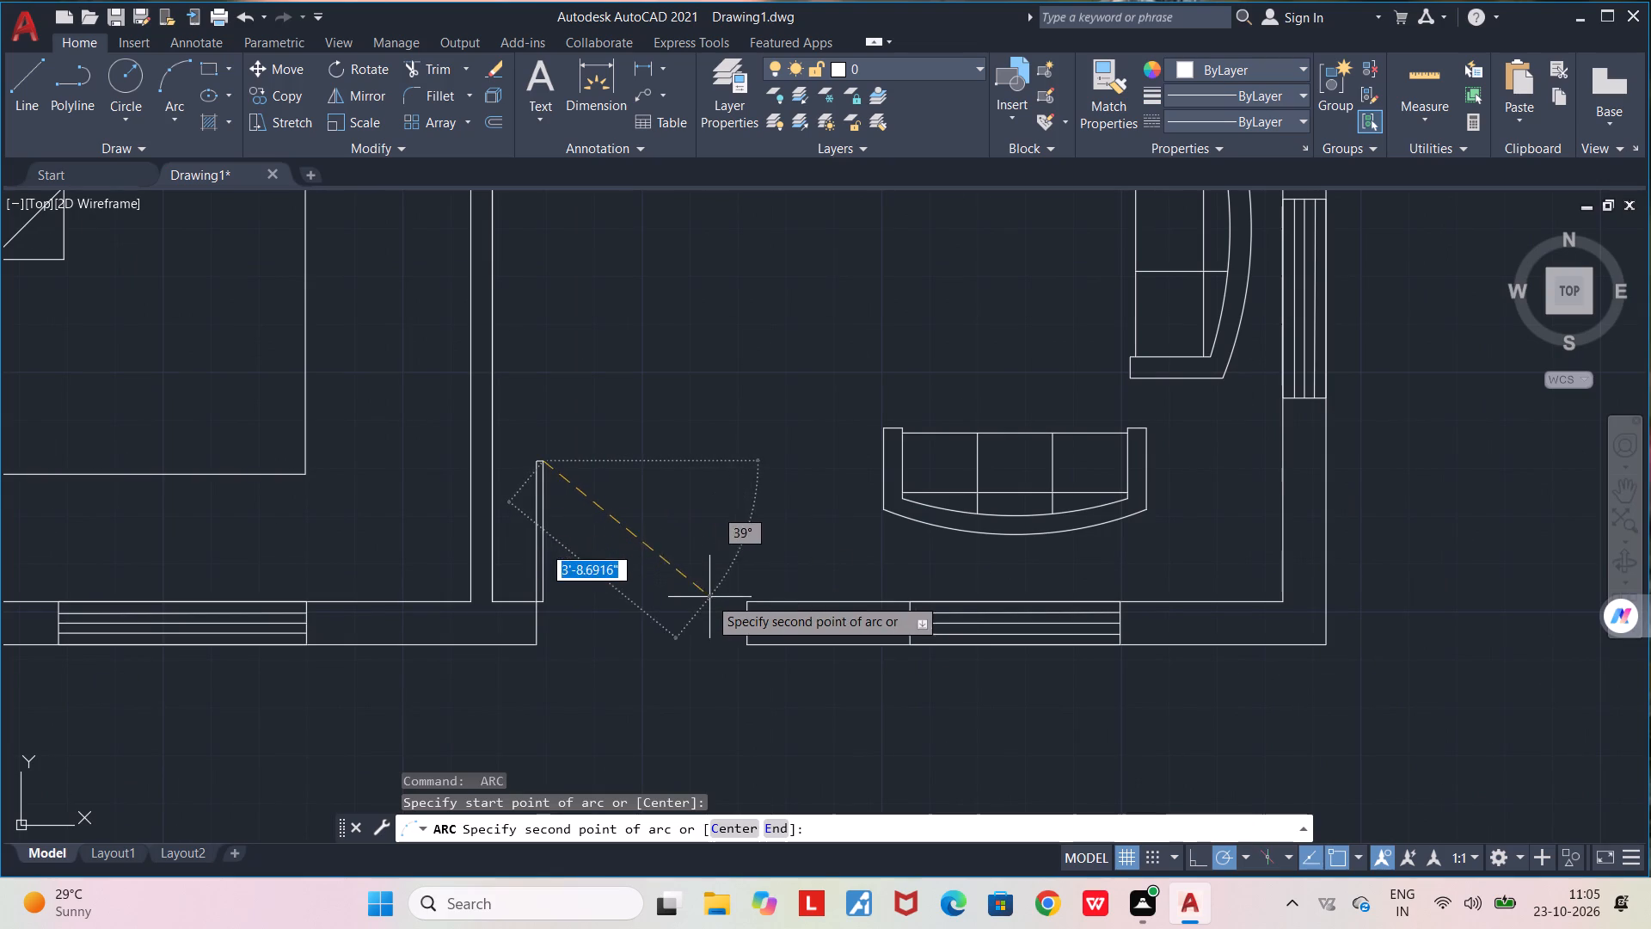
{"action": "left_click", "coordinate": [754, 608]}
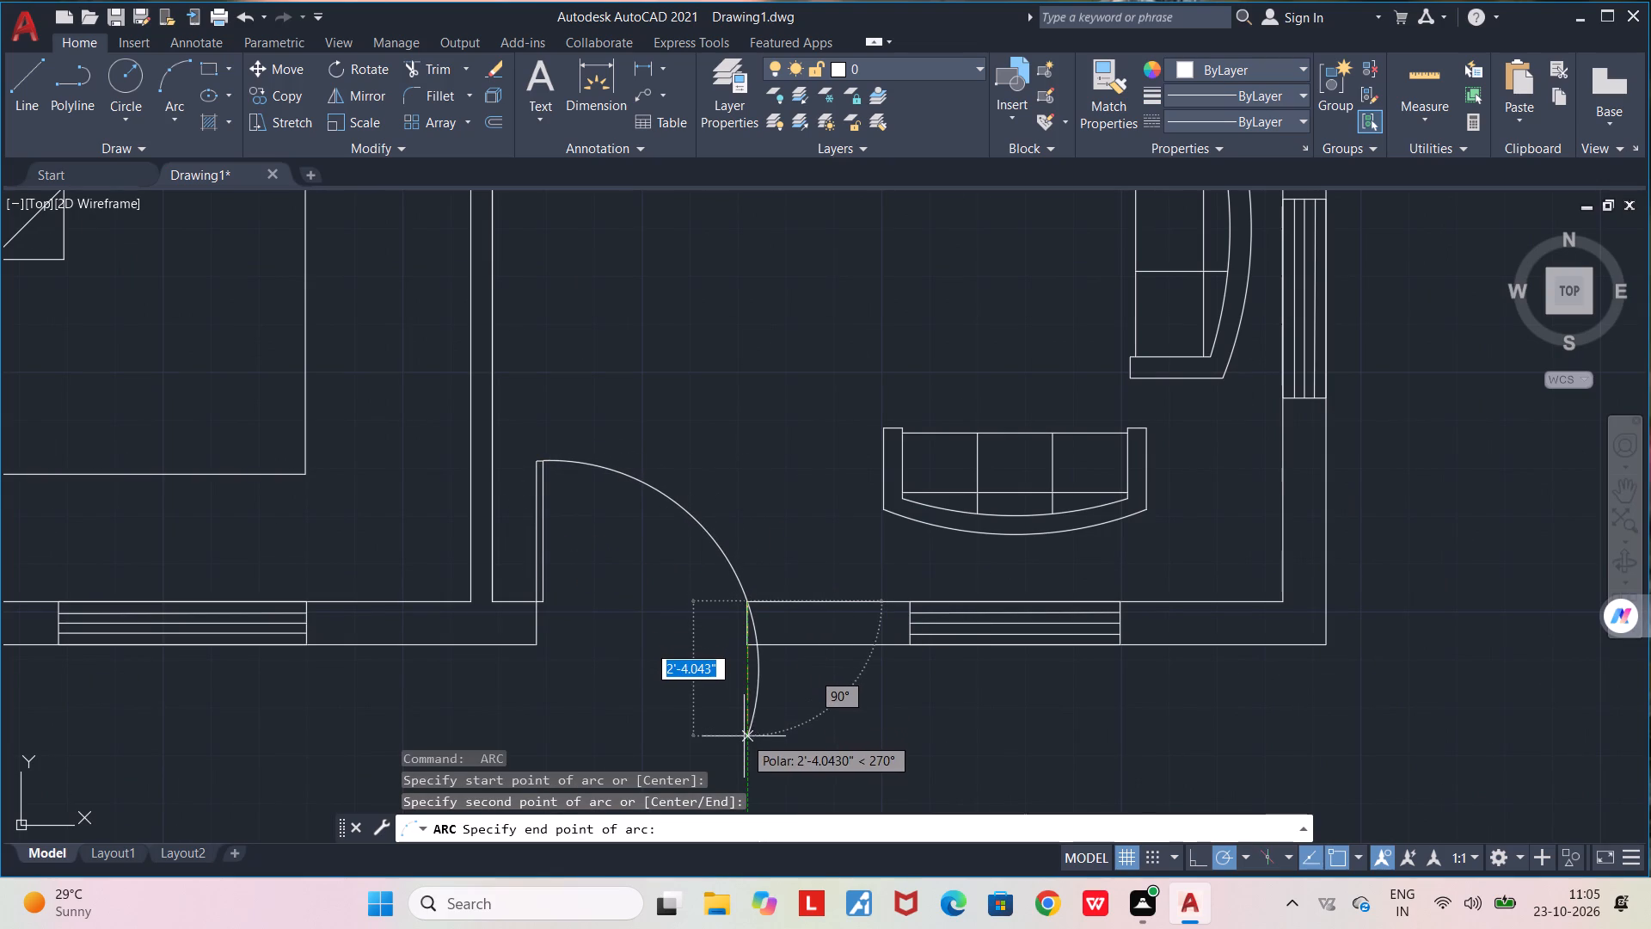
{"action": "left_click", "coordinate": [746, 736]}
Trim the main entrance's swing arc below the outer wall and inside the wall thickness, leaving only the door swing.
{"action": "key", "text": "t"}
{"action": "key", "text": "r"}
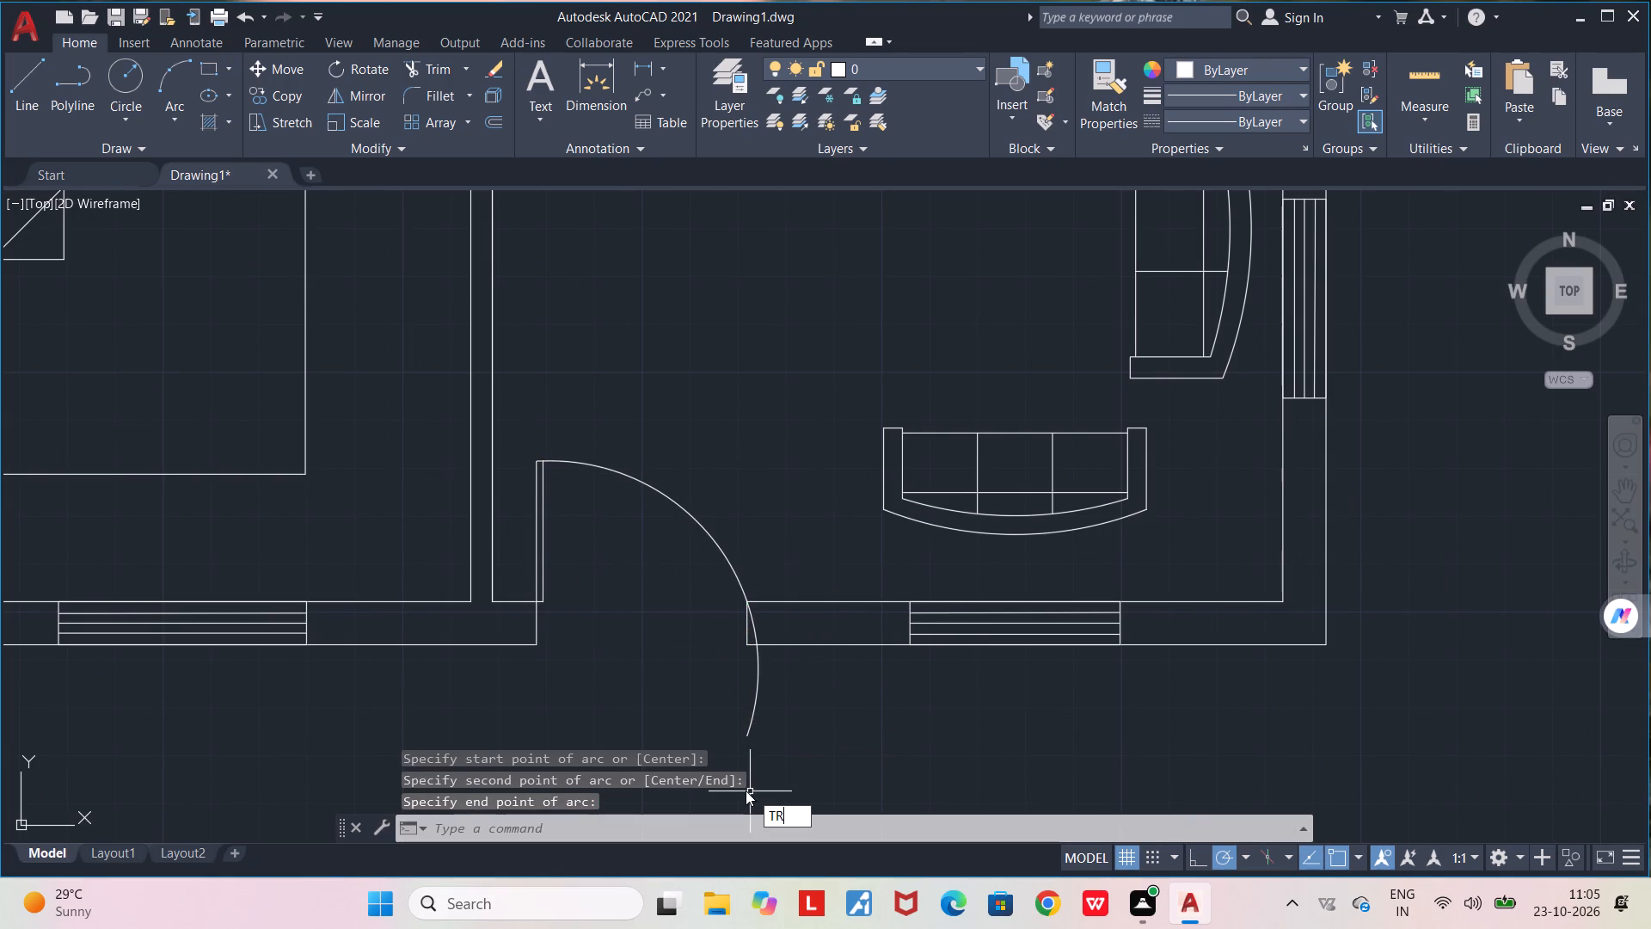
{"action": "key", "text": "Return"}
{"action": "left_click", "coordinate": [758, 702]}
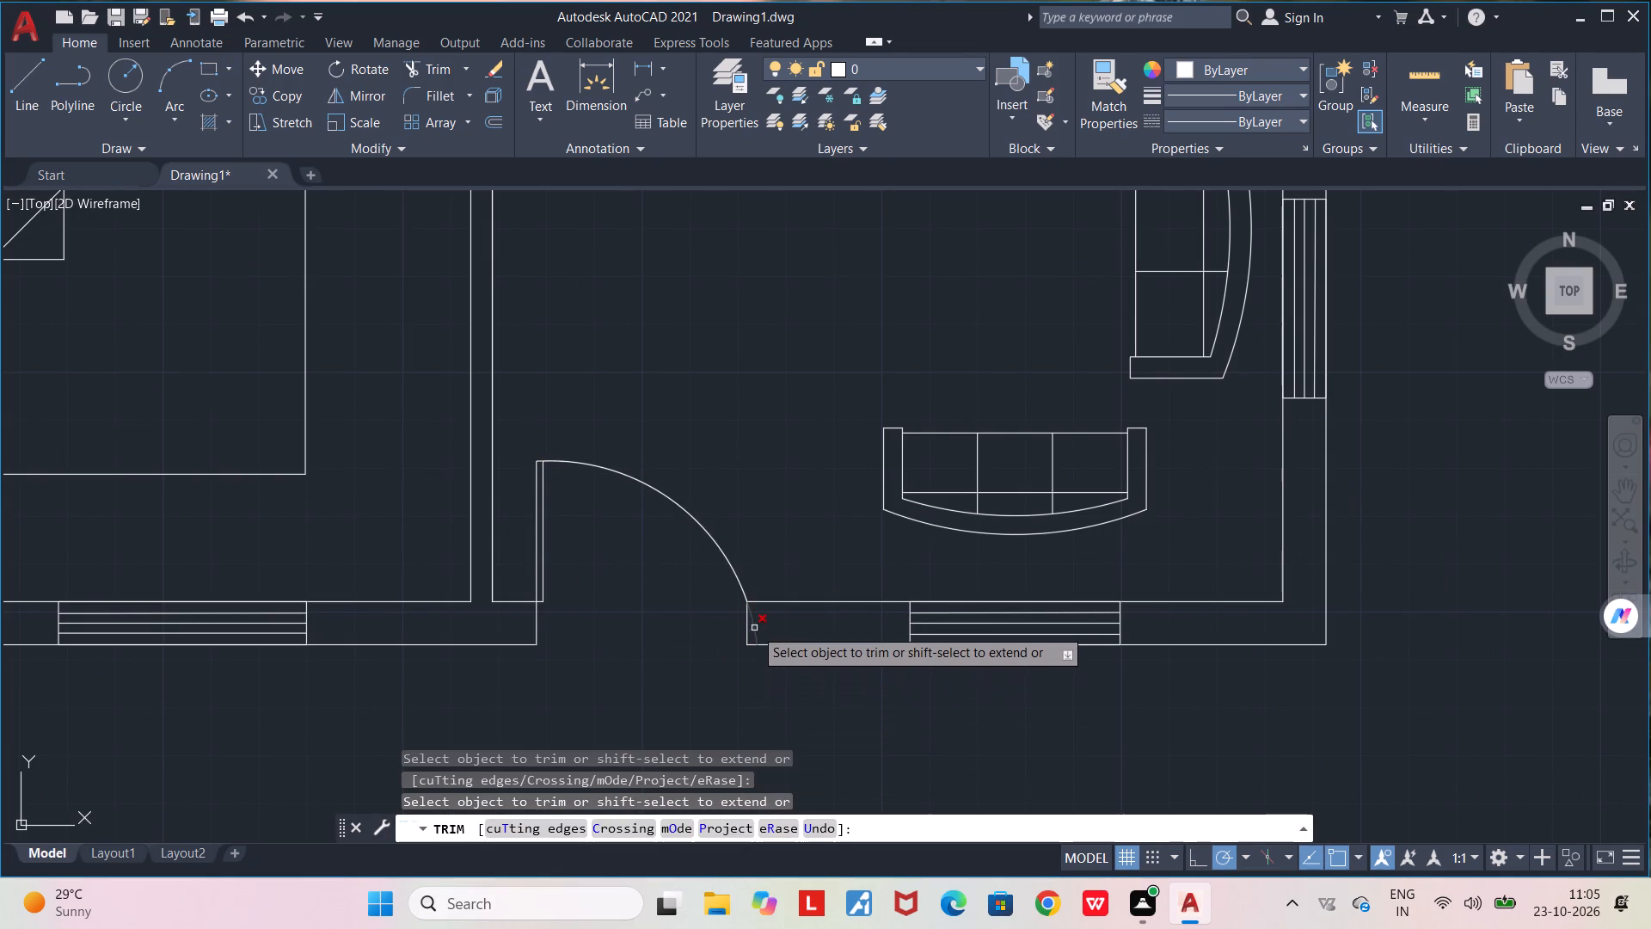
{"action": "left_click", "coordinate": [756, 628]}
{"action": "key", "text": "Escape"}
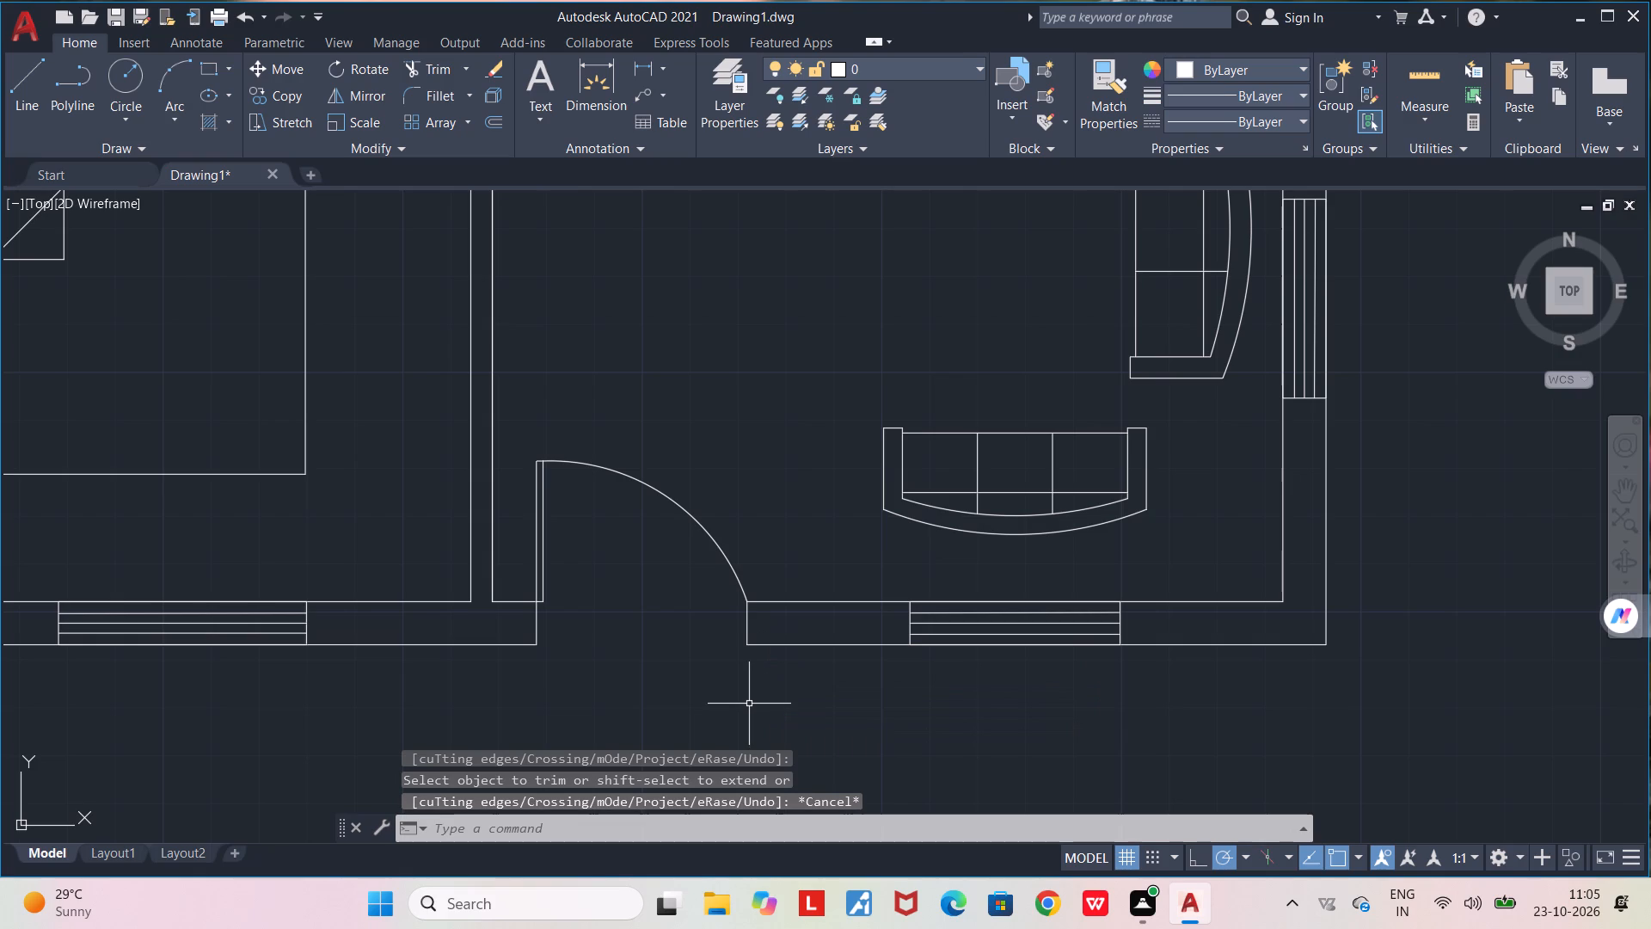
Draw a jamb about 6.1" wide and 3.3" deep with lines under the end of the wall between staircase and front bedroom.
{"action": "scroll", "coordinate": [749, 704], "scroll_direction": "down", "scroll_amount": 1}
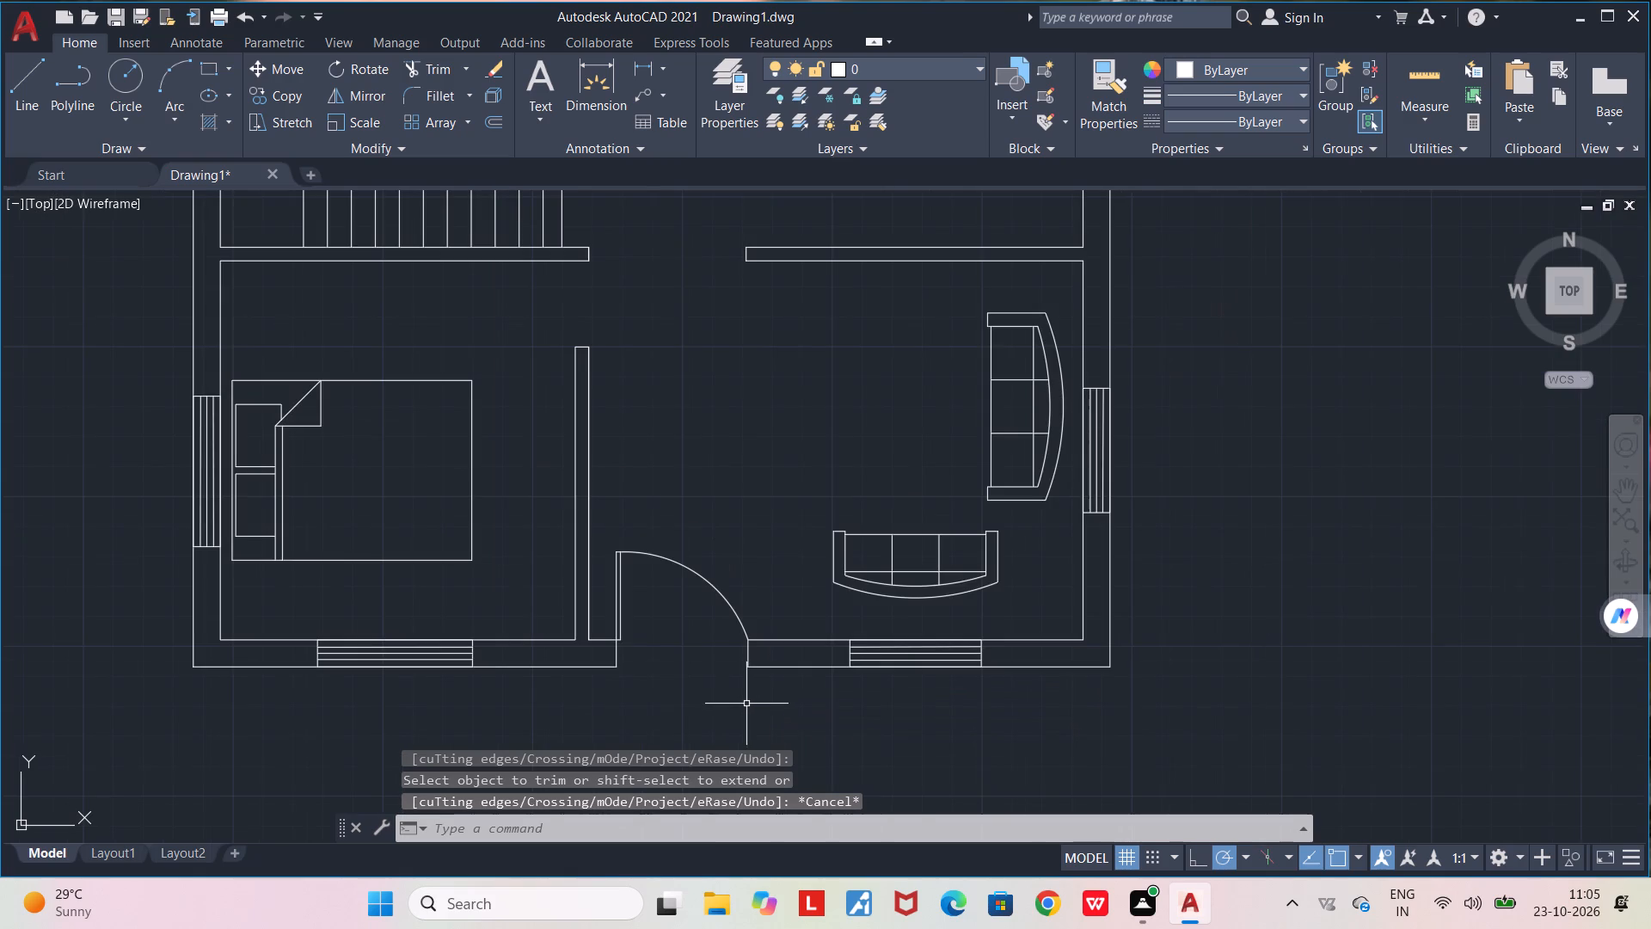
{"action": "middle_click_drag", "start_coordinate": [643, 698], "coordinate": [715, 741]}
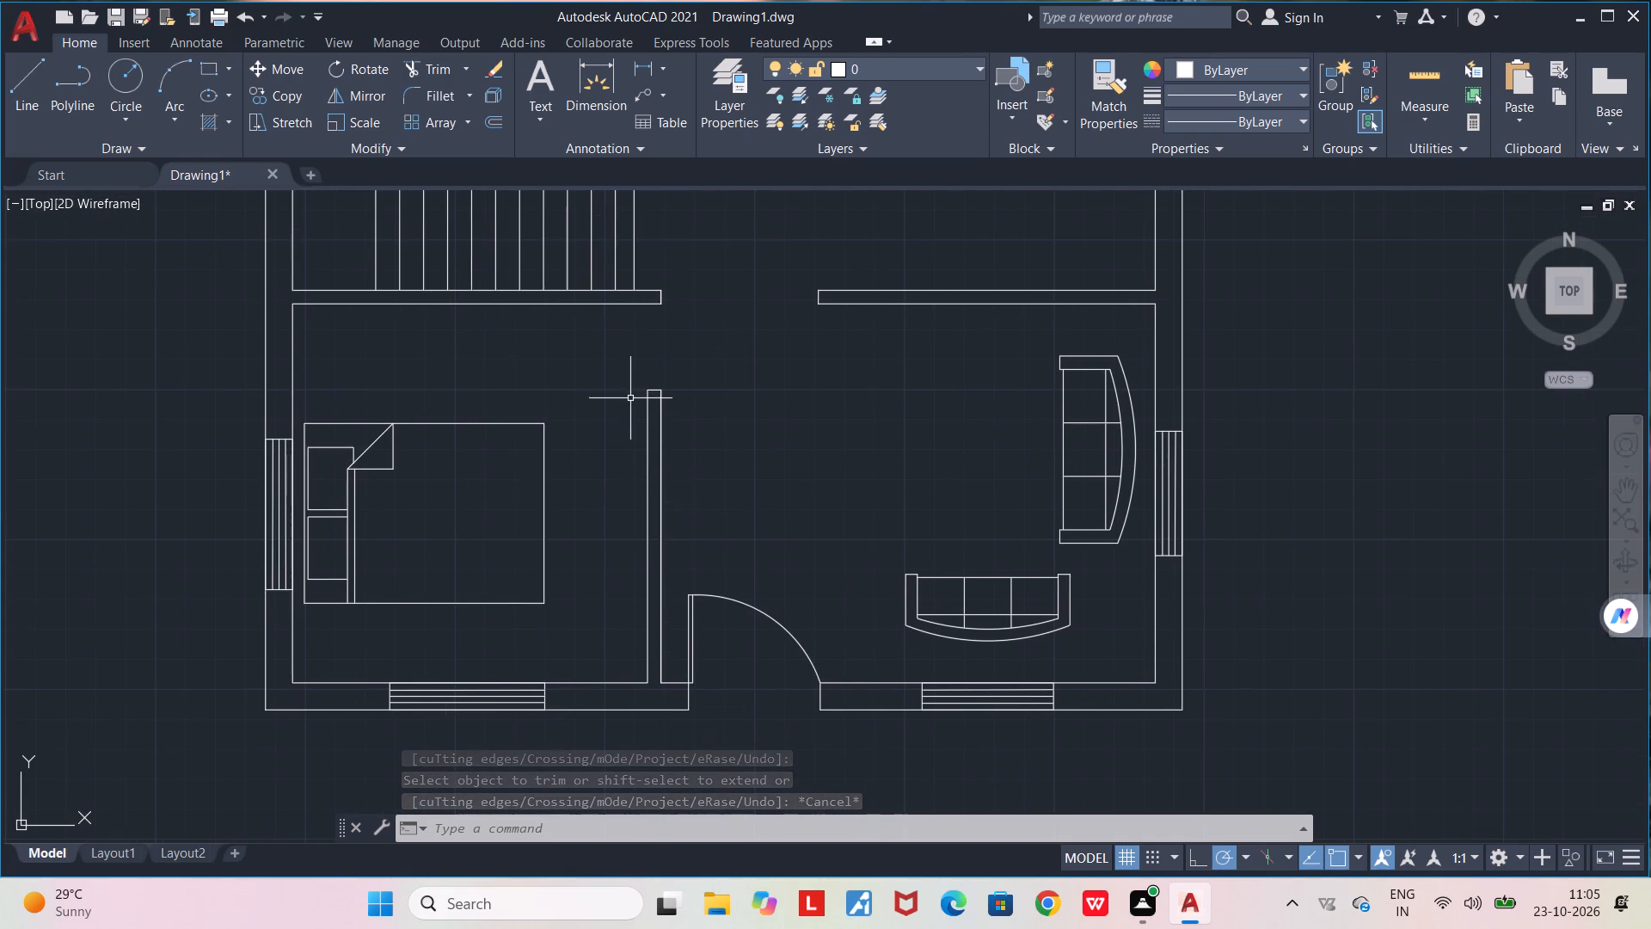
{"action": "middle_click_drag", "start_coordinate": [627, 396], "coordinate": [693, 448]}
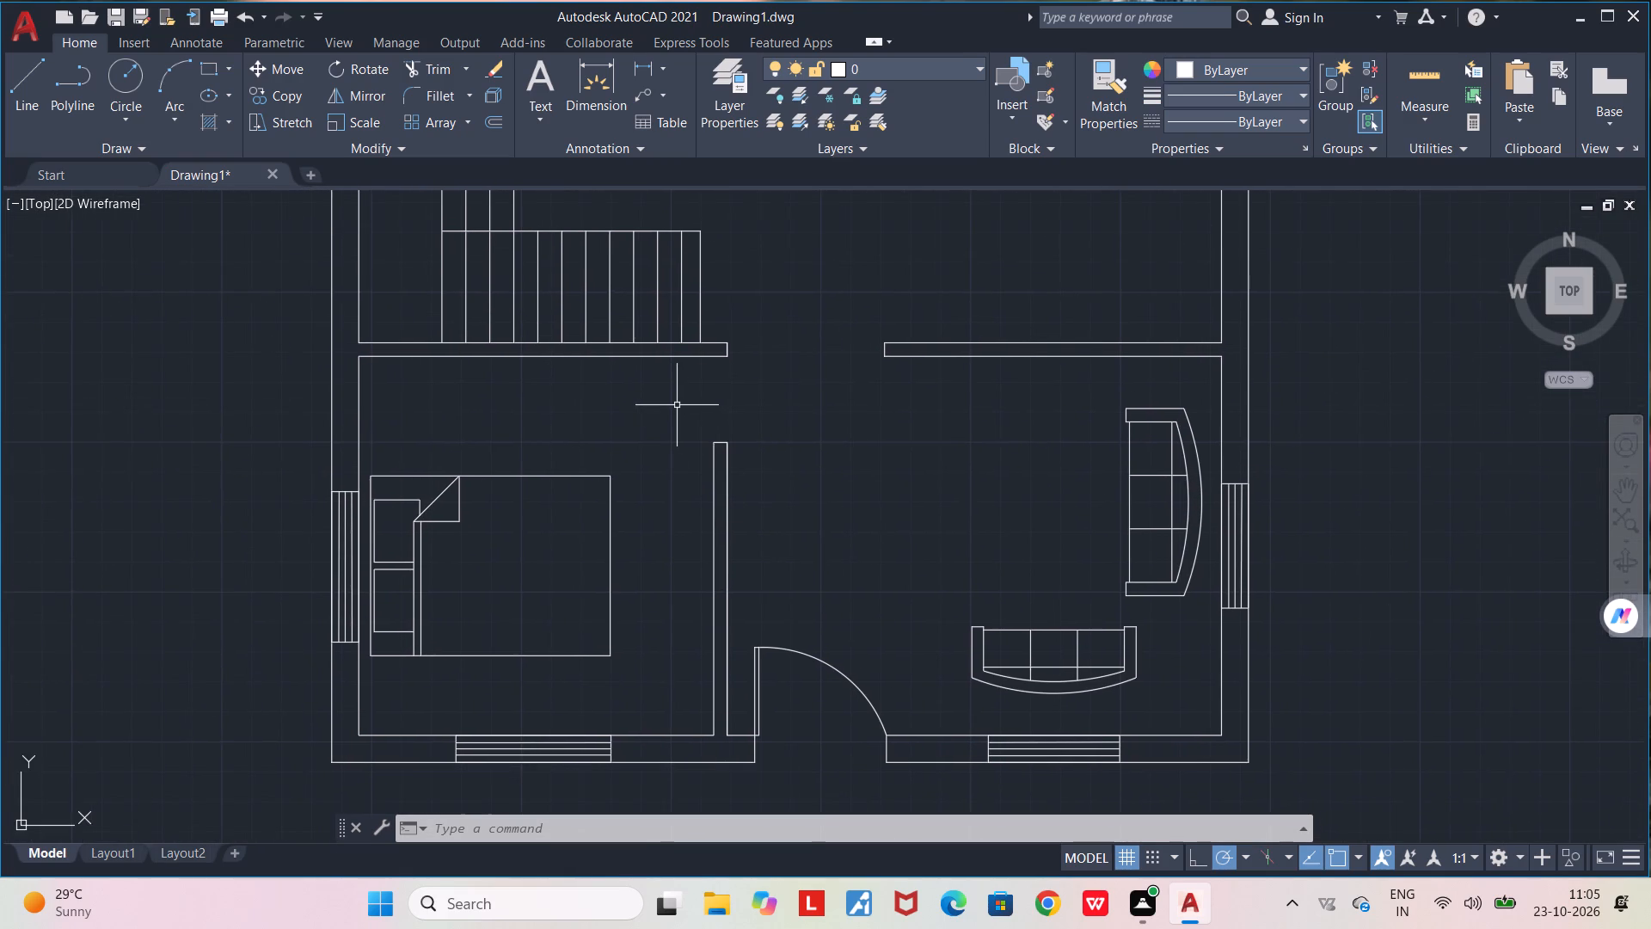
{"action": "middle_click_drag", "start_coordinate": [676, 405], "coordinate": [679, 471]}
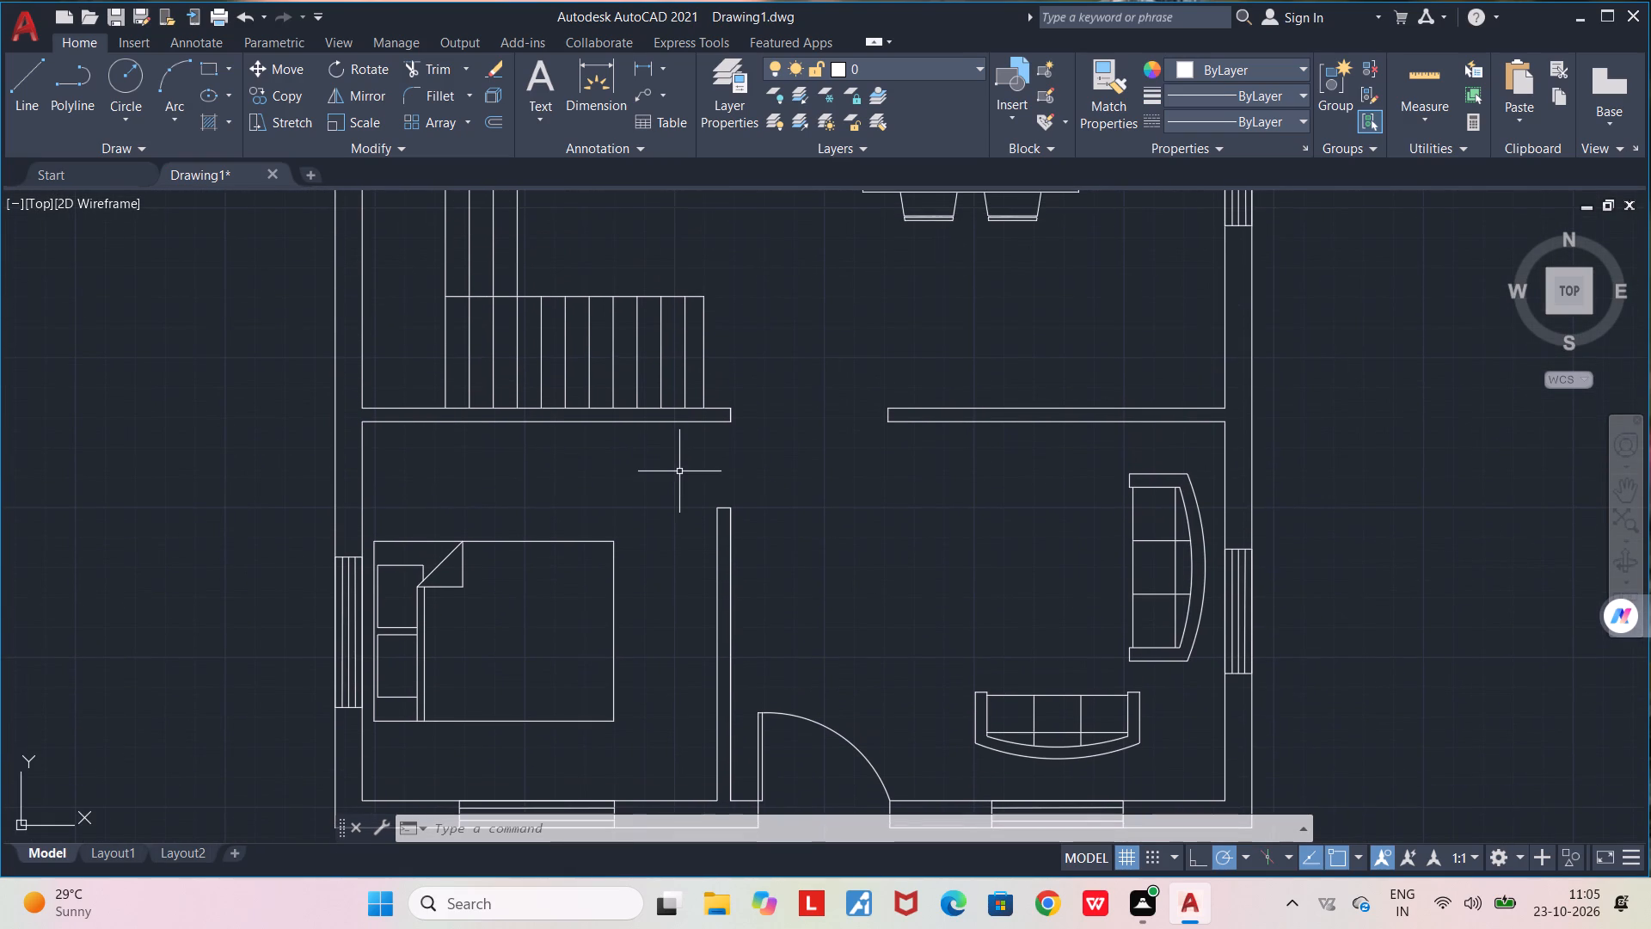
{"action": "scroll", "coordinate": [705, 418], "scroll_direction": "up", "scroll_amount": 2}
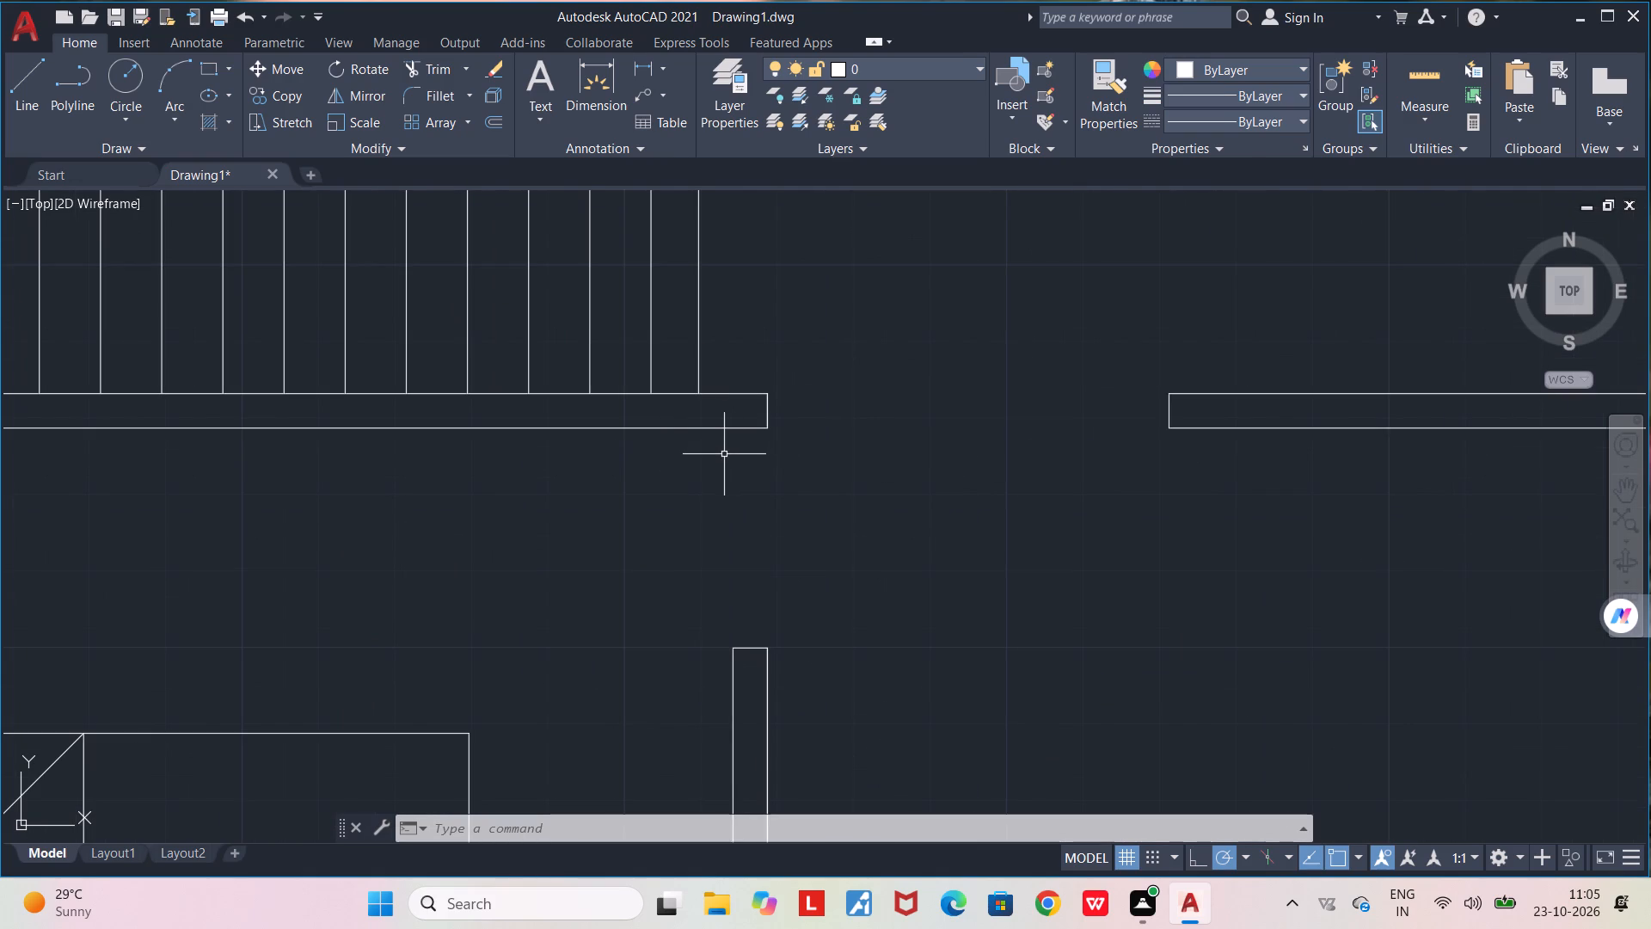
{"action": "key", "text": "l"}
{"action": "key", "text": "Return"}
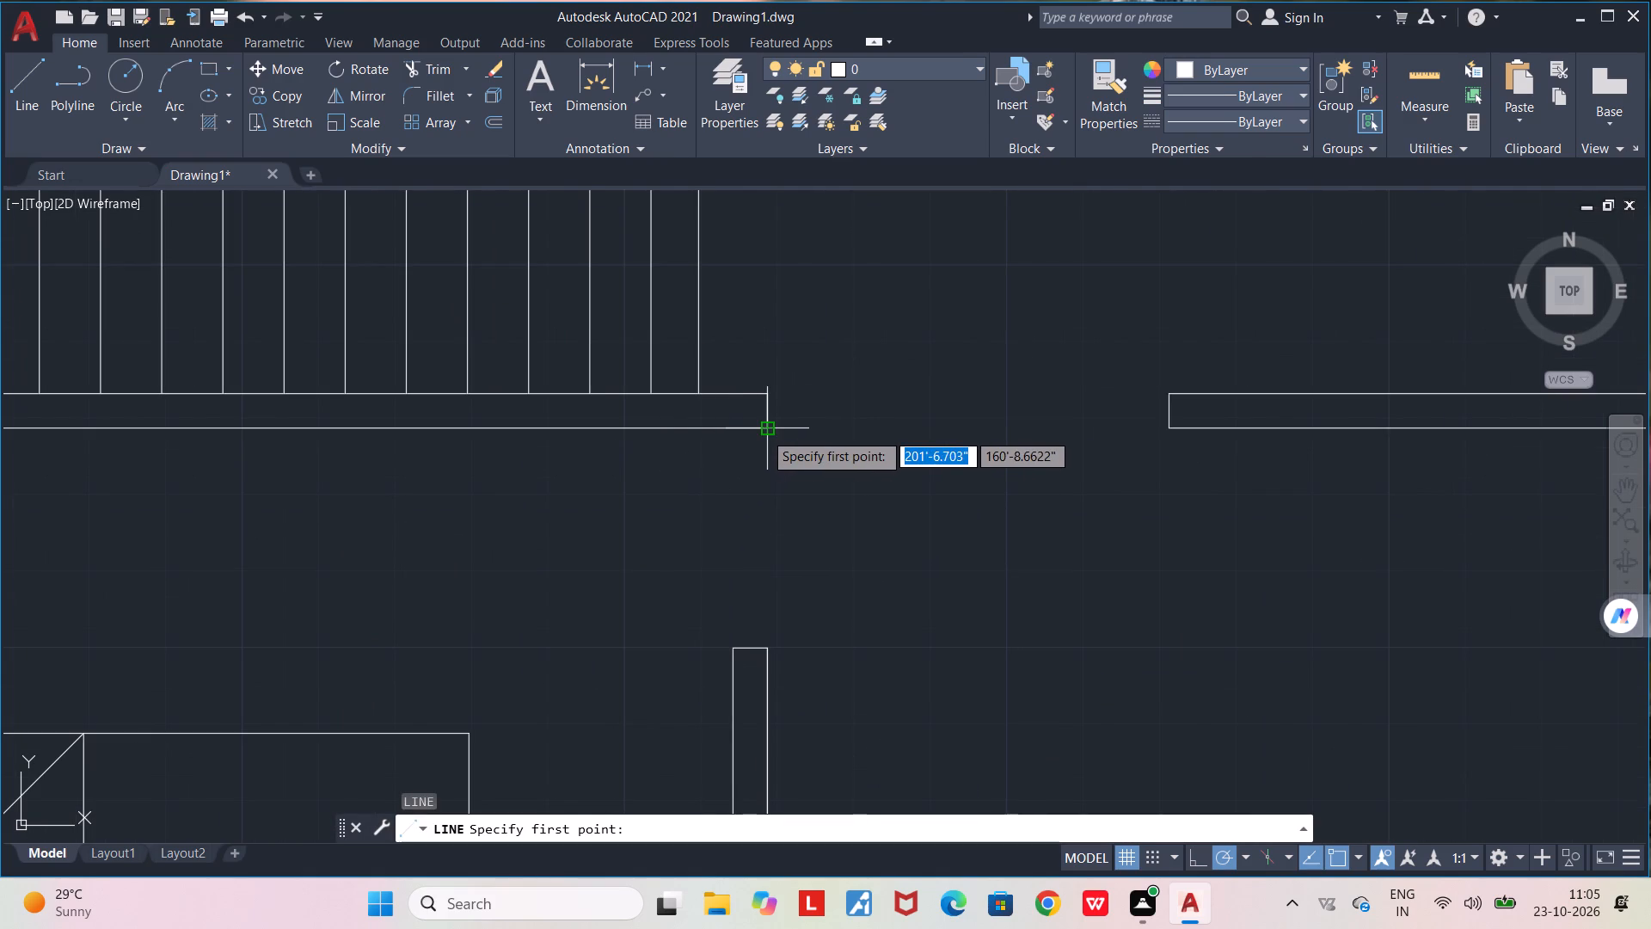
{"action": "left_click", "coordinate": [764, 432]}
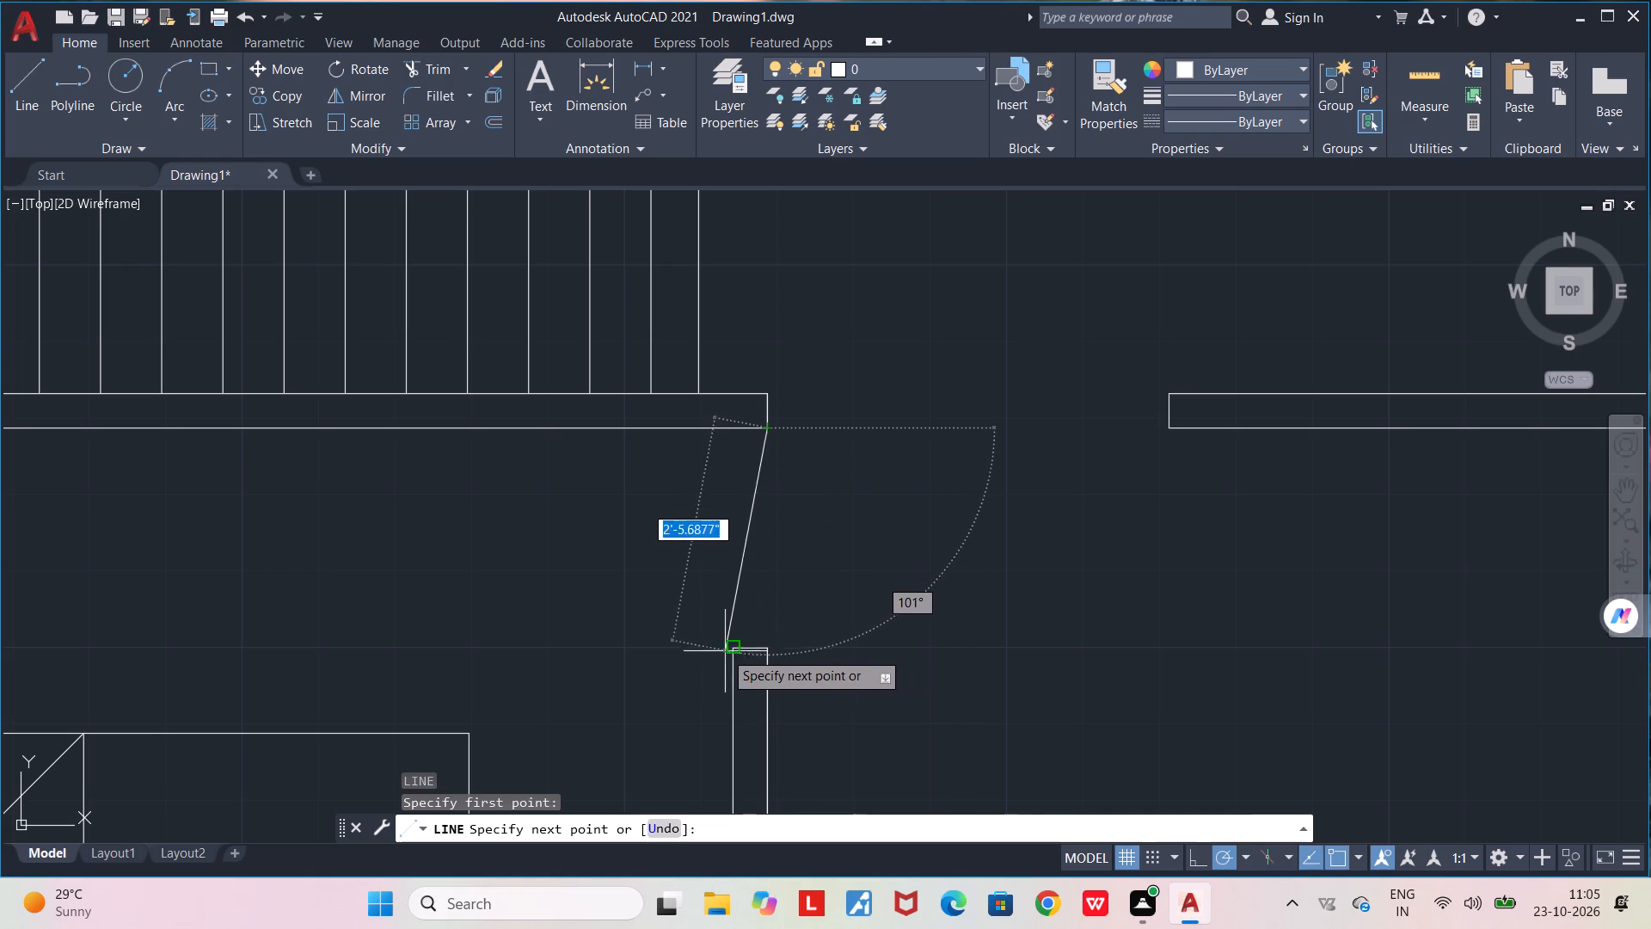
{"action": "left_click", "coordinate": [764, 453]}
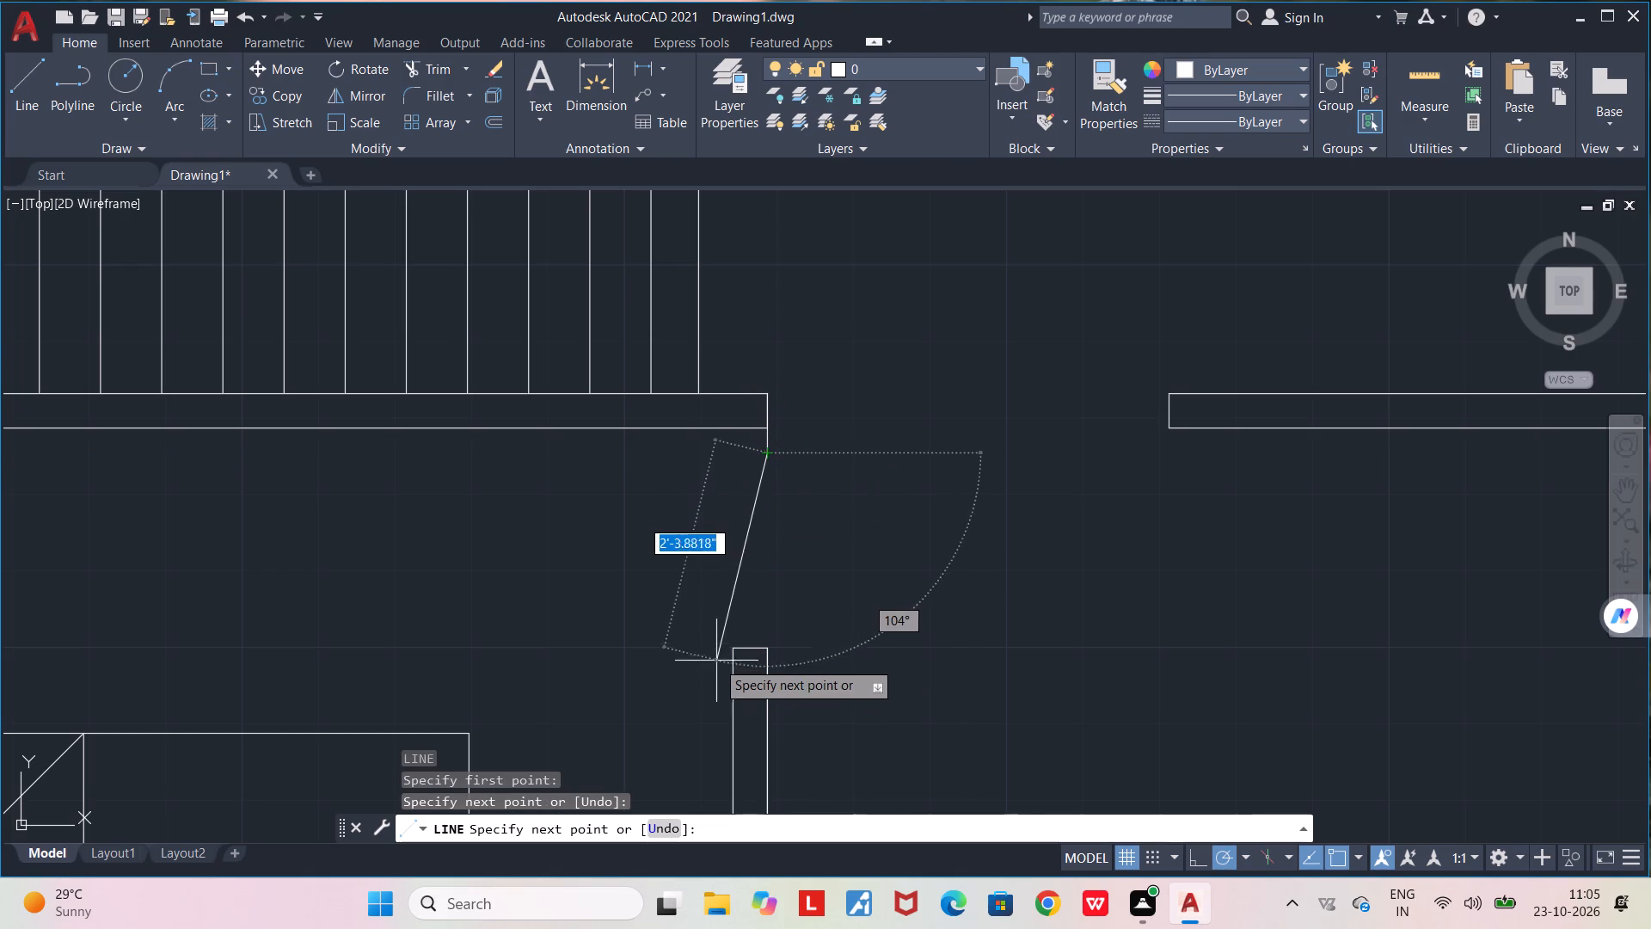
{"action": "left_click", "coordinate": [721, 458]}
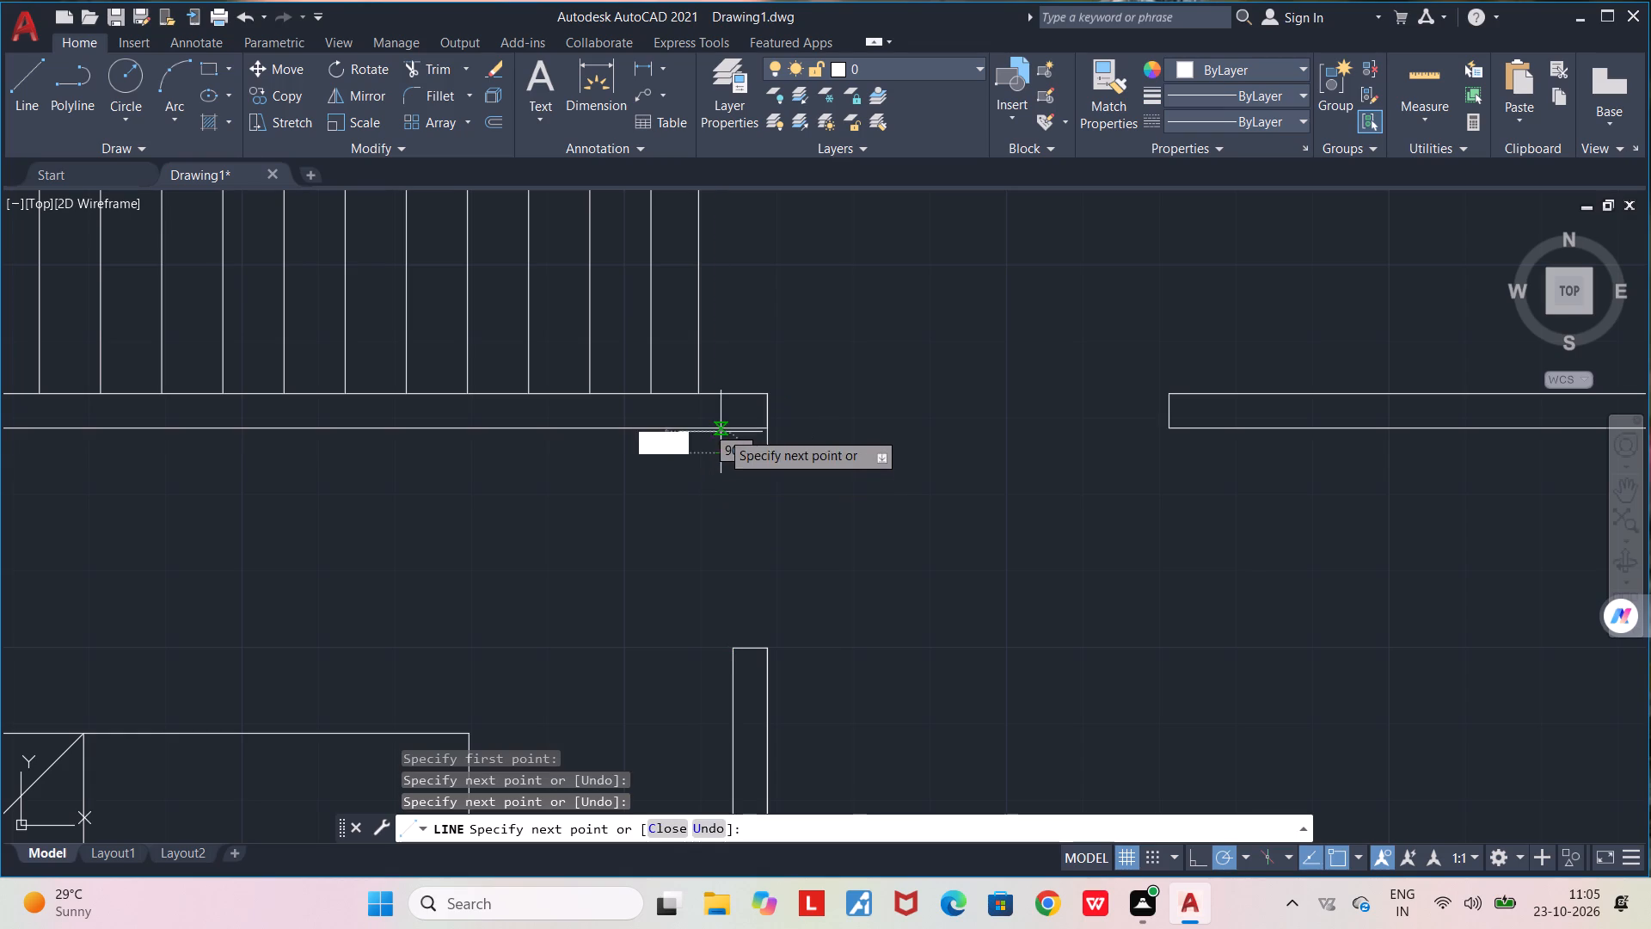
{"action": "left_click", "coordinate": [721, 428]}
{"action": "key", "text": "space"}
Trim the wall line between the new jamb and the staircase wall end so the two join.
{"action": "type", "text": "TR"}
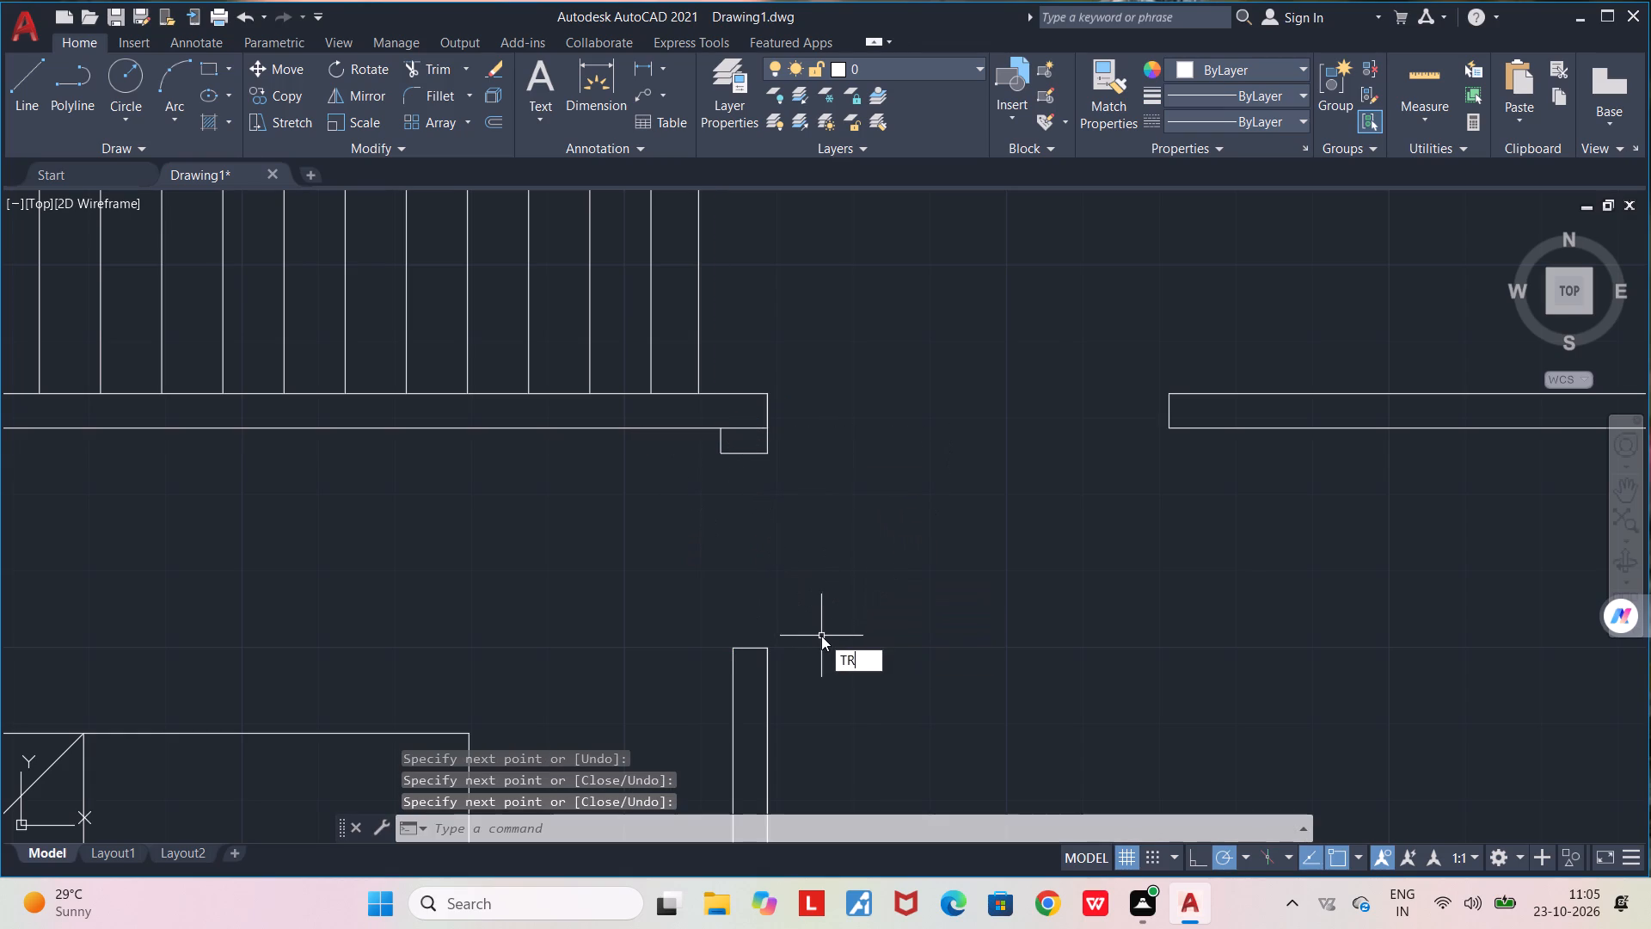
{"action": "key", "text": "Return"}
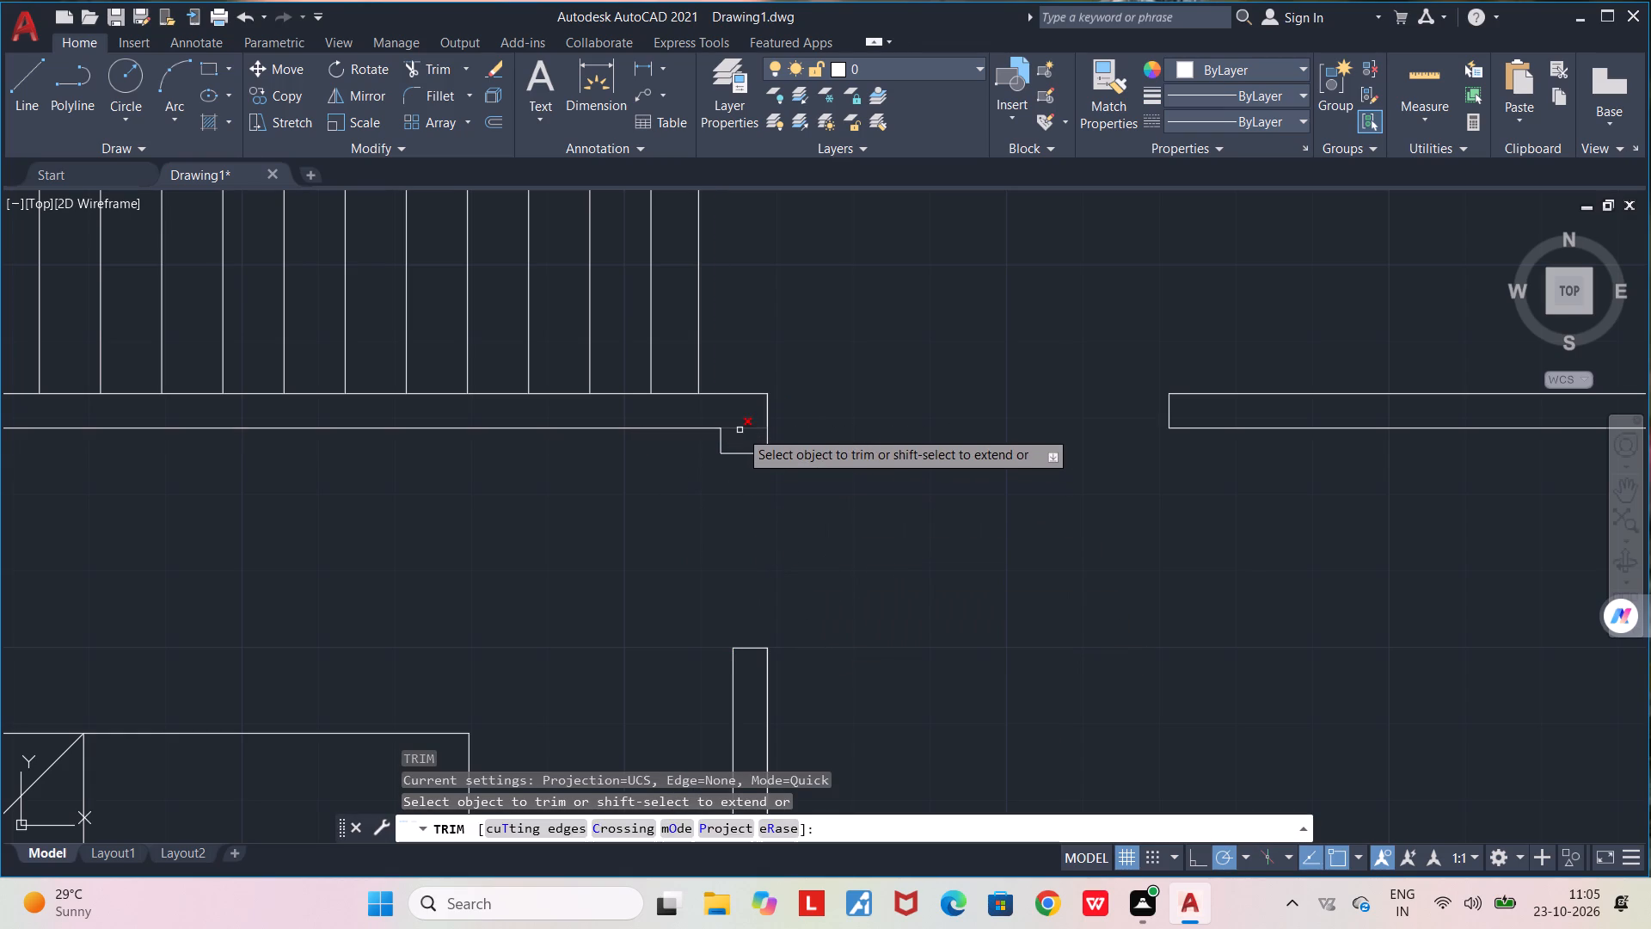
{"action": "left_click", "coordinate": [740, 430]}
{"action": "key", "text": "Escape"}
Draw a thin horizontal door leaf a little over 3' long with lines, running left into the front bedroom from the jamb's bottom-left corner.
{"action": "scroll", "coordinate": [744, 507], "scroll_direction": "up", "scroll_amount": 1}
{"action": "middle_click_drag", "start_coordinate": [744, 507], "coordinate": [762, 553]}
{"action": "scroll", "coordinate": [762, 553], "scroll_direction": "down", "scroll_amount": 1}
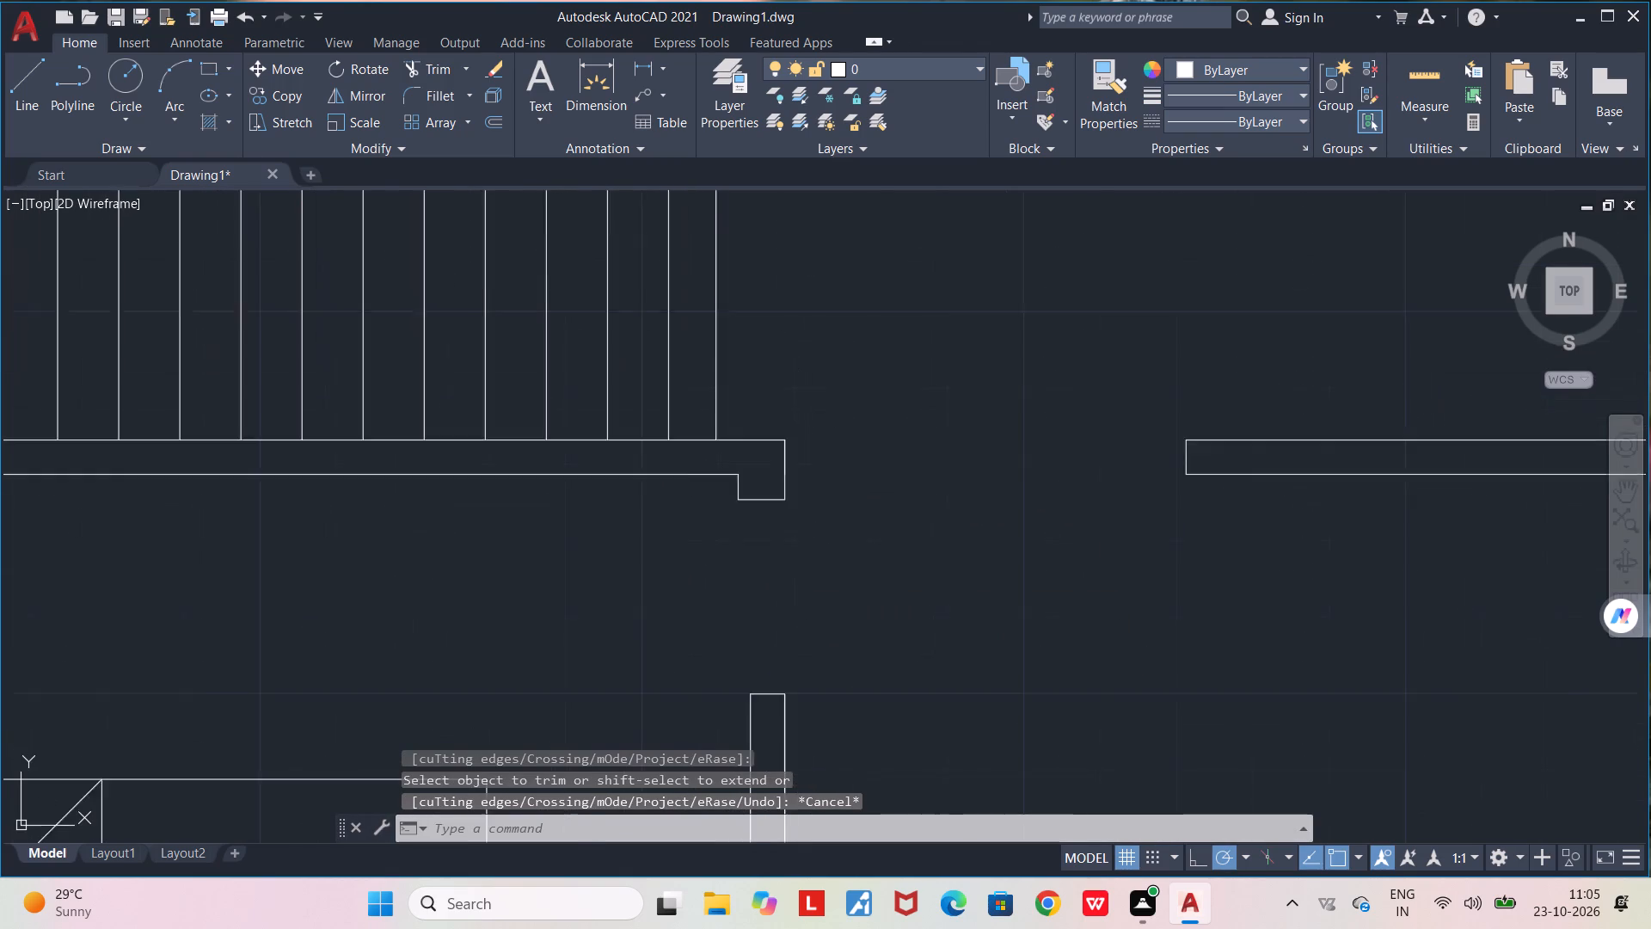
{"action": "scroll", "coordinate": [762, 553], "scroll_direction": "down", "scroll_amount": 1}
{"action": "key", "text": "l"}
{"action": "key", "text": "Return"}
{"action": "left_click", "coordinate": [748, 525]}
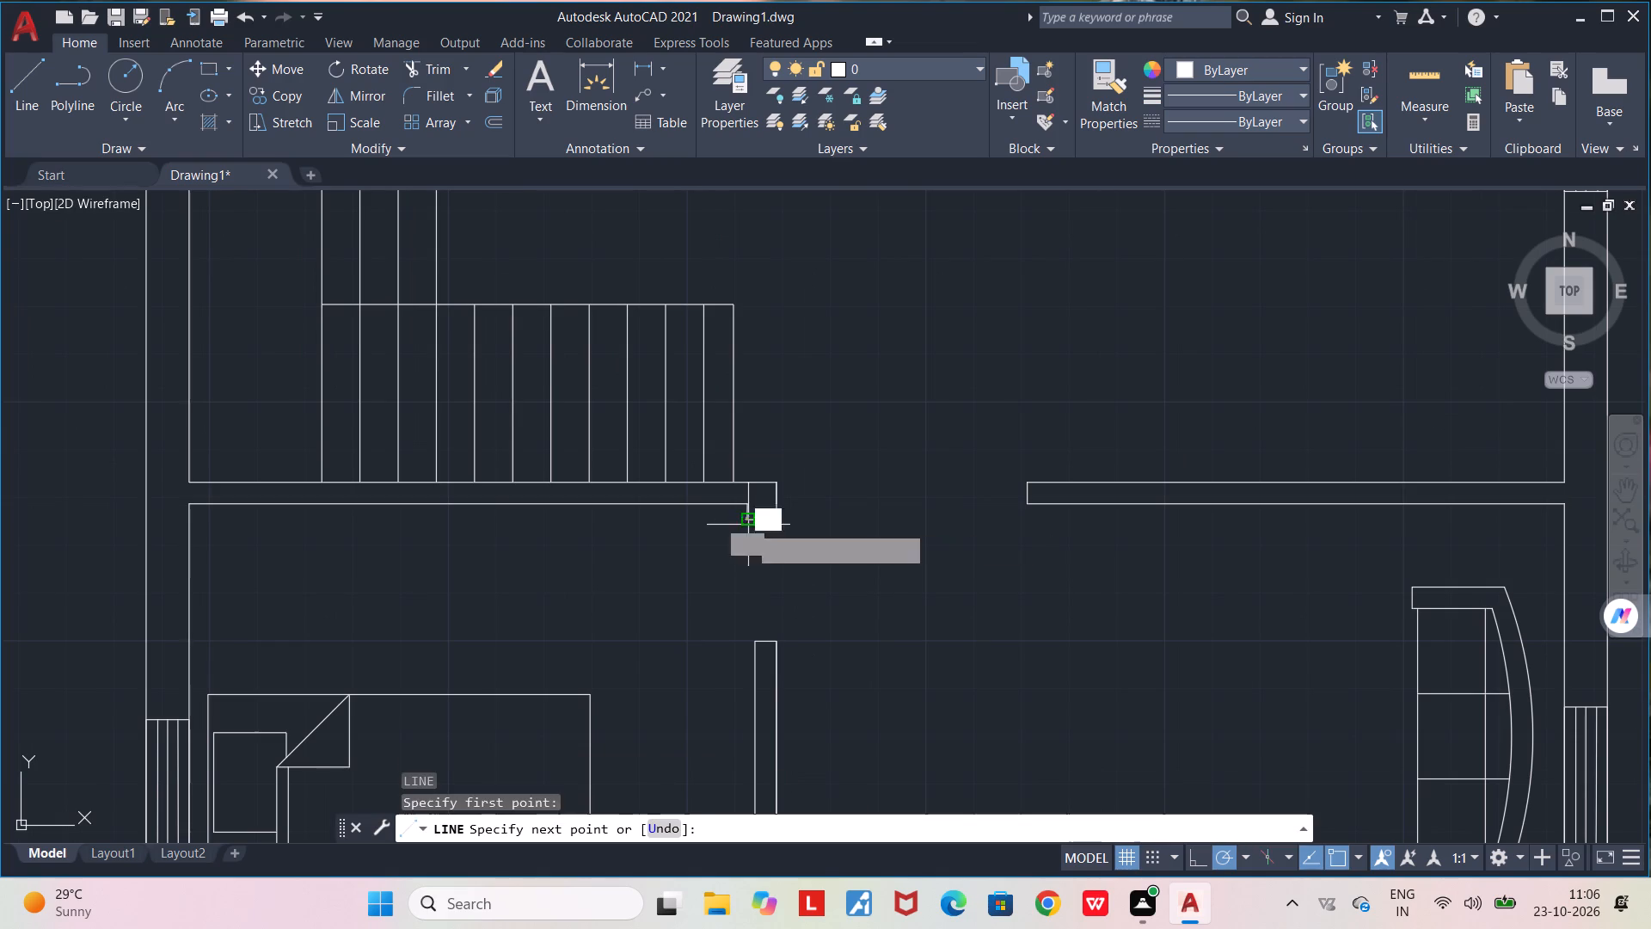
{"action": "left_click", "coordinate": [560, 529]}
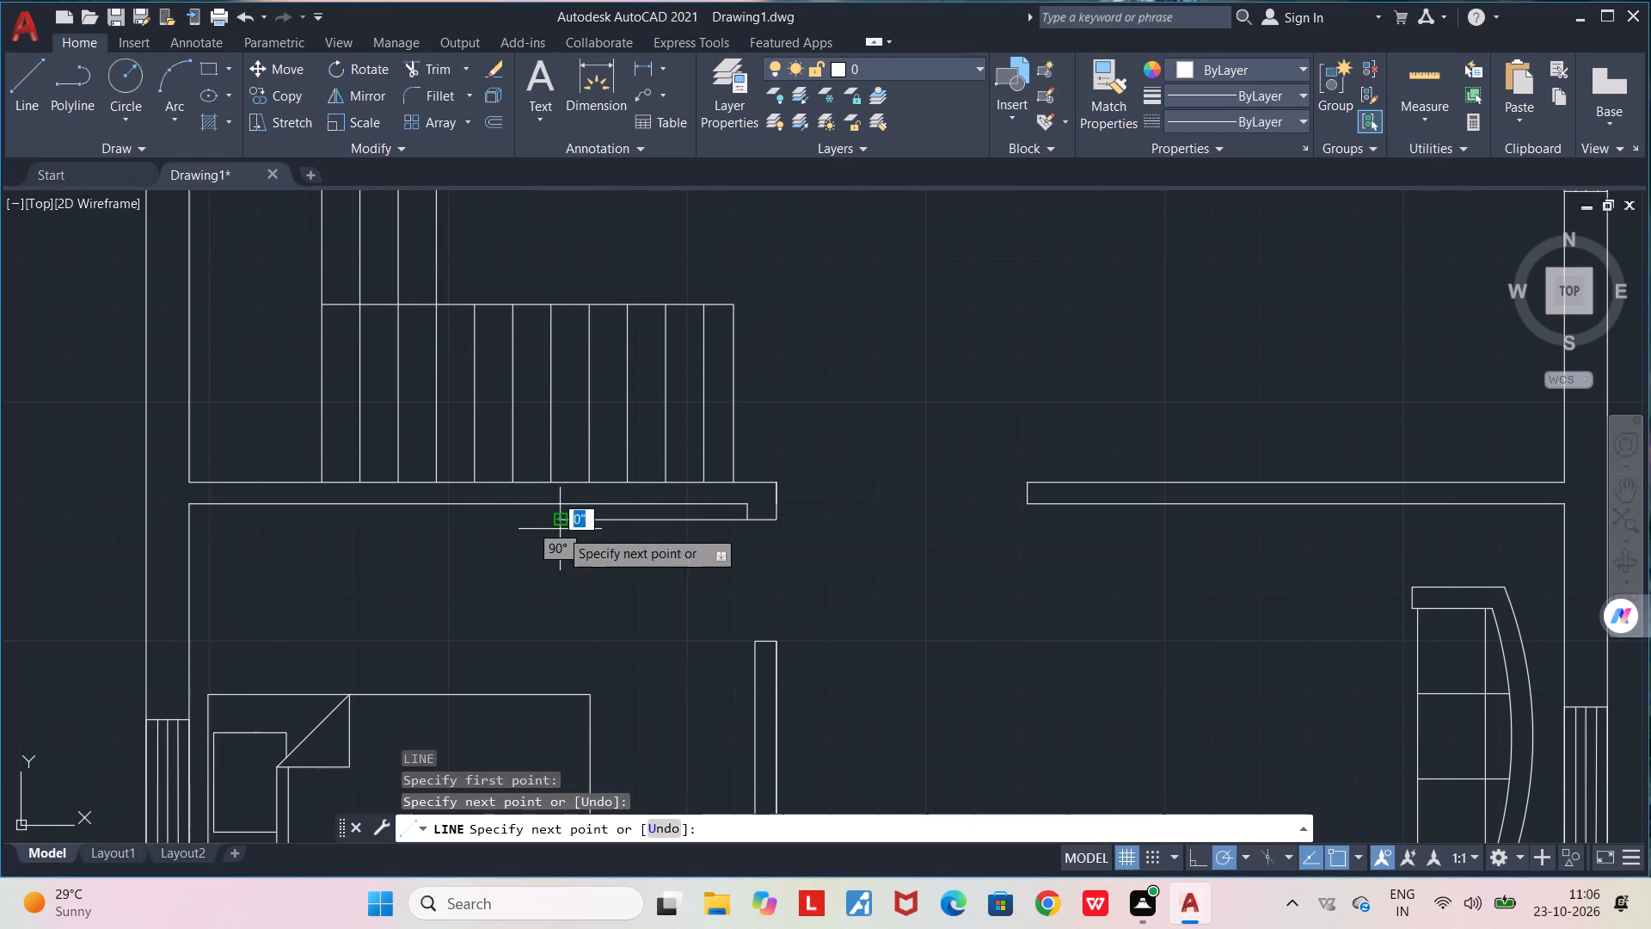
{"action": "left_click", "coordinate": [563, 538]}
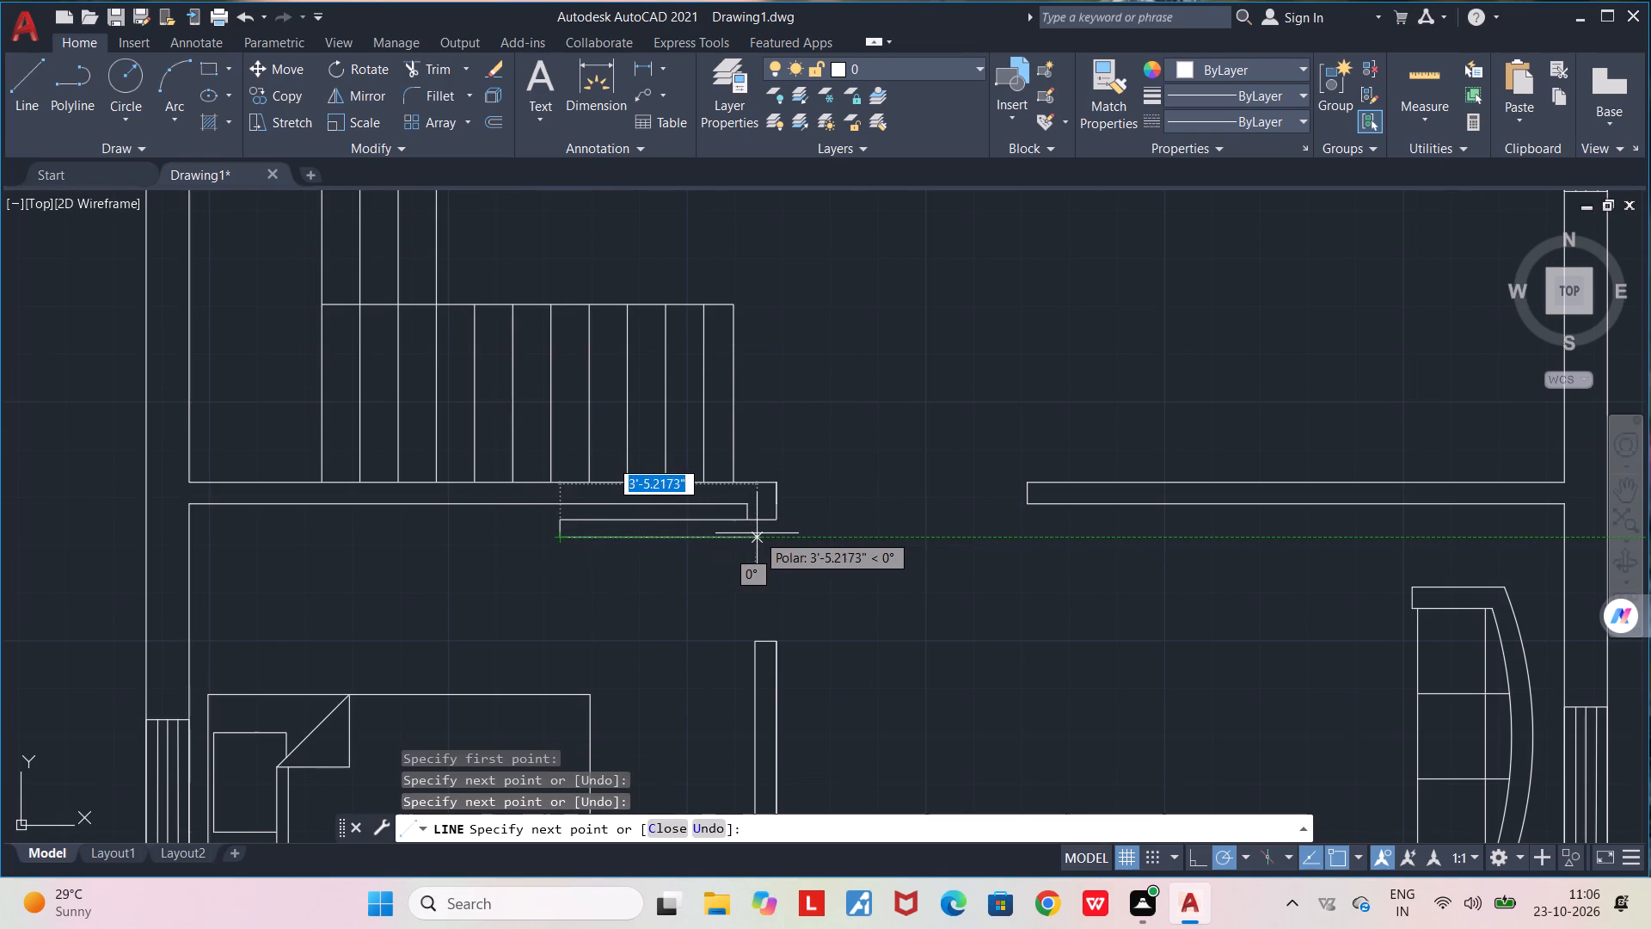
{"action": "left_click", "coordinate": [754, 533]}
{"action": "left_click", "coordinate": [753, 515]}
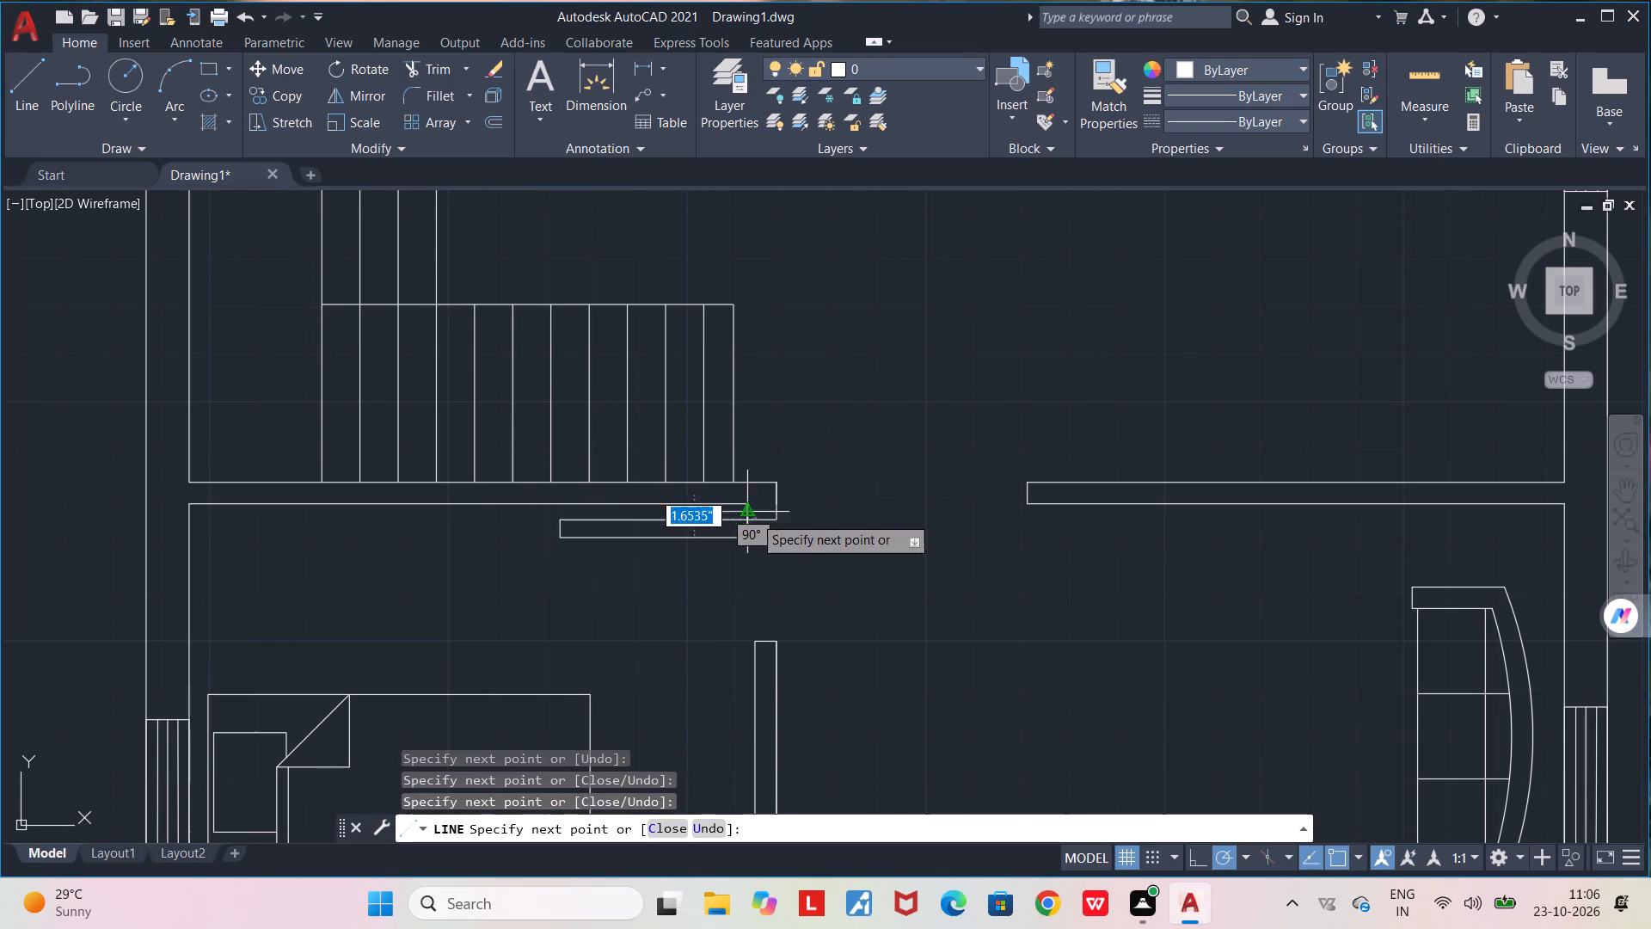
{"action": "key", "text": "space"}
Draw a three-point arc from the front bedroom leaf's bottom-left corner through the partition wall's top-left corner, ending past the wall in the living room.
{"action": "middle_click_drag", "start_coordinate": [664, 651], "coordinate": [669, 643]}
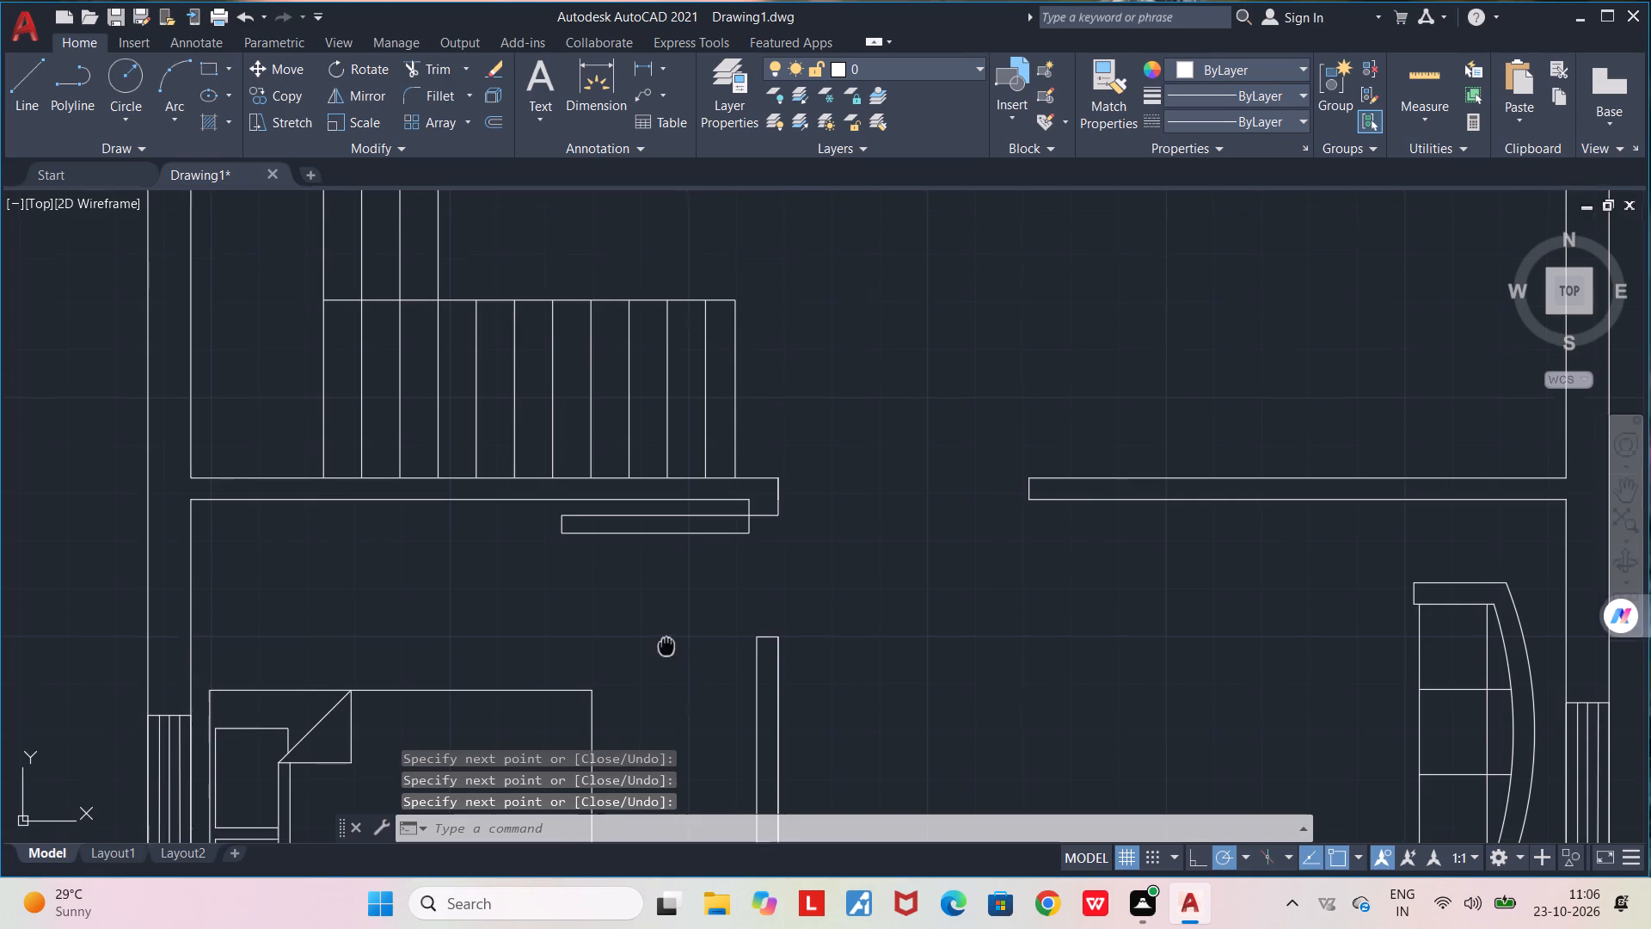
{"action": "middle_click_drag", "start_coordinate": [669, 643], "coordinate": [733, 581]}
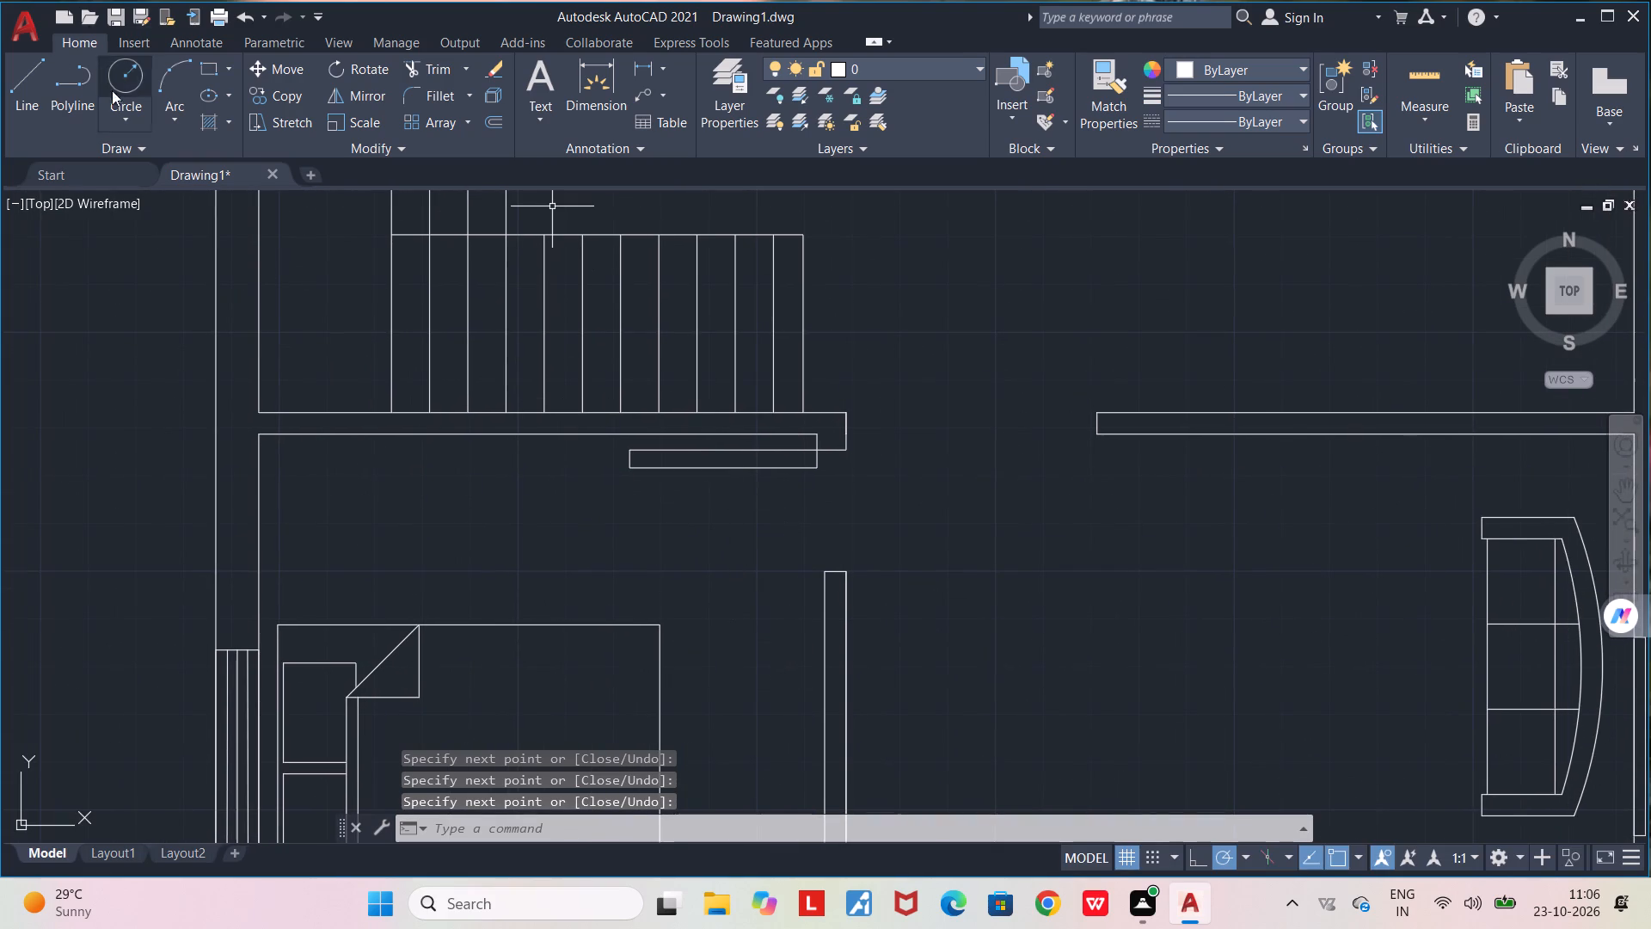
{"action": "left_click", "coordinate": [177, 65]}
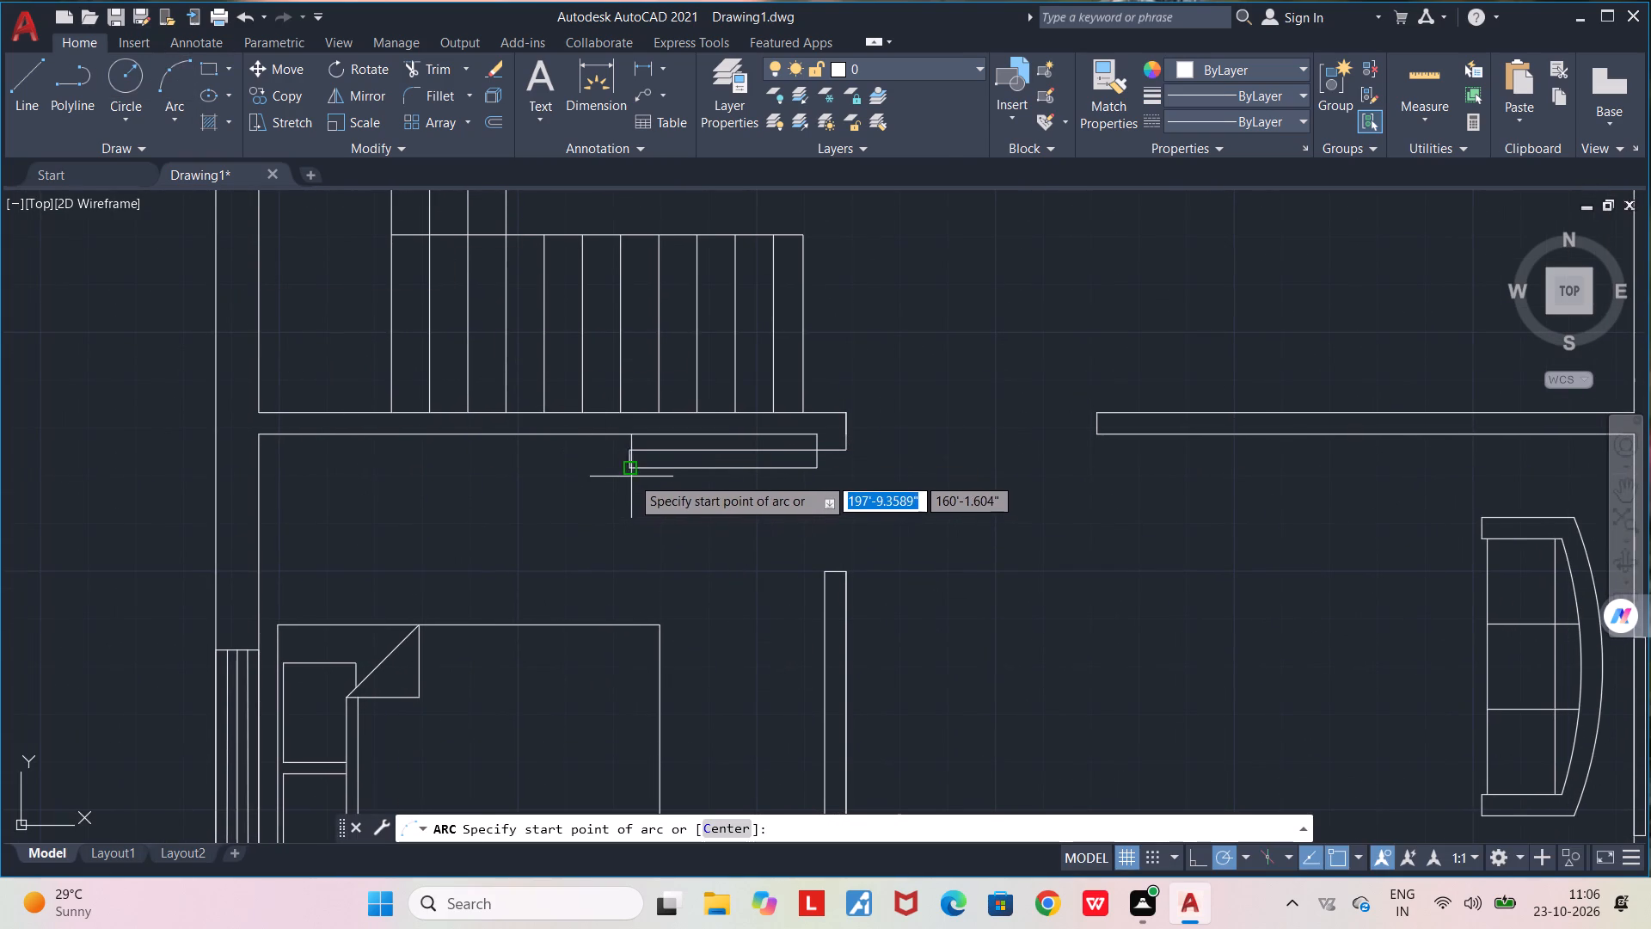
{"action": "left_click", "coordinate": [632, 472]}
{"action": "left_click", "coordinate": [820, 575]}
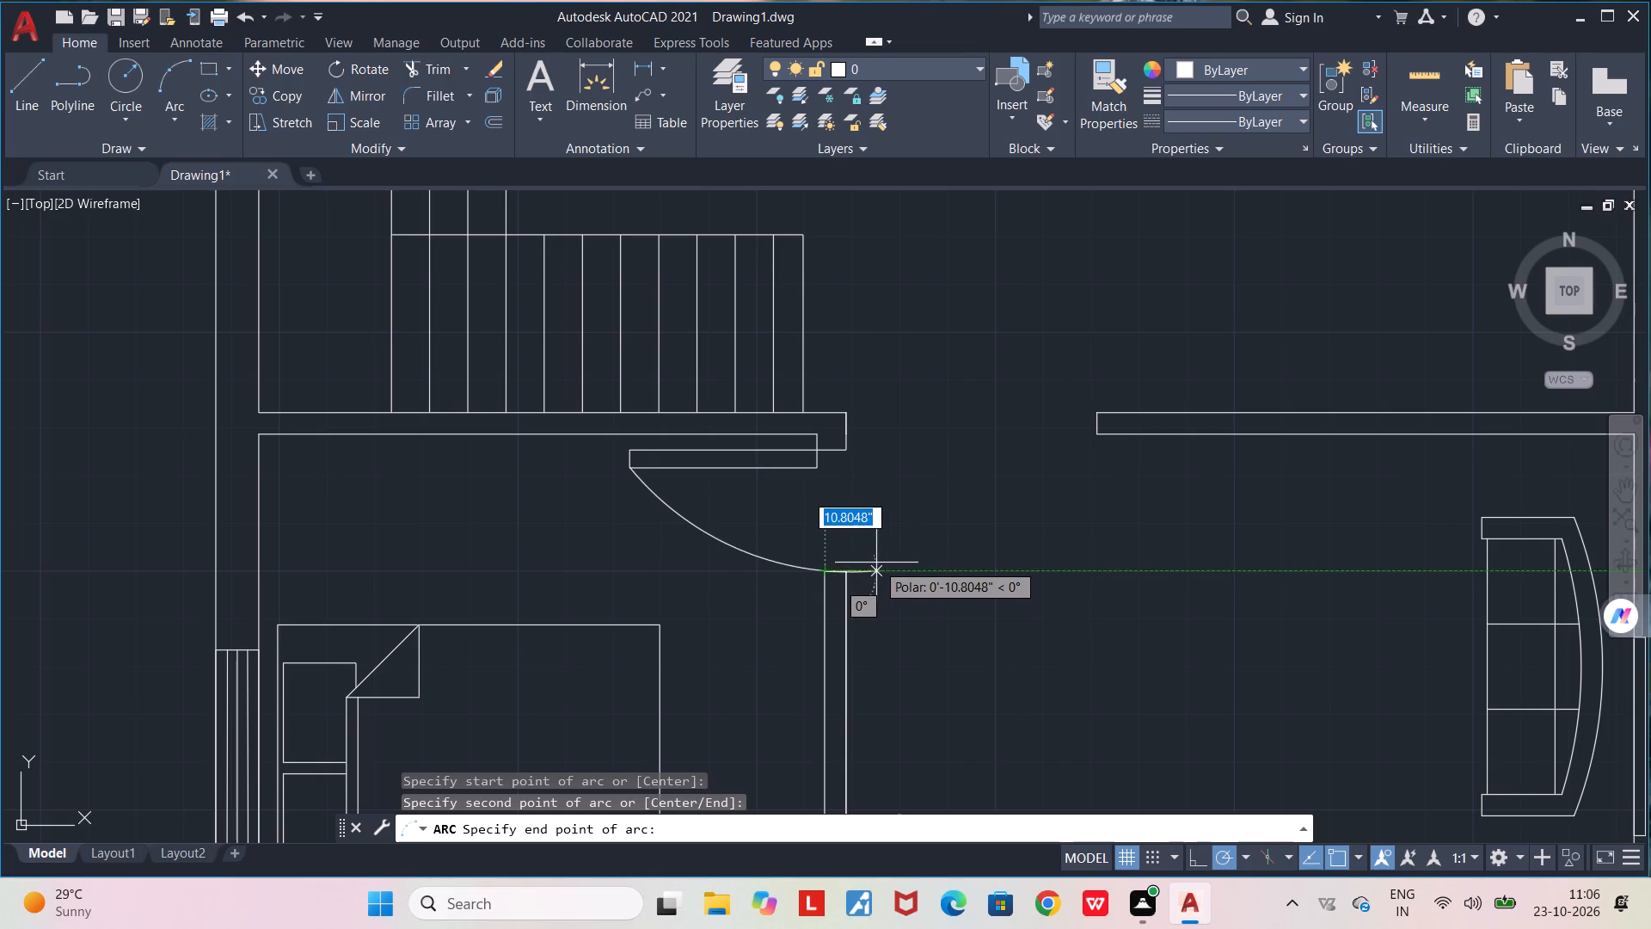
{"action": "left_click", "coordinate": [881, 555]}
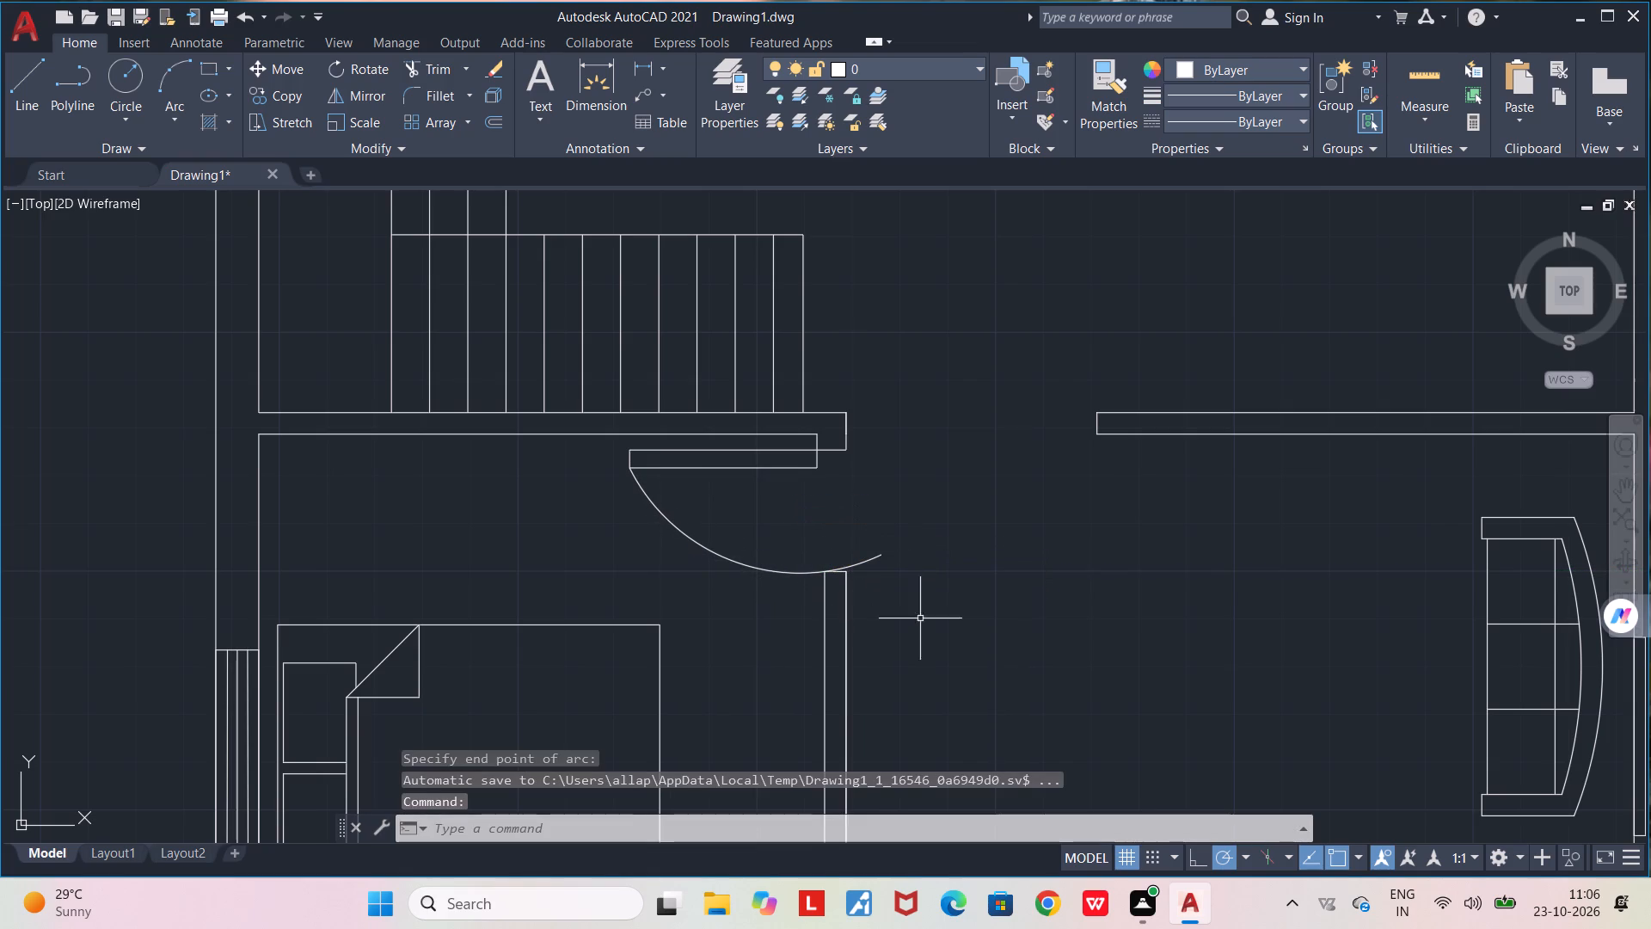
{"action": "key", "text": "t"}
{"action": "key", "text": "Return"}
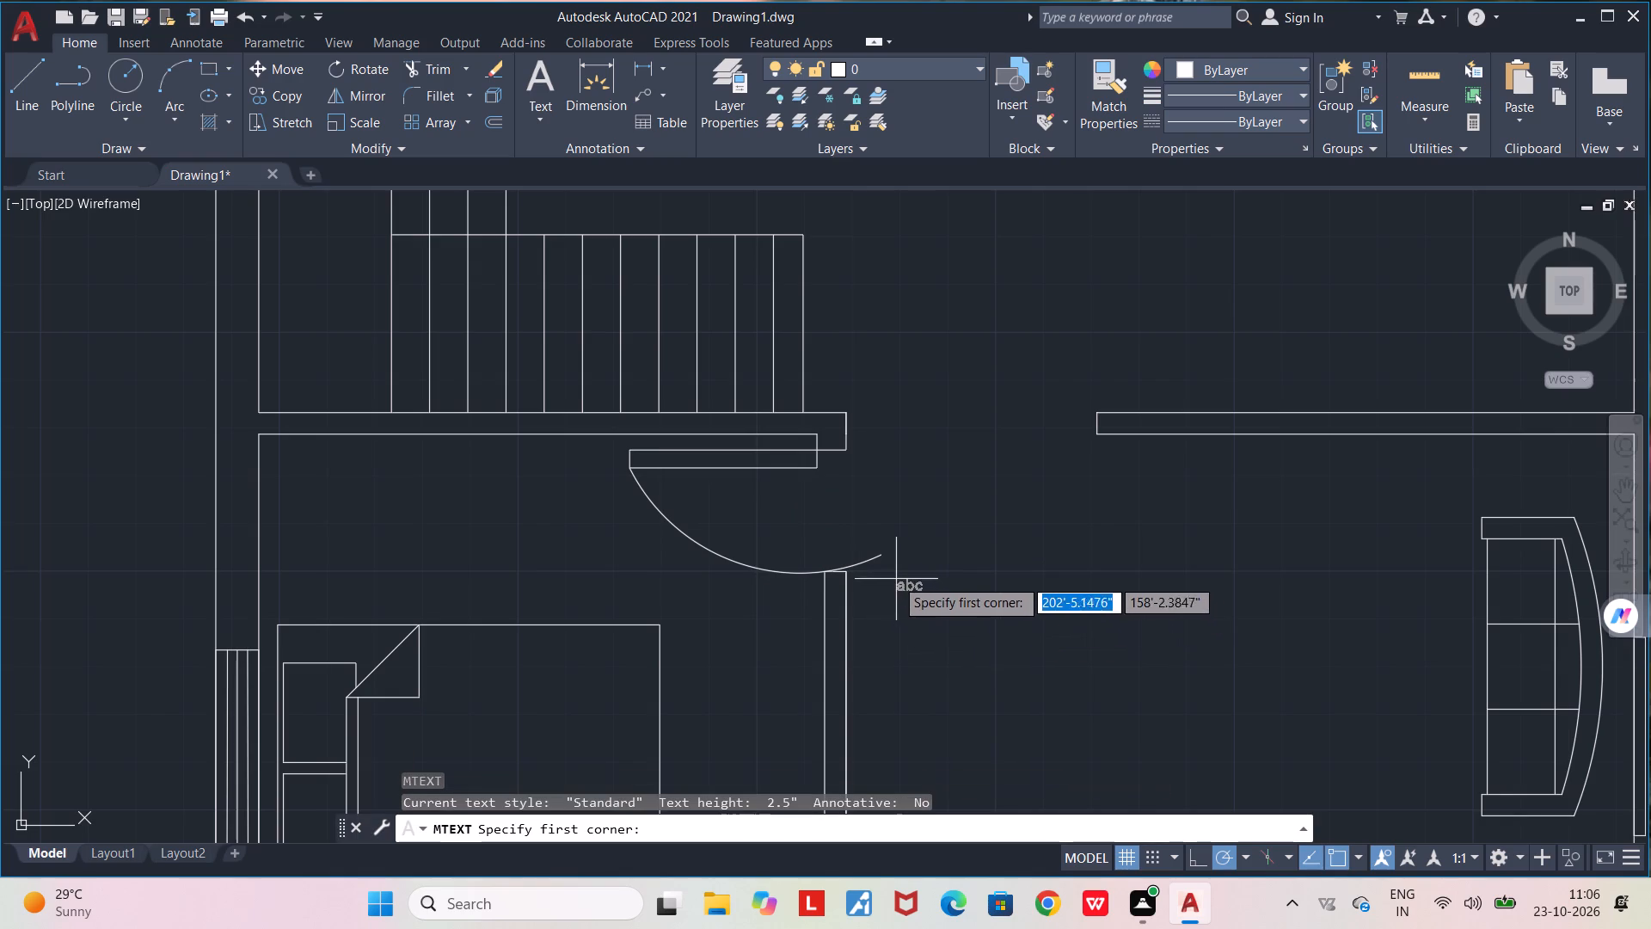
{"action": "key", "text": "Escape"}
Trim the front bedroom's swing arc where it runs past the partition wall's top-left corner.
{"action": "type", "text": "TR"}
{"action": "key", "text": "Return"}
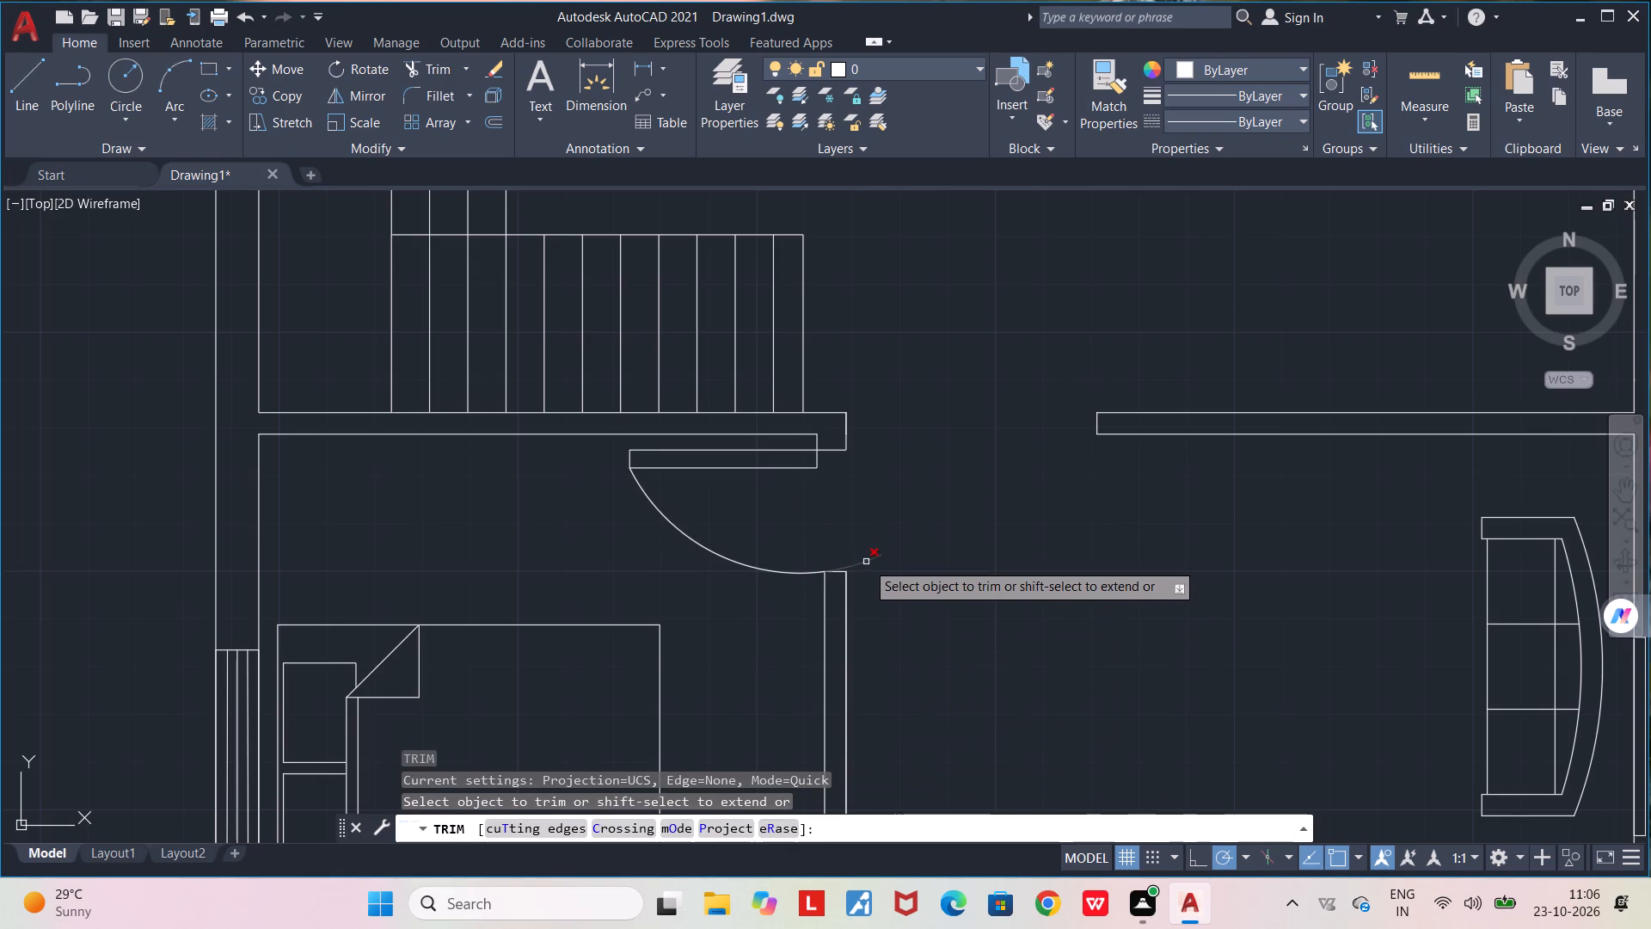
{"action": "left_click", "coordinate": [865, 561]}
{"action": "scroll", "coordinate": [869, 564], "scroll_direction": "up", "scroll_amount": 2}
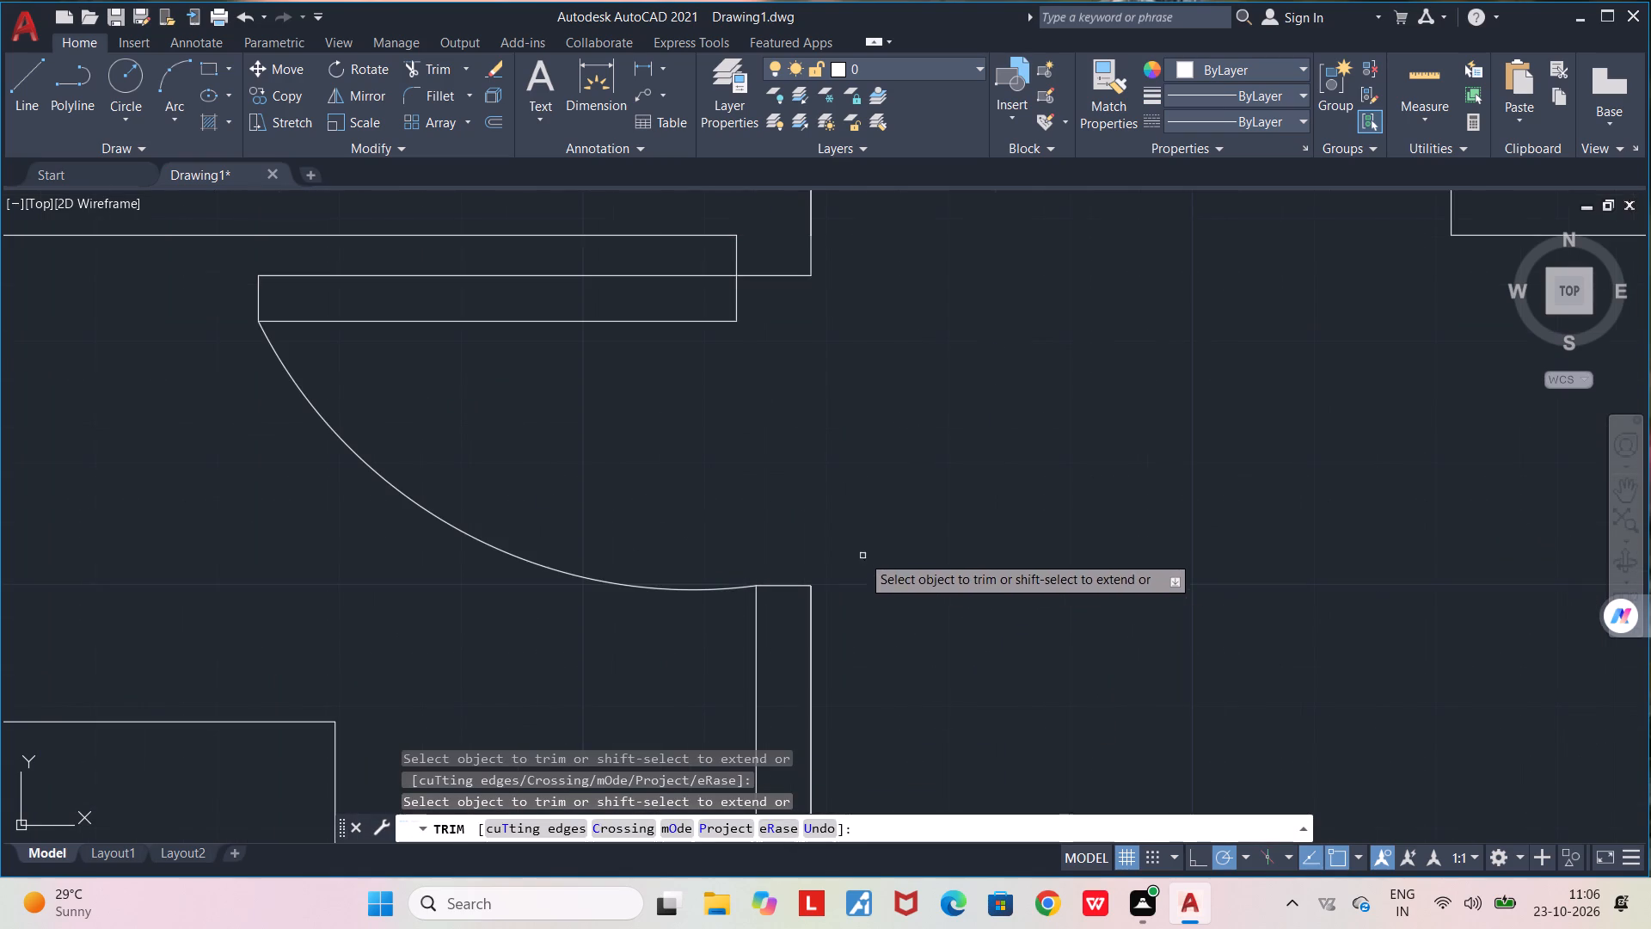
{"action": "middle_click_drag", "start_coordinate": [860, 548], "coordinate": [962, 550]}
{"action": "scroll", "coordinate": [962, 550], "scroll_direction": "down", "scroll_amount": 4}
{"action": "middle_click_drag", "start_coordinate": [1005, 515], "coordinate": [875, 447]}
{"action": "scroll", "coordinate": [875, 447], "scroll_direction": "down", "scroll_amount": 1}
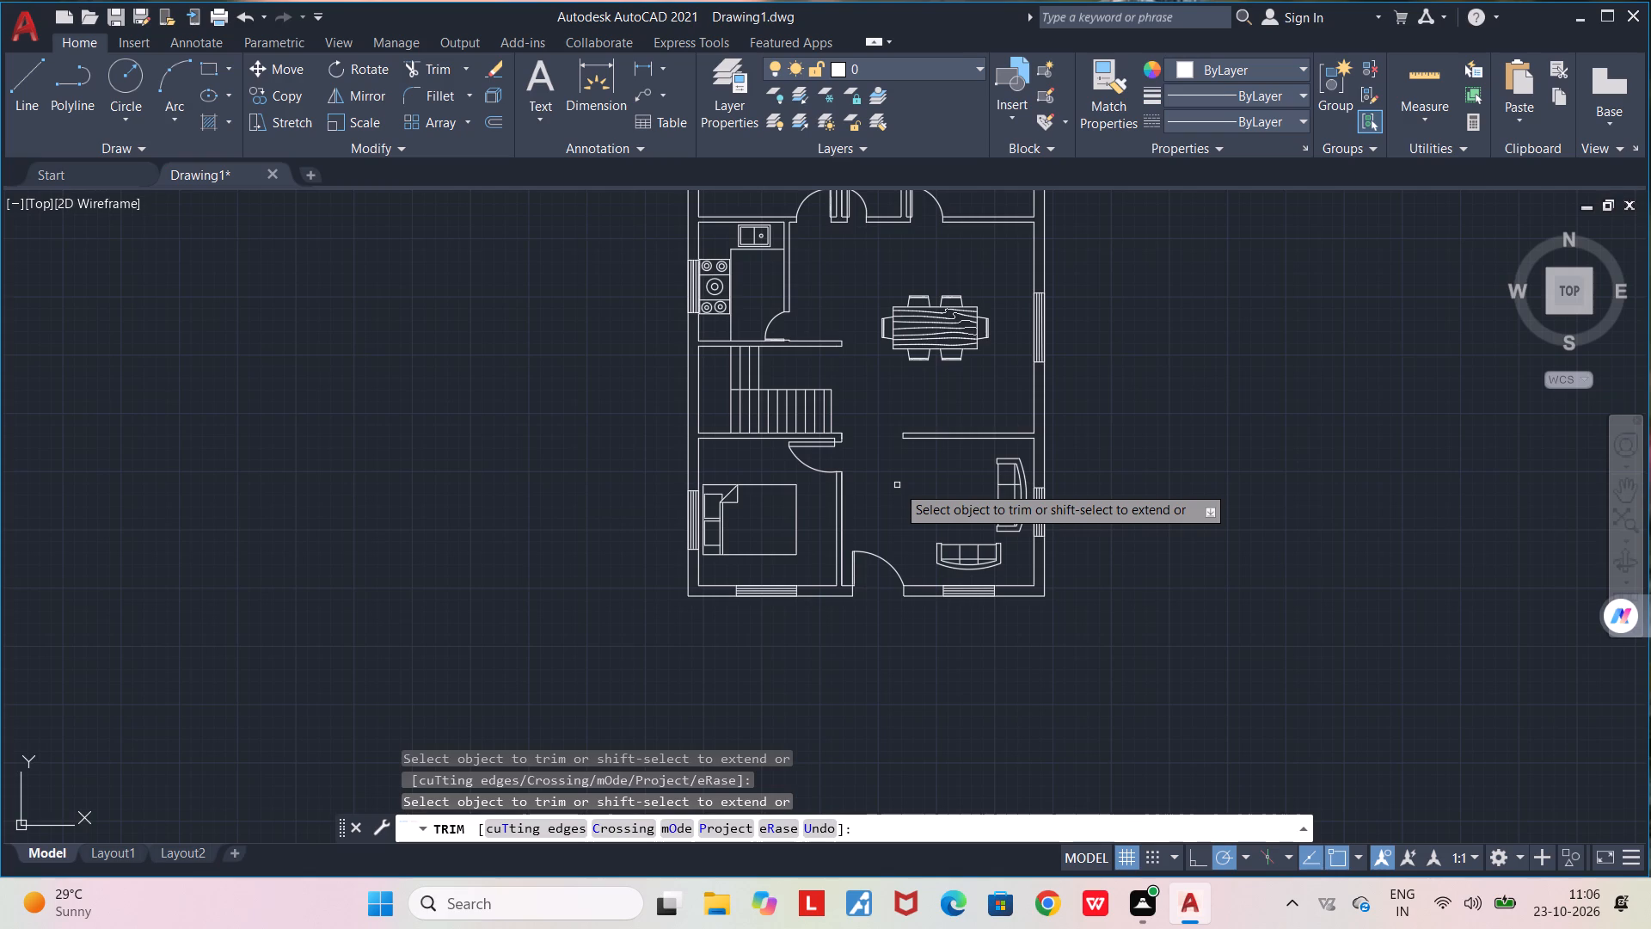
{"action": "key", "text": "Escape"}
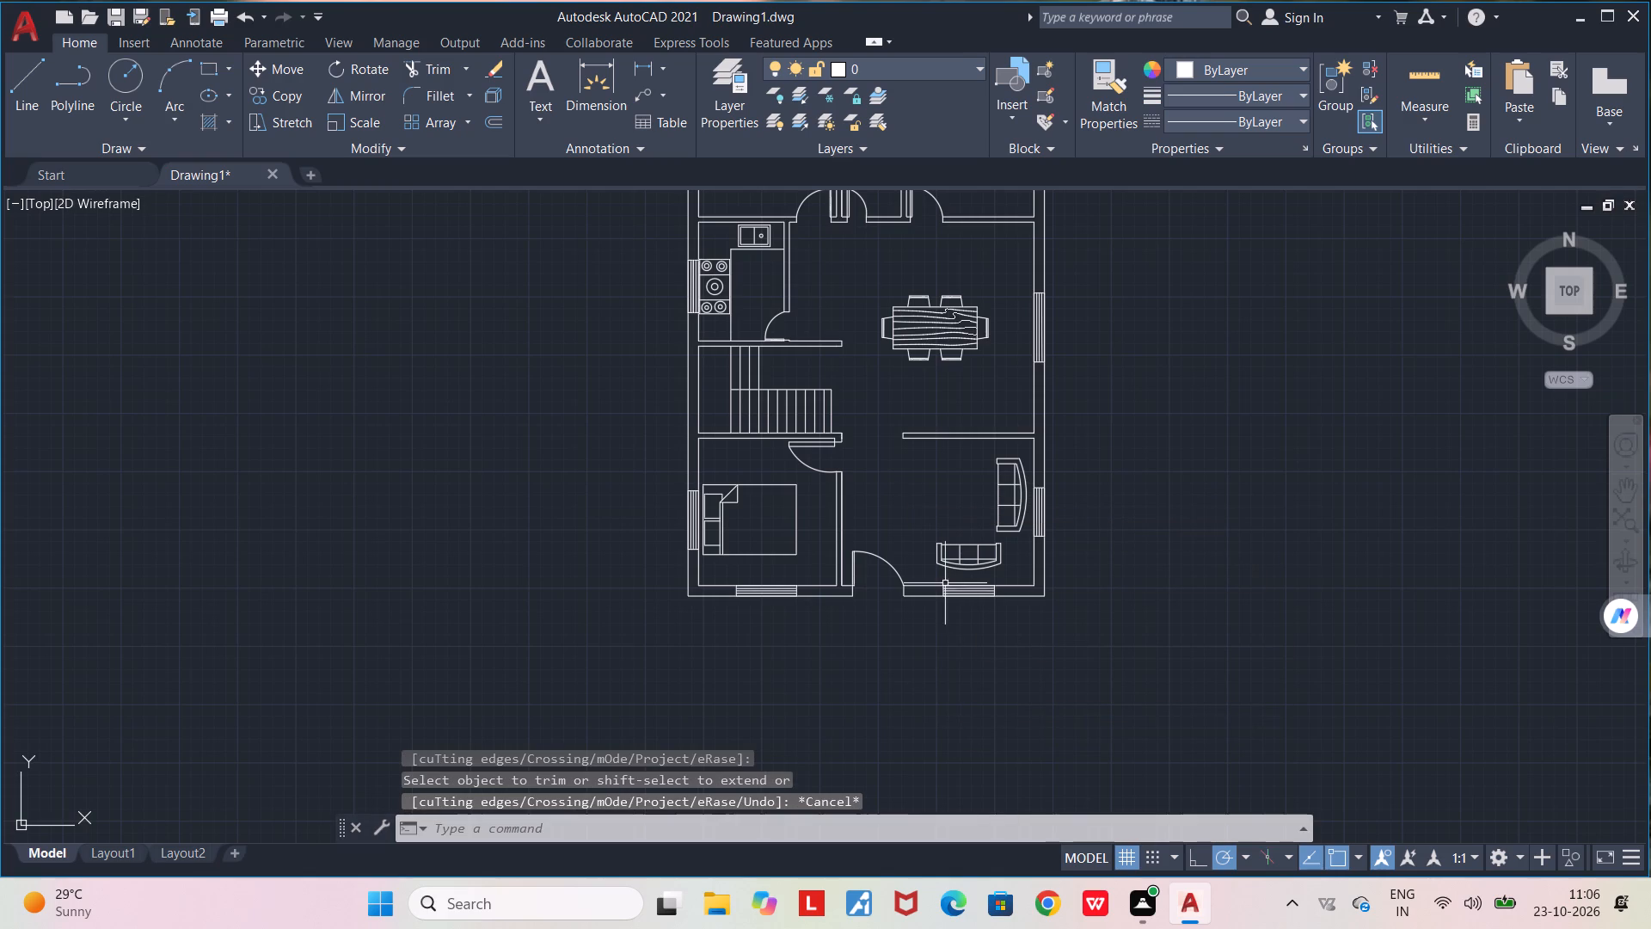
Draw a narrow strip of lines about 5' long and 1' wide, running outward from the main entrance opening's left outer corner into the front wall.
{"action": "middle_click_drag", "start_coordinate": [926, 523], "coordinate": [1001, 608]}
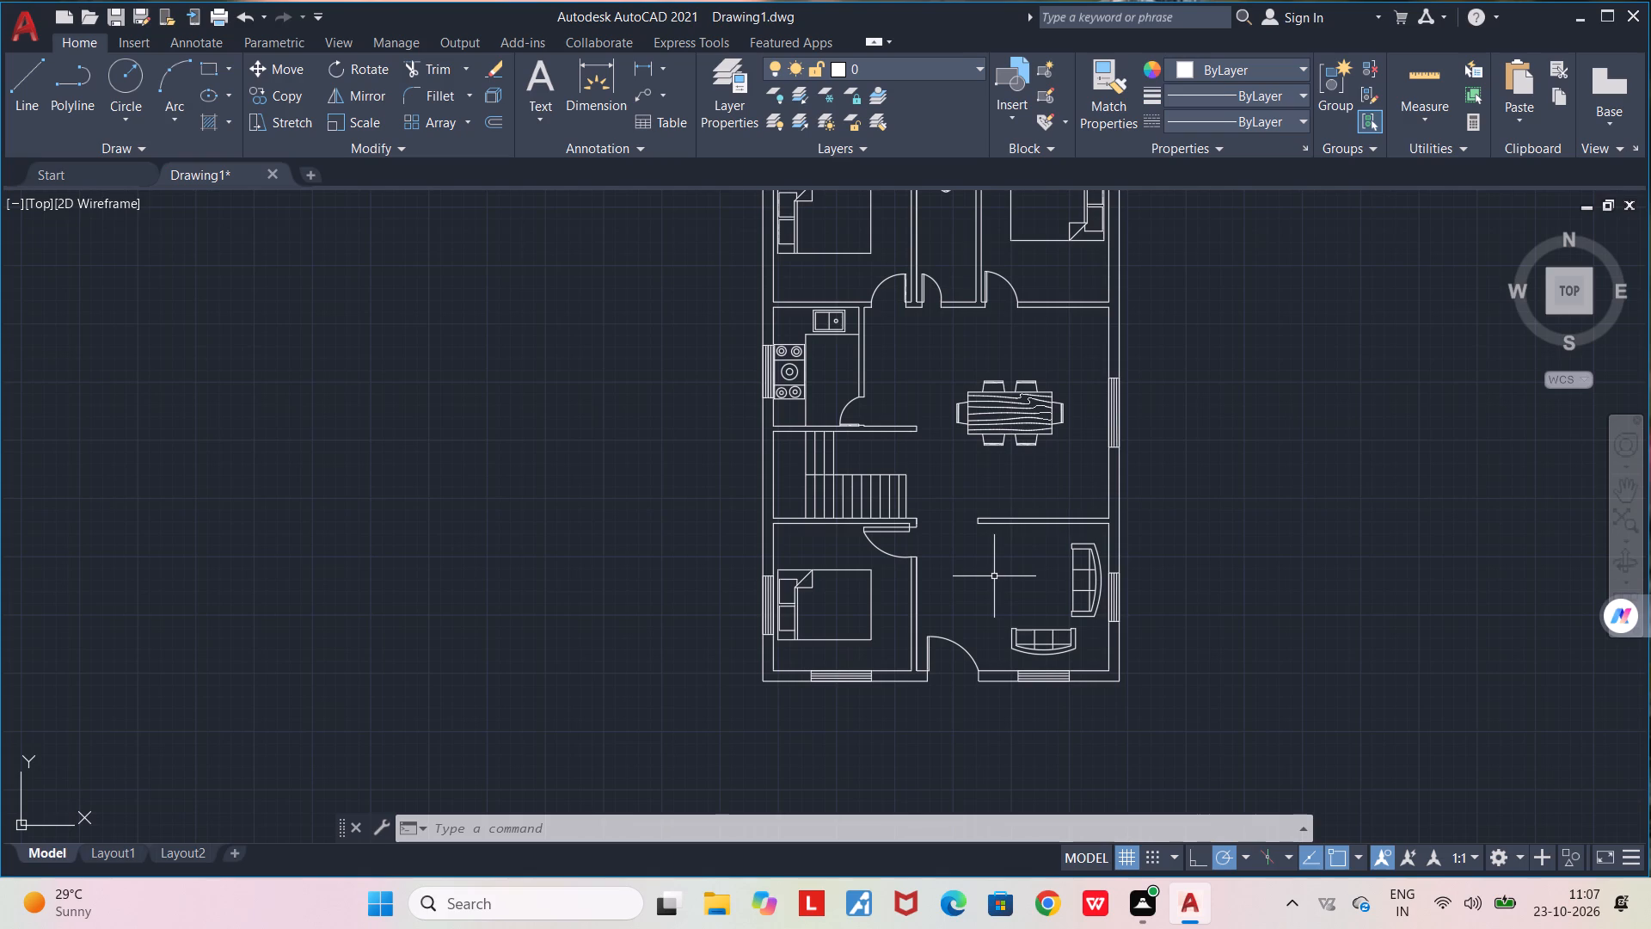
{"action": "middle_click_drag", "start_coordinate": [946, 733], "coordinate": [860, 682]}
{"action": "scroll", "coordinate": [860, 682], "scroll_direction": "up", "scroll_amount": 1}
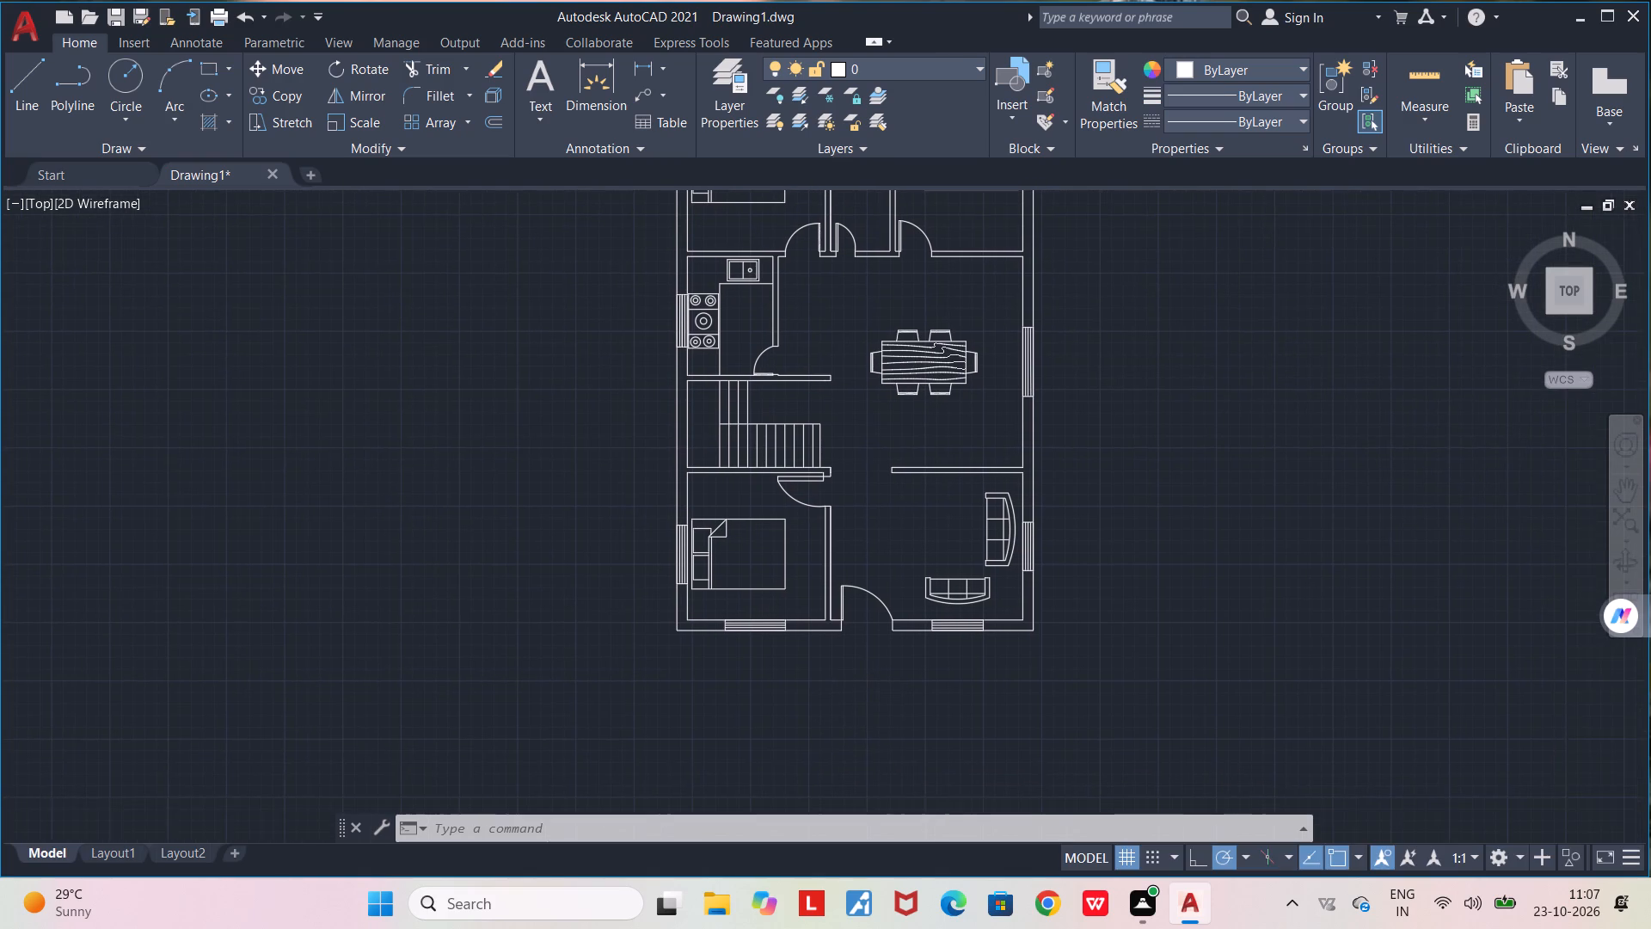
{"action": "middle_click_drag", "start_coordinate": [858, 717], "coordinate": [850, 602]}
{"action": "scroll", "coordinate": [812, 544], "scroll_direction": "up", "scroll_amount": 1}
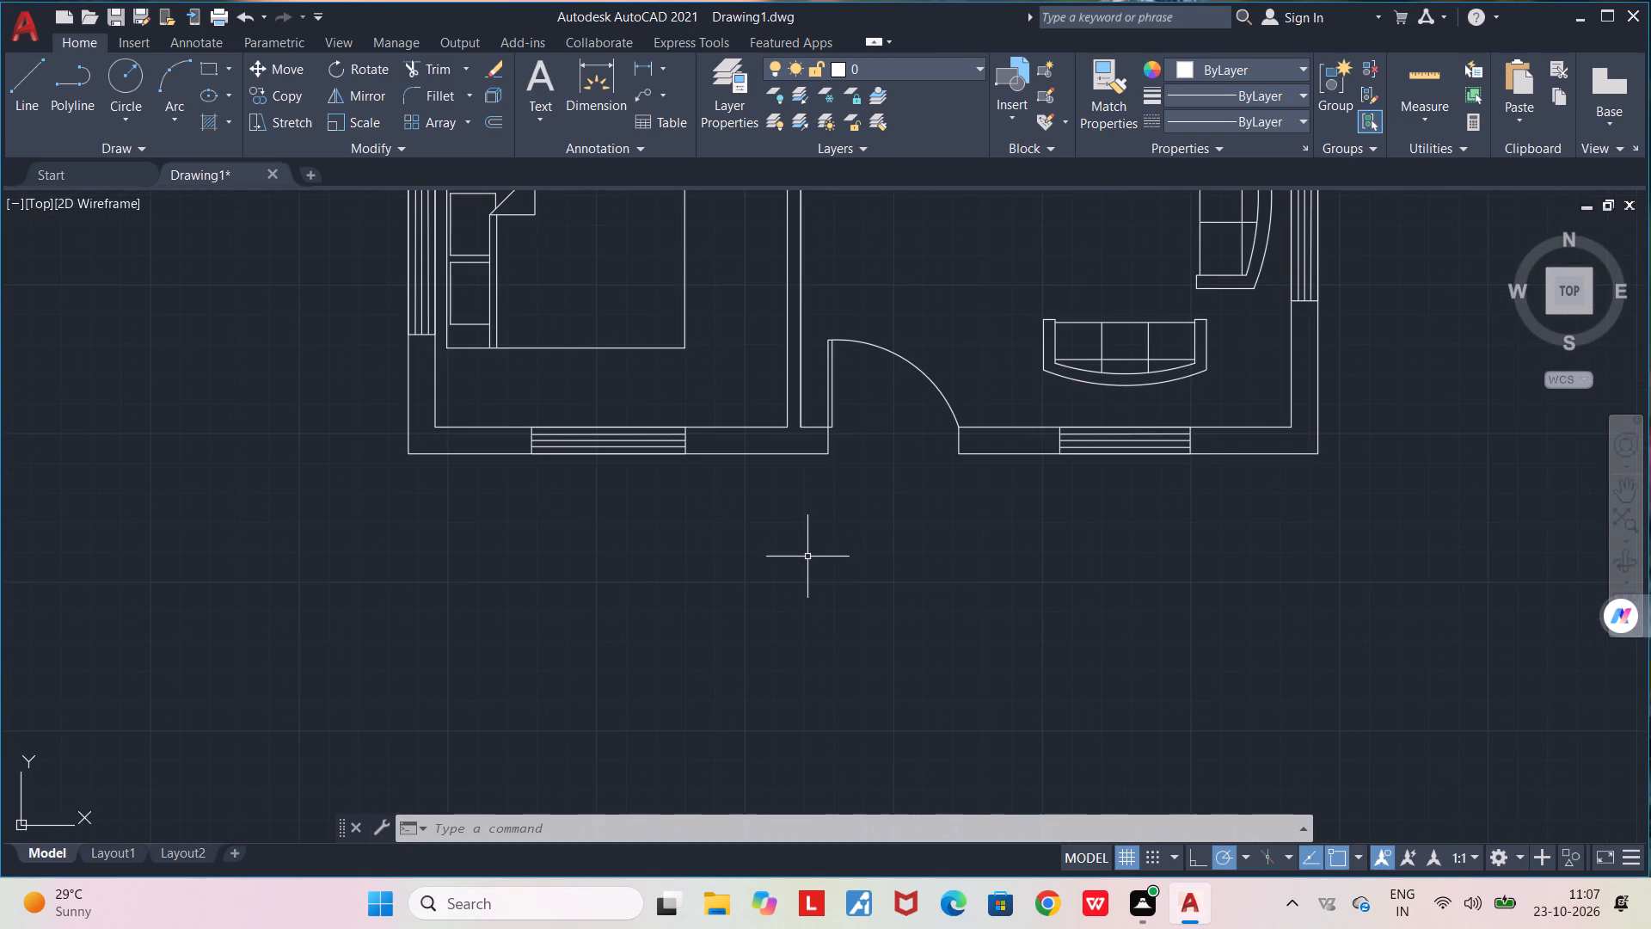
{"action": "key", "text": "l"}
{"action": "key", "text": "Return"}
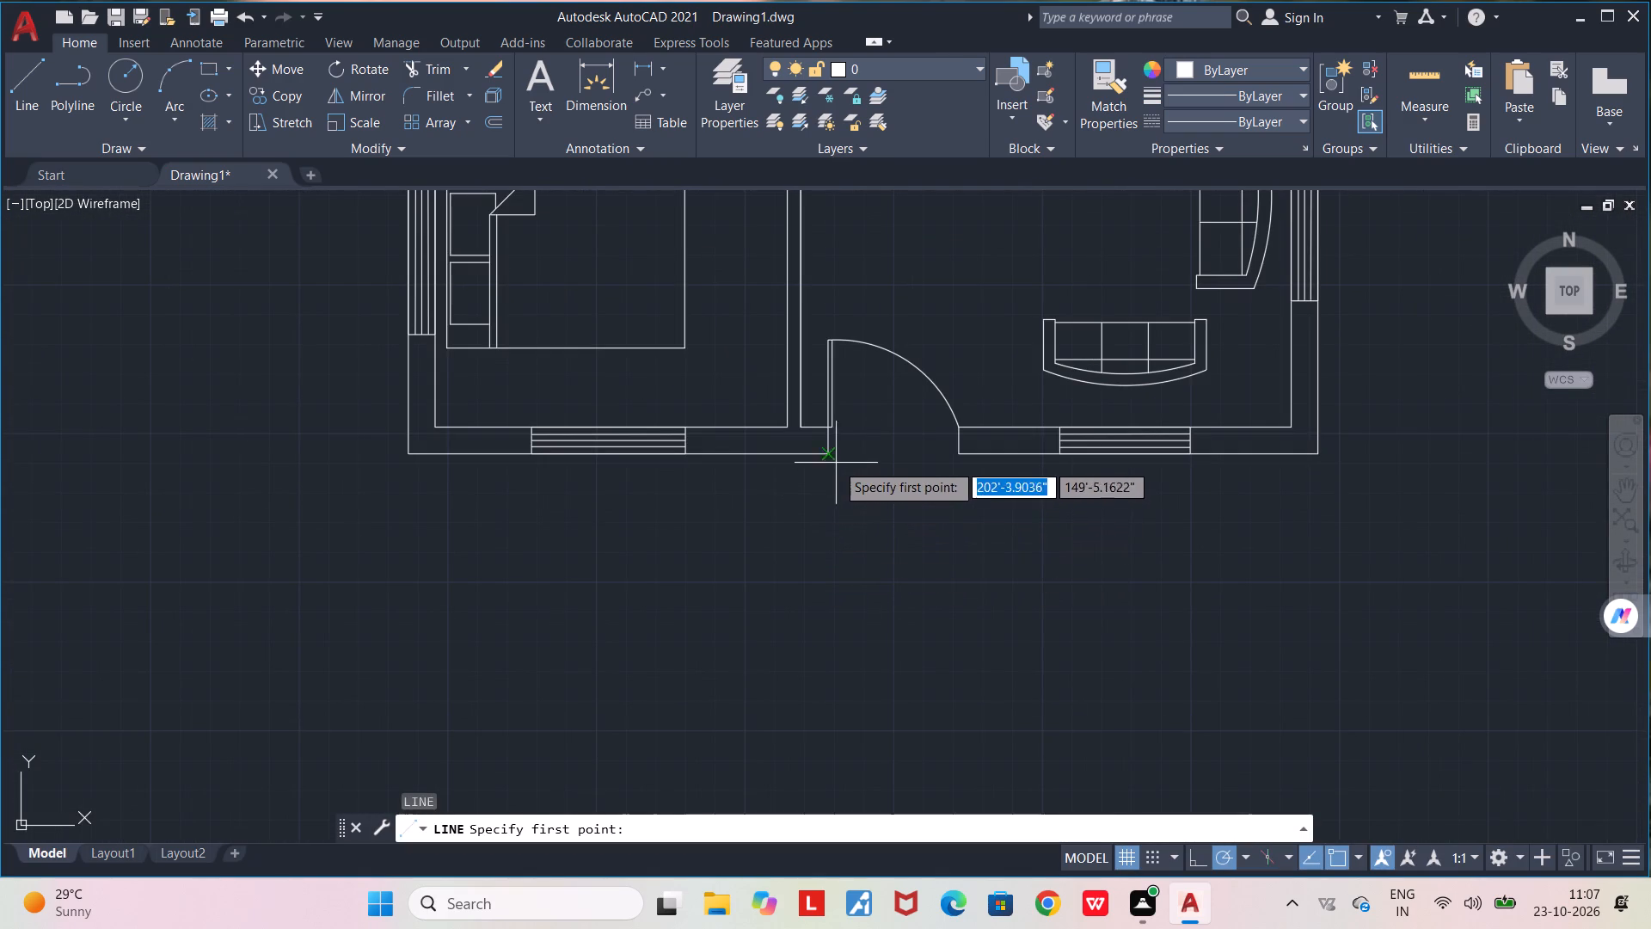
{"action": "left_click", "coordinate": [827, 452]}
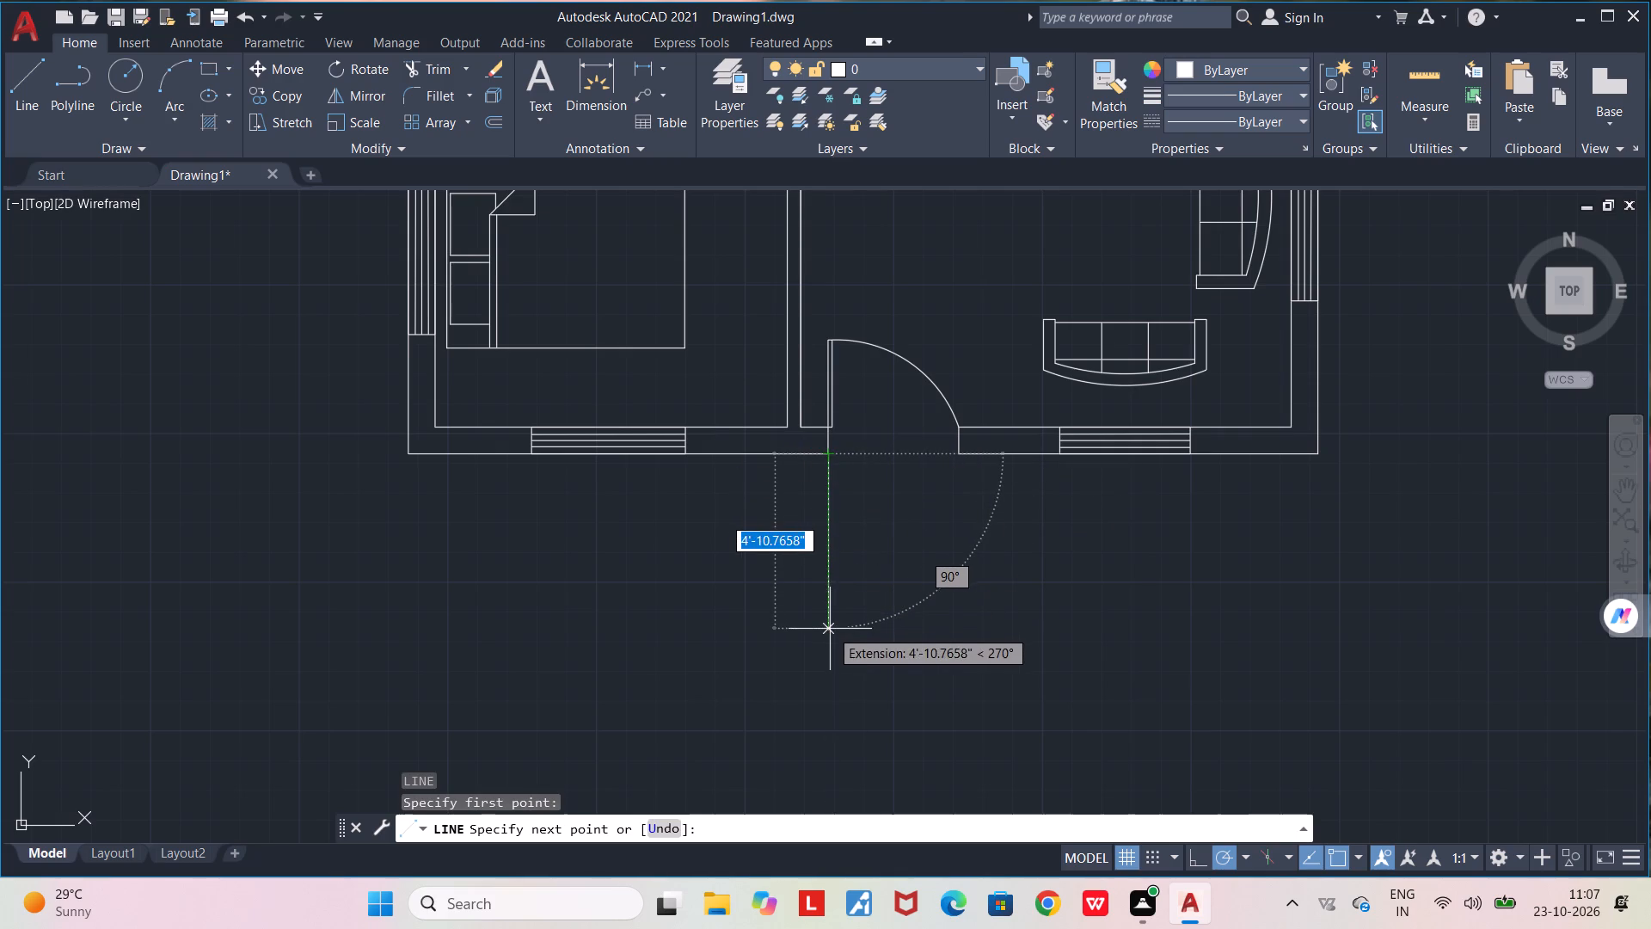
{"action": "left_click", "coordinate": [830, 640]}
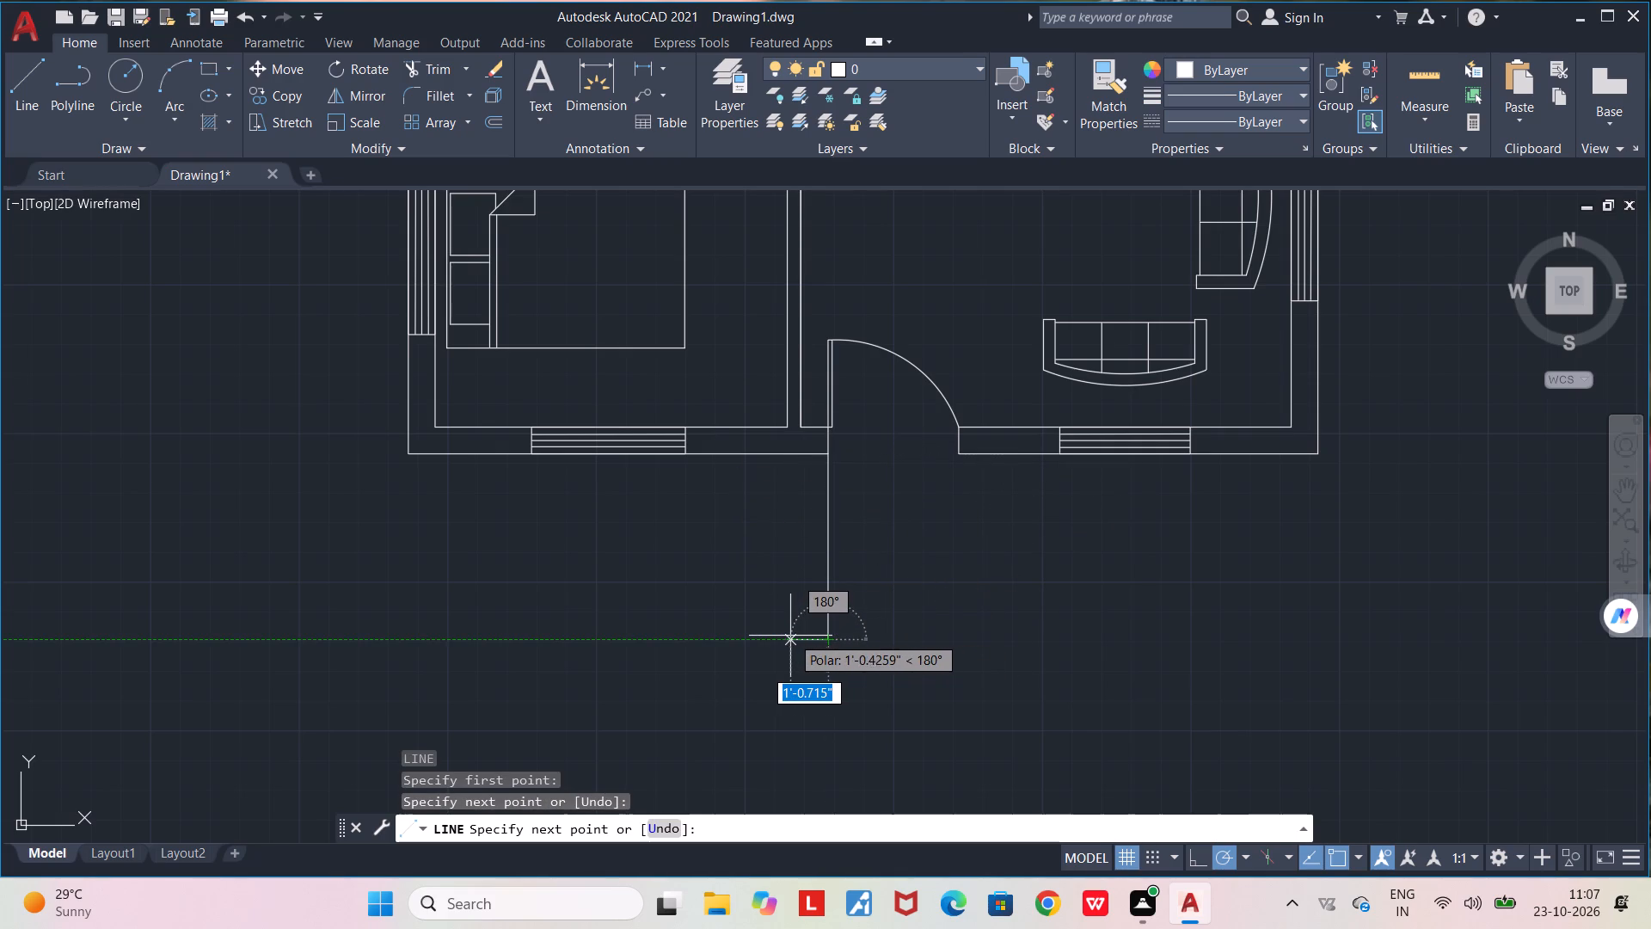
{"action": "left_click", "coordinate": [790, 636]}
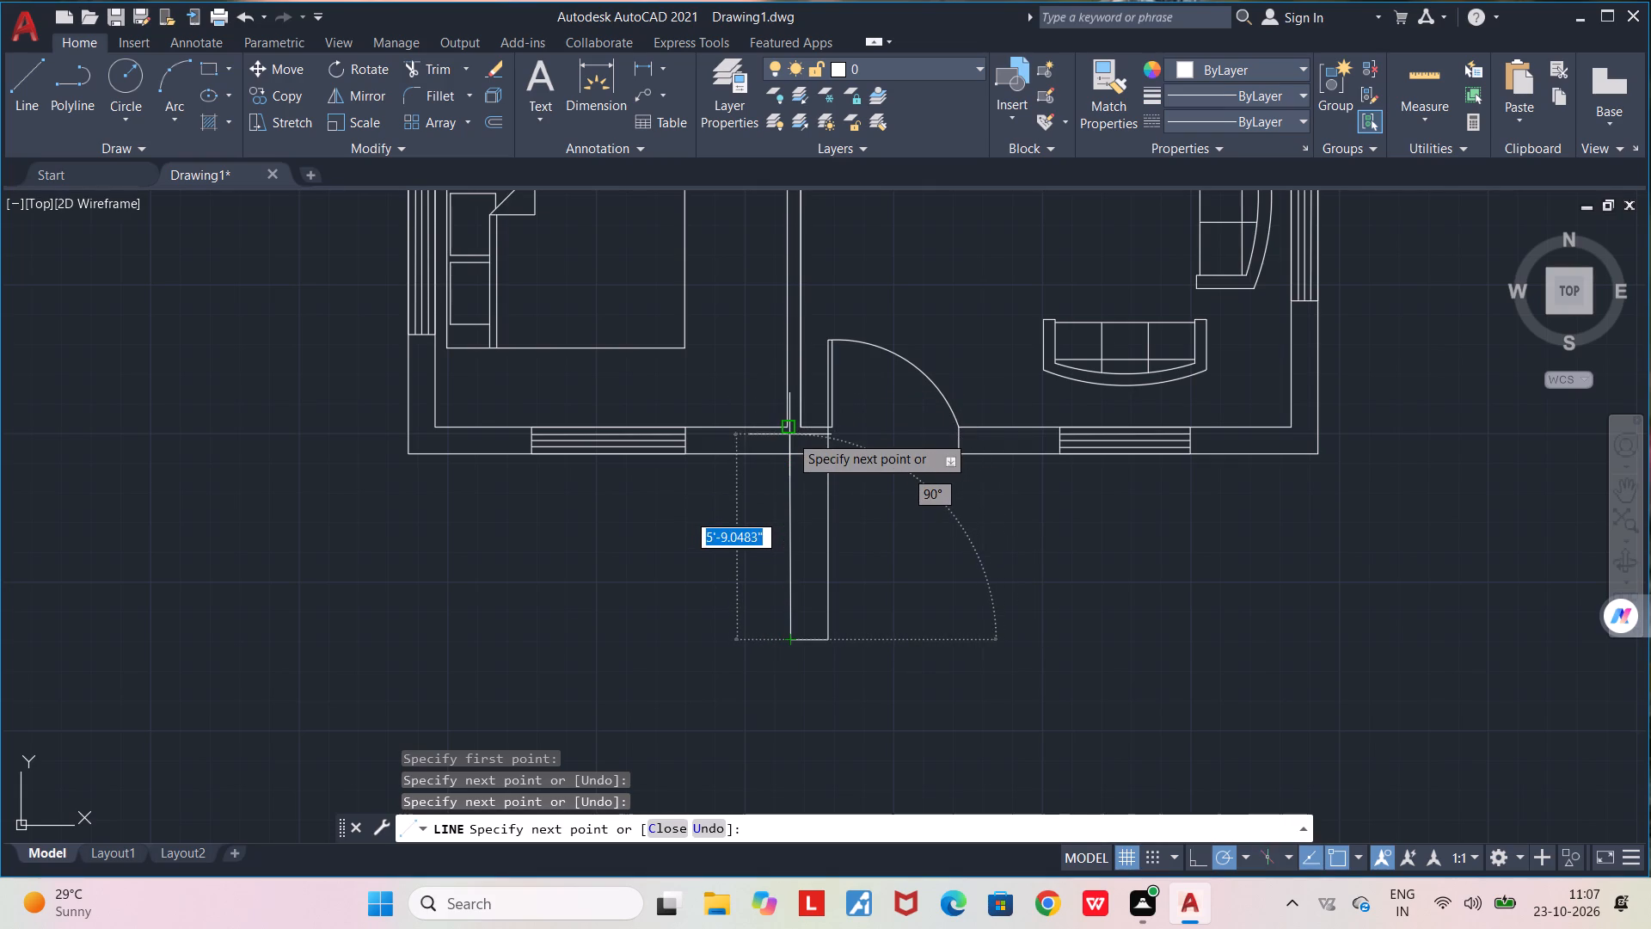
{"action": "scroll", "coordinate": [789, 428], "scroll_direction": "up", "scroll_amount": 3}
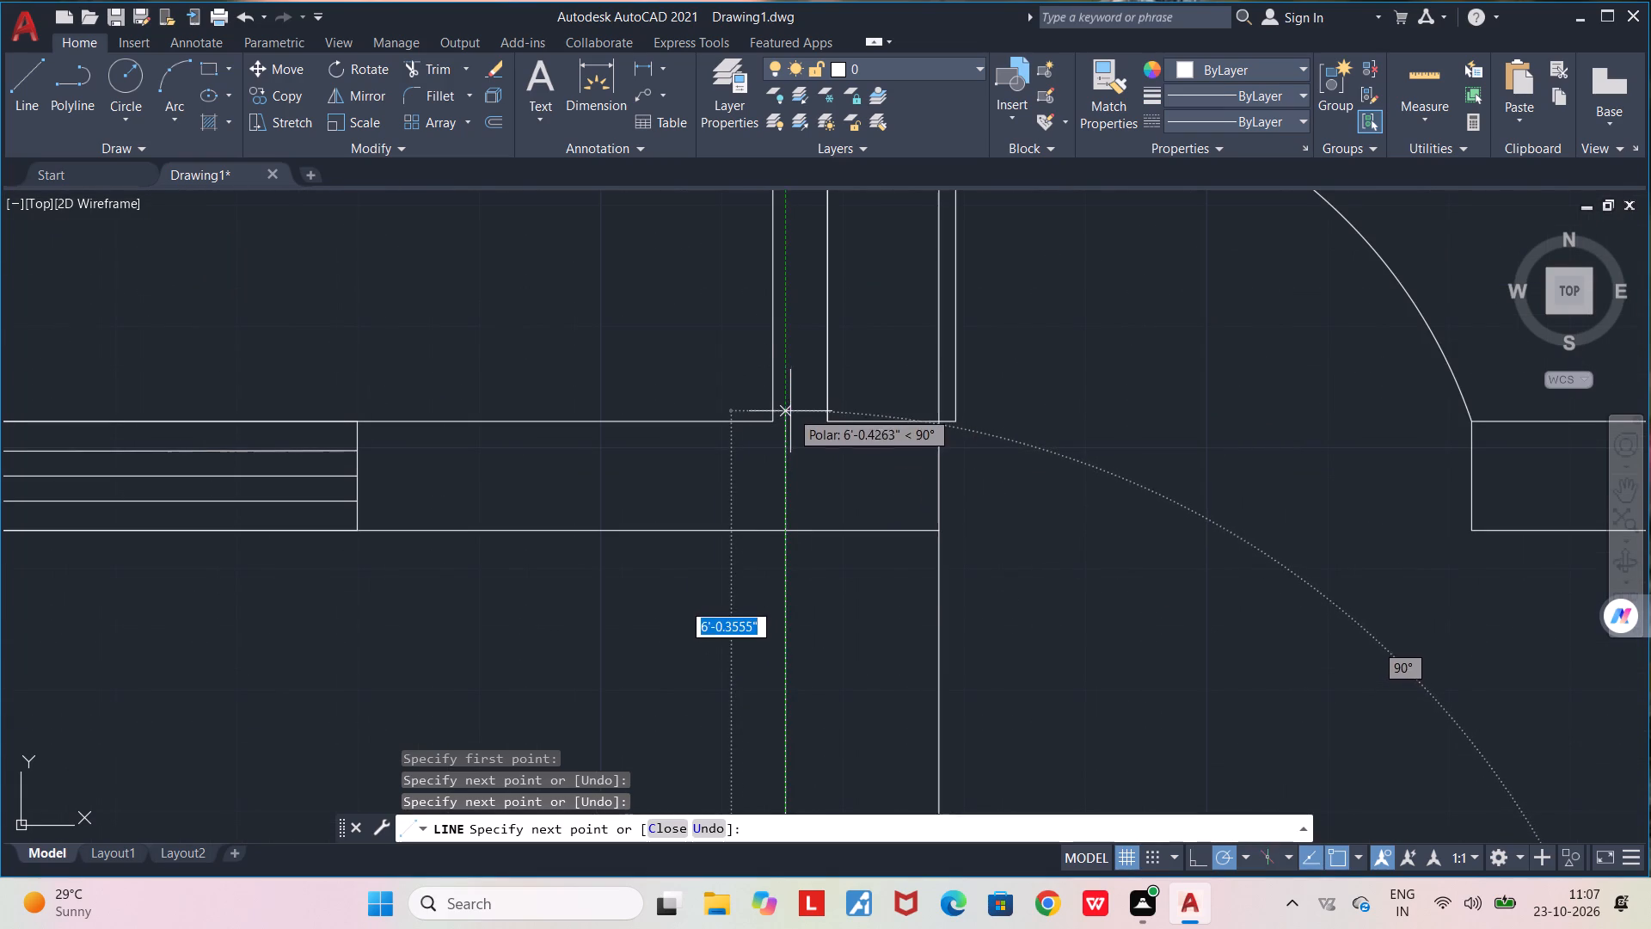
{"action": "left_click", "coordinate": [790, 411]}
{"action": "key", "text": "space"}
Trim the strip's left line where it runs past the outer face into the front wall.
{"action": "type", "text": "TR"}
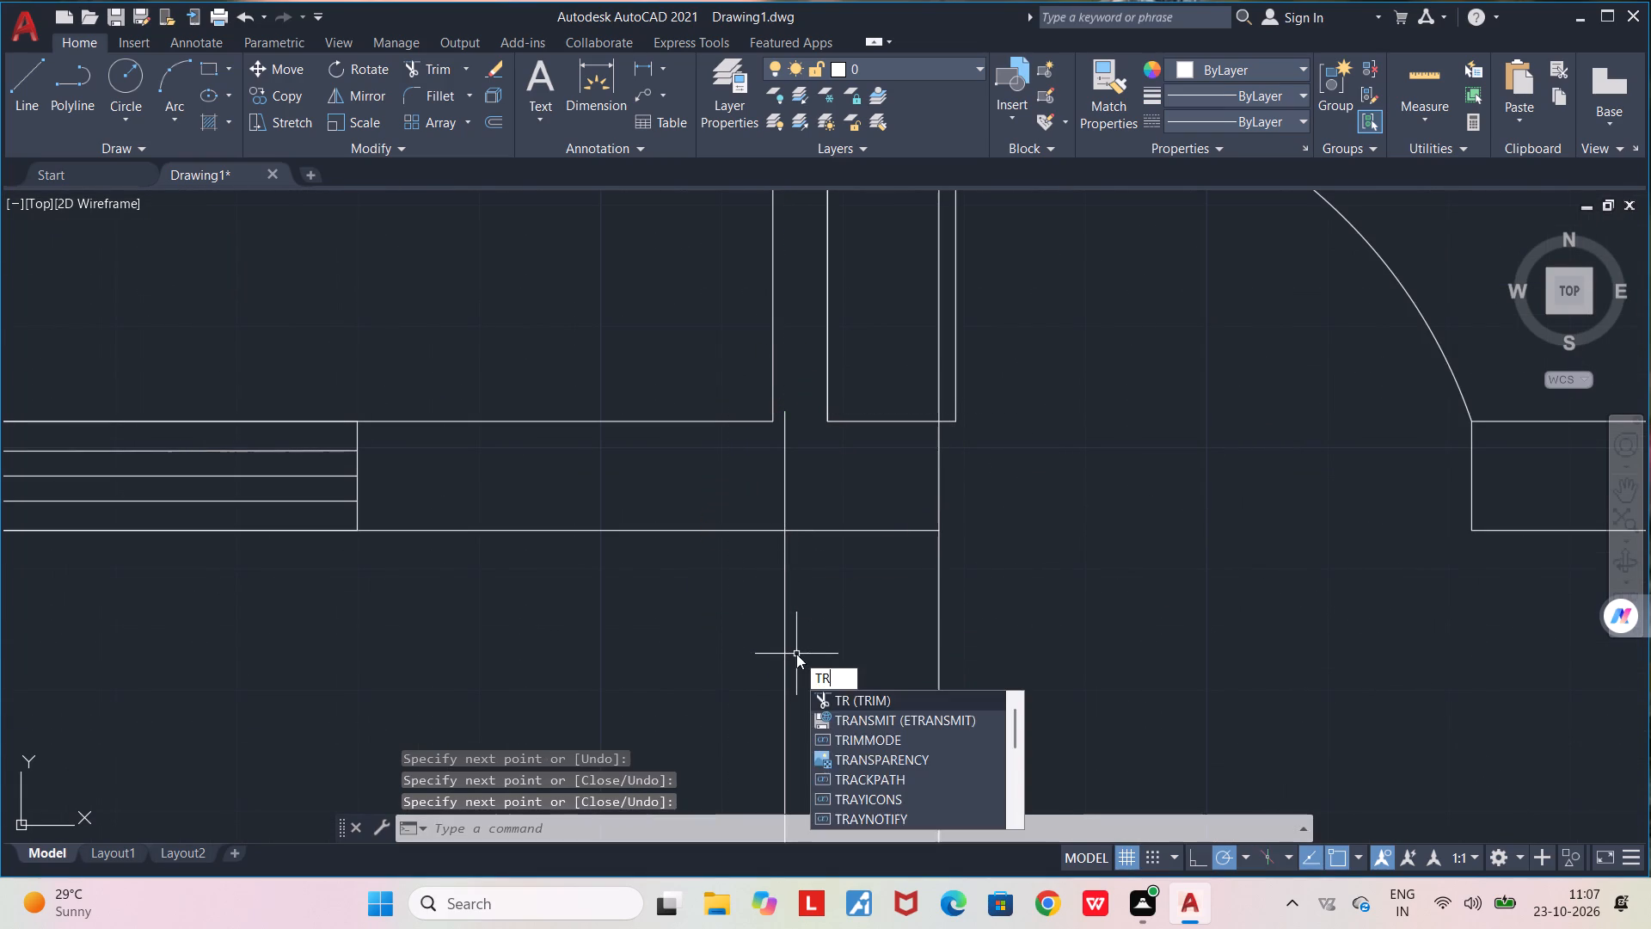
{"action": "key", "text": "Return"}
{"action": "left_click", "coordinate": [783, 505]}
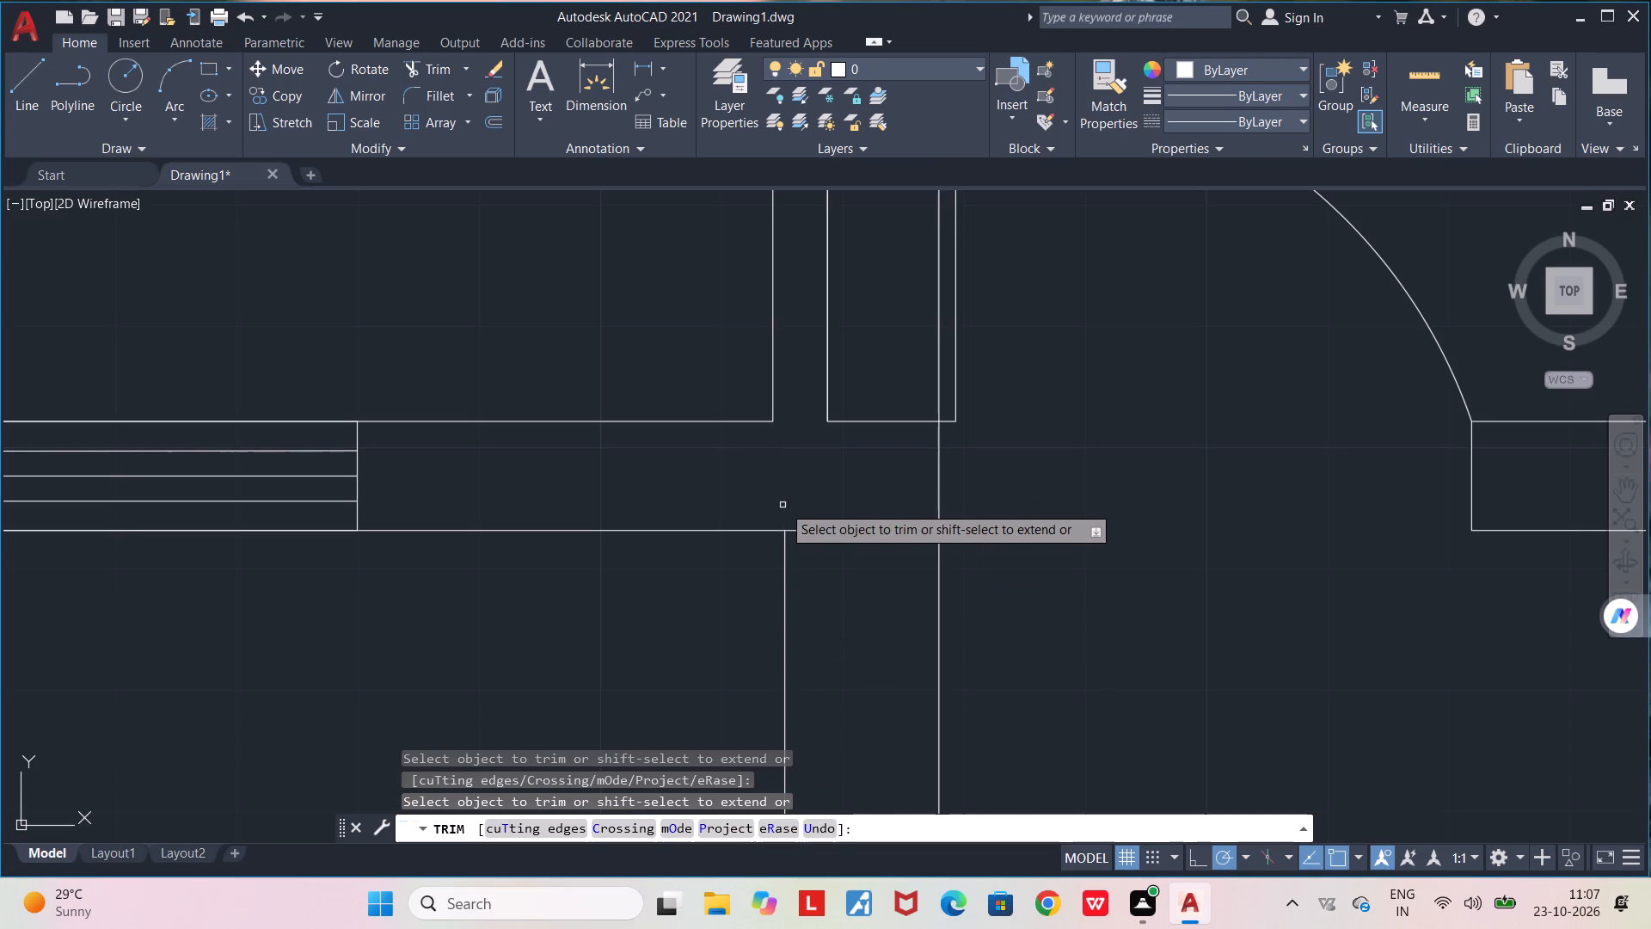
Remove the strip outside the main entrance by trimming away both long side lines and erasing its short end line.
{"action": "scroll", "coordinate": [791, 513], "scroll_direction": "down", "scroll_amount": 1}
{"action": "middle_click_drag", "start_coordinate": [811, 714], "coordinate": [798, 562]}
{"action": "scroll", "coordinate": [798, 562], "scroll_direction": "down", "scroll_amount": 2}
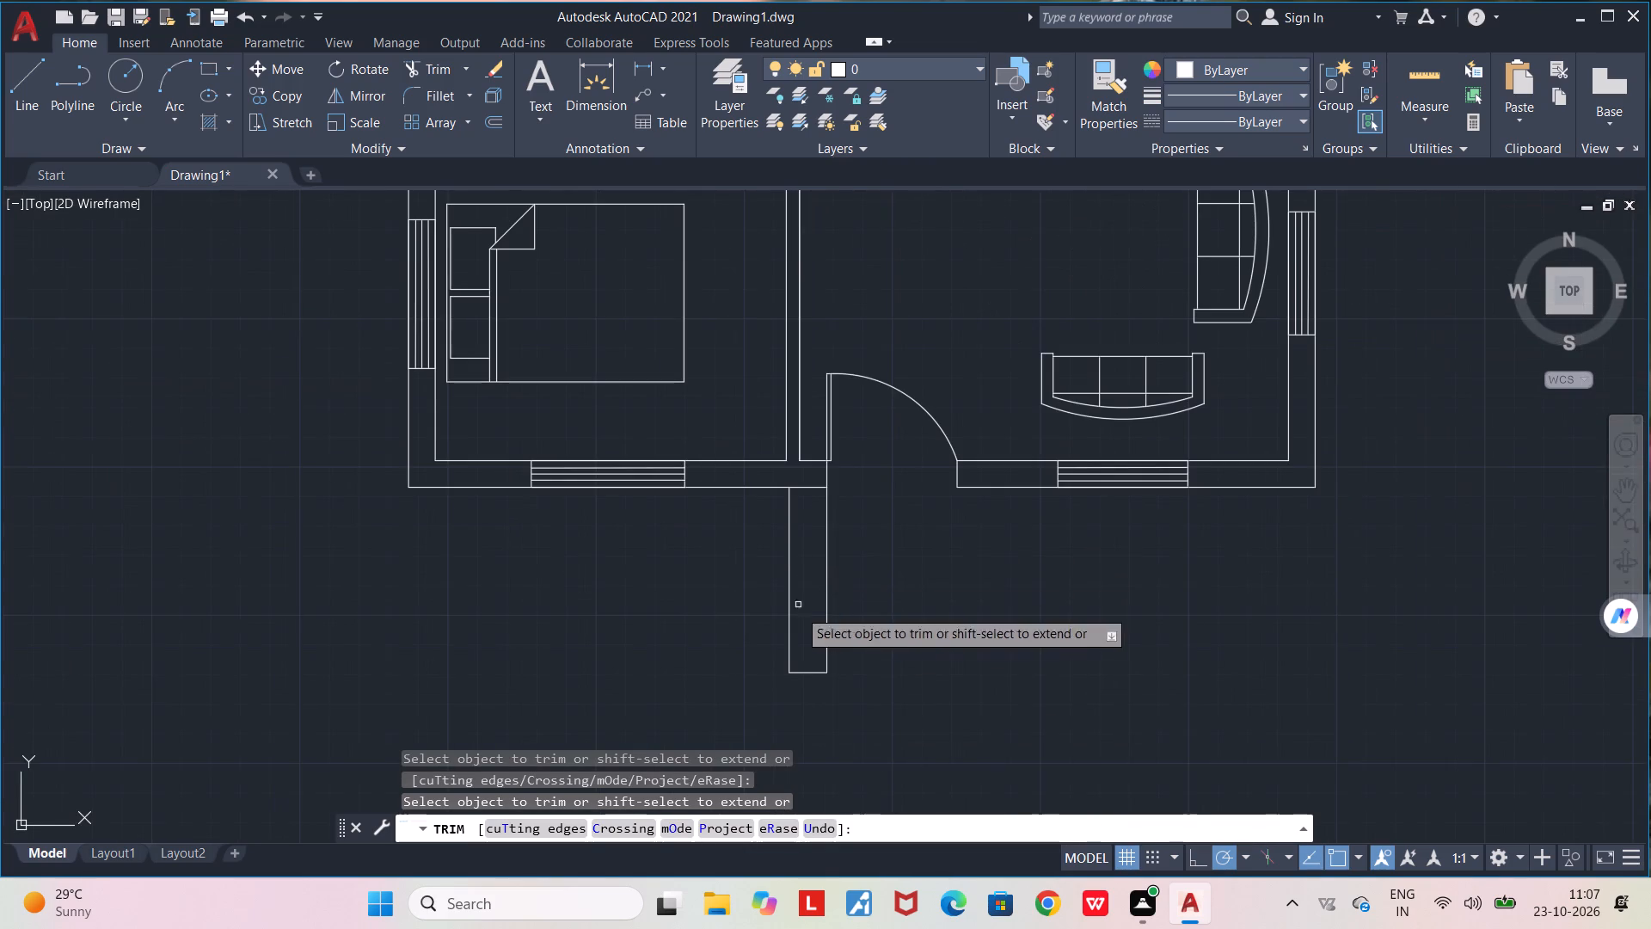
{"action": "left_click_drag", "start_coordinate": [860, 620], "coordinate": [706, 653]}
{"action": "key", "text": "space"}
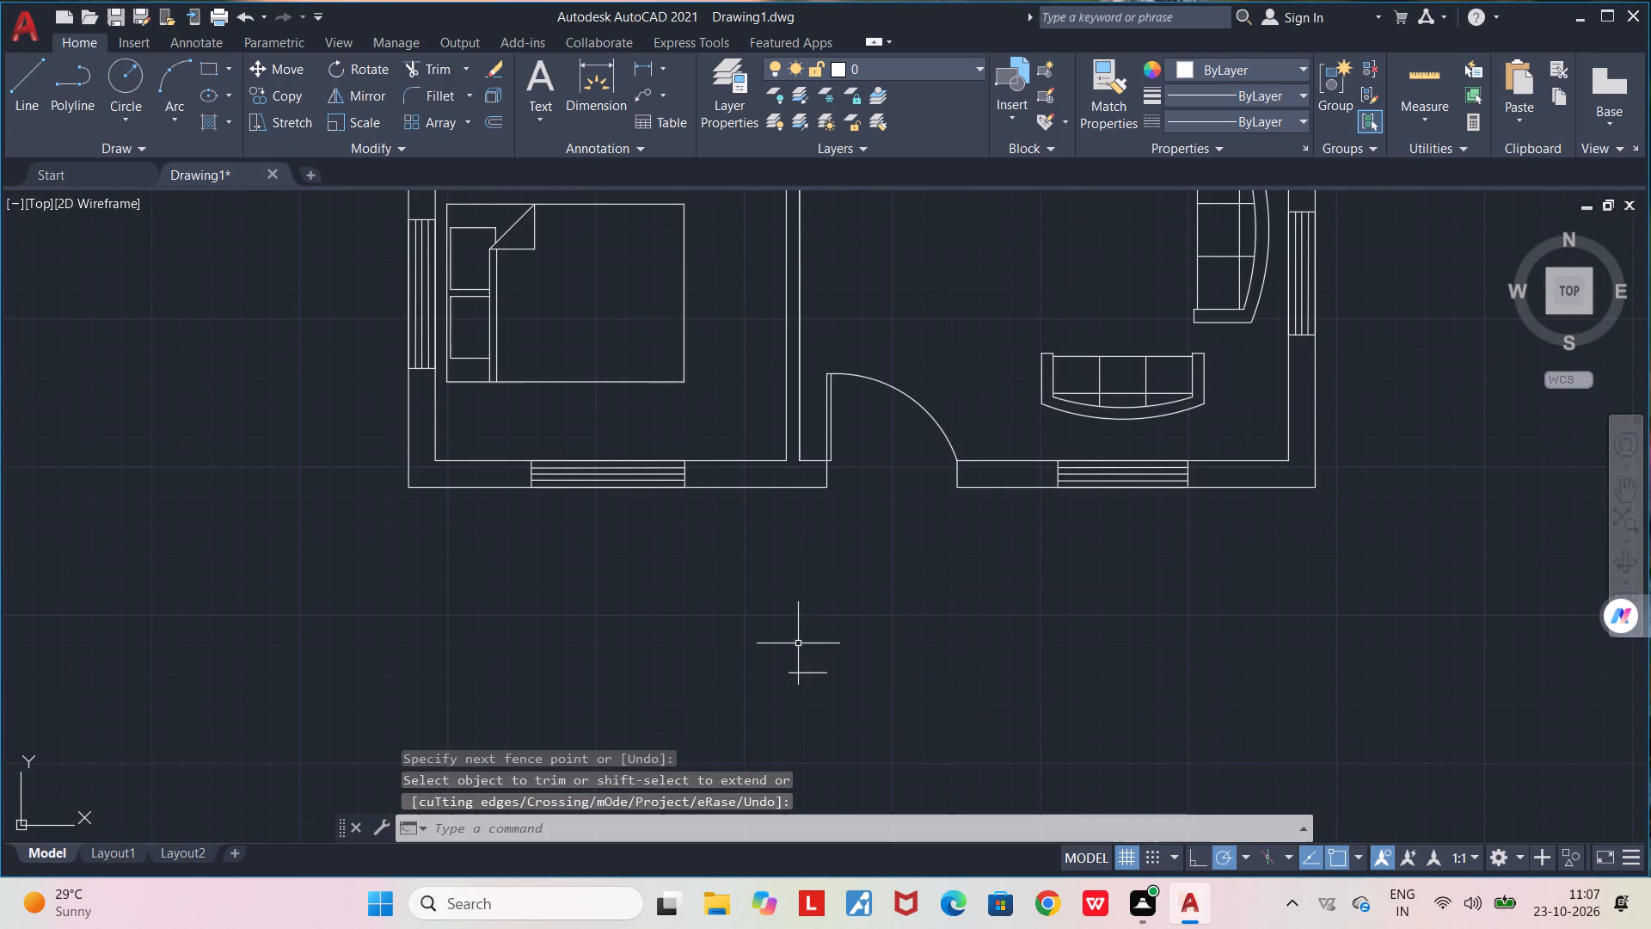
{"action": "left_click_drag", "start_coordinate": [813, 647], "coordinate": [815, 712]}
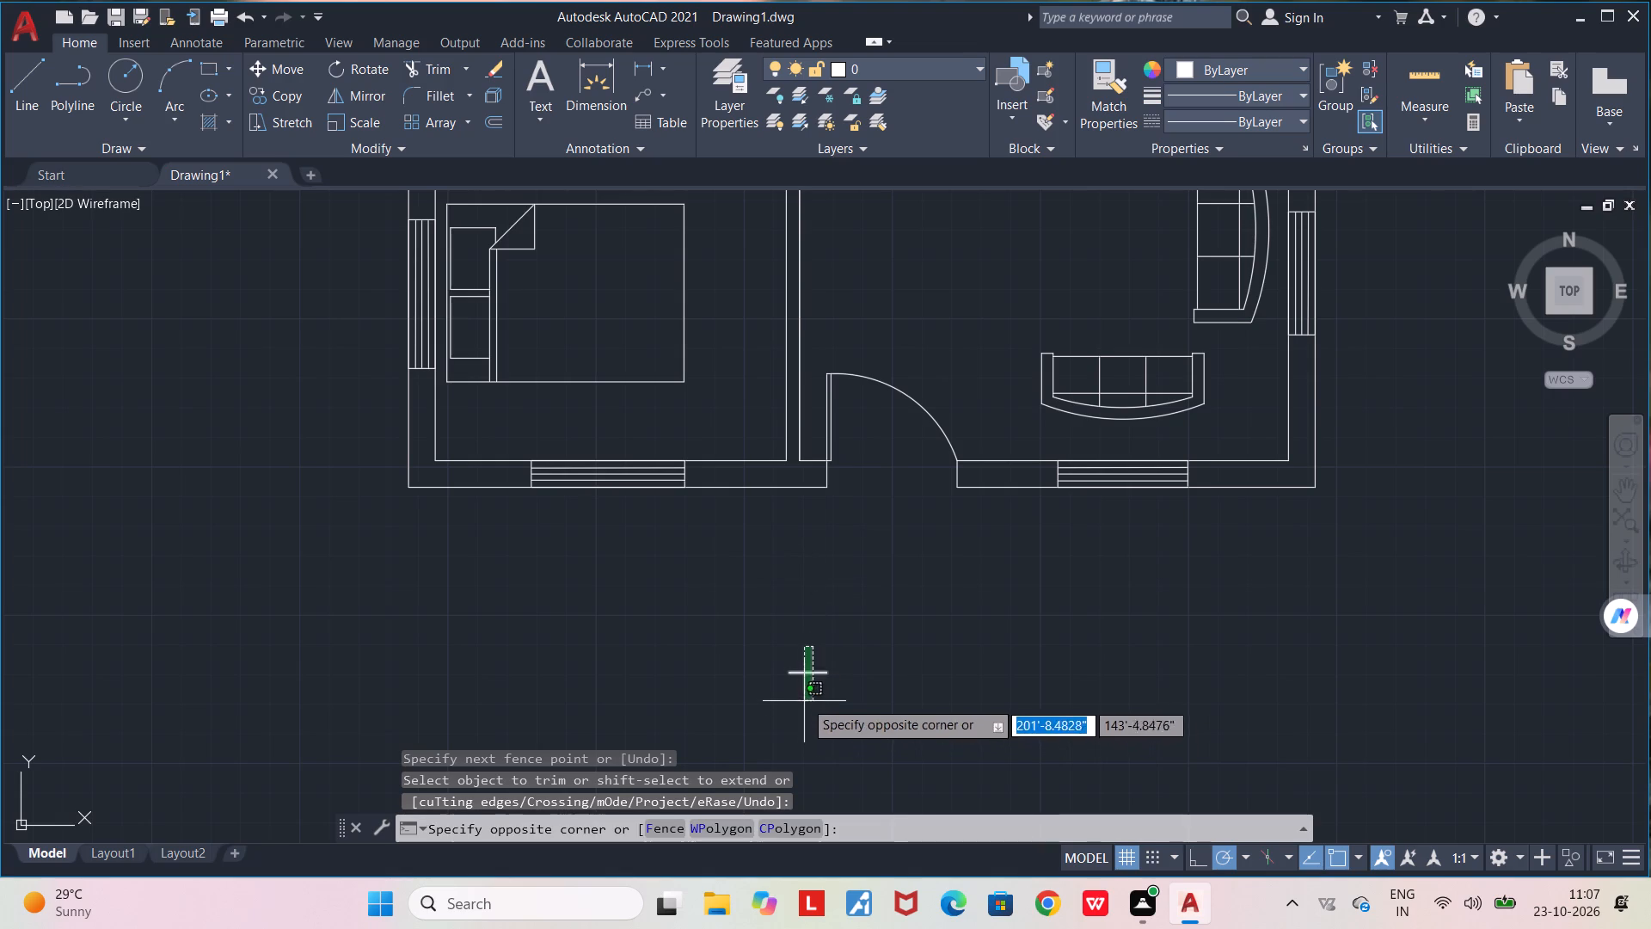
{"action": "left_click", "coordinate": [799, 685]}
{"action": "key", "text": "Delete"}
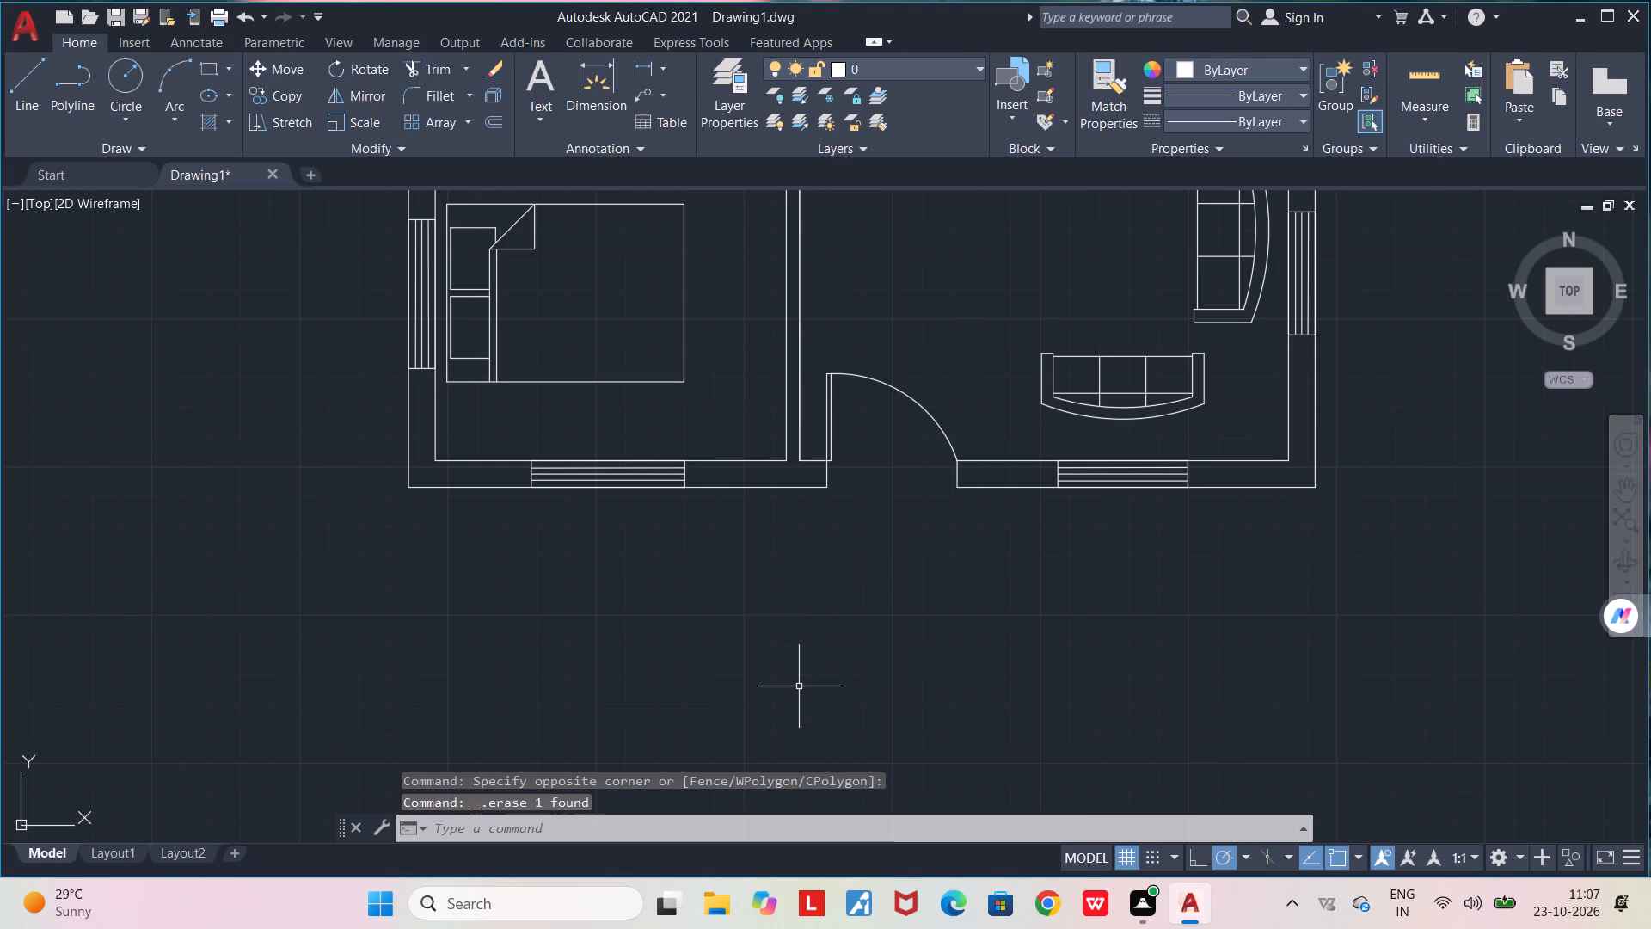
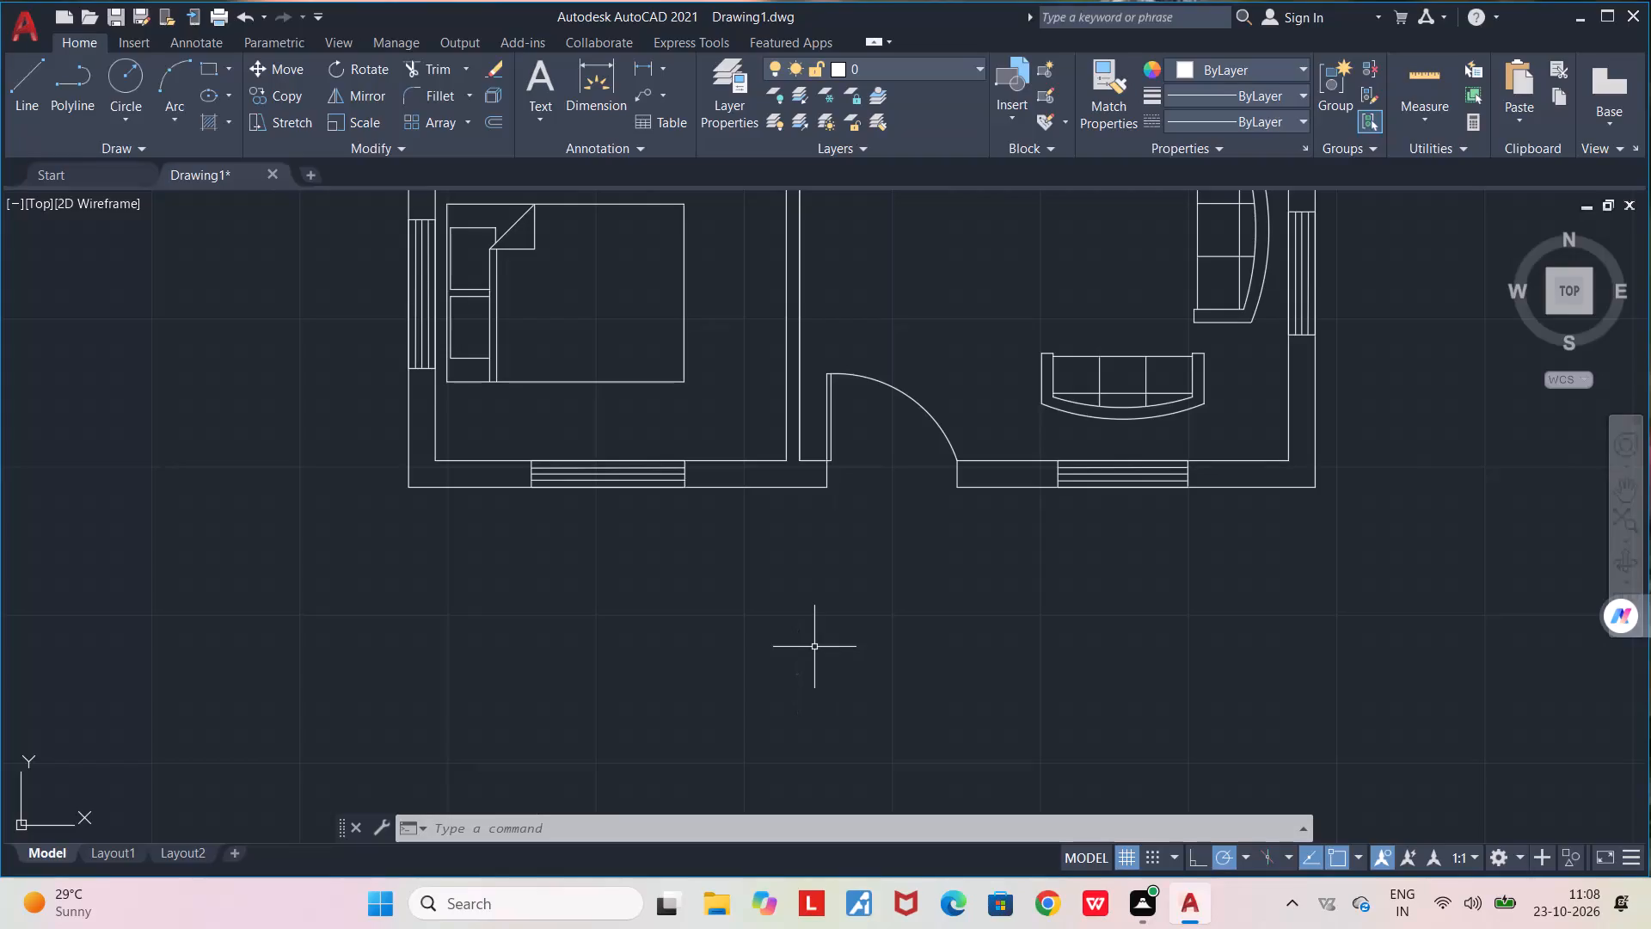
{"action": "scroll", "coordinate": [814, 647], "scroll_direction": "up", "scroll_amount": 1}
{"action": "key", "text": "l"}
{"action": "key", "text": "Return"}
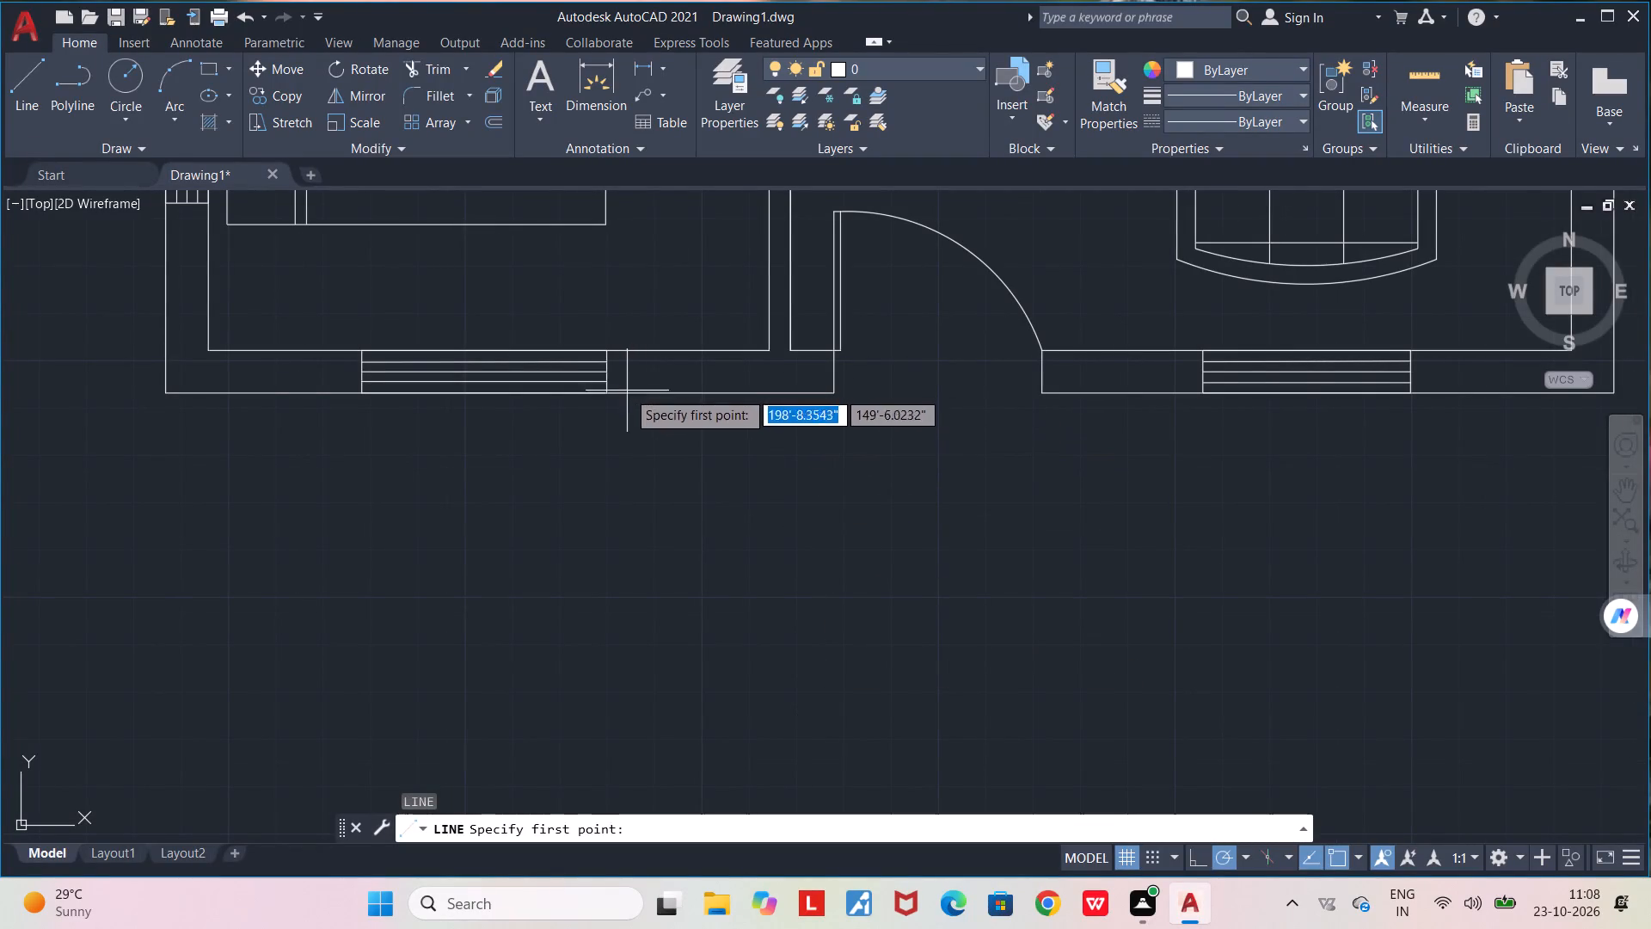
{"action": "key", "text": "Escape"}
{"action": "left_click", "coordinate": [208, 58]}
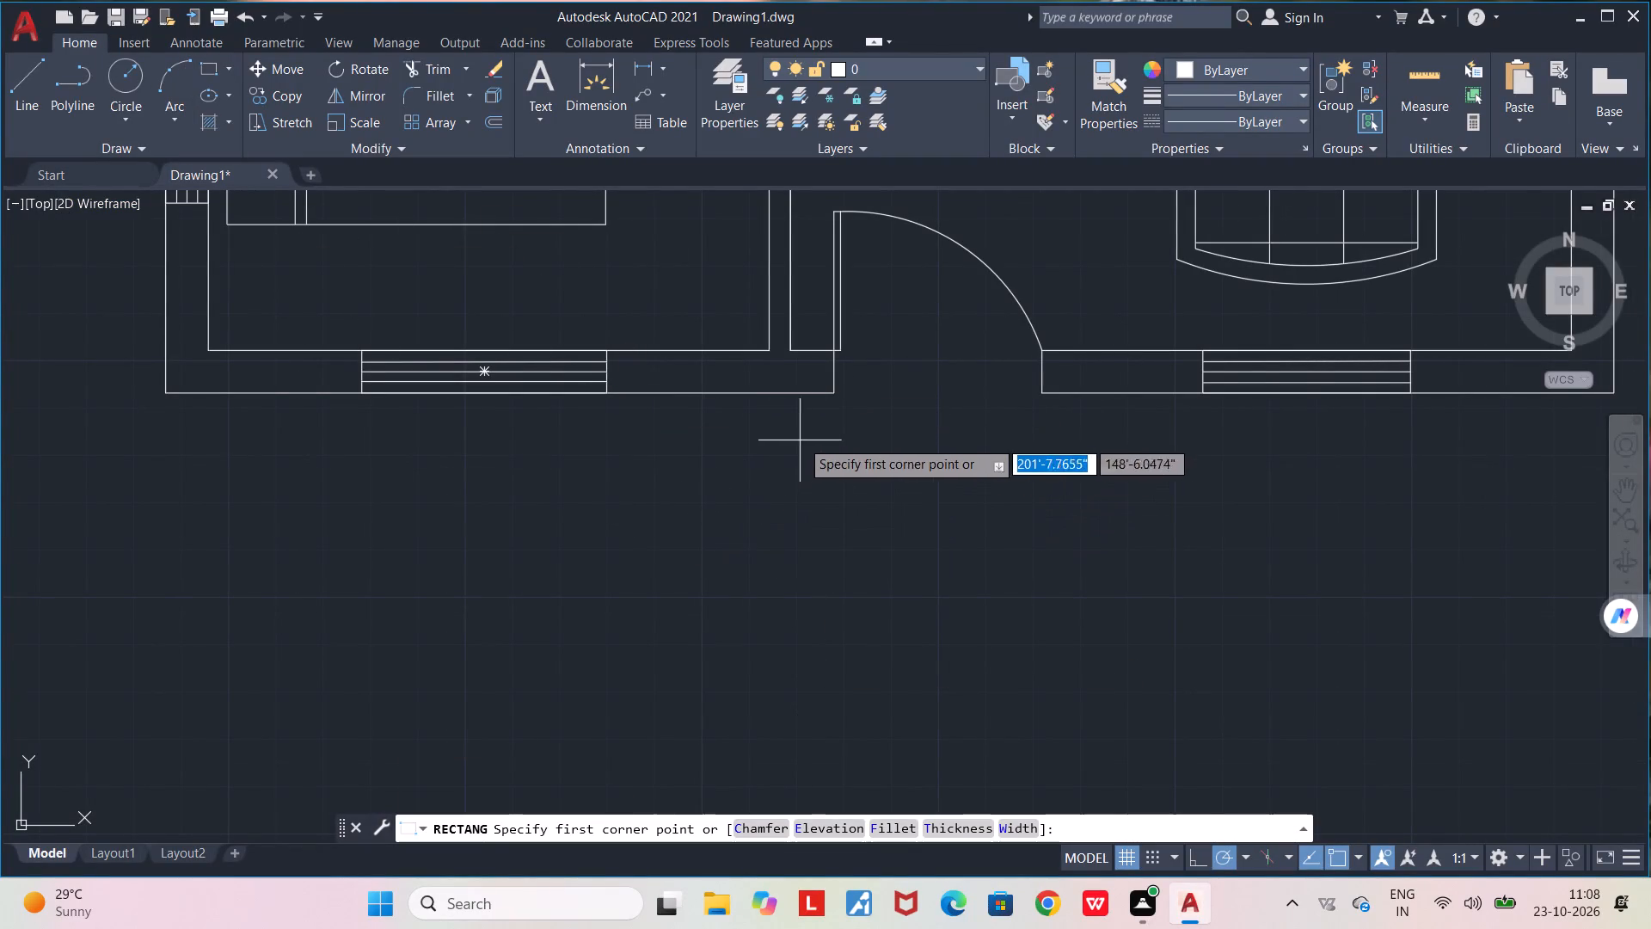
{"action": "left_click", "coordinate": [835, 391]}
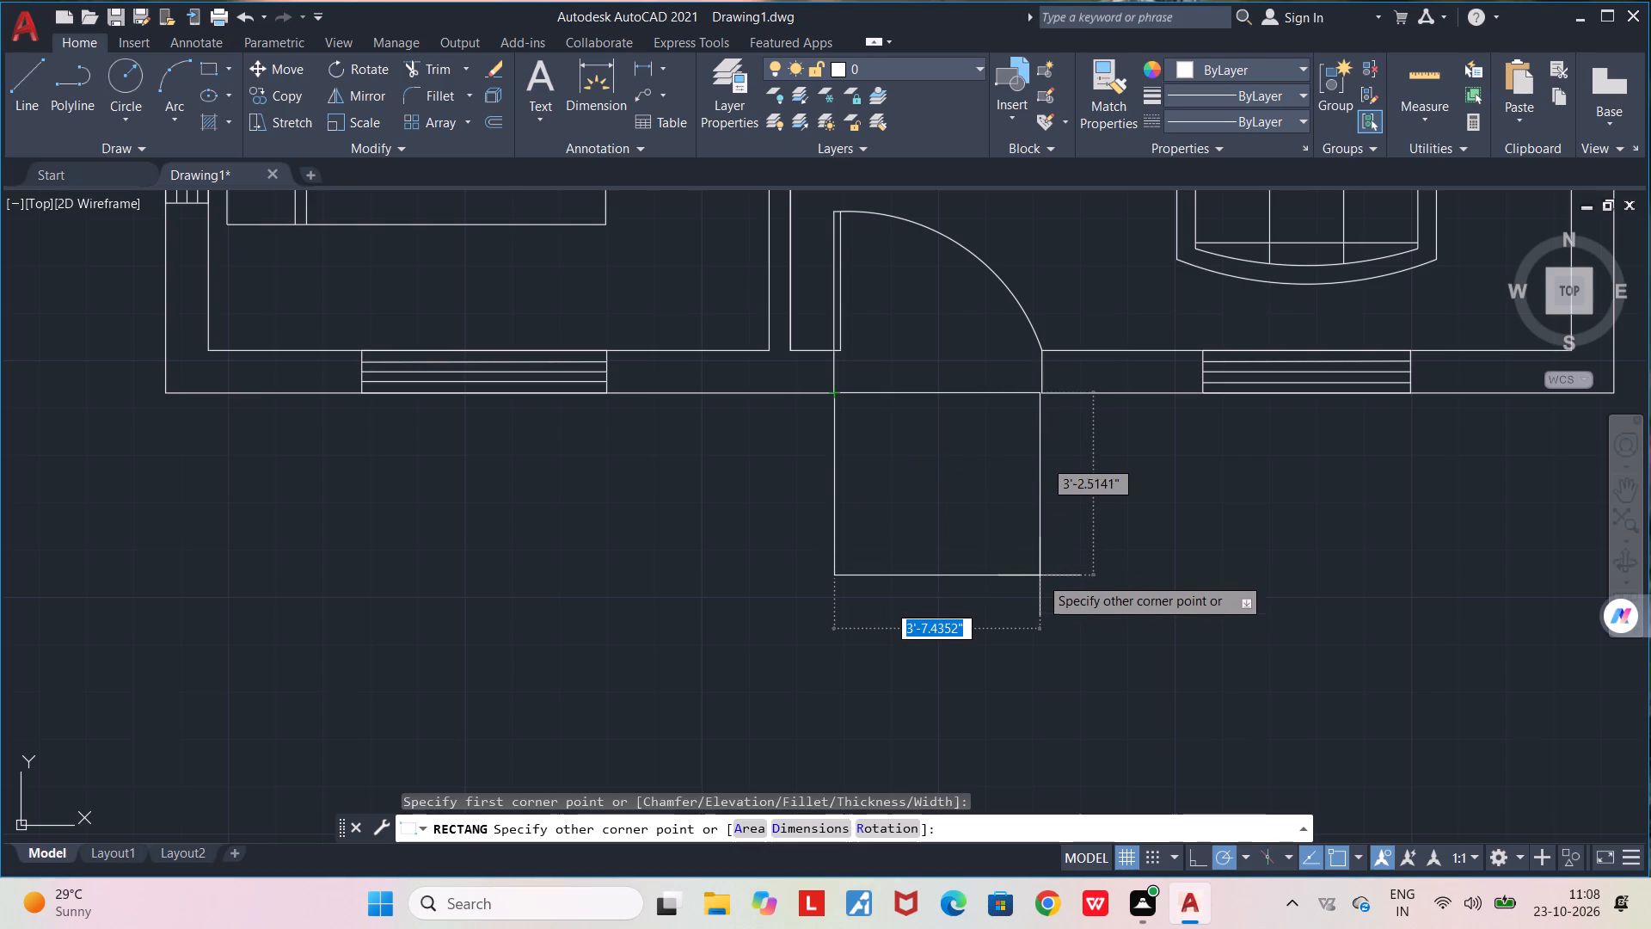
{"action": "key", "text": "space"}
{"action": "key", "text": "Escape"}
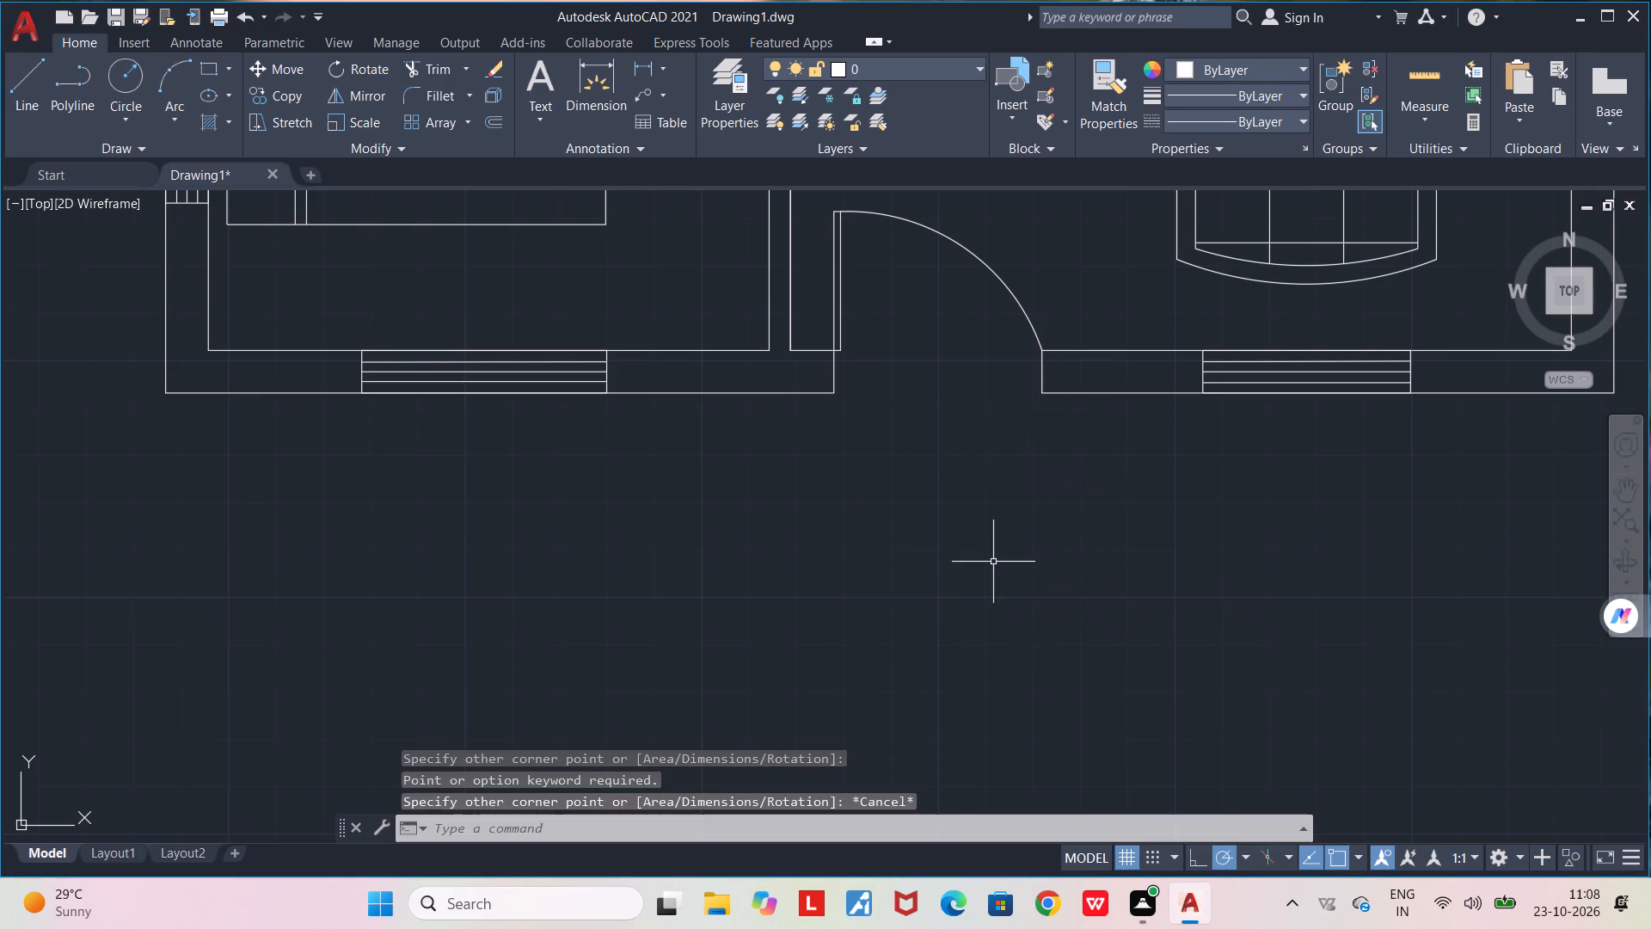
Draw a rectangle of lines about 3'-8" wide outside the main entrance, spanning the opening's two outer corners and projecting outward from the front wall.
{"action": "key", "text": "l"}
{"action": "key", "text": "Return"}
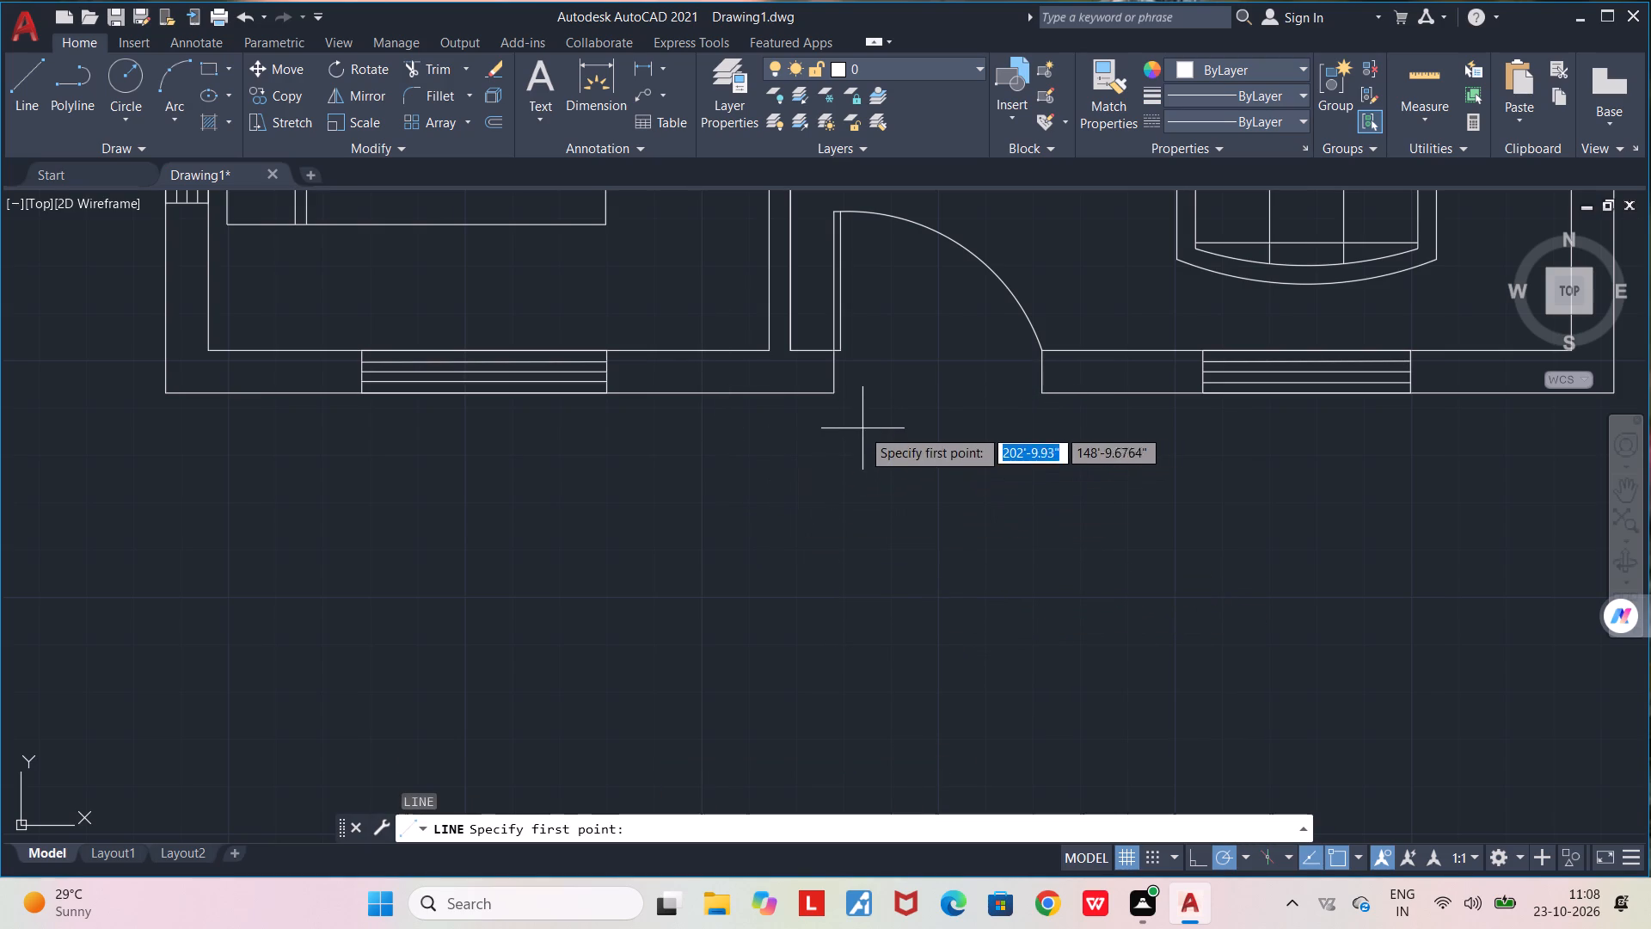
{"action": "left_click", "coordinate": [836, 395]}
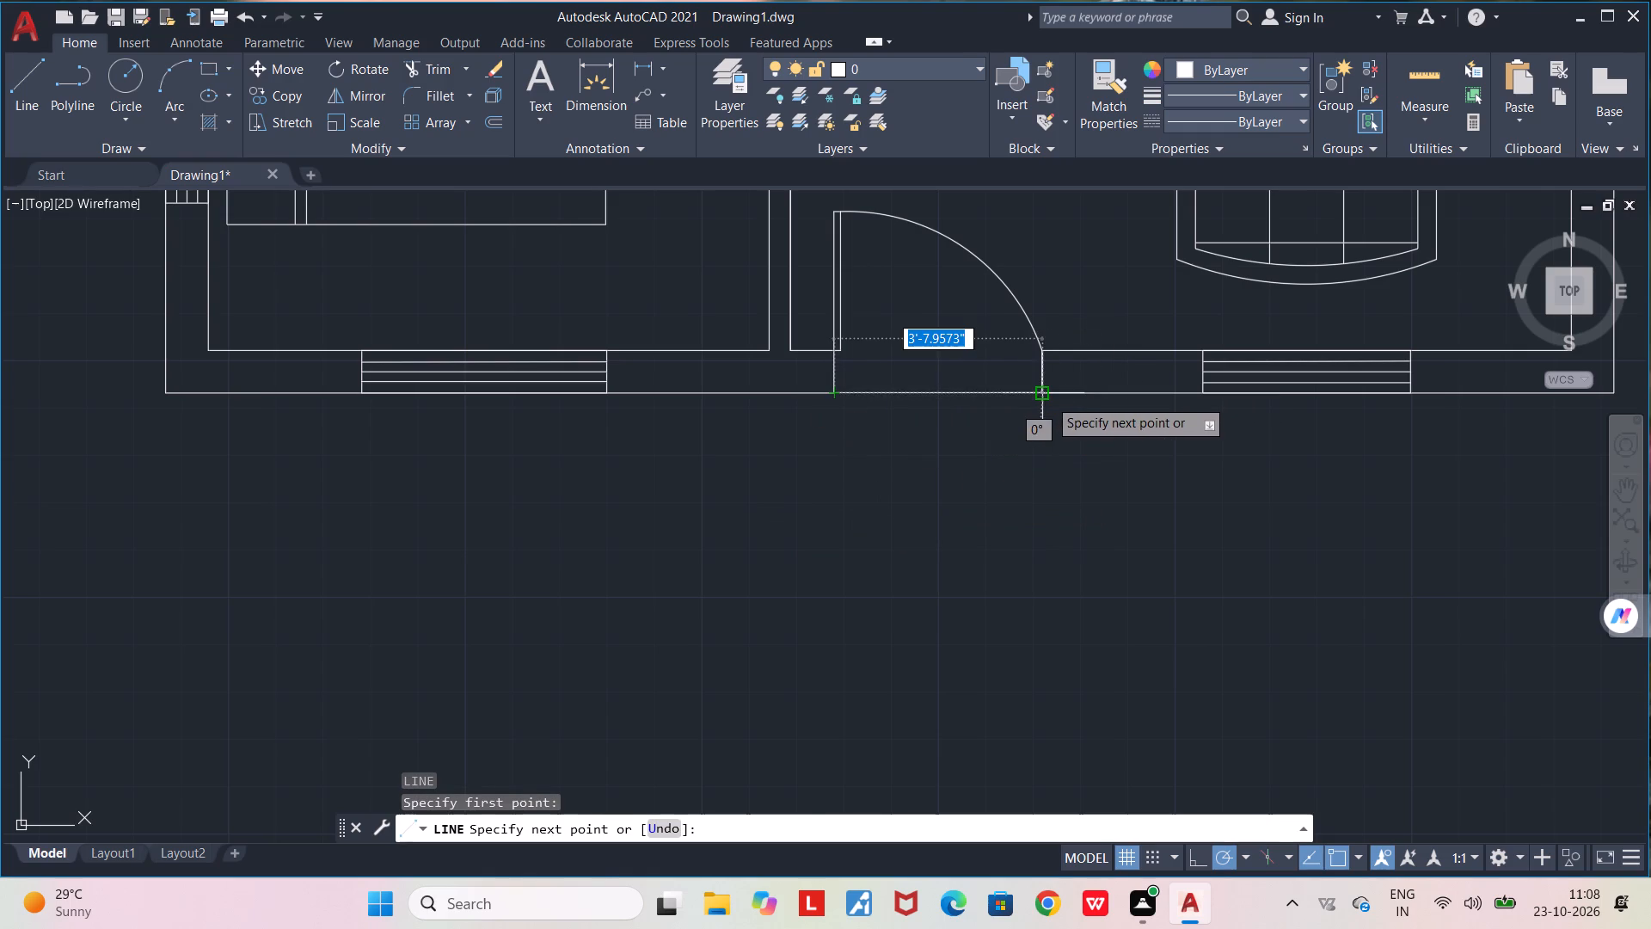
{"action": "left_click", "coordinate": [1043, 394]}
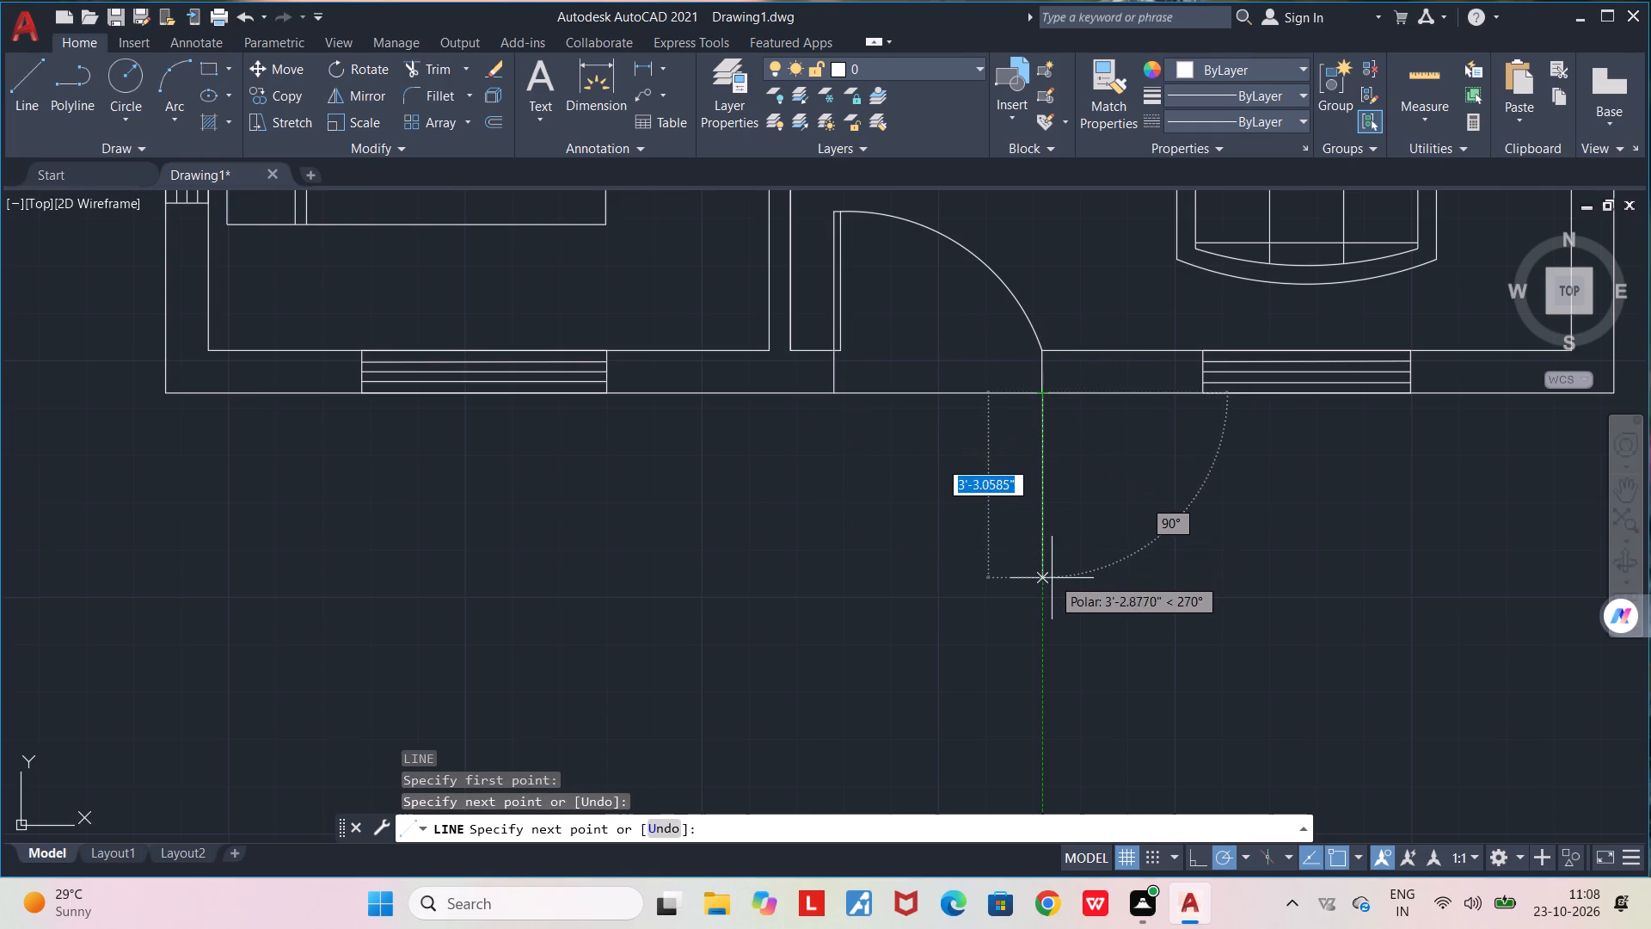
{"action": "left_click", "coordinate": [1051, 597]}
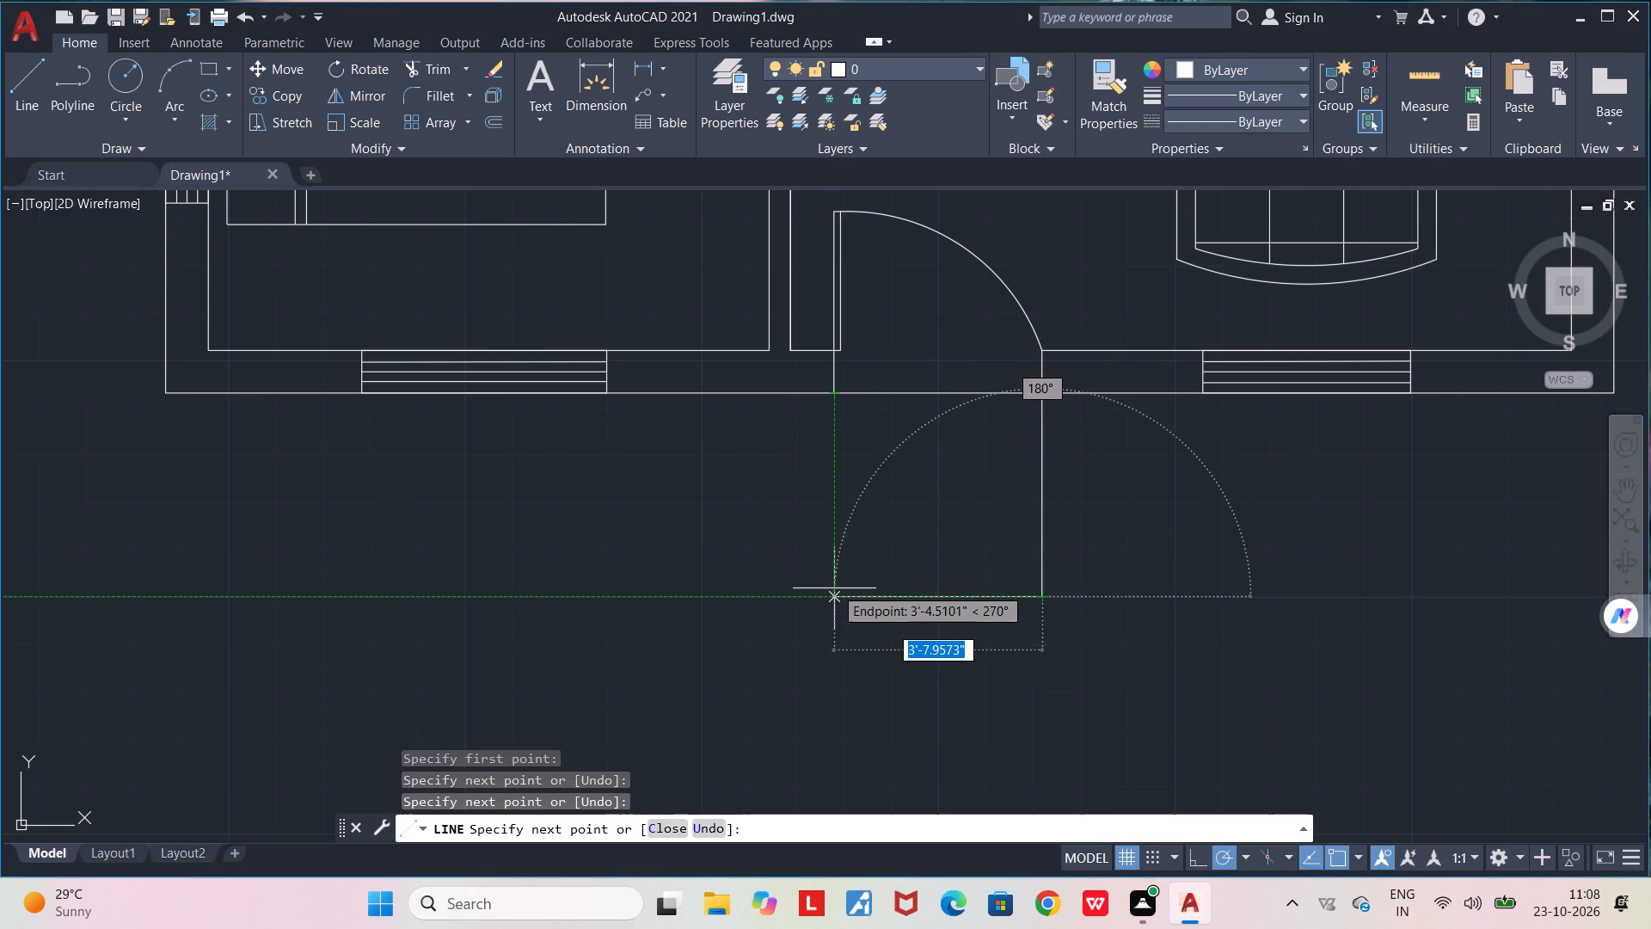
{"action": "left_click", "coordinate": [834, 598]}
{"action": "left_click", "coordinate": [831, 391]}
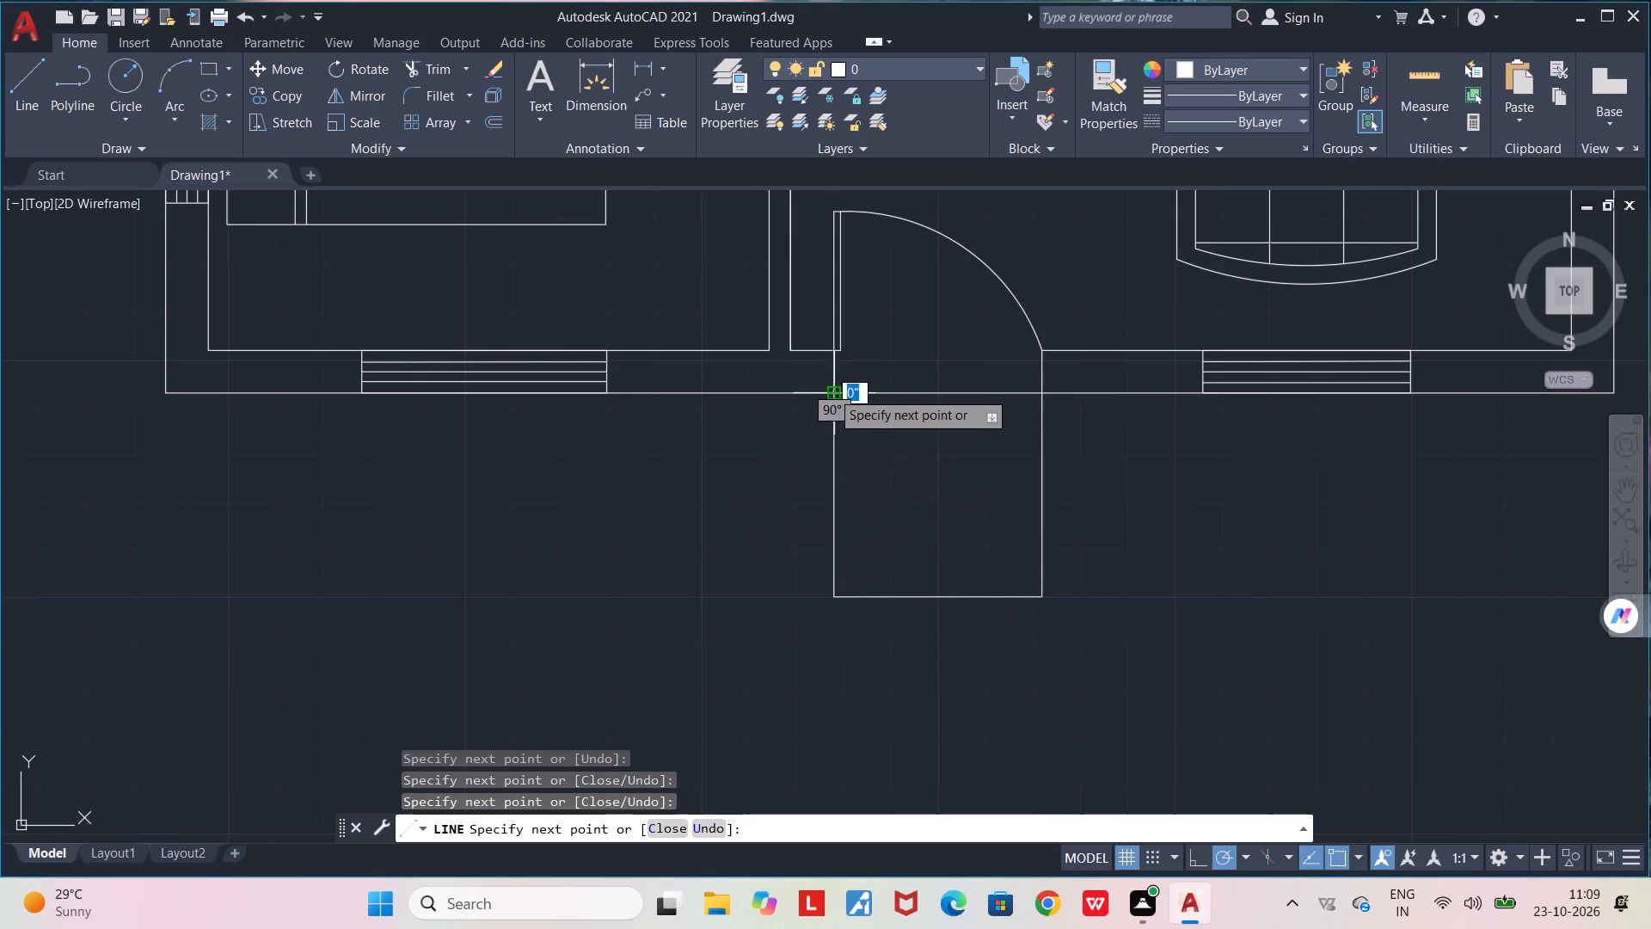
{"action": "key", "text": "space"}
Draw a horizontal line across the entrance rectangle near its outer end, from its left side to beyond its right side.
{"action": "scroll", "coordinate": [891, 549], "scroll_direction": "up", "scroll_amount": 1}
{"action": "key", "text": "l"}
{"action": "key", "text": "Return"}
{"action": "left_click", "coordinate": [800, 531]}
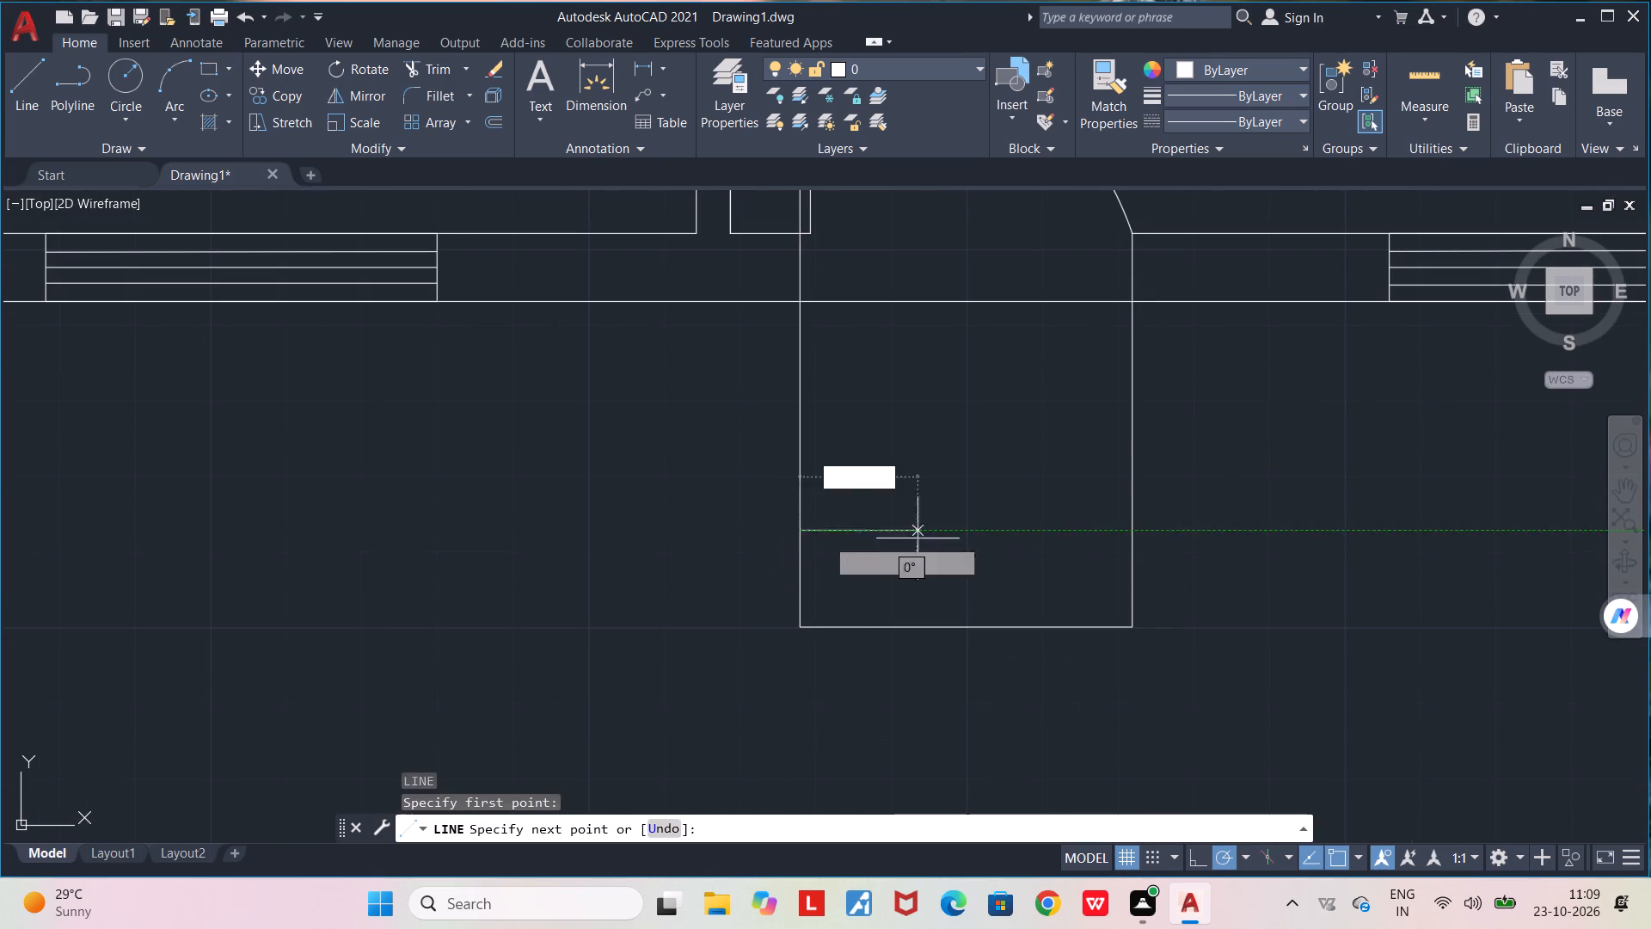
{"action": "left_click", "coordinate": [1273, 536]}
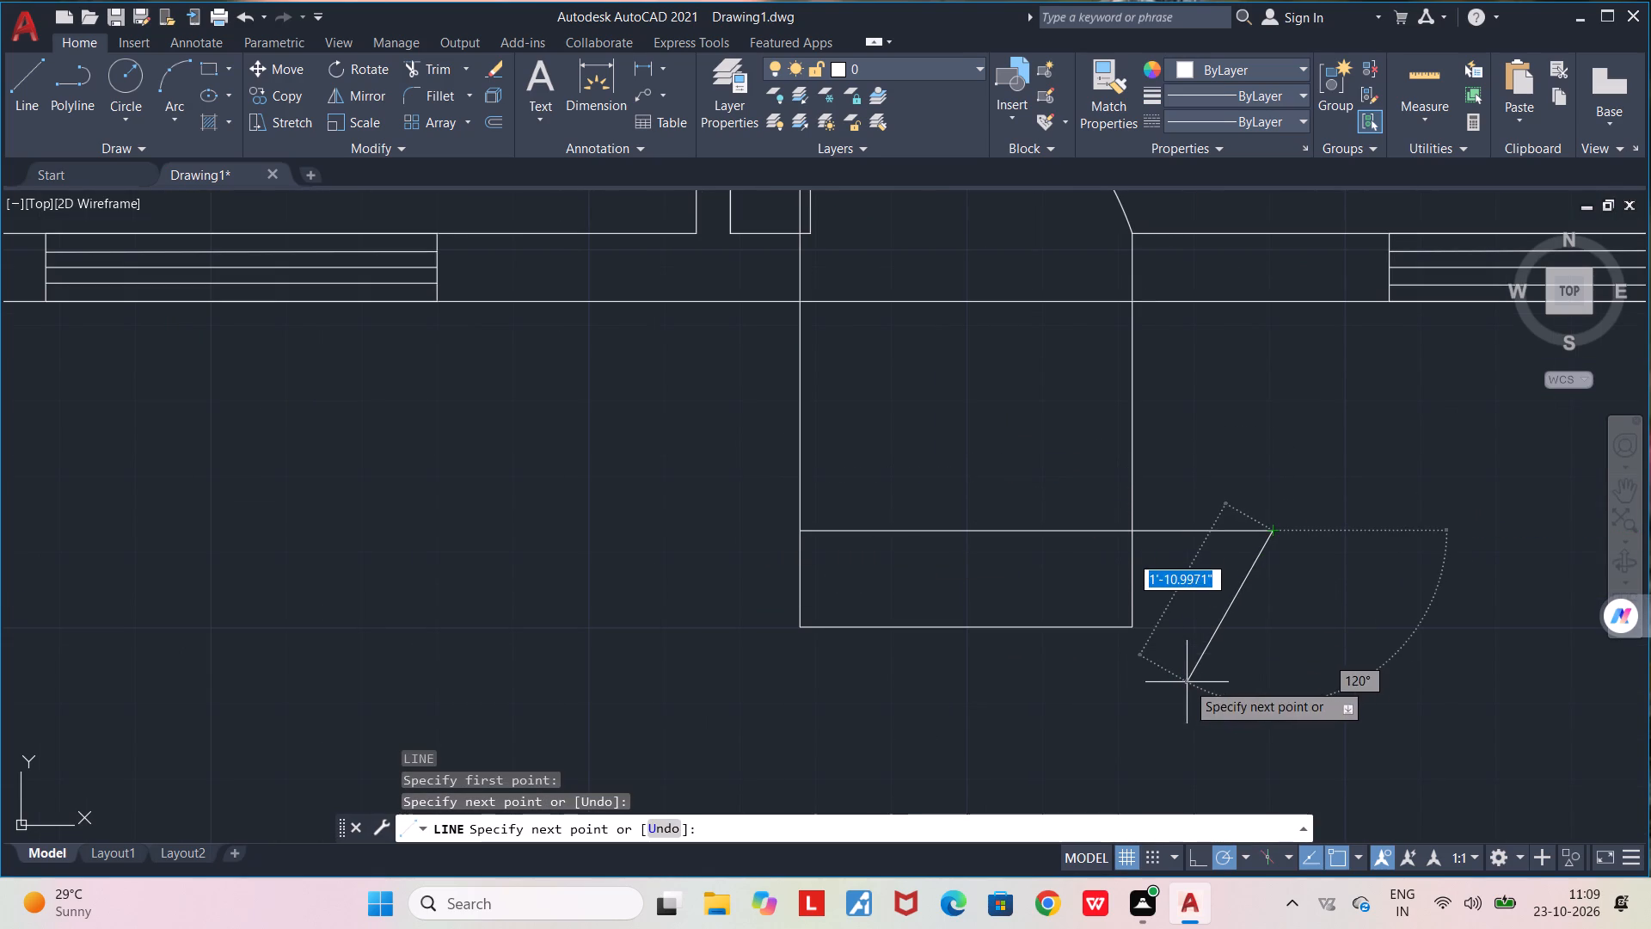
{"action": "key", "text": "space"}
Trim the cross line's overhang and everything of the rectangle beyond it, leaving a shallower entrance rectangle.
{"action": "type", "text": "TR"}
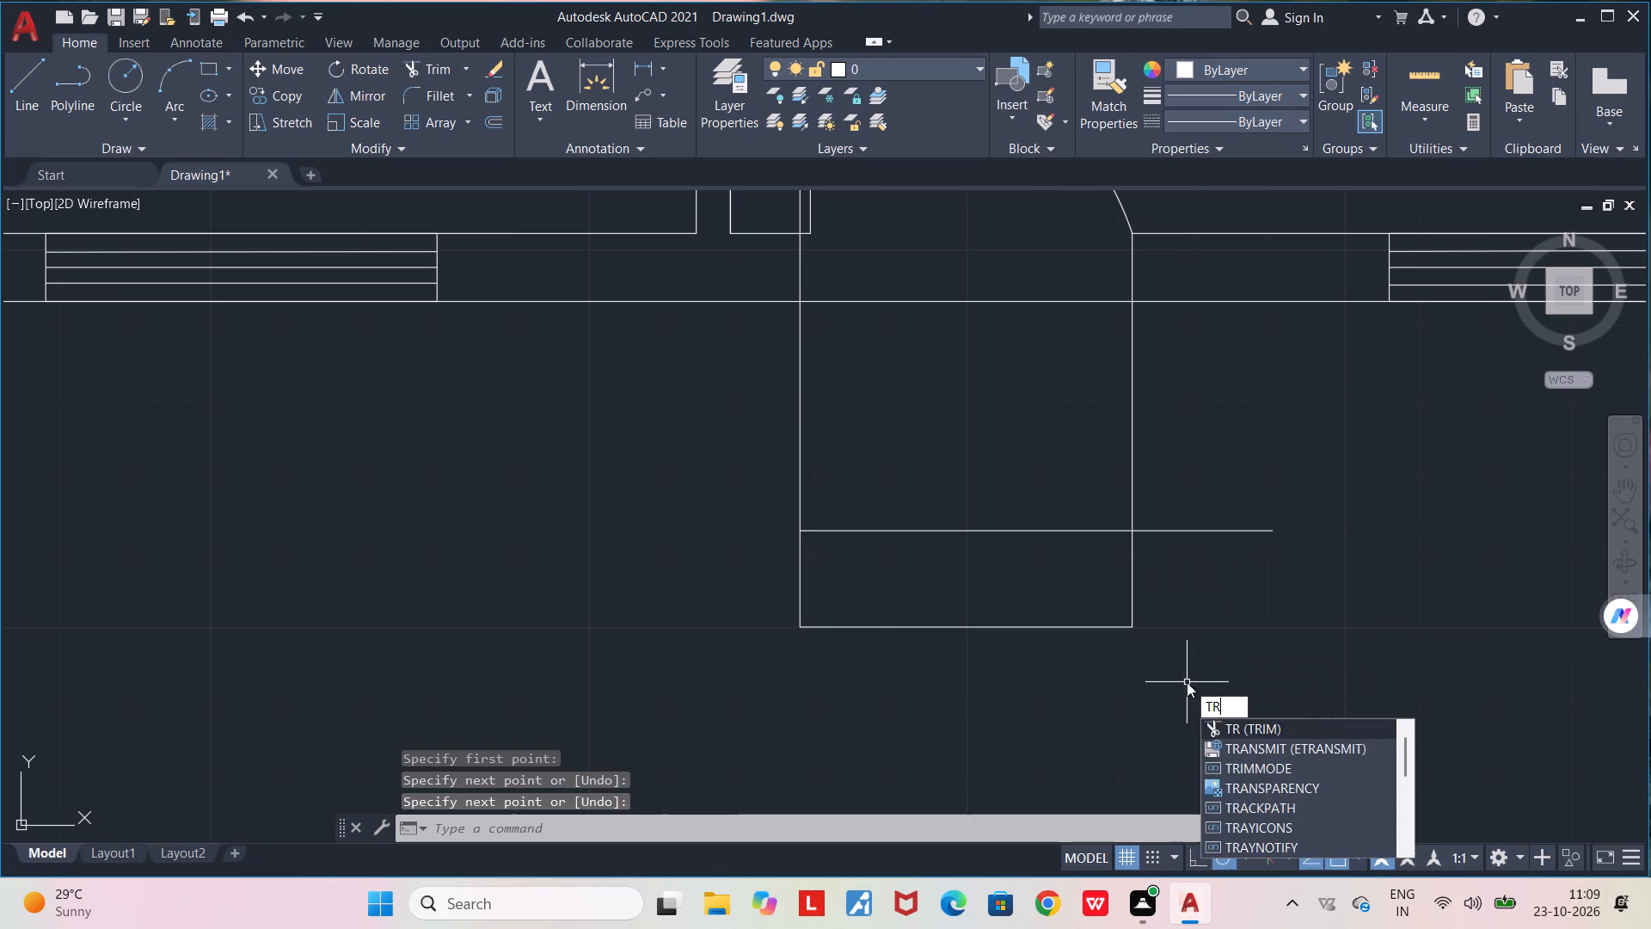
{"action": "key", "text": "Return"}
{"action": "left_click_drag", "start_coordinate": [1185, 473], "coordinate": [715, 590]}
{"action": "left_click_drag", "start_coordinate": [813, 578], "coordinate": [955, 597]}
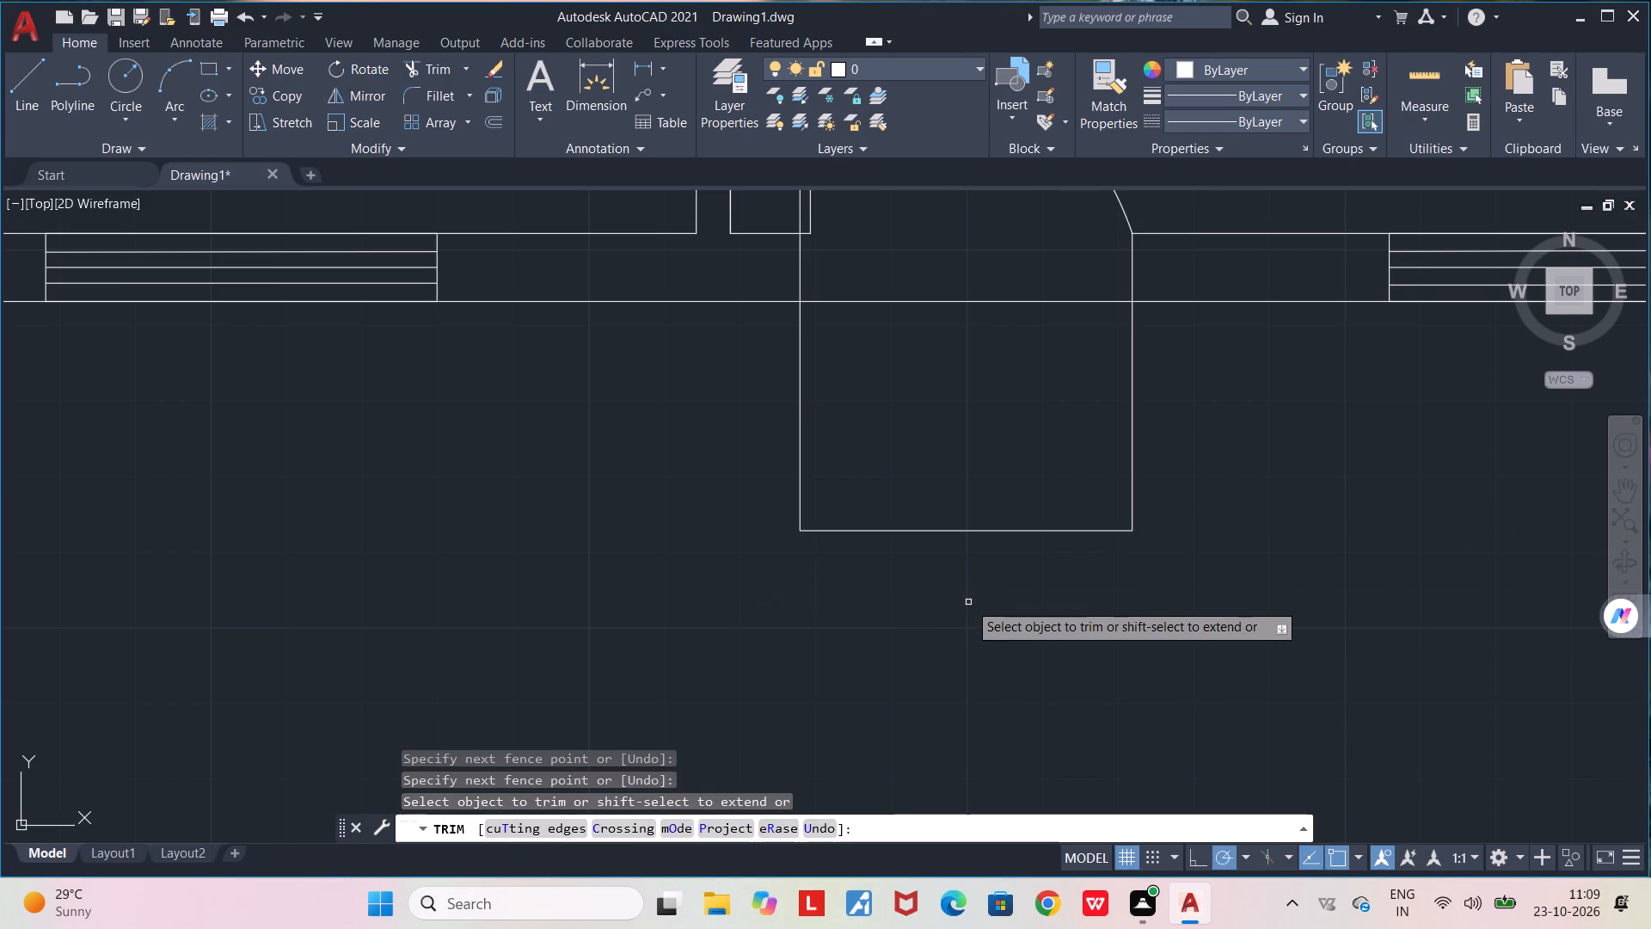
{"action": "key", "text": "space"}
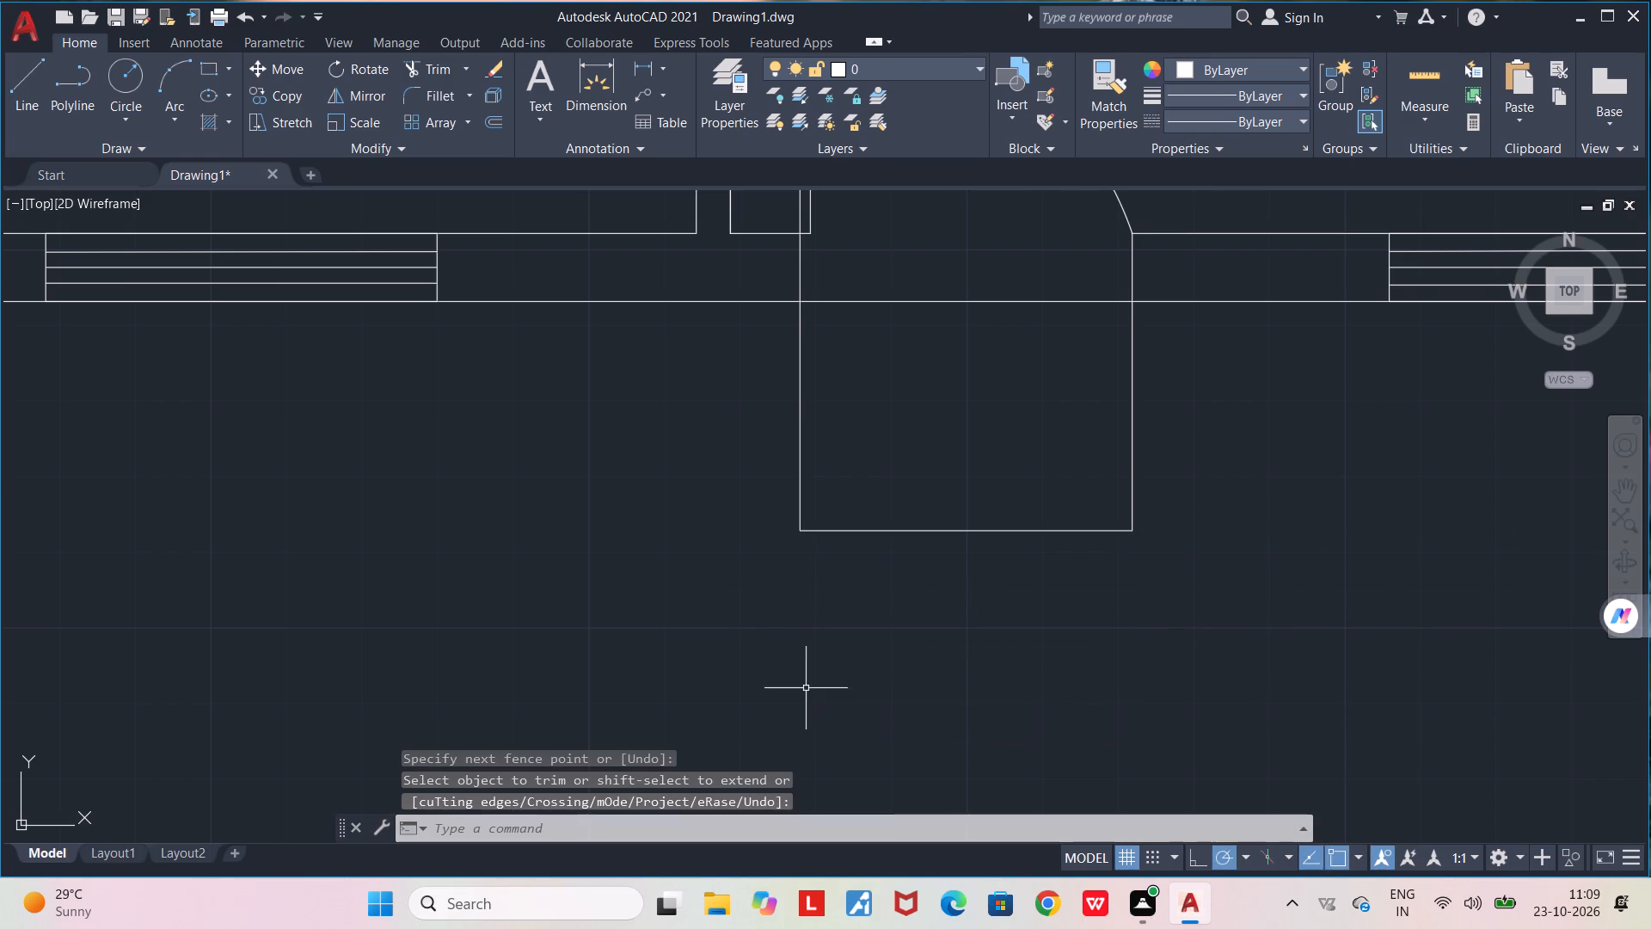
From the entrance rectangle's outer left corner, draw a line 0.5' to the left, continuing about 2'-9" up into the front wall.
{"action": "key", "text": "l"}
{"action": "key", "text": "Return"}
{"action": "left_click", "coordinate": [795, 532]}
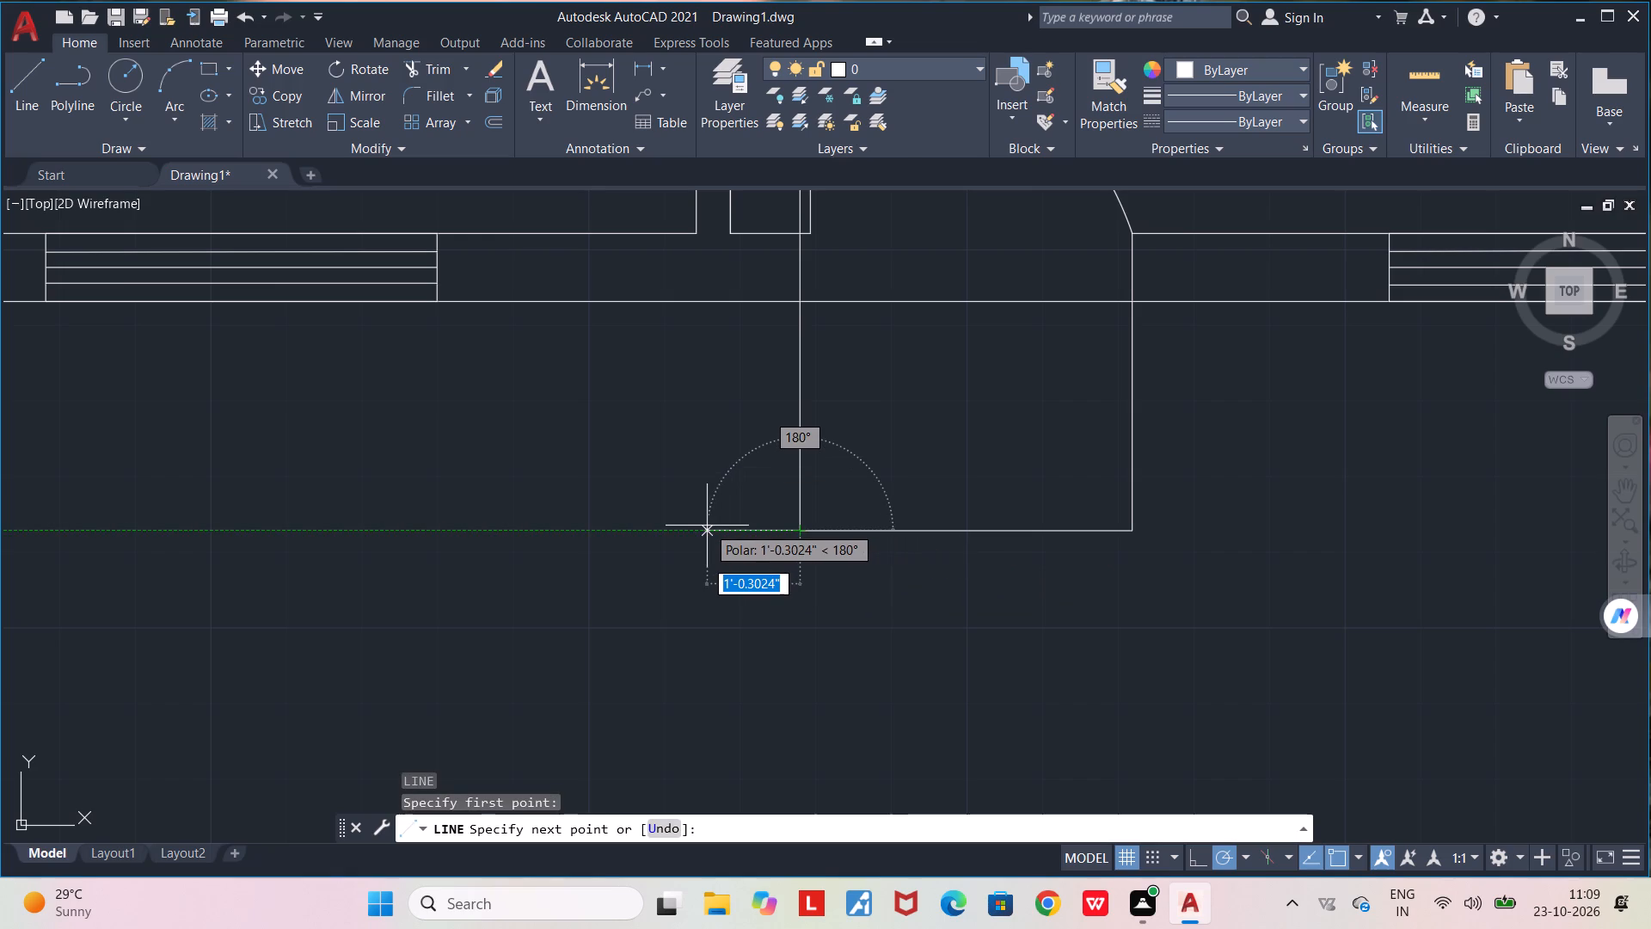
{"action": "type", "text": "5."}
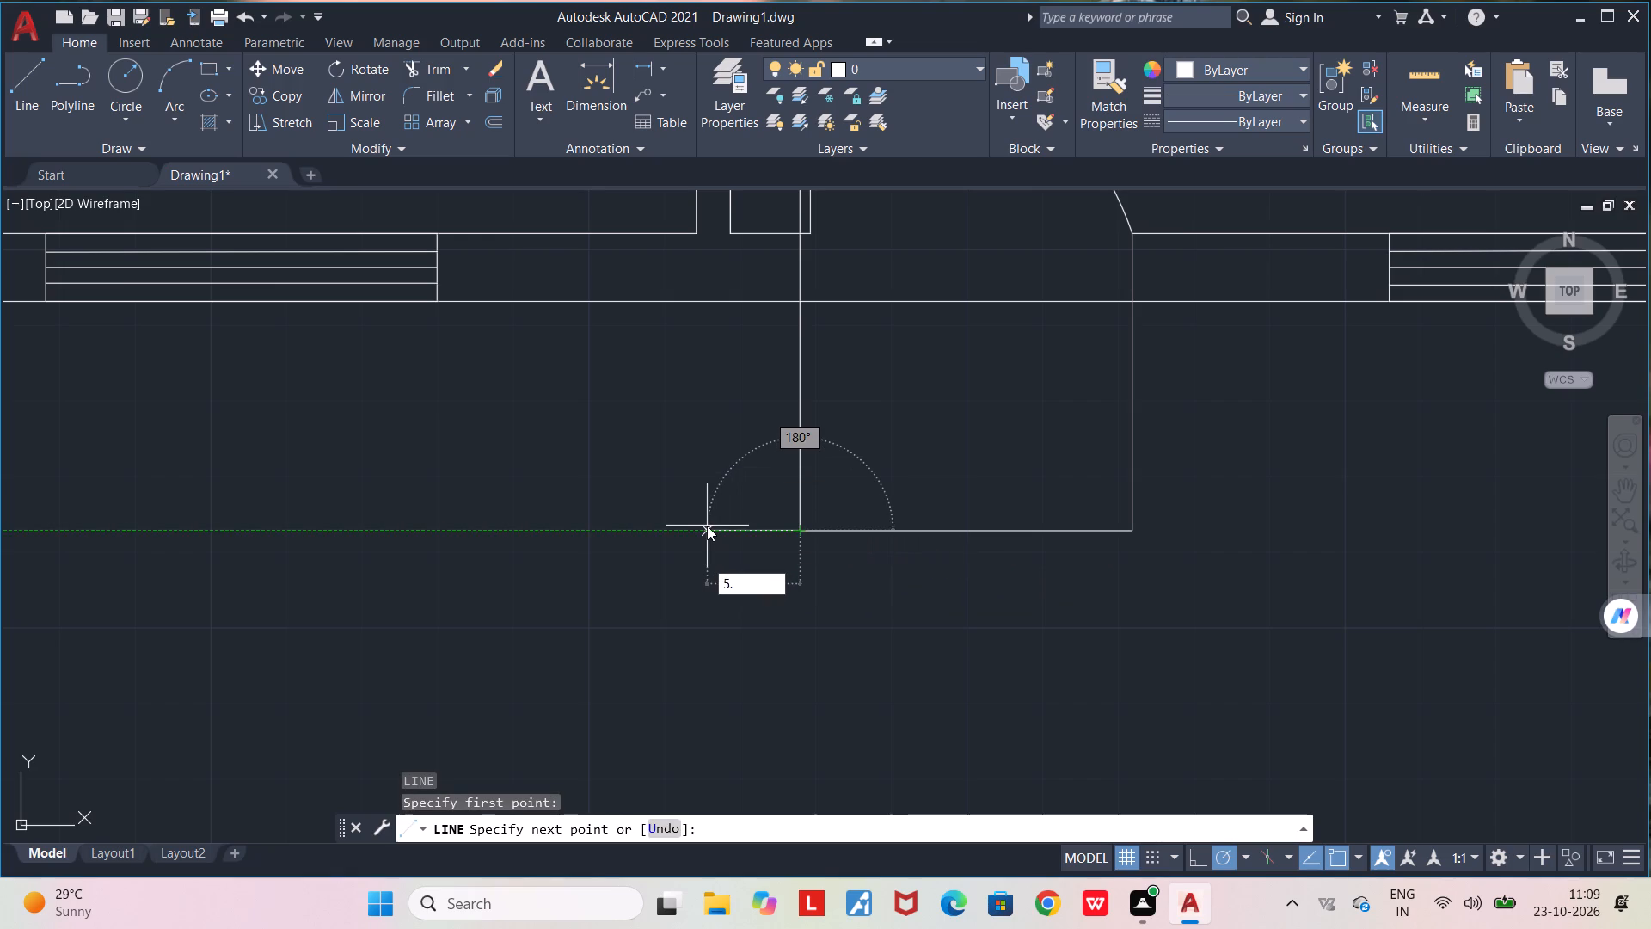
{"action": "key", "text": "BackSpace"}
{"action": "key", "text": "BackSpace"}
{"action": "type", "text": "0.5'"}
{"action": "key", "text": "Return"}
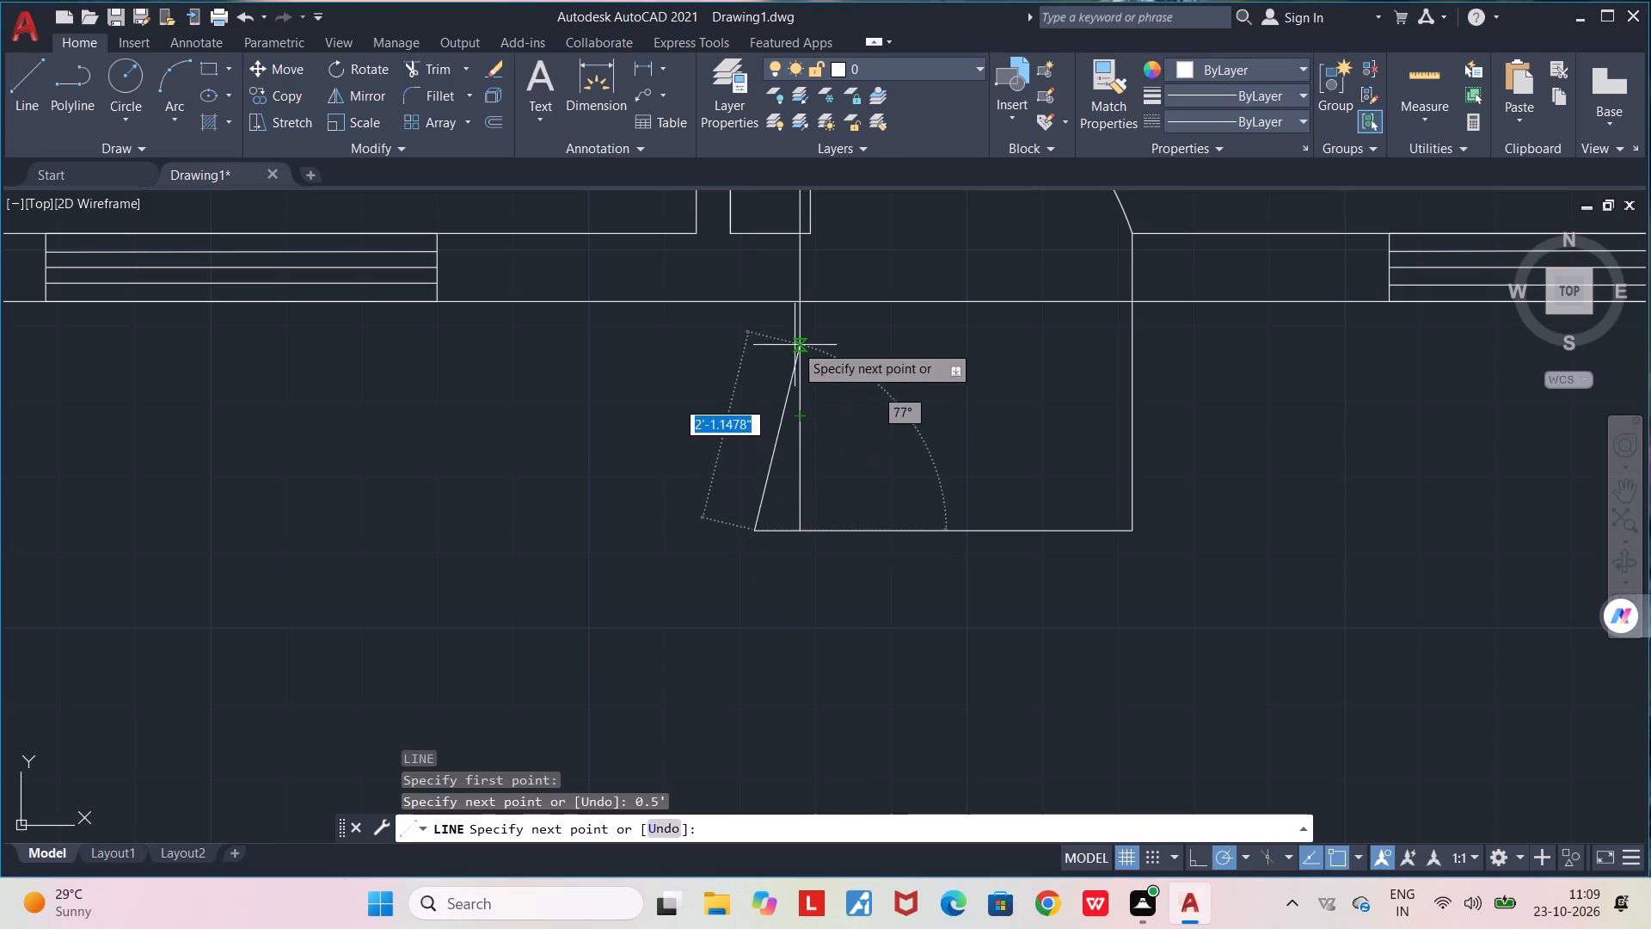
{"action": "left_click", "coordinate": [753, 280]}
{"action": "key", "text": "space"}
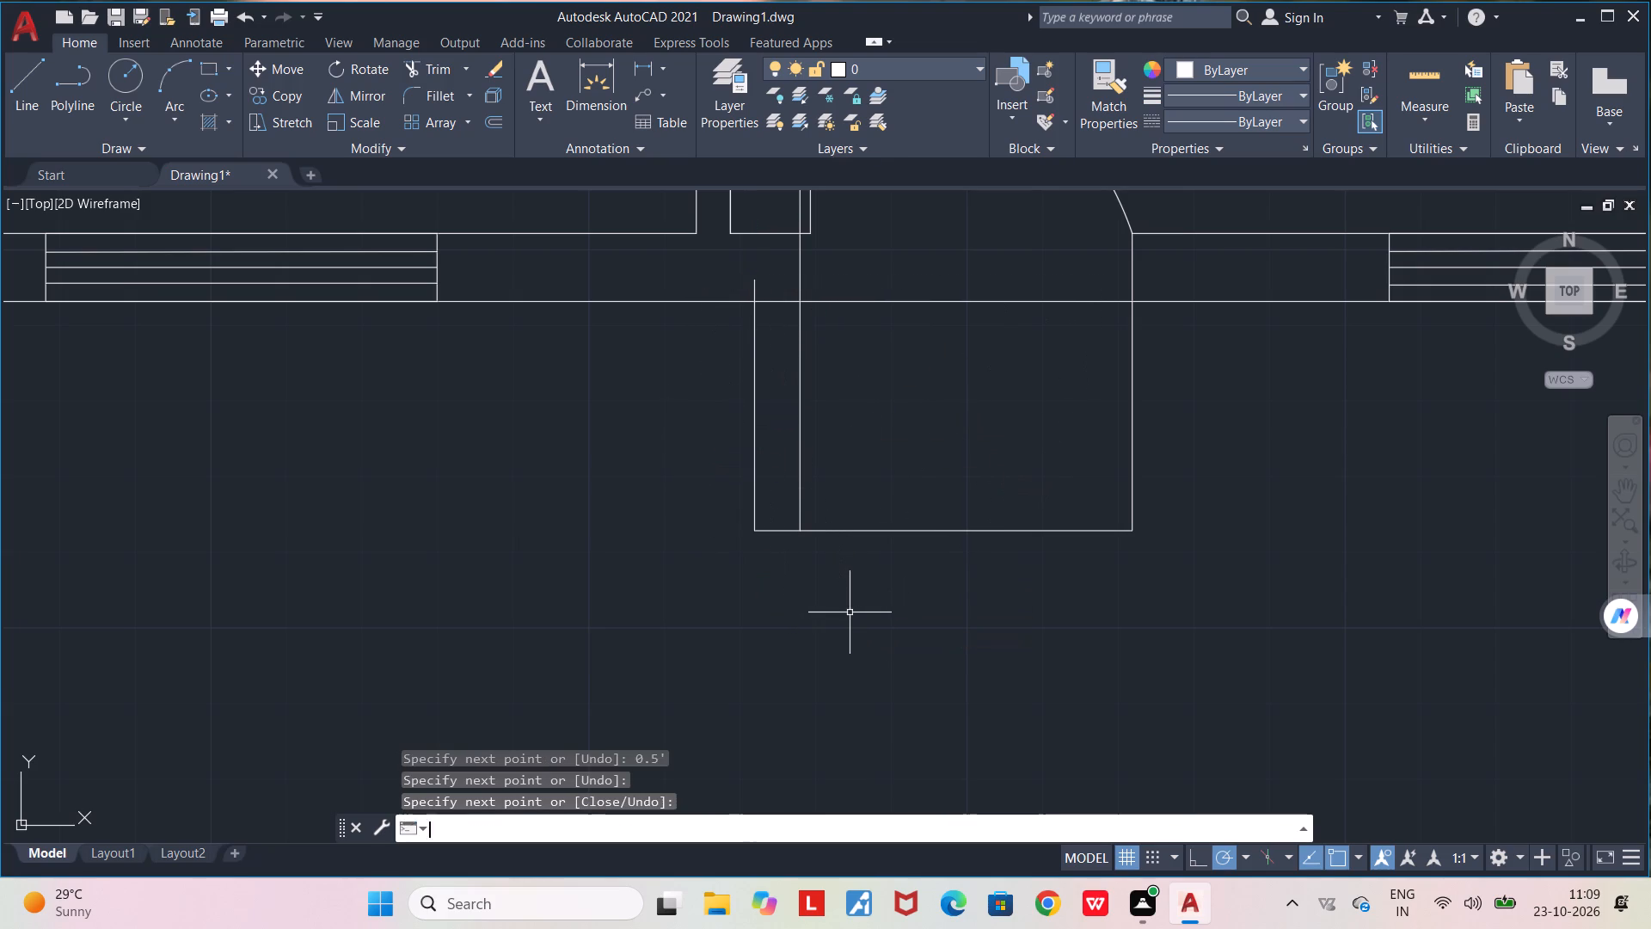
Trim the new left side line where it runs past the outer face into the front wall.
{"action": "type", "text": "TR"}
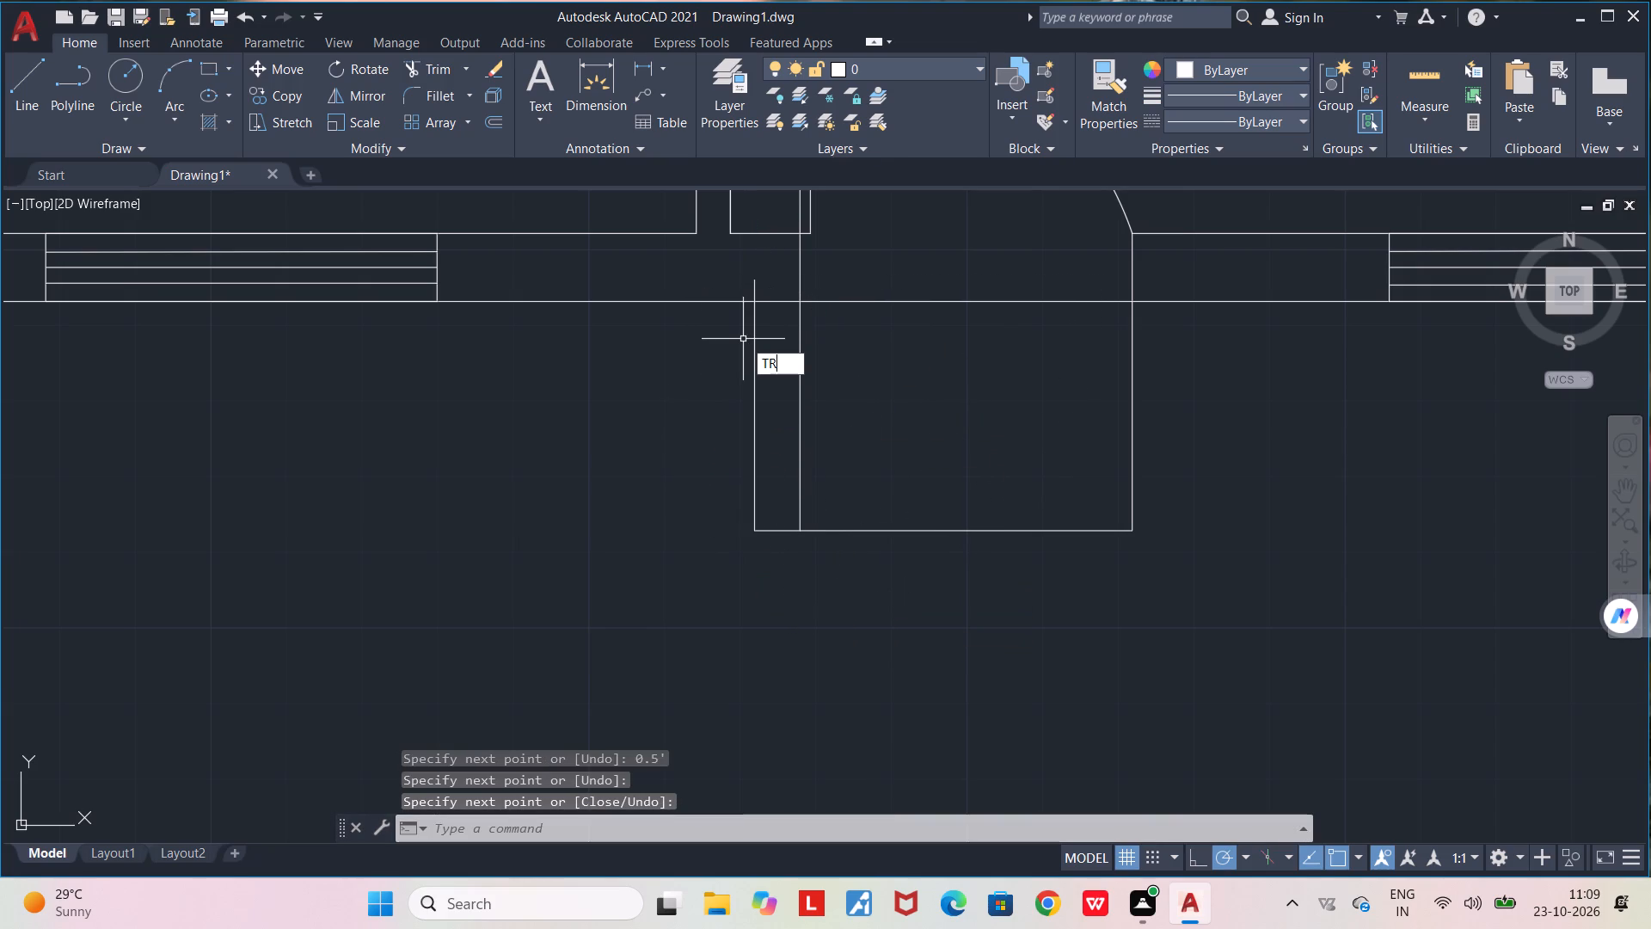
{"action": "key", "text": "Return"}
{"action": "left_click", "coordinate": [754, 282]}
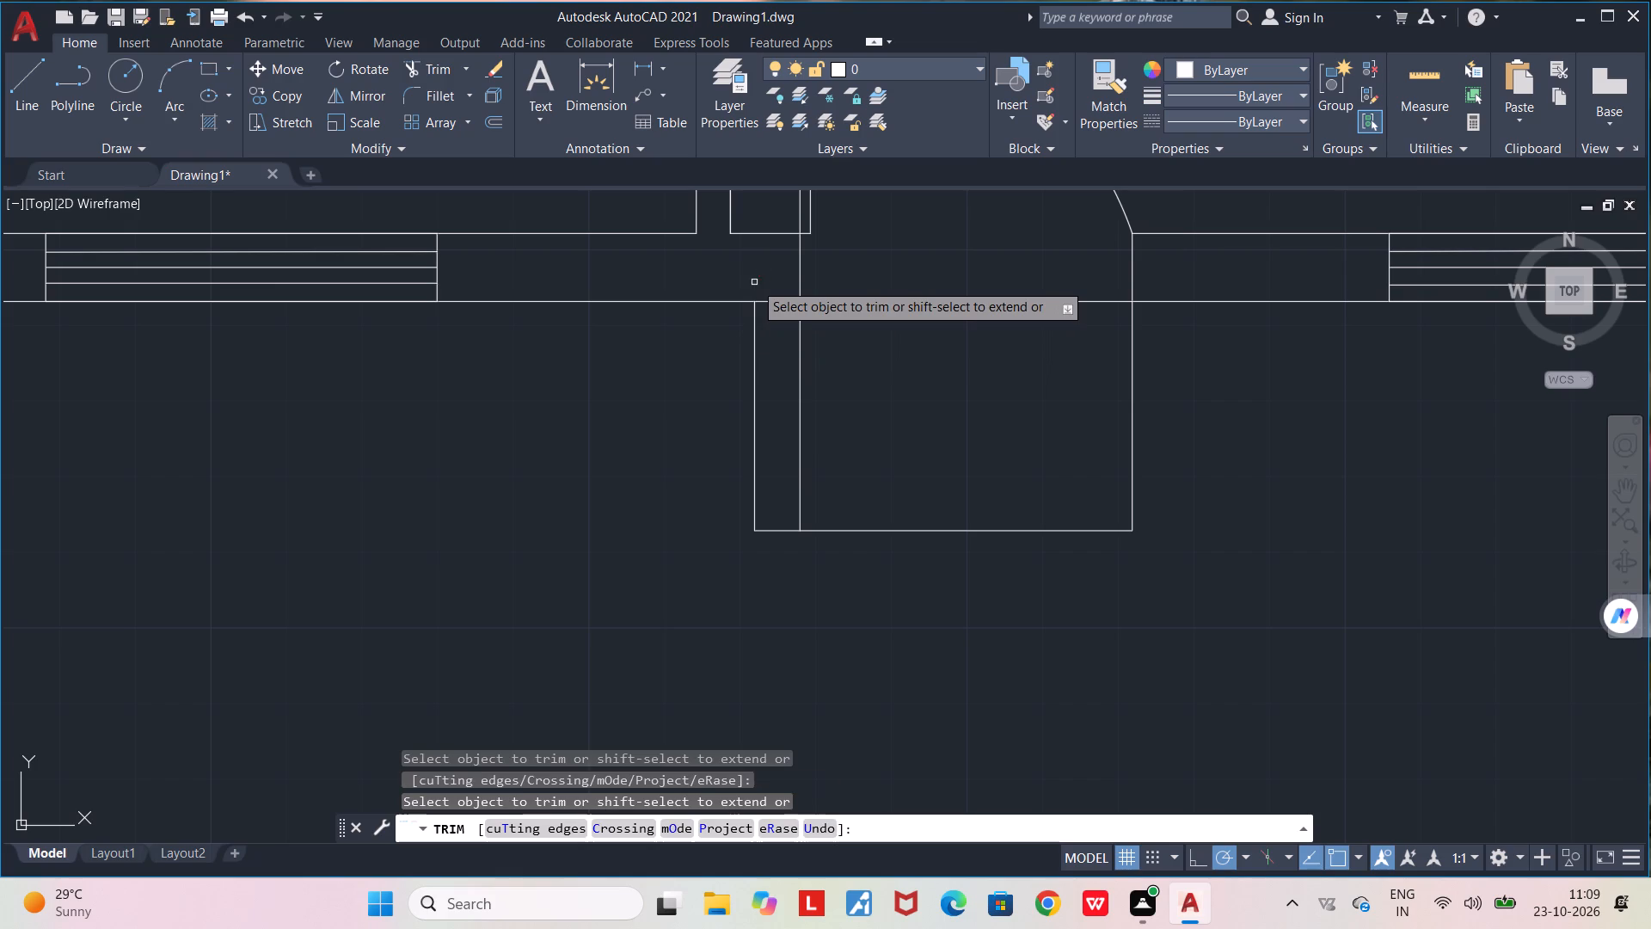
{"action": "middle_click_drag", "start_coordinate": [781, 408], "coordinate": [674, 398]}
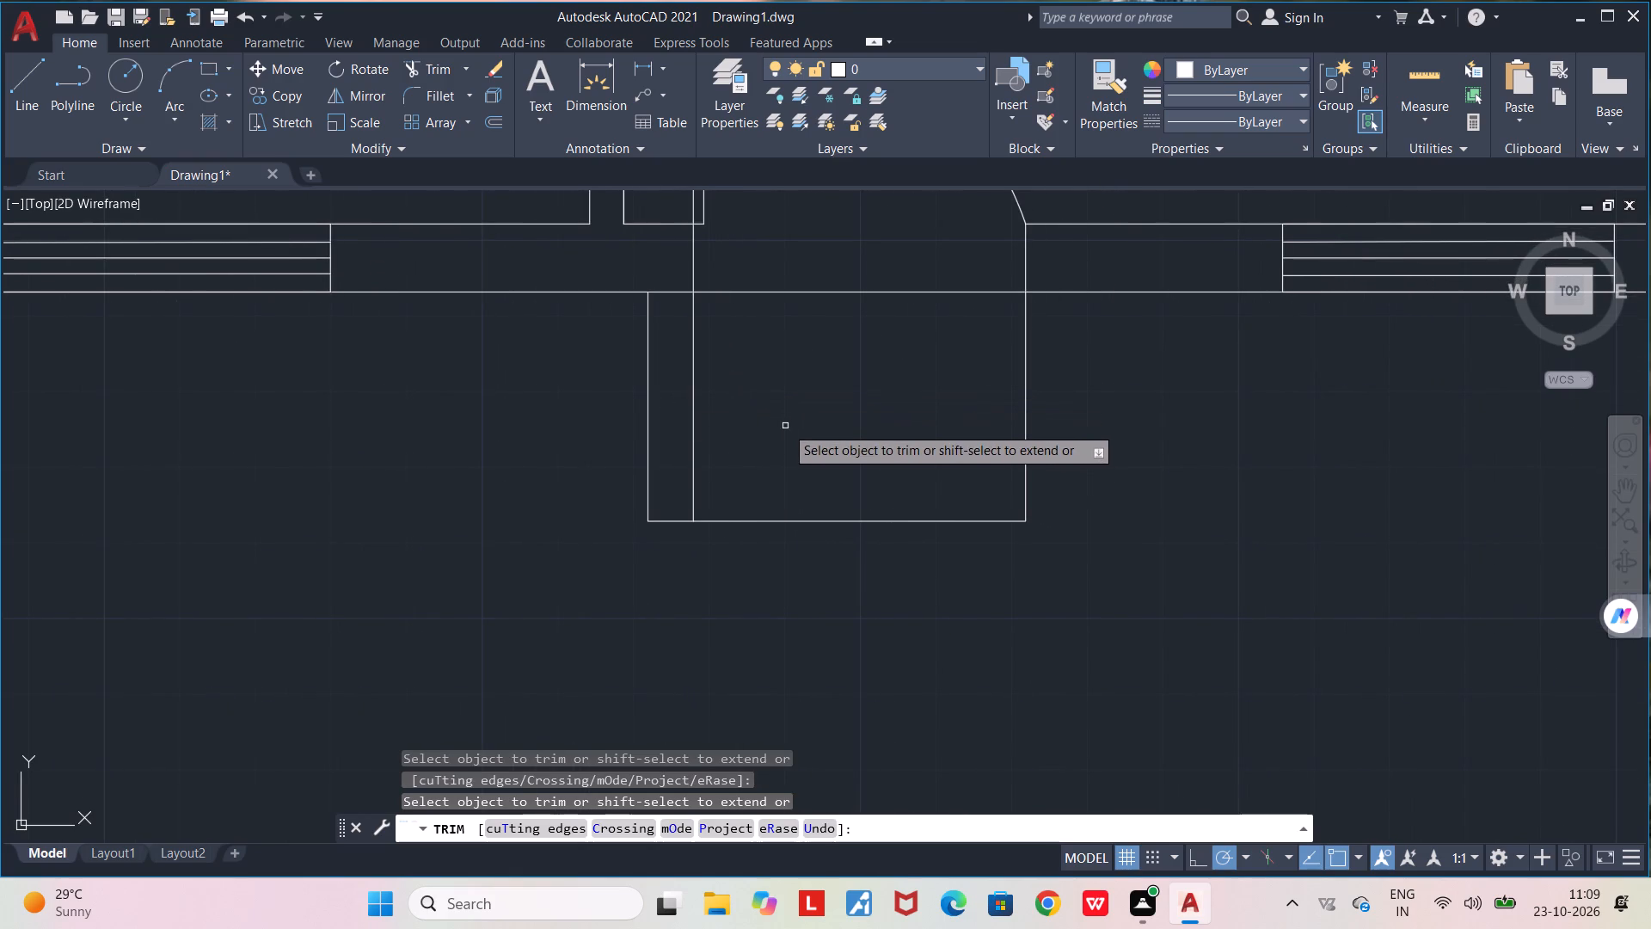
{"action": "middle_click_drag", "start_coordinate": [803, 437], "coordinate": [569, 479]}
{"action": "key", "text": "space"}
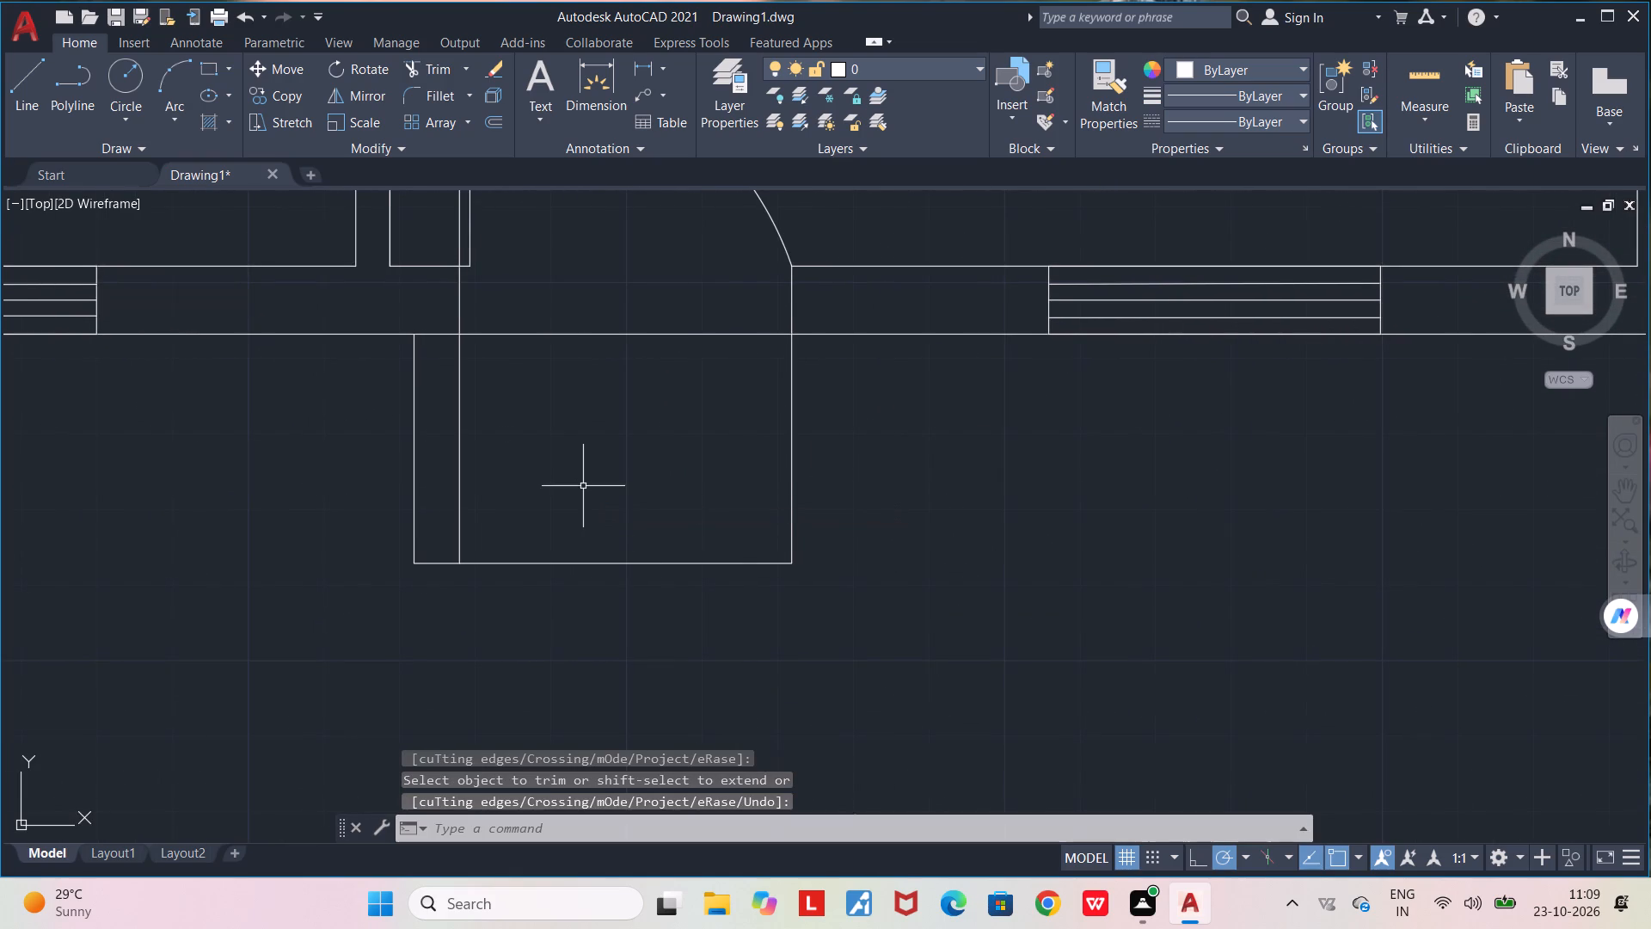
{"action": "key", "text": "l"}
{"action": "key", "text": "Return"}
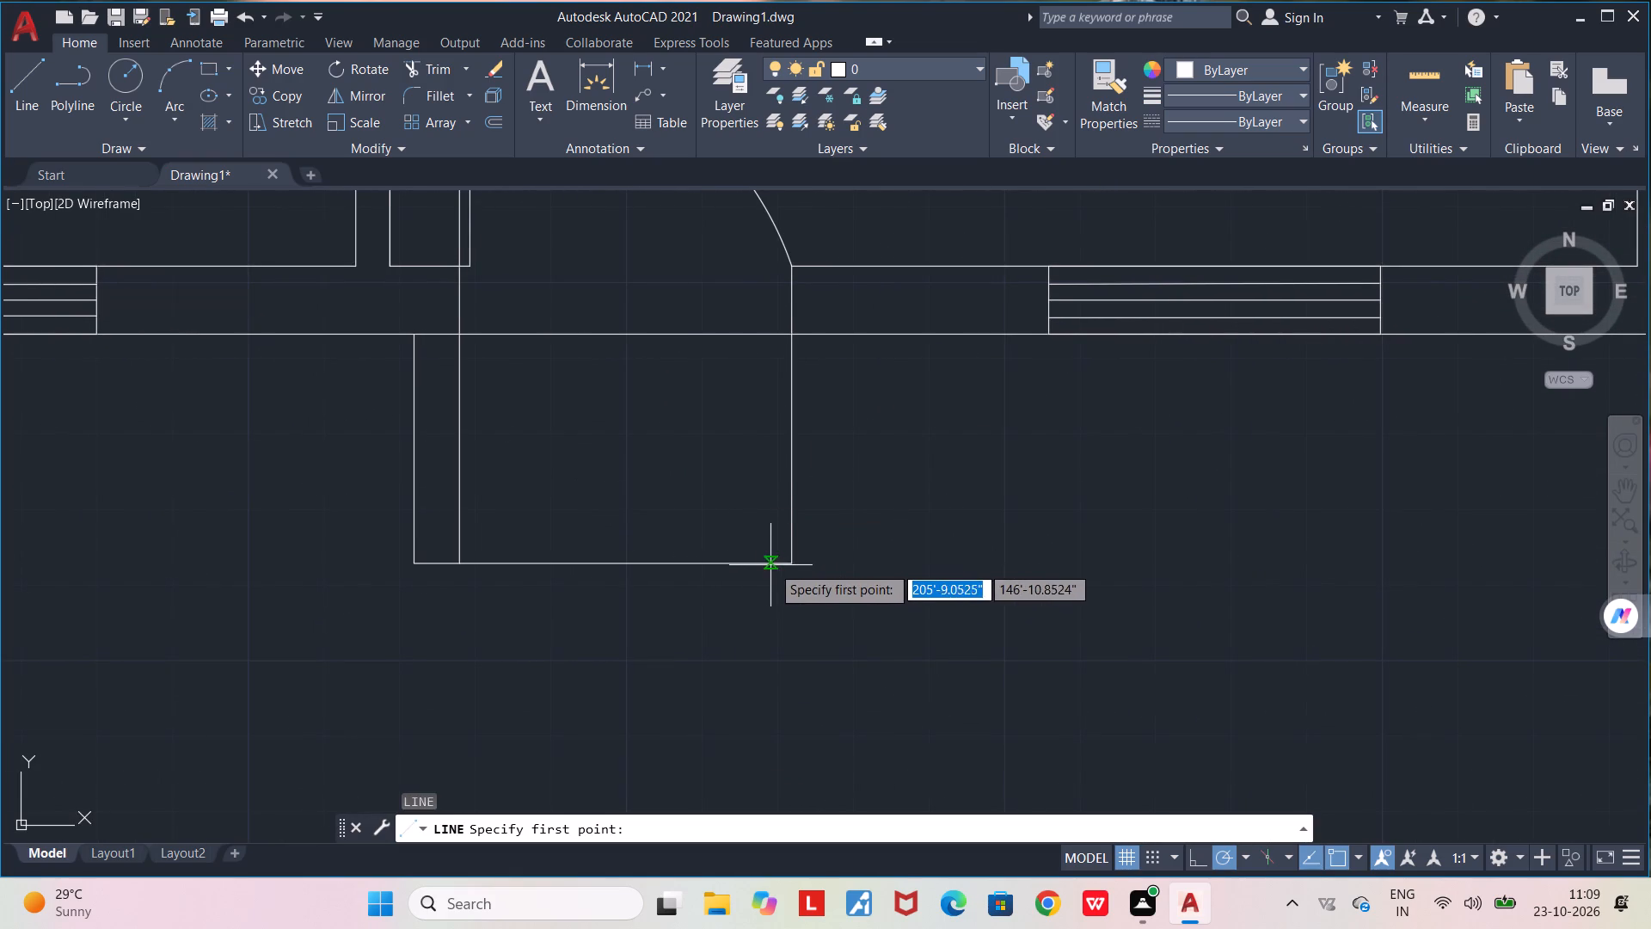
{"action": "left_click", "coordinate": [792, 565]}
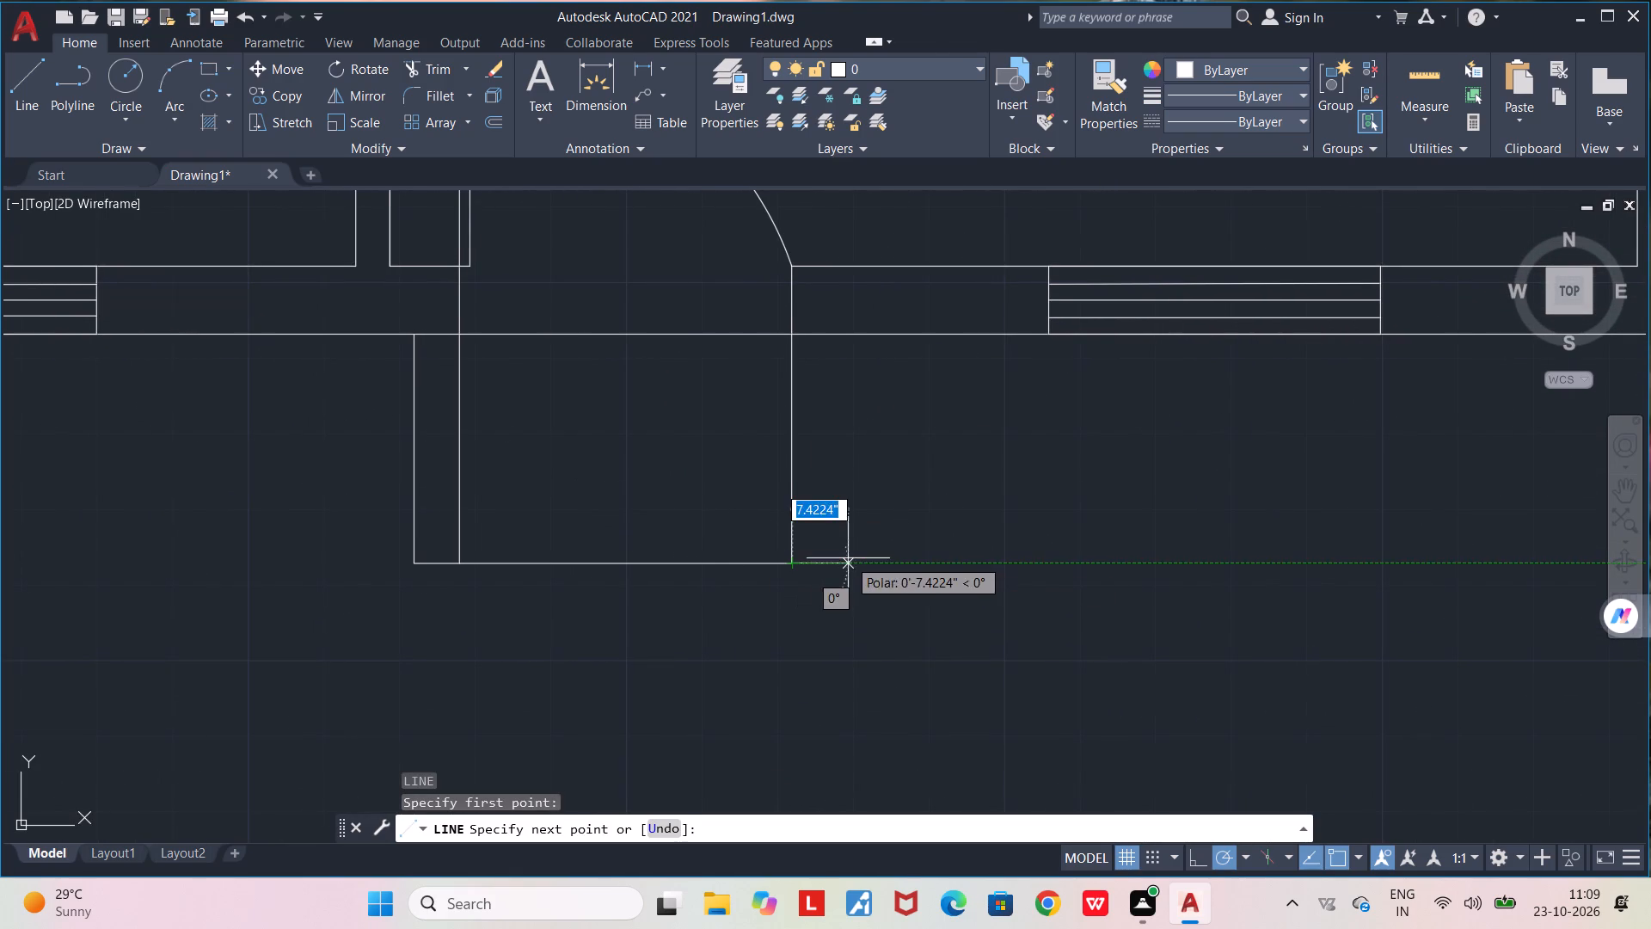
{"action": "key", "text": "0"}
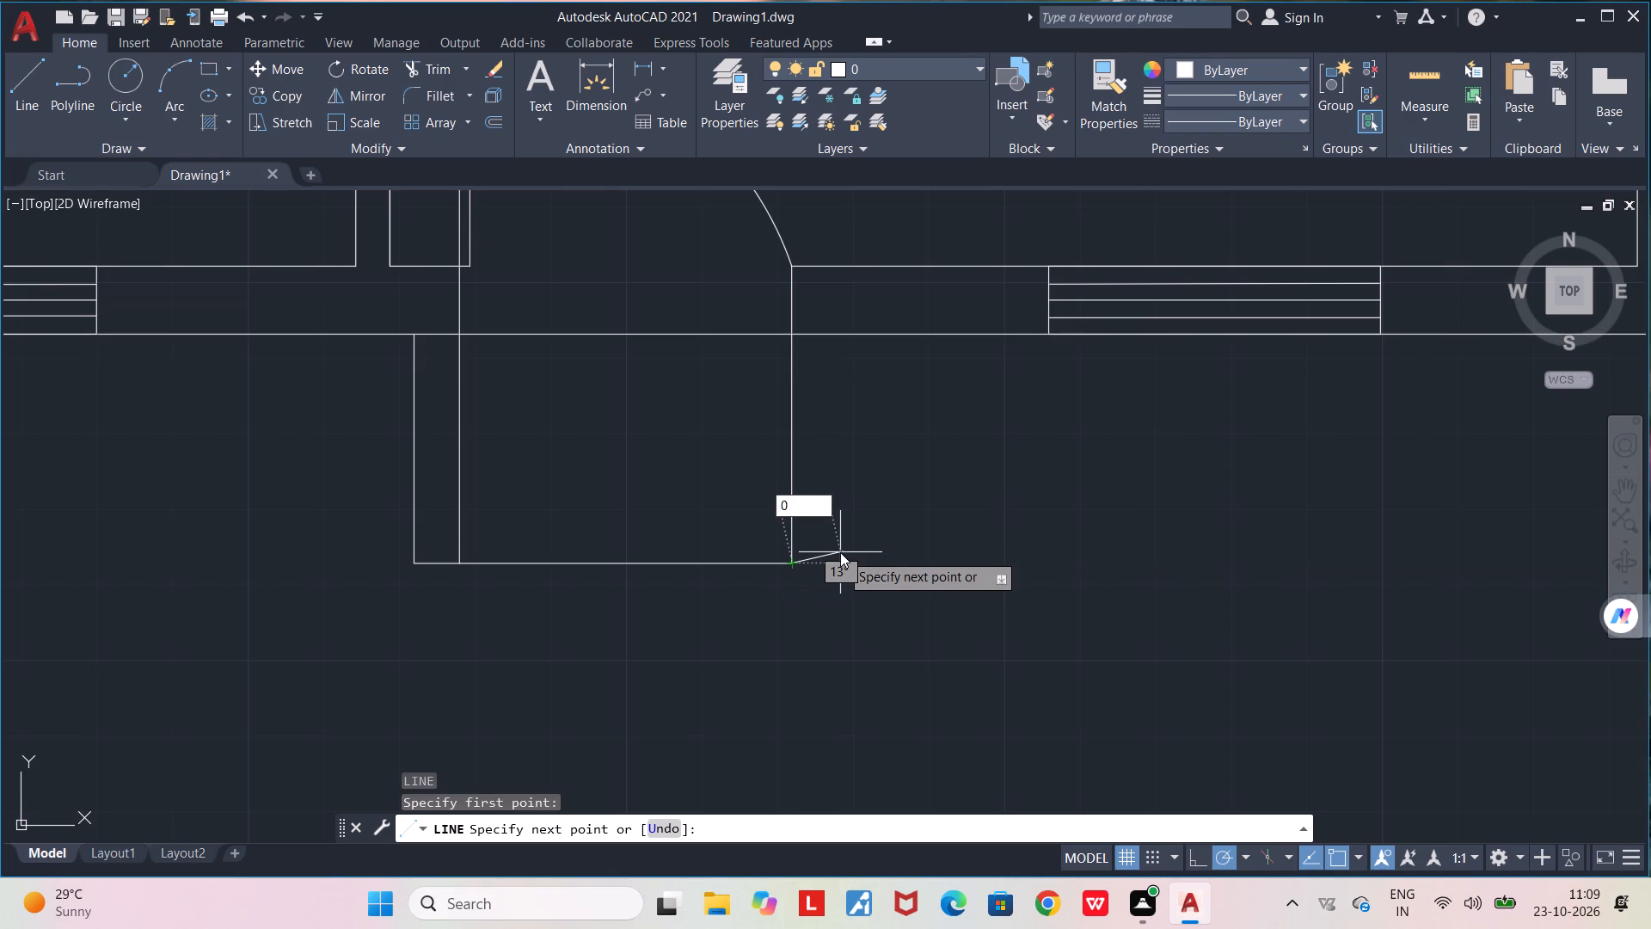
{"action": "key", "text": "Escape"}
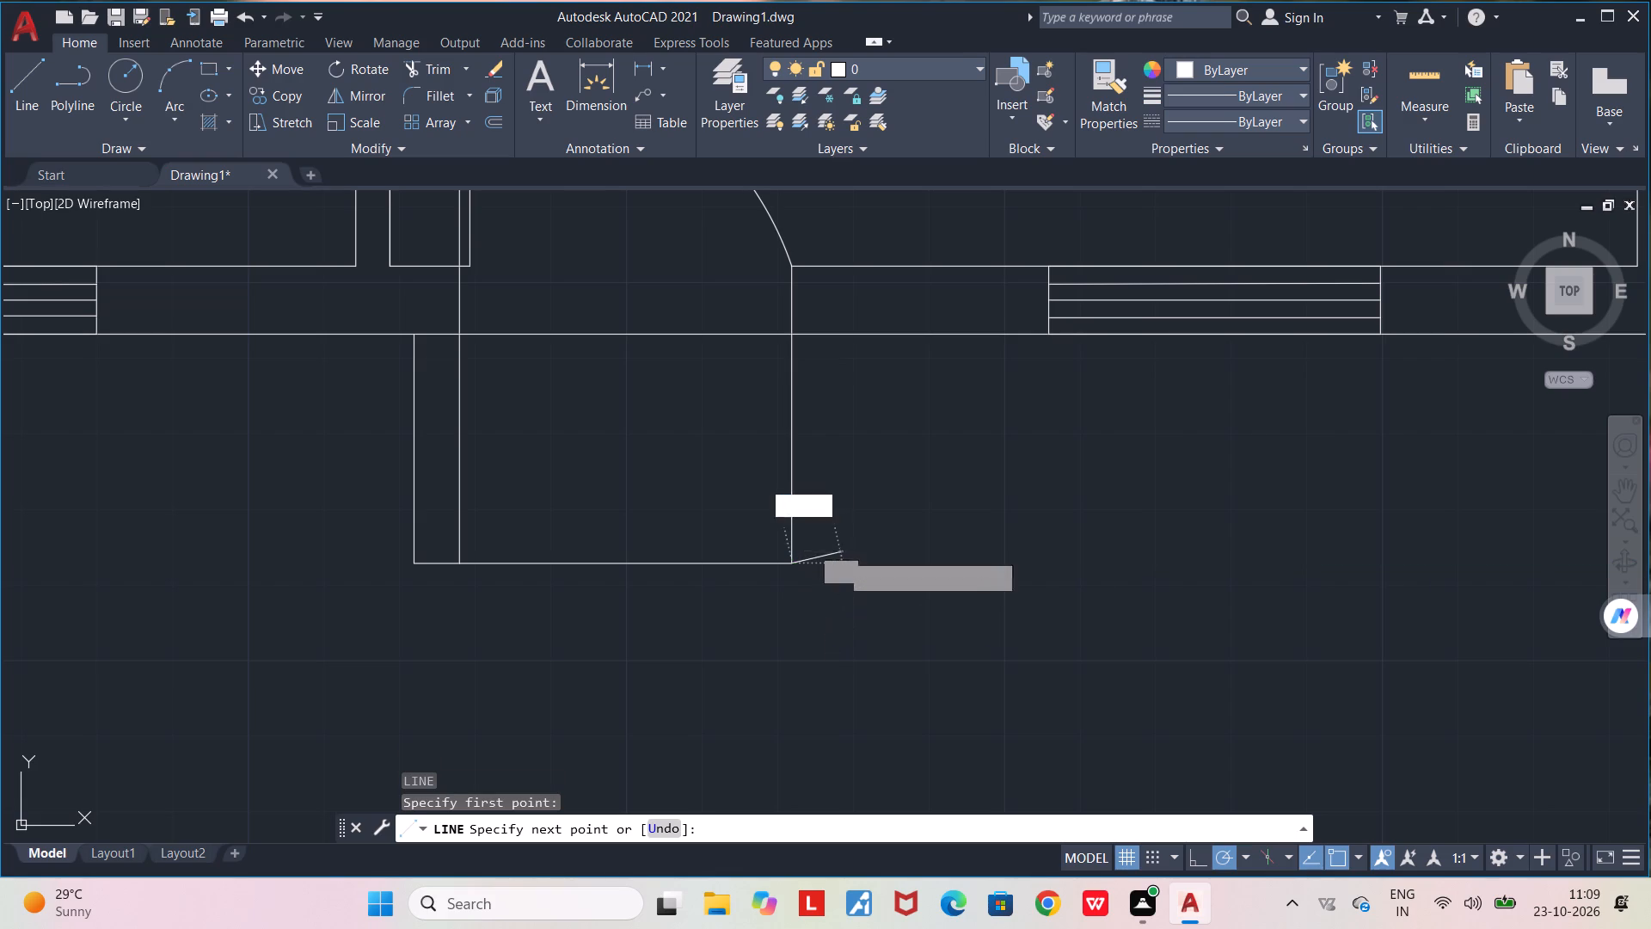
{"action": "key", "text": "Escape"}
From the entrance rectangle's outer right corner, draw a line 0.5' to the right, continuing straight up into the front wall.
{"action": "key", "text": "space"}
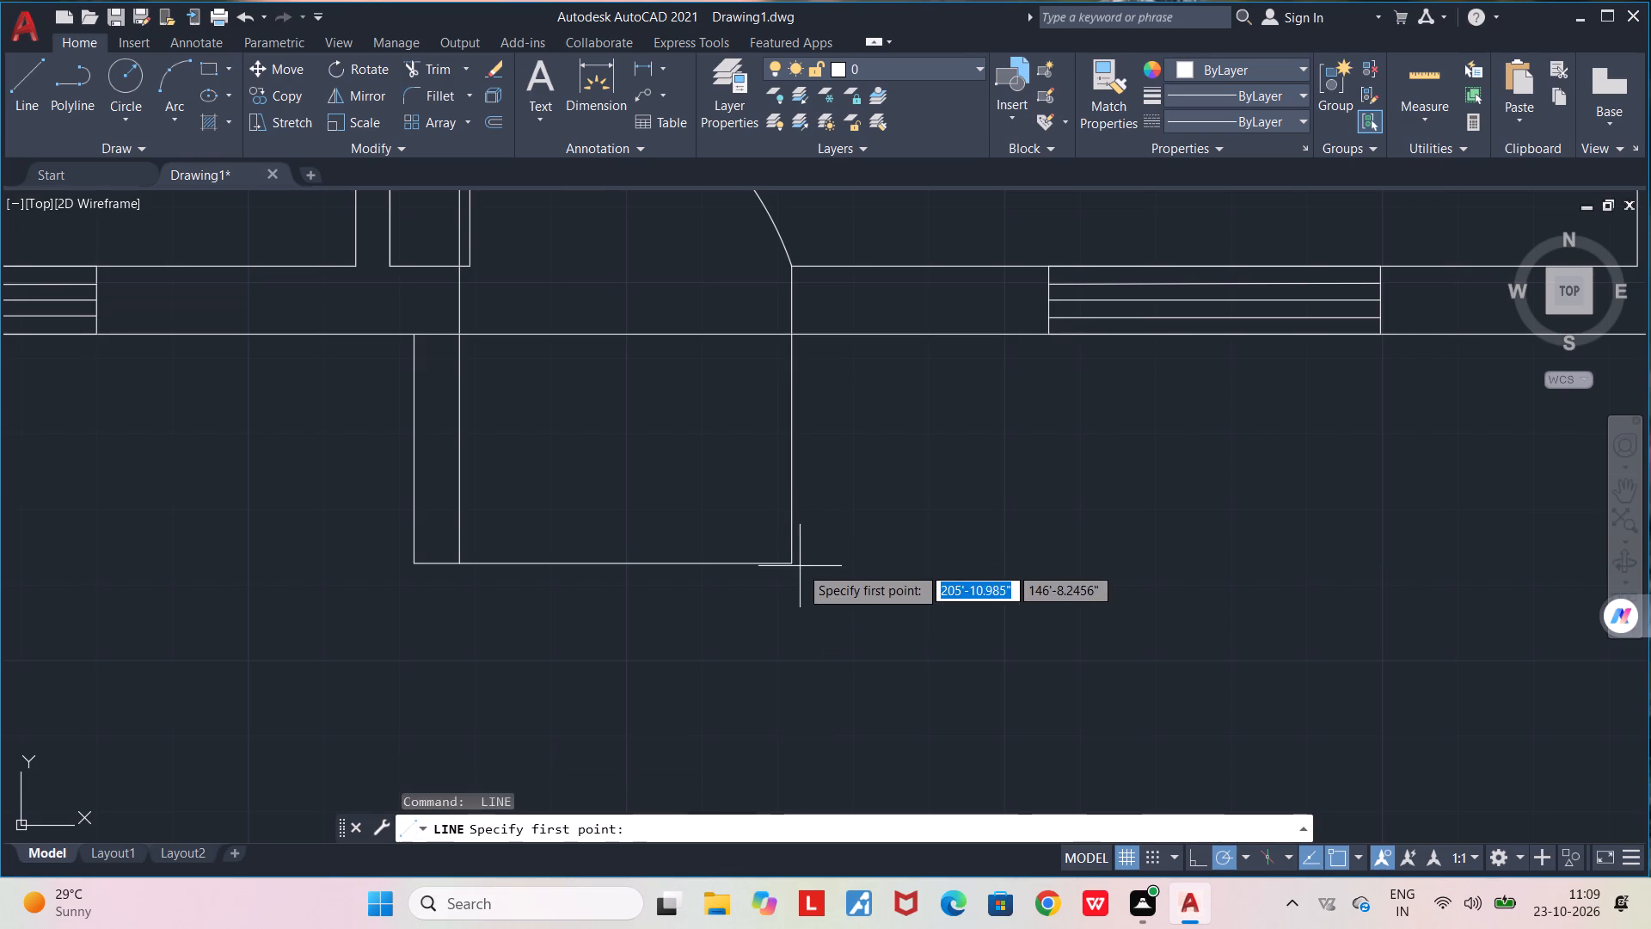
{"action": "left_click", "coordinate": [795, 563]}
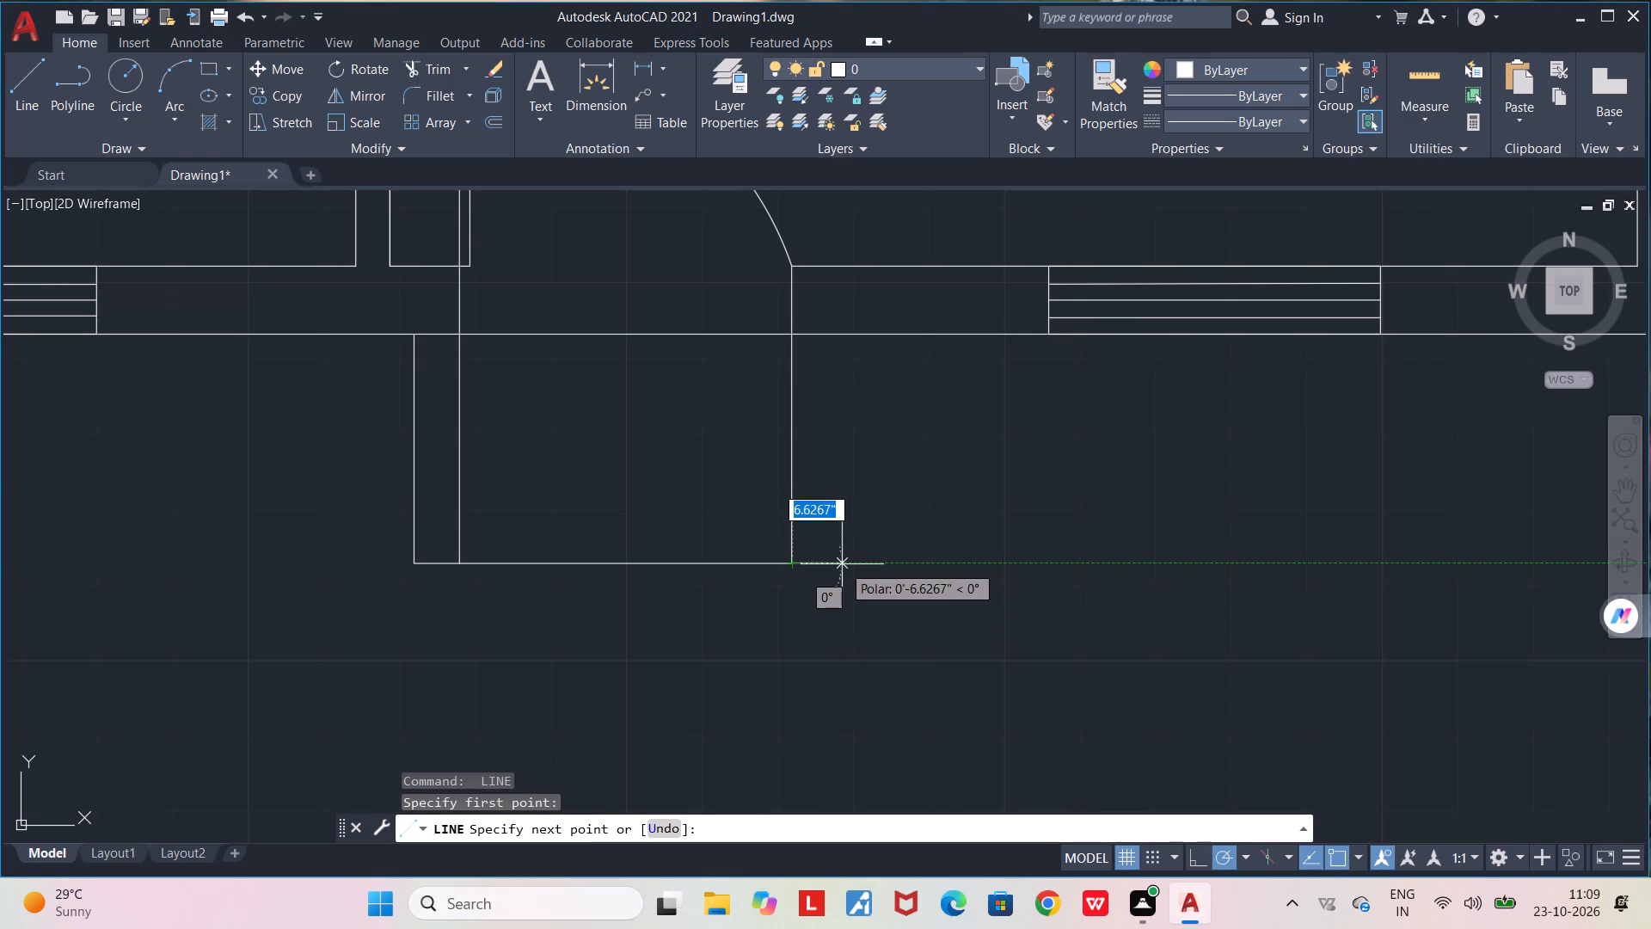
{"action": "type", "text": "0.5"}
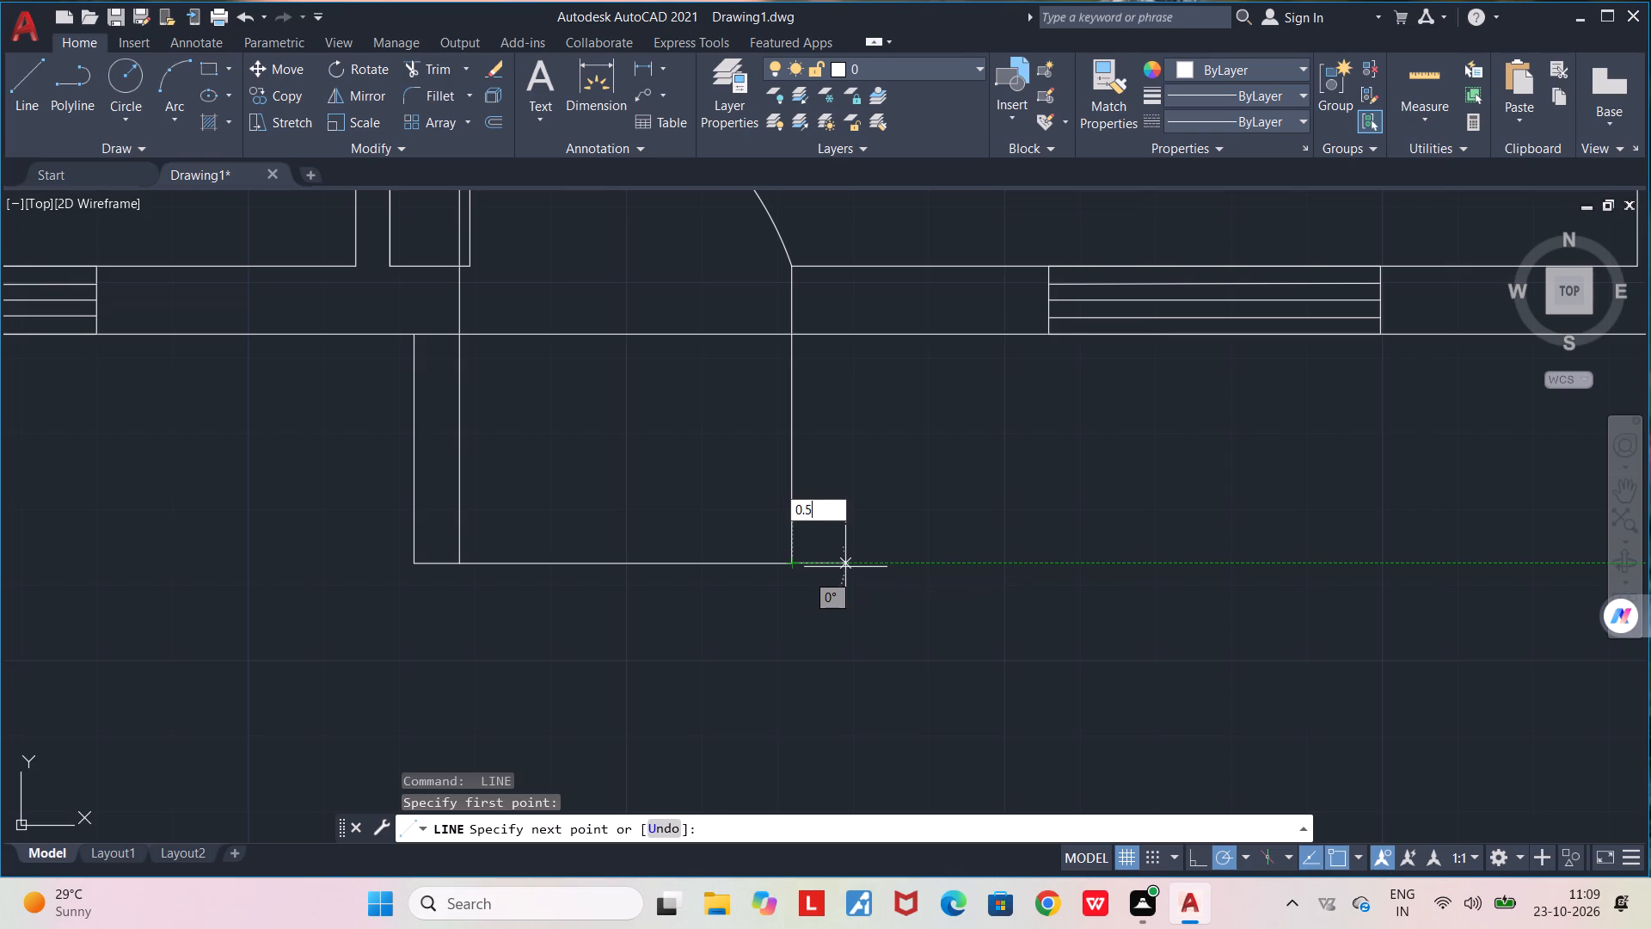
{"action": "key", "text": "Return"}
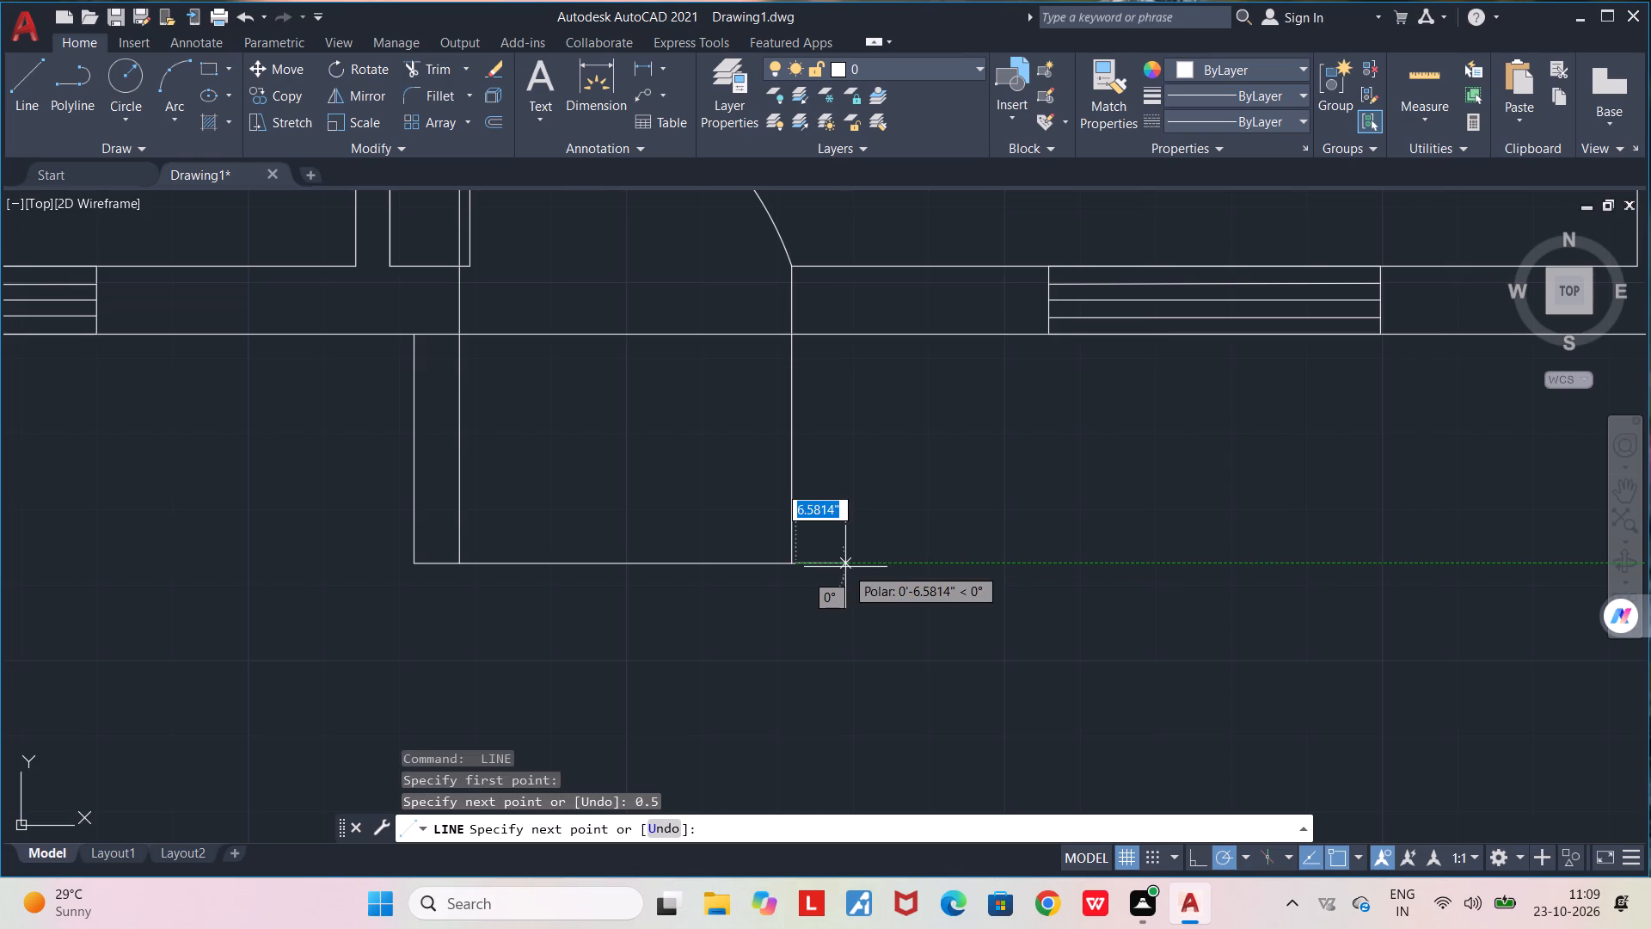
{"action": "key", "text": "ctrl+z"}
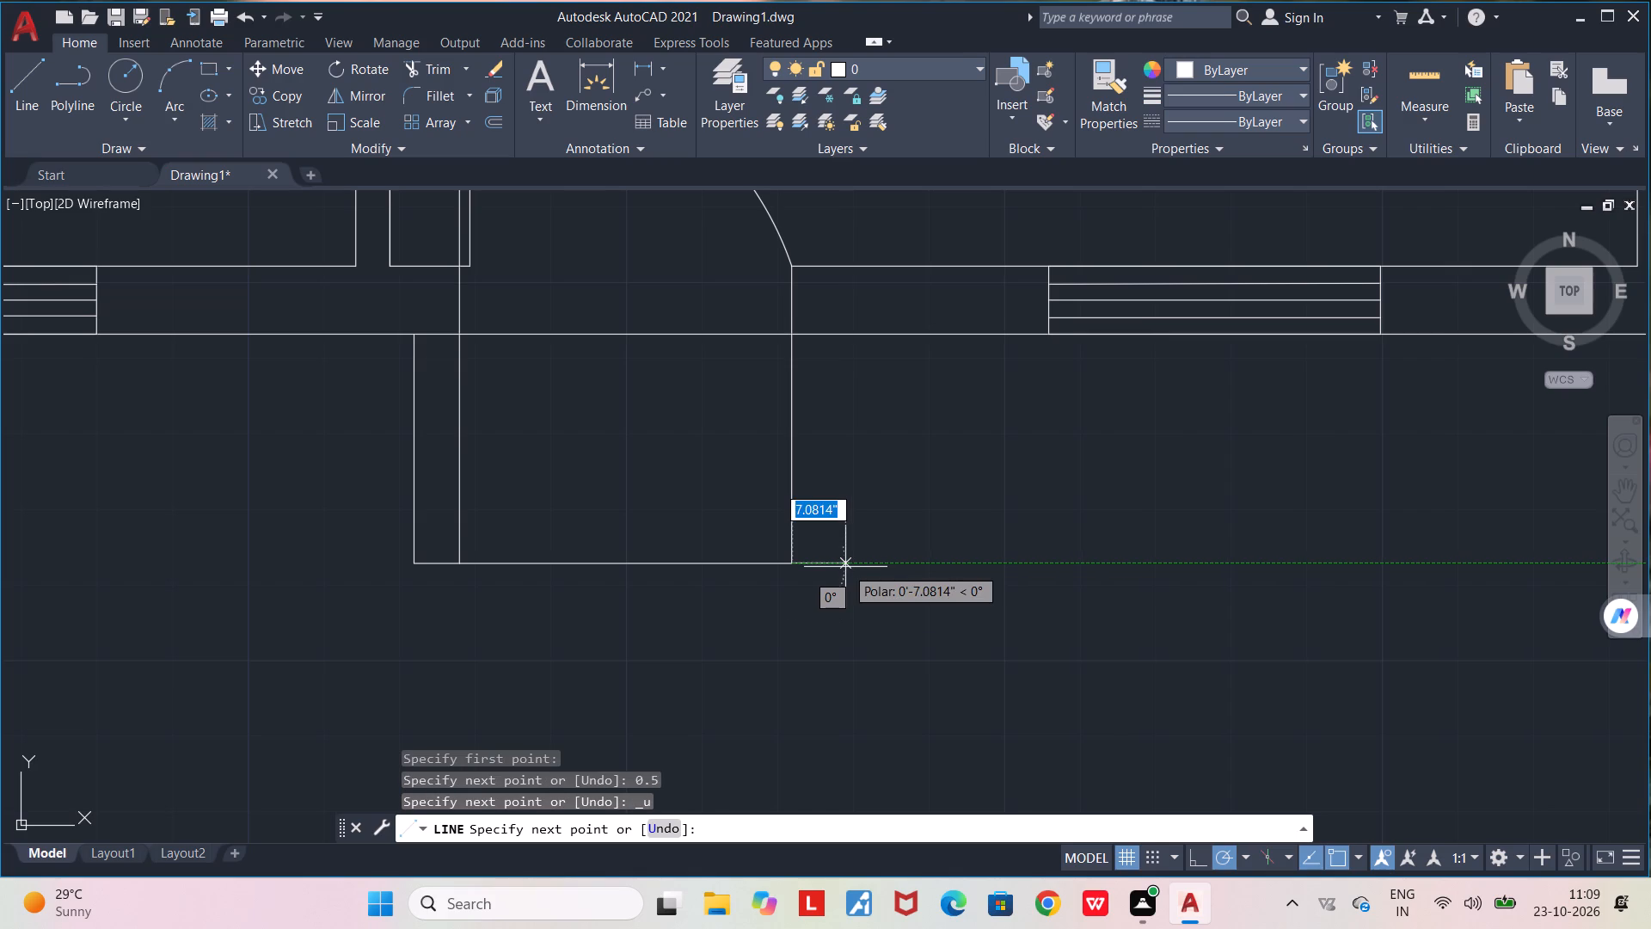
{"action": "type", "text": "0.5'"}
{"action": "key", "text": "Return"}
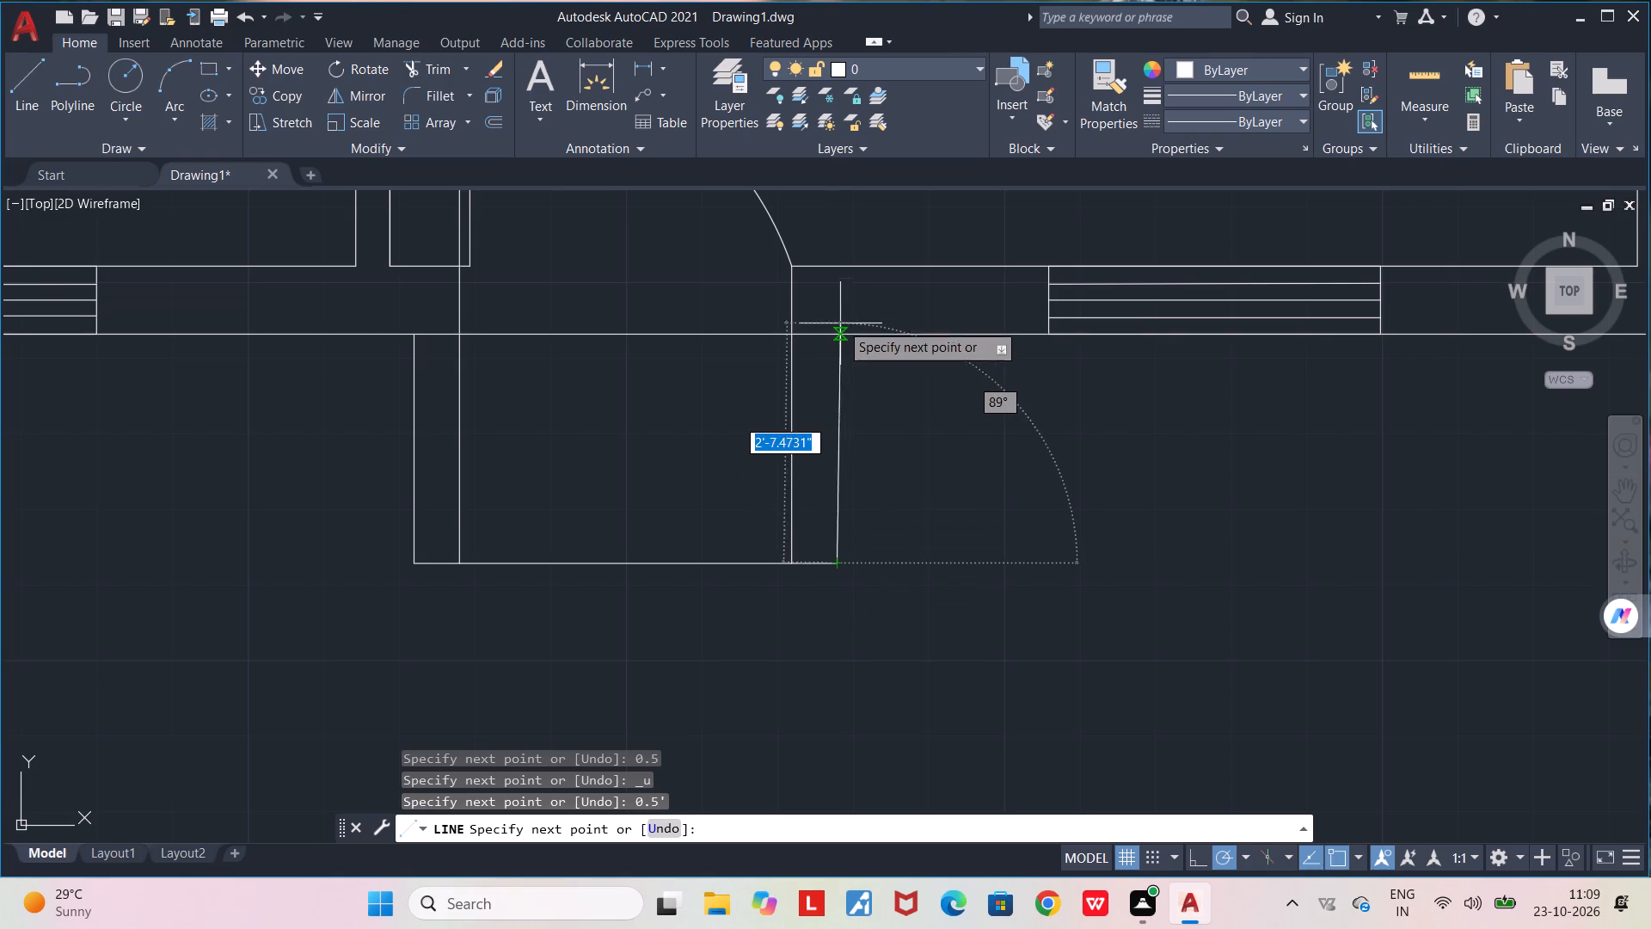
{"action": "left_click", "coordinate": [839, 312]}
{"action": "key", "text": "space"}
Trim the new right side line where it runs past the outer face into the front wall.
{"action": "type", "text": "TR"}
{"action": "key", "text": "Return"}
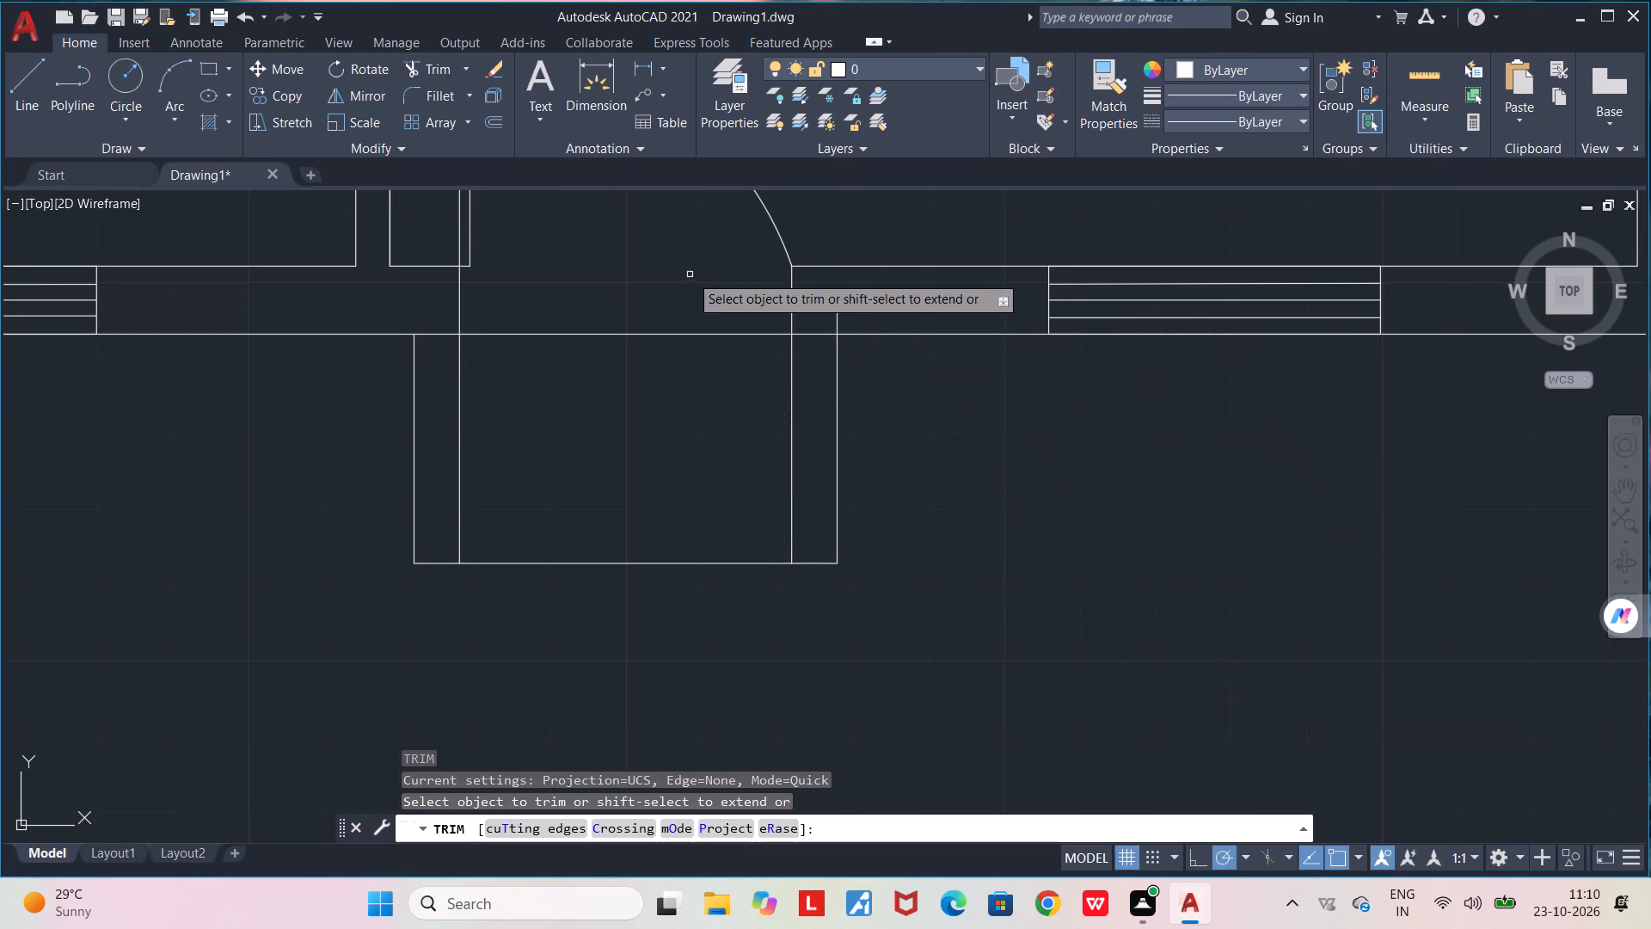
{"action": "left_click", "coordinate": [836, 318]}
{"action": "middle_click_drag", "start_coordinate": [882, 505], "coordinate": [945, 542]}
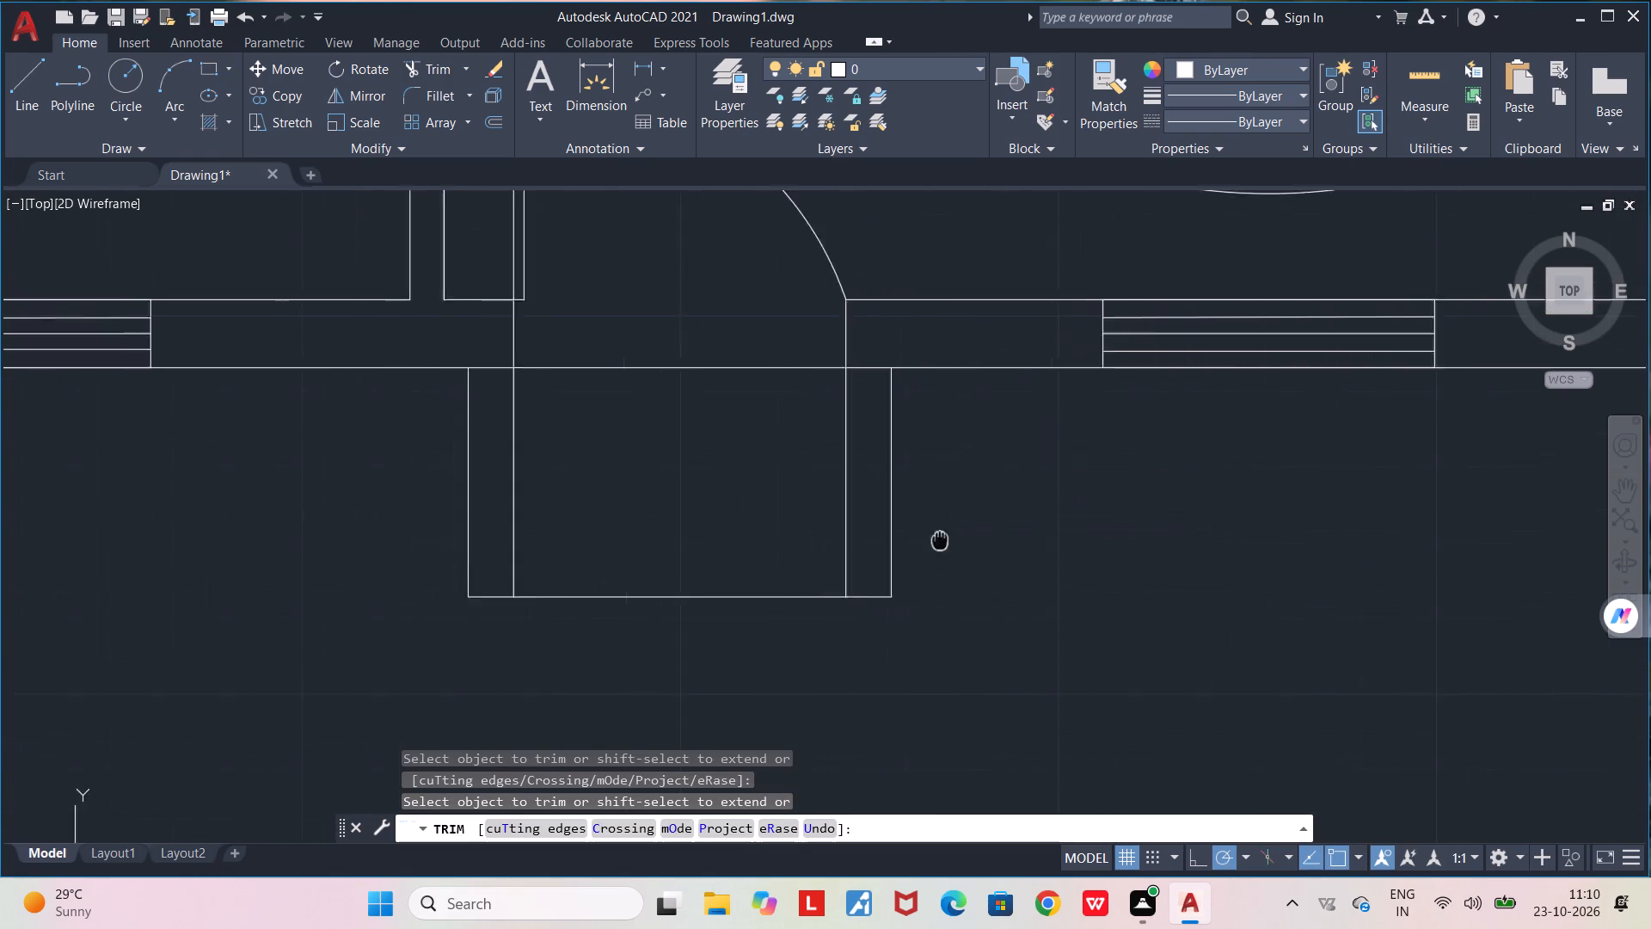
{"action": "middle_click_drag", "start_coordinate": [945, 542], "coordinate": [970, 557]}
{"action": "scroll", "coordinate": [970, 557], "scroll_direction": "down", "scroll_amount": 2}
{"action": "scroll", "coordinate": [884, 533], "scroll_direction": "up", "scroll_amount": 2}
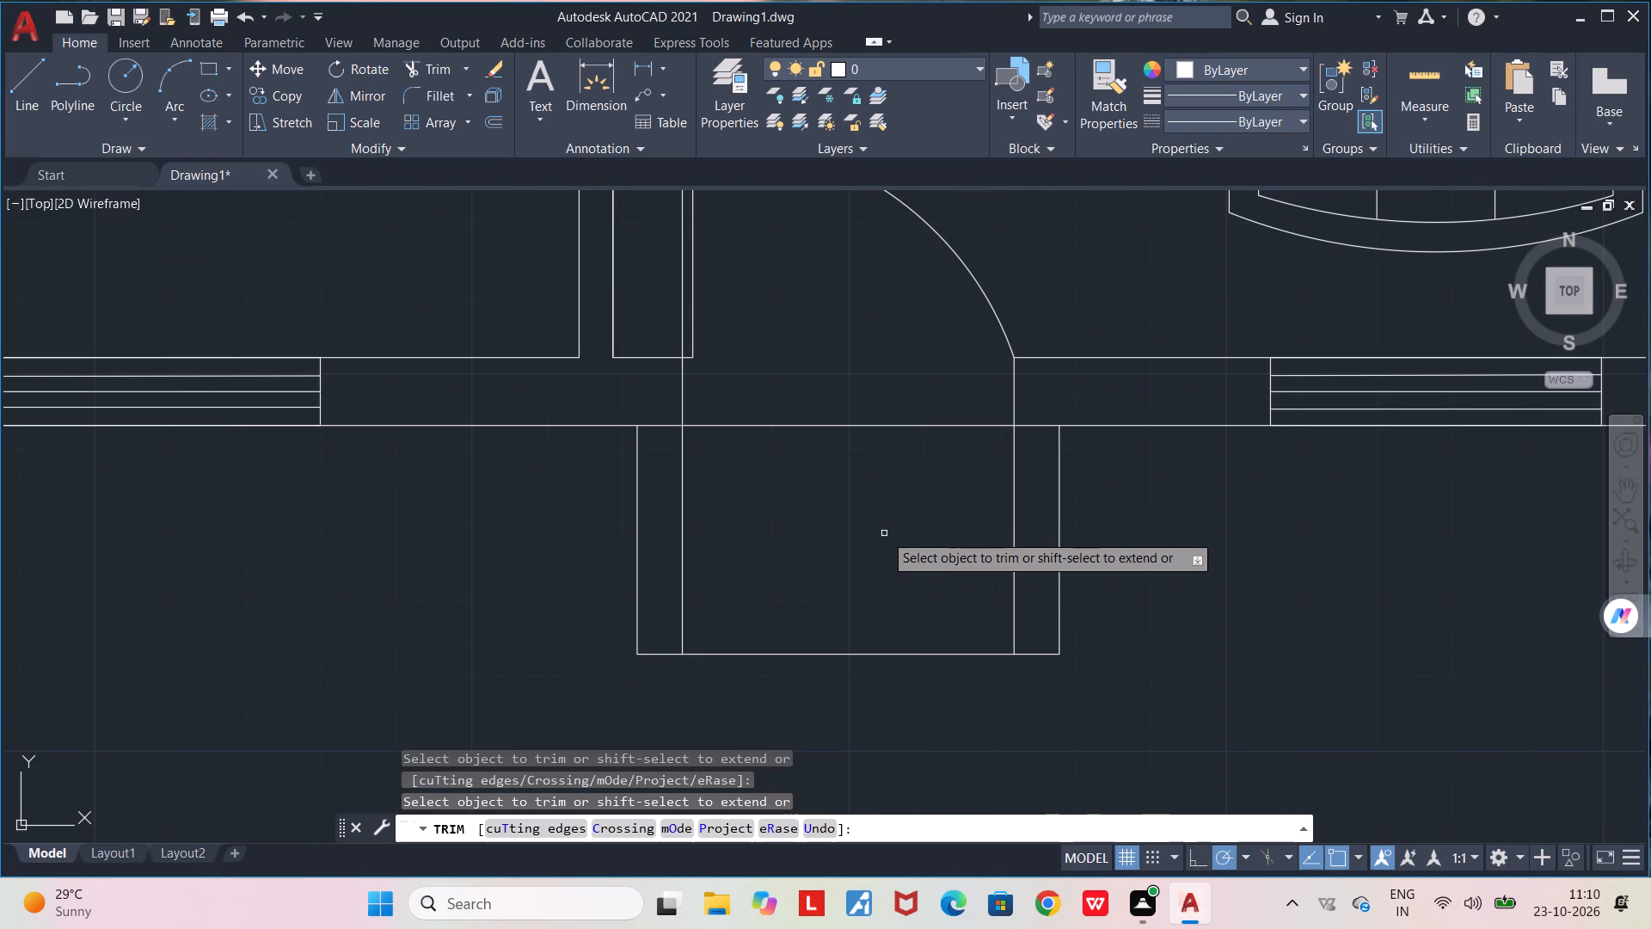
{"action": "key", "text": "space"}
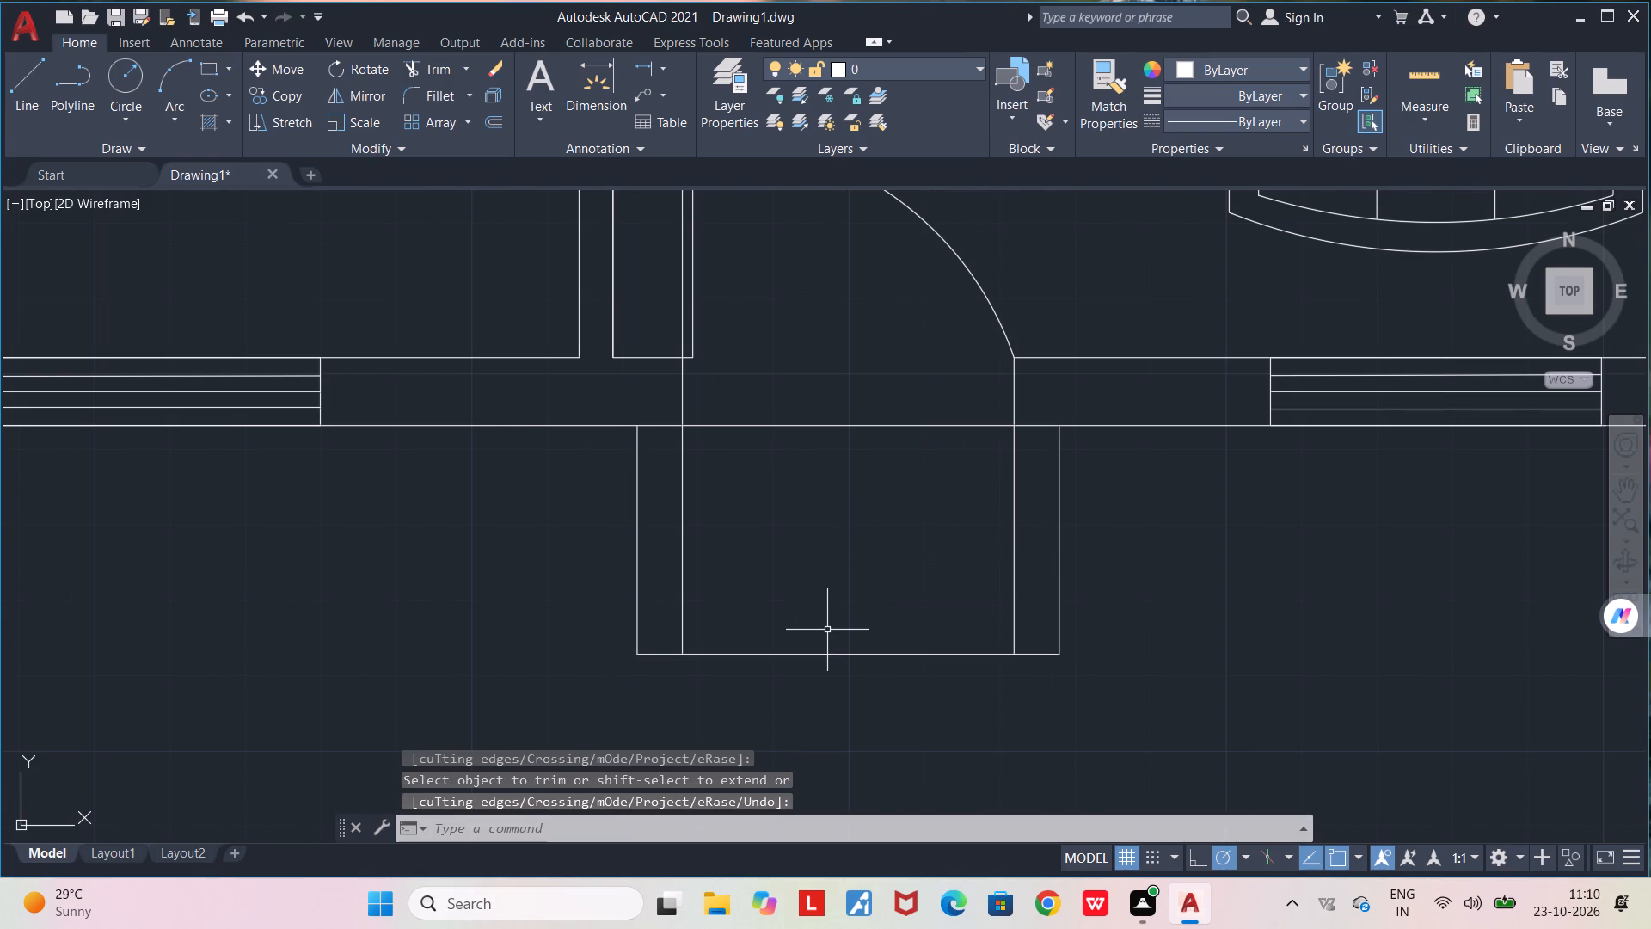
Offset the entrance's outer edge 8" toward the house three times in succession to form the step lines.
{"action": "key", "text": "o"}
{"action": "type", "text": "FF"}
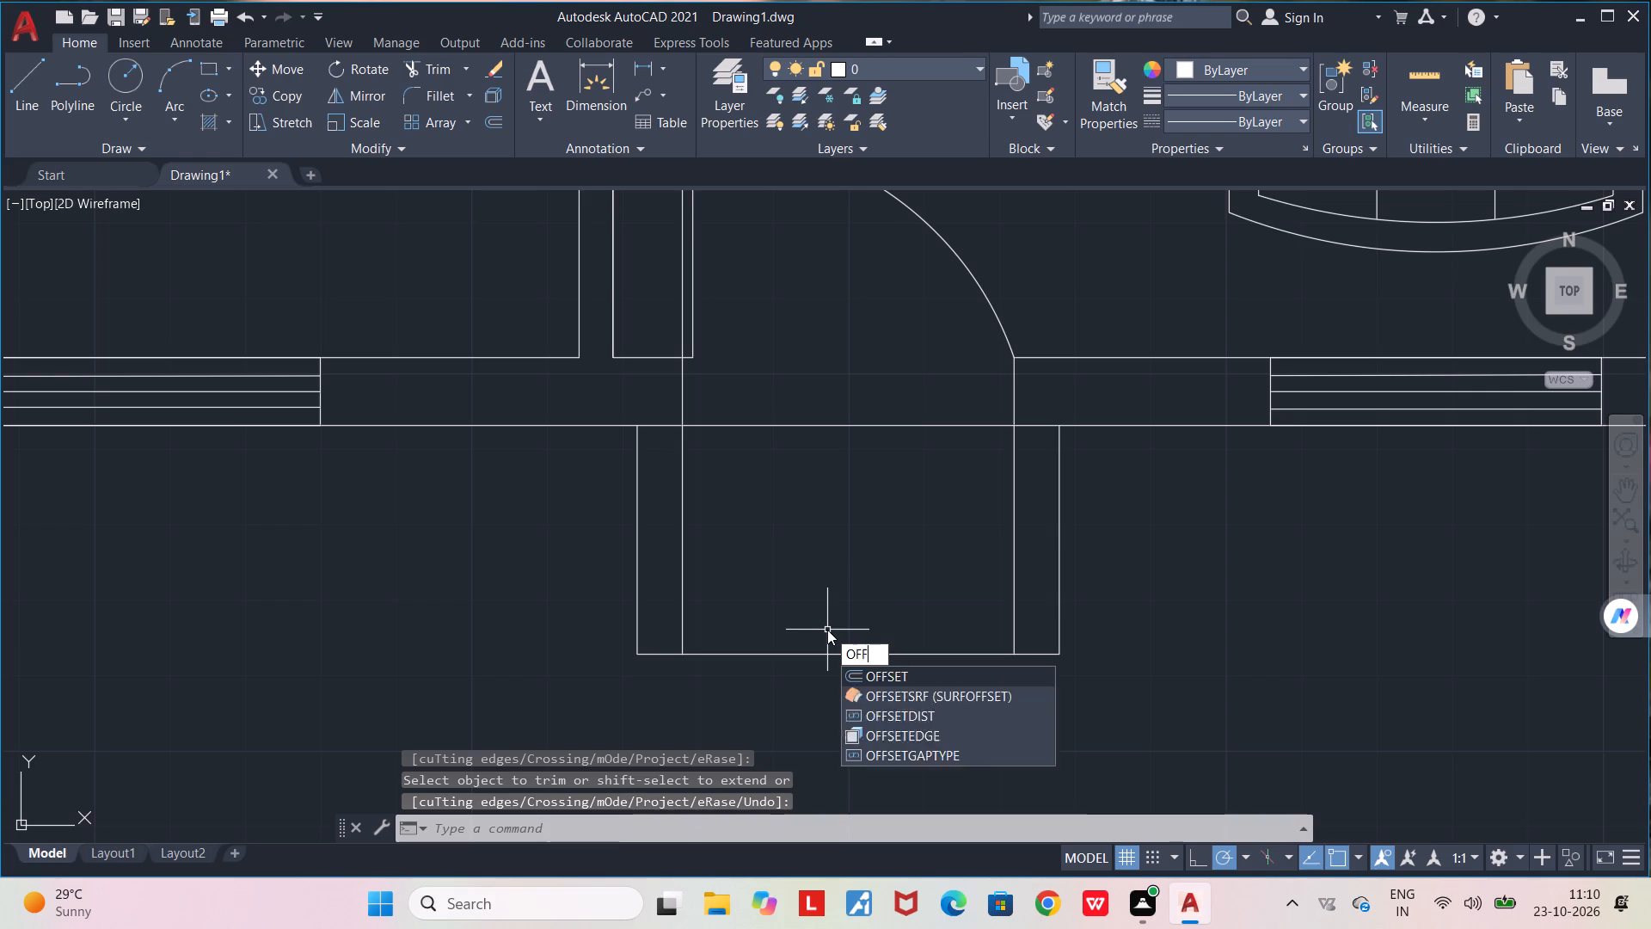
{"action": "key", "text": "Return"}
{"action": "left_click", "coordinate": [827, 653]}
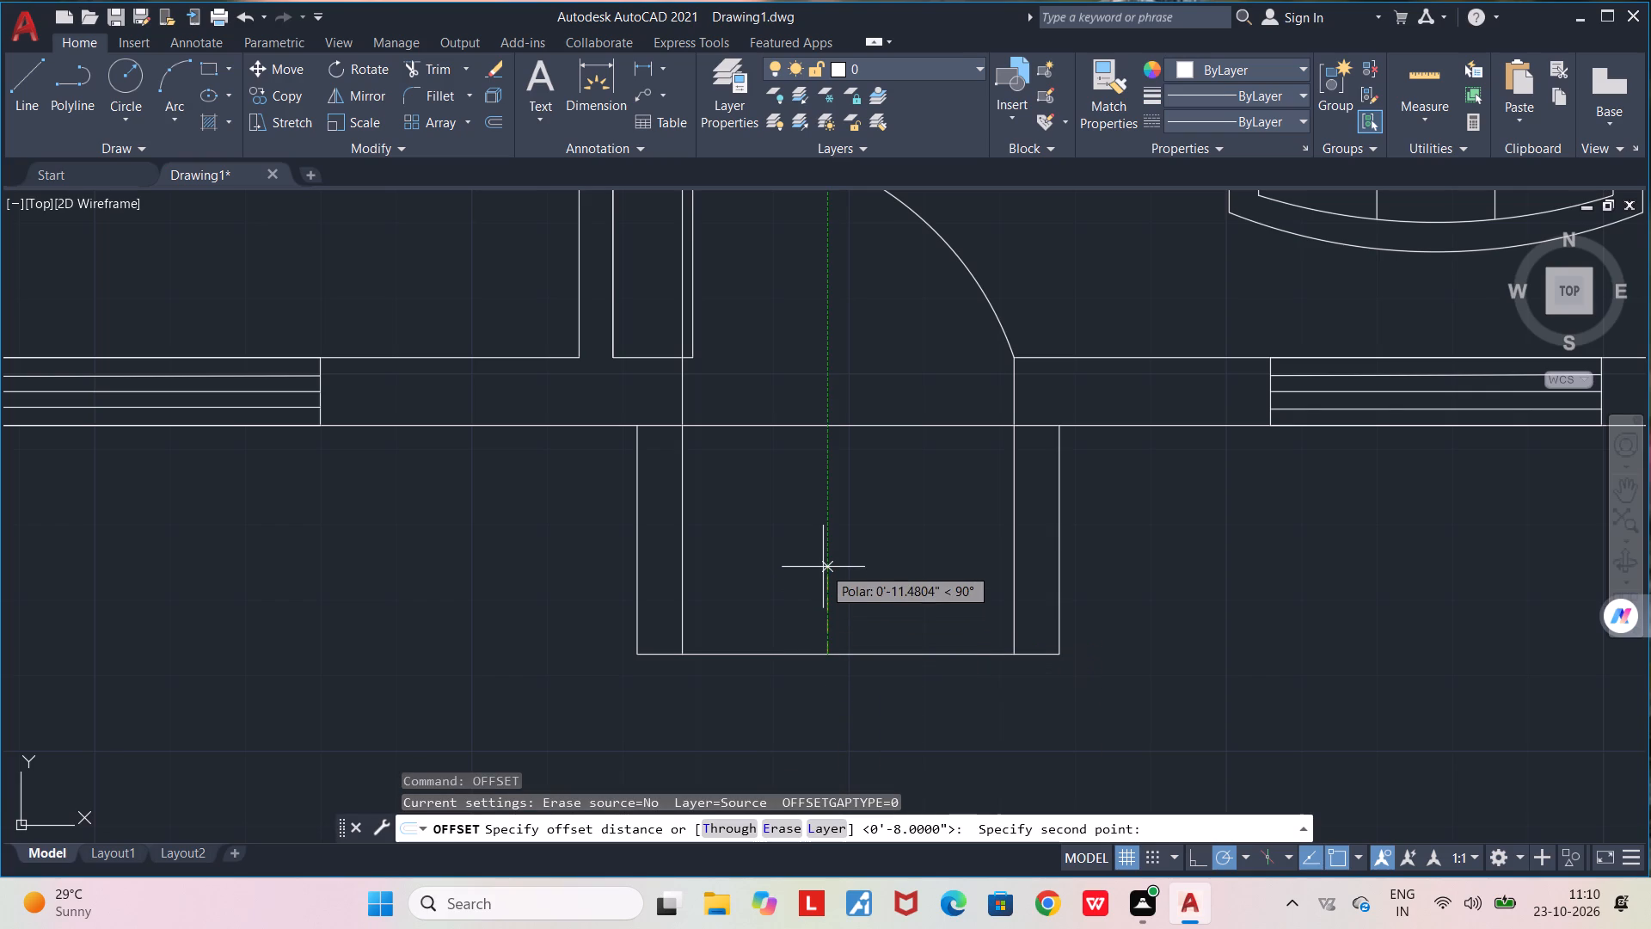
{"action": "key", "text": "8"}
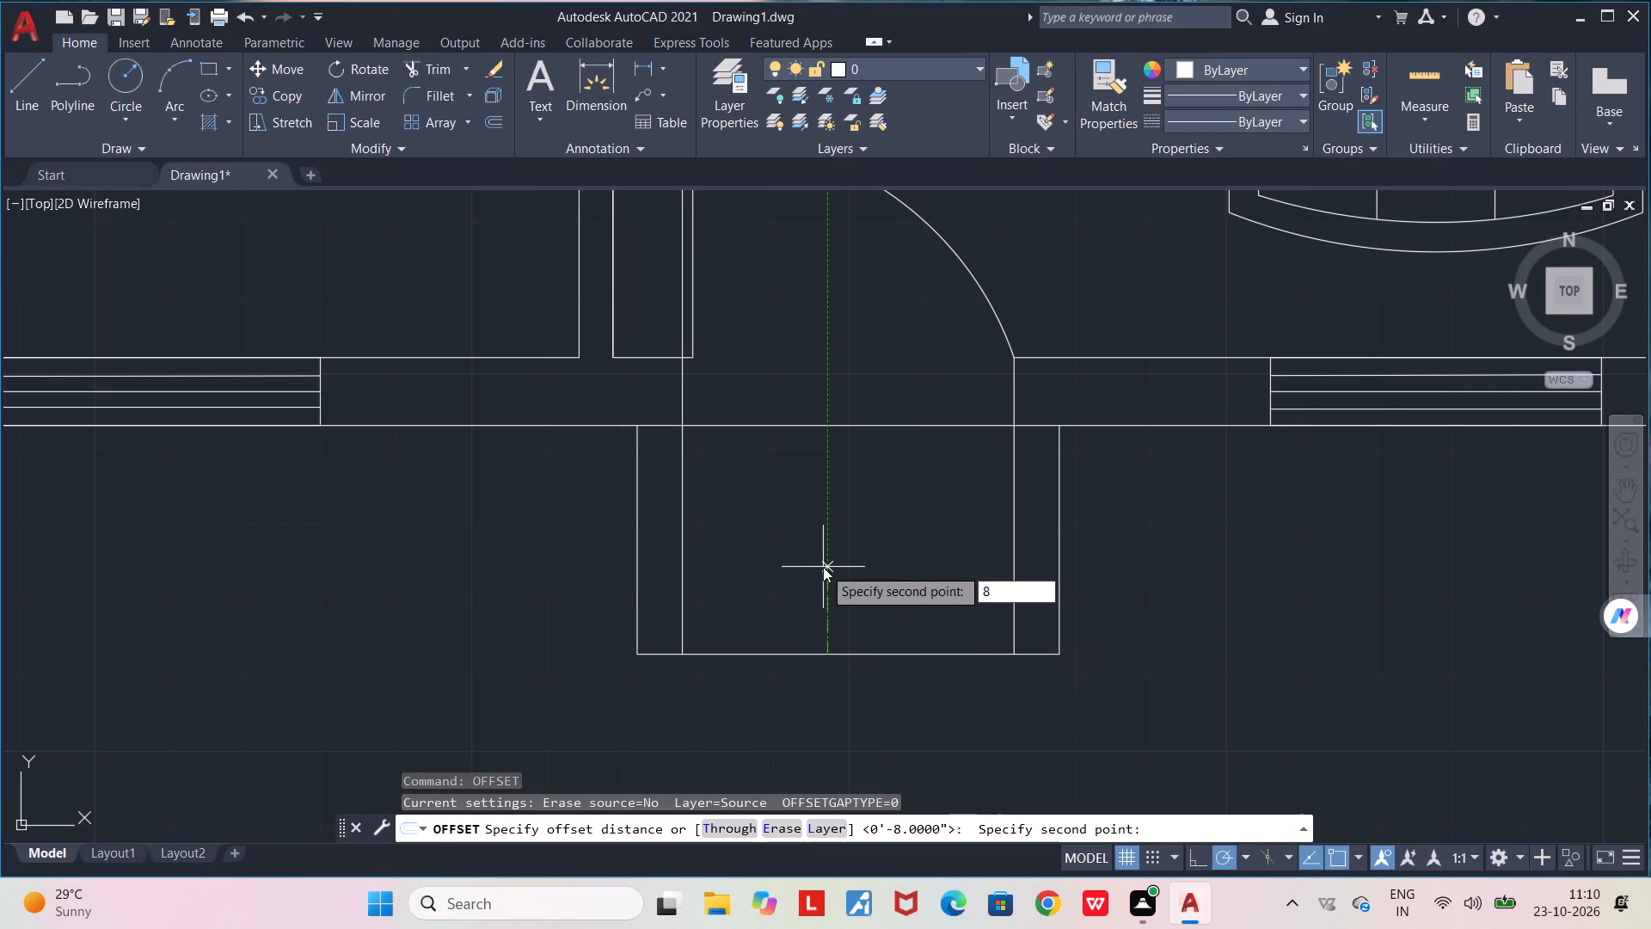
{"action": "key", "text": "shift+quotedbl"}
{"action": "key", "text": "Return"}
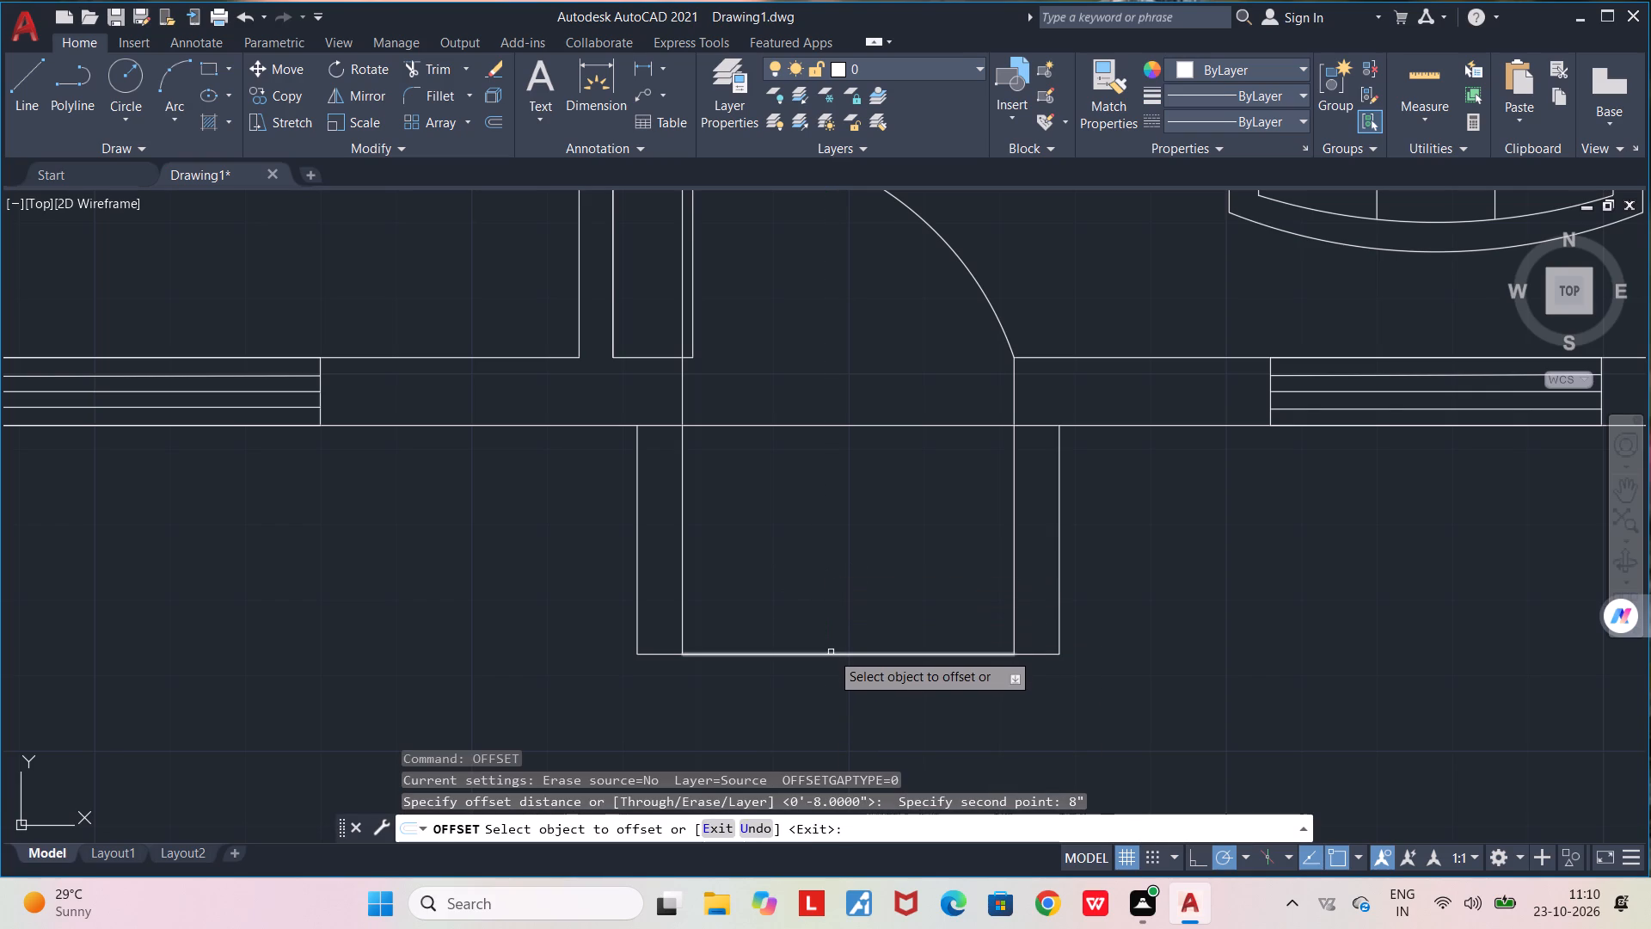
{"action": "left_click", "coordinate": [832, 657]}
{"action": "left_click", "coordinate": [831, 634]}
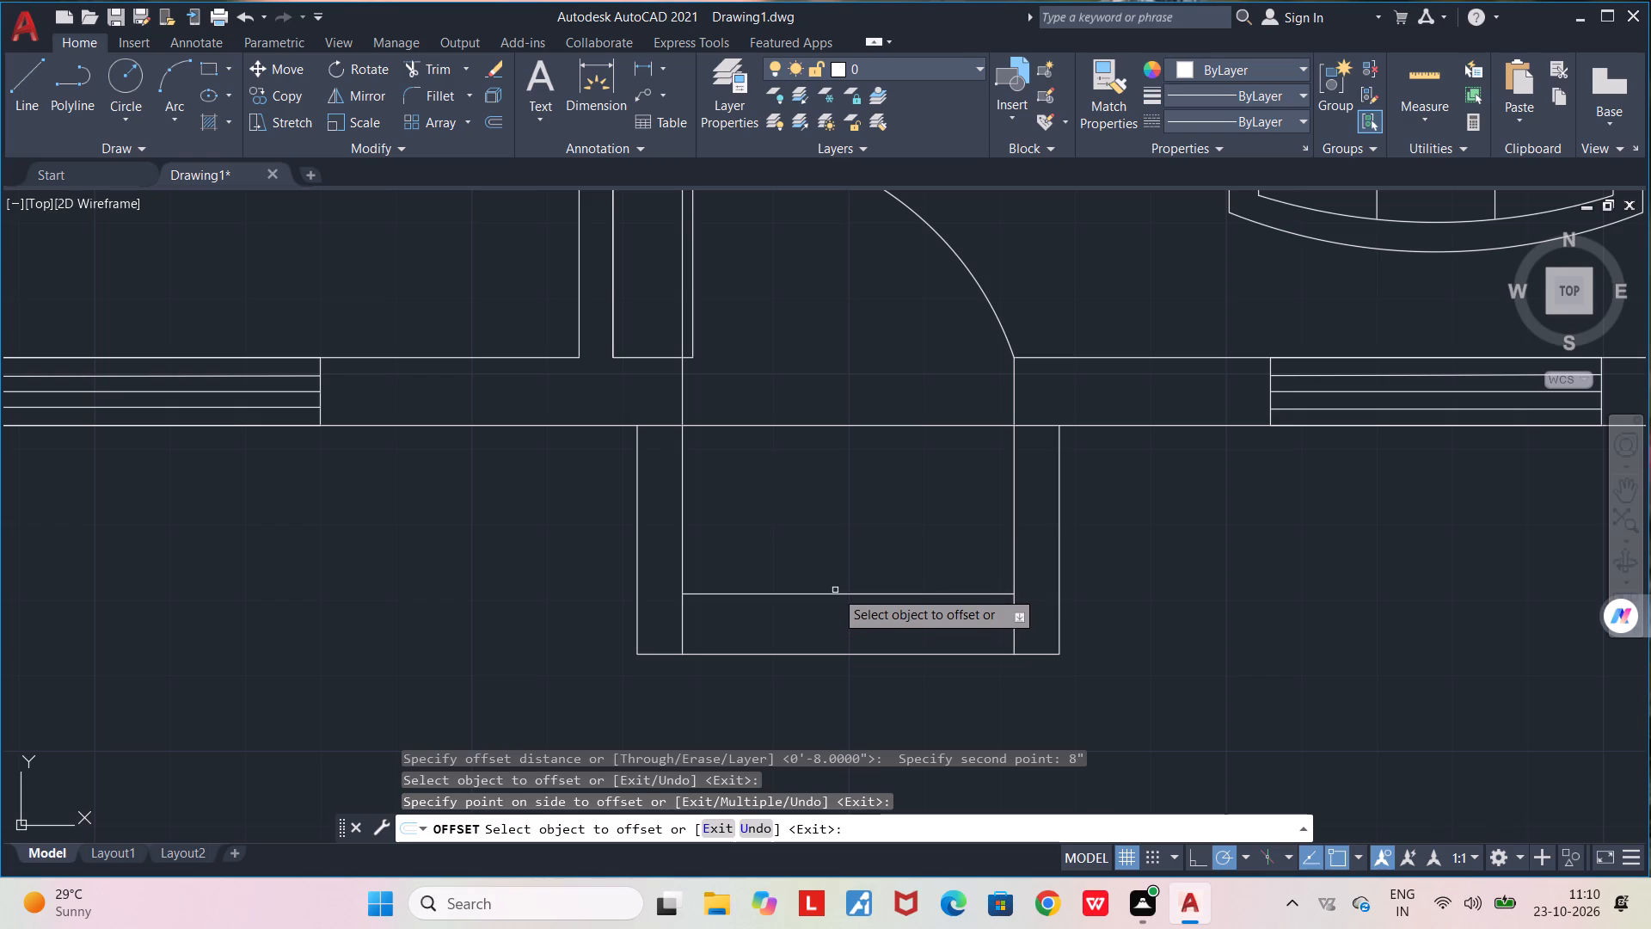
{"action": "left_click", "coordinate": [837, 595]}
{"action": "left_click", "coordinate": [836, 559]}
{"action": "left_click", "coordinate": [838, 533]}
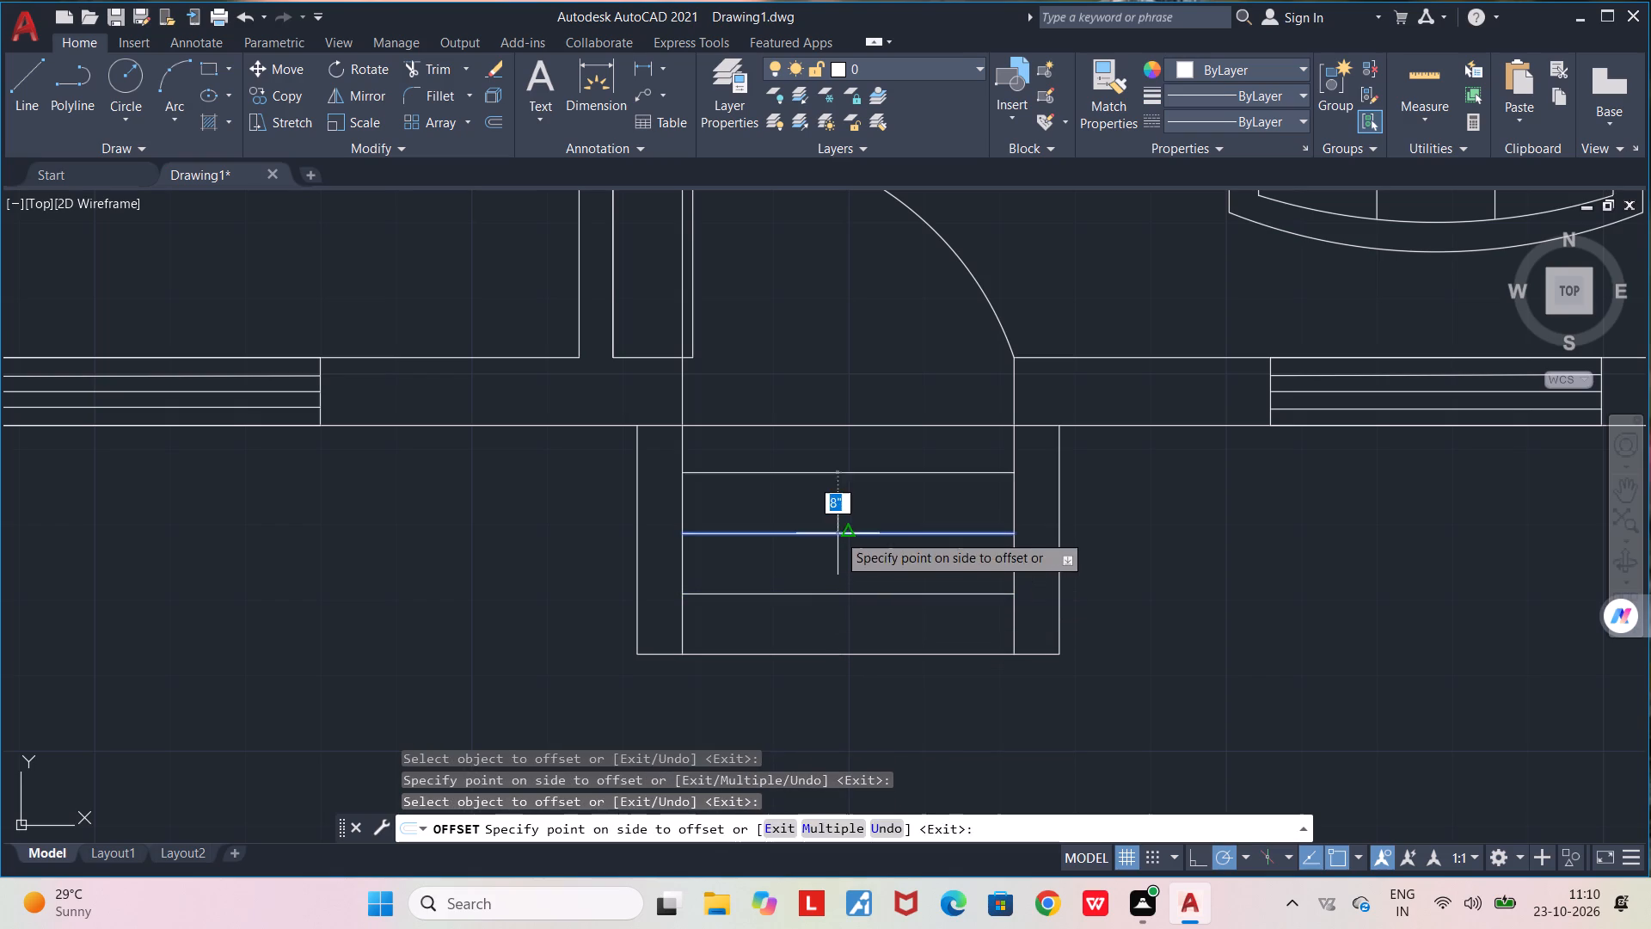
{"action": "left_click", "coordinate": [838, 515]}
{"action": "middle_click_drag", "start_coordinate": [858, 579], "coordinate": [874, 595]}
{"action": "scroll", "coordinate": [874, 595], "scroll_direction": "down", "scroll_amount": 2}
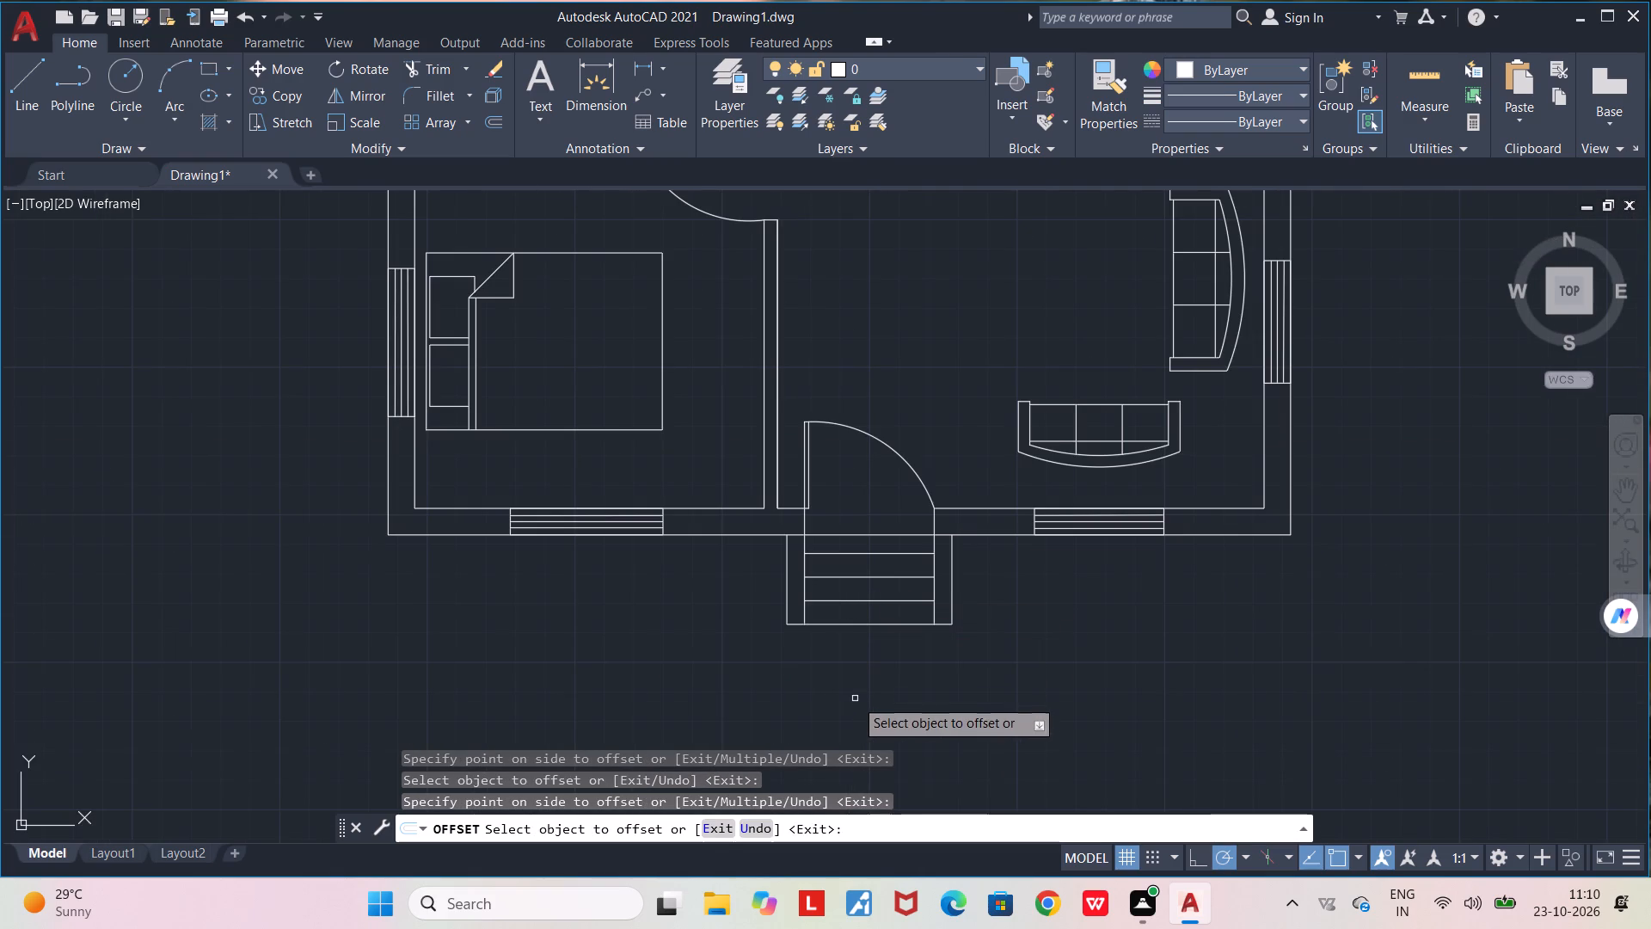
{"action": "key", "text": "space"}
Draw a bedside table rectangle 1' wide and about 1'-1" deep below the lower left corner of the front bedroom's bed.
{"action": "middle_click_drag", "start_coordinate": [855, 697], "coordinate": [908, 584]}
{"action": "middle_click_drag", "start_coordinate": [931, 542], "coordinate": [921, 581]}
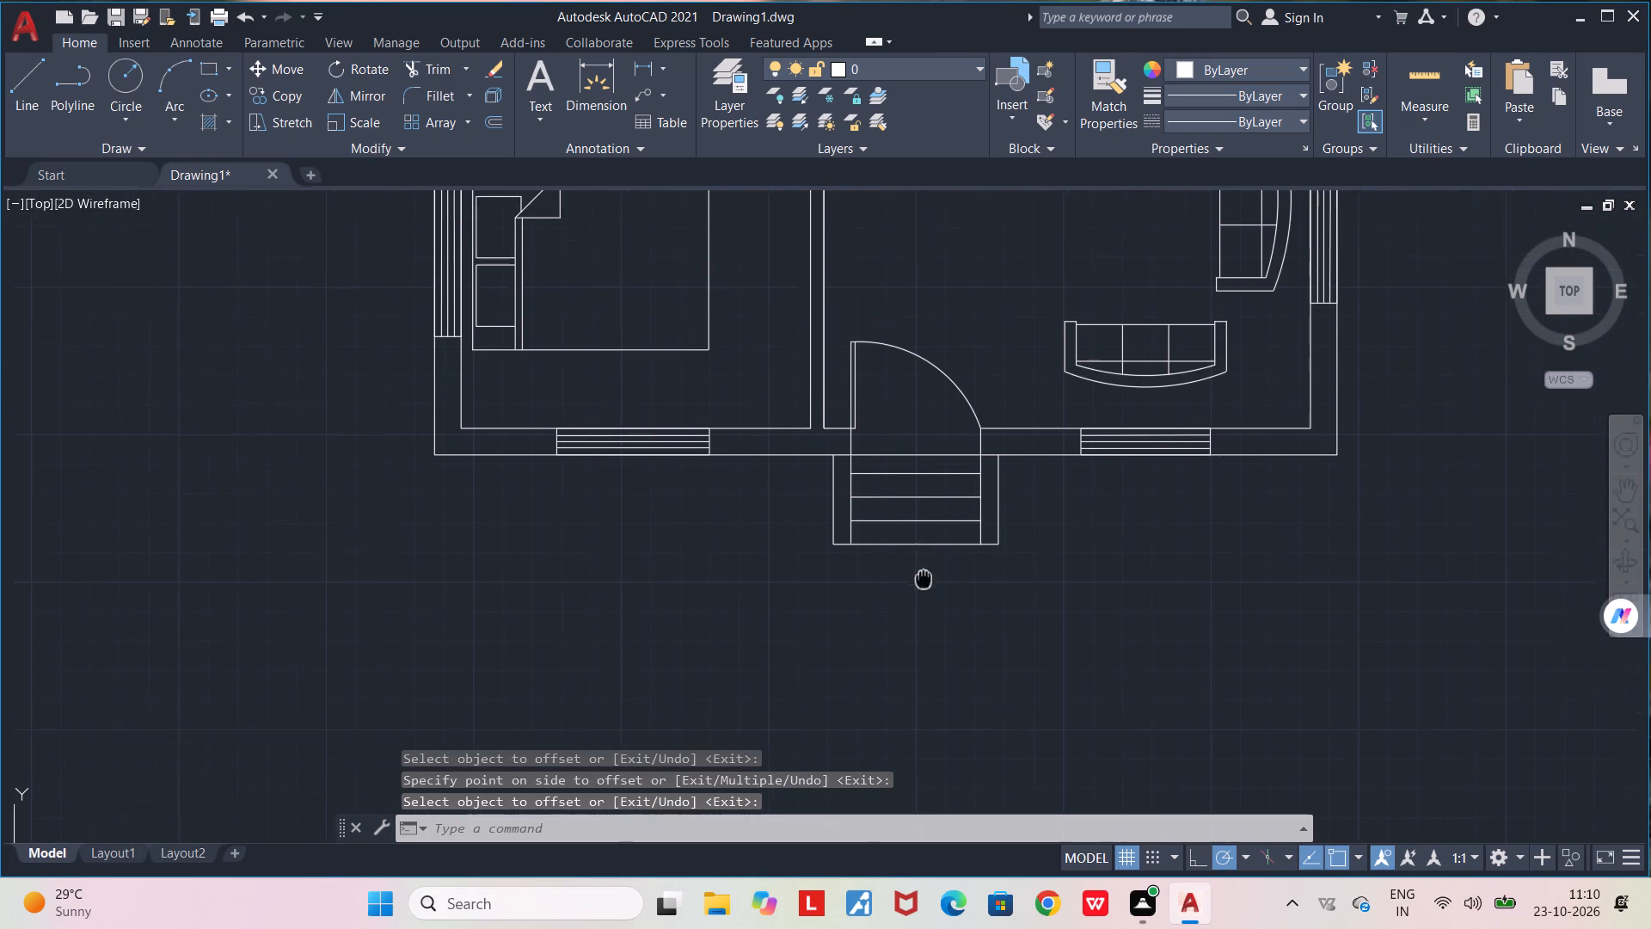
{"action": "middle_click_drag", "start_coordinate": [921, 581], "coordinate": [891, 649]}
{"action": "middle_click_drag", "start_coordinate": [853, 488], "coordinate": [767, 482]}
{"action": "scroll", "coordinate": [777, 487], "scroll_direction": "down", "scroll_amount": 1}
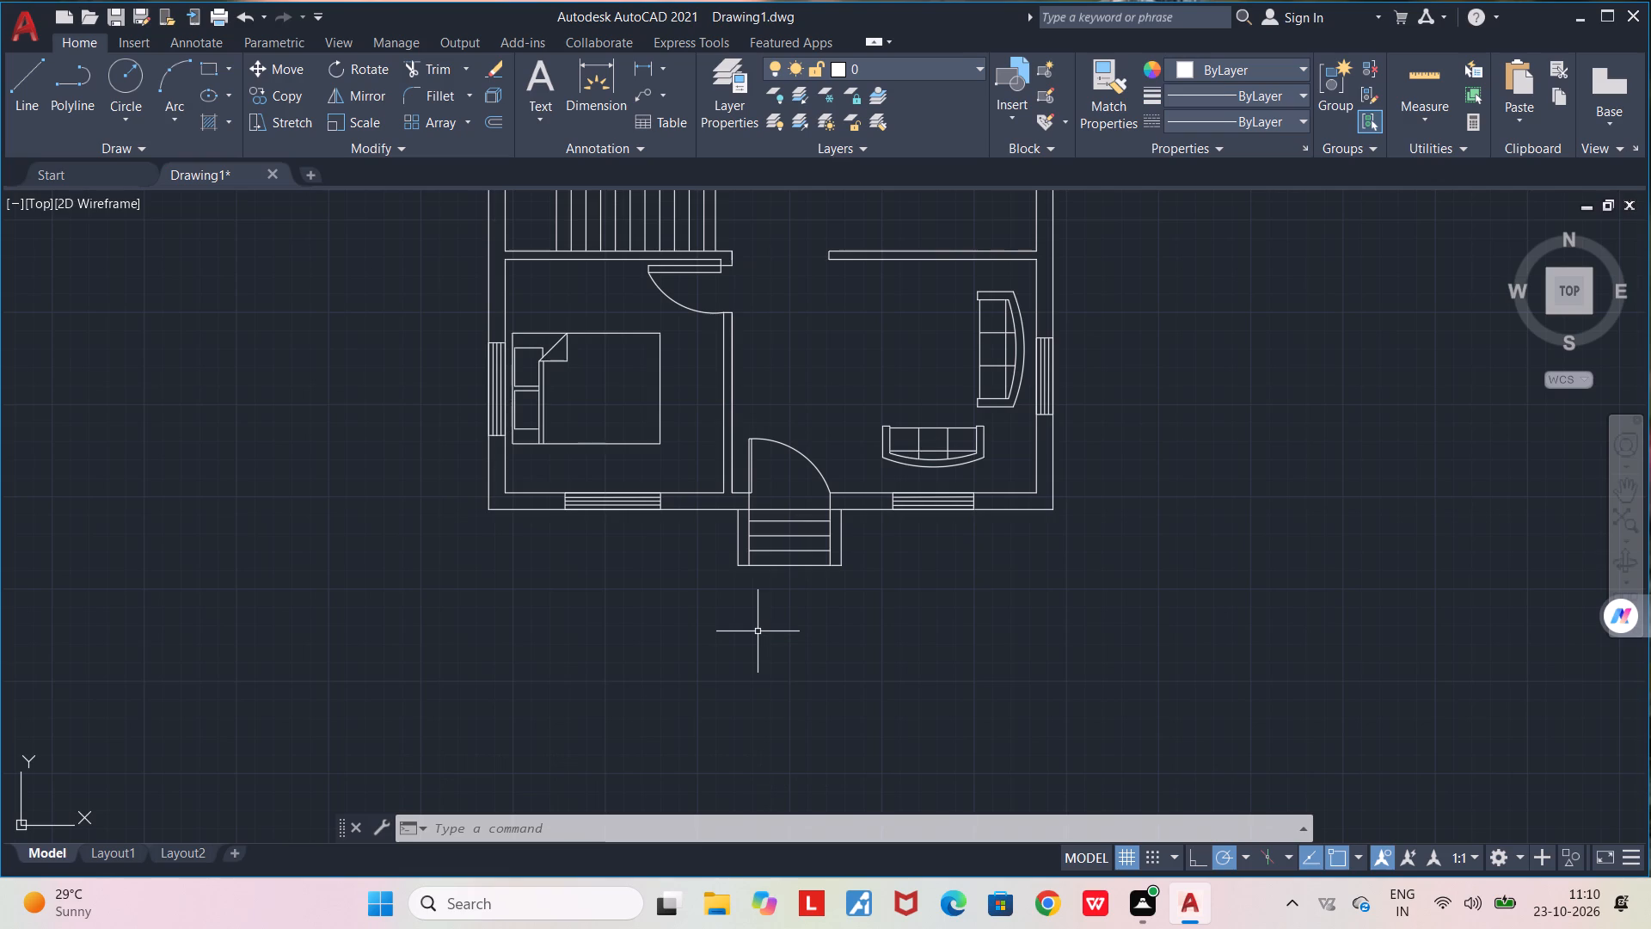
{"action": "middle_click_drag", "start_coordinate": [764, 635], "coordinate": [1056, 672]}
{"action": "scroll", "coordinate": [816, 513], "scroll_direction": "up", "scroll_amount": 2}
{"action": "middle_click_drag", "start_coordinate": [815, 513], "coordinate": [732, 641]}
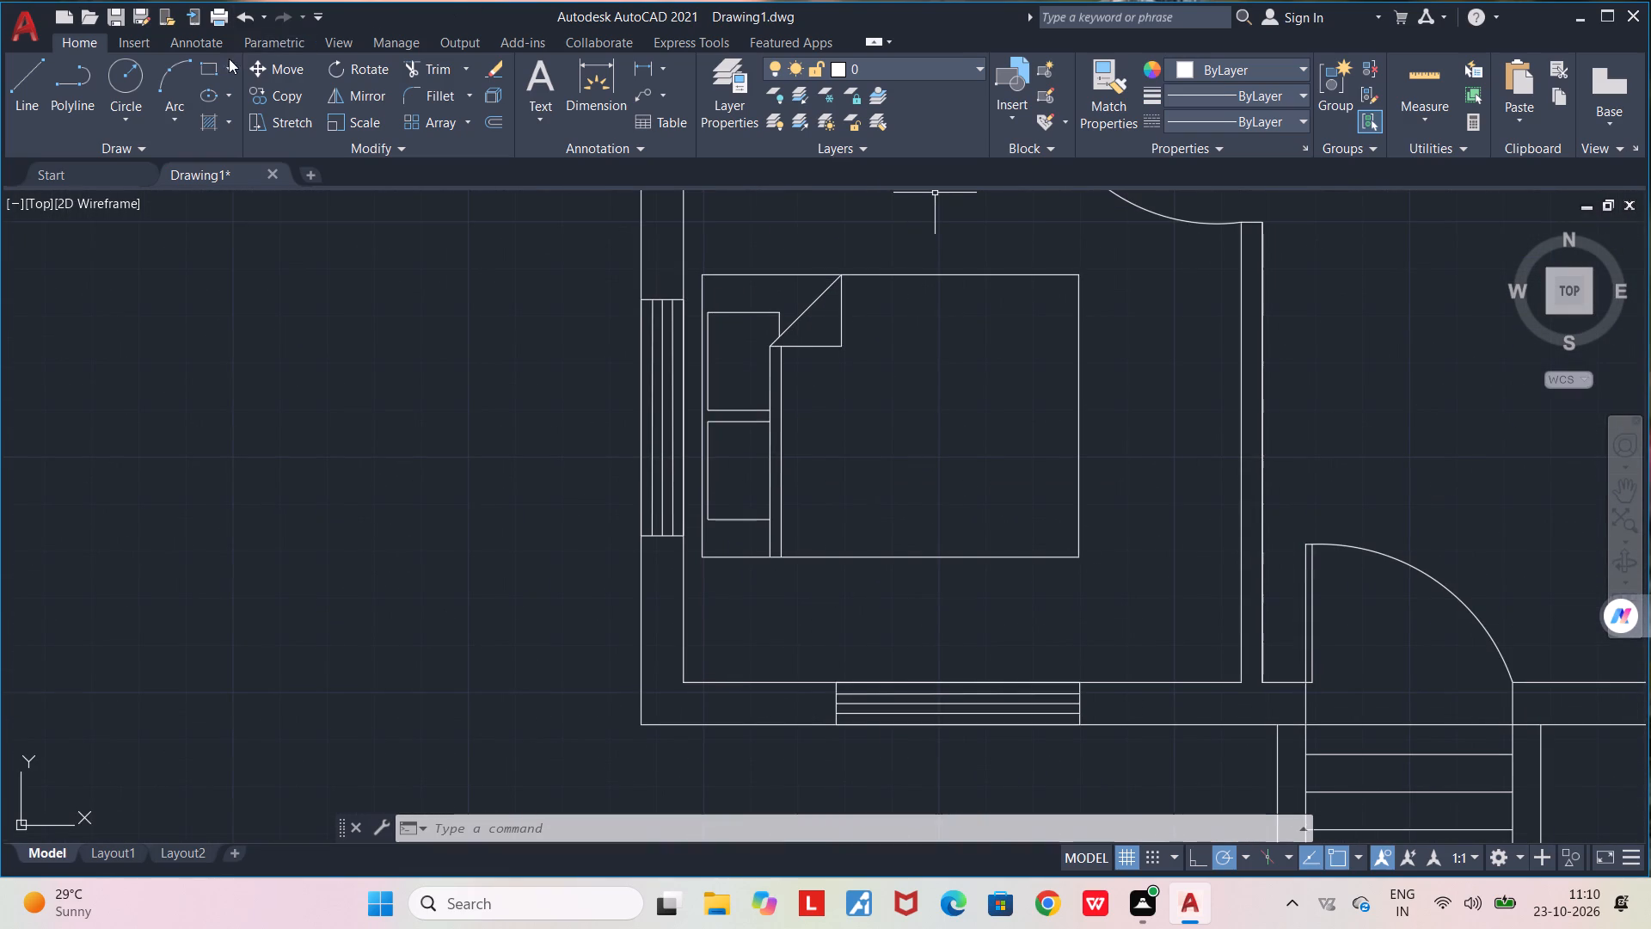
{"action": "left_click", "coordinate": [205, 64]}
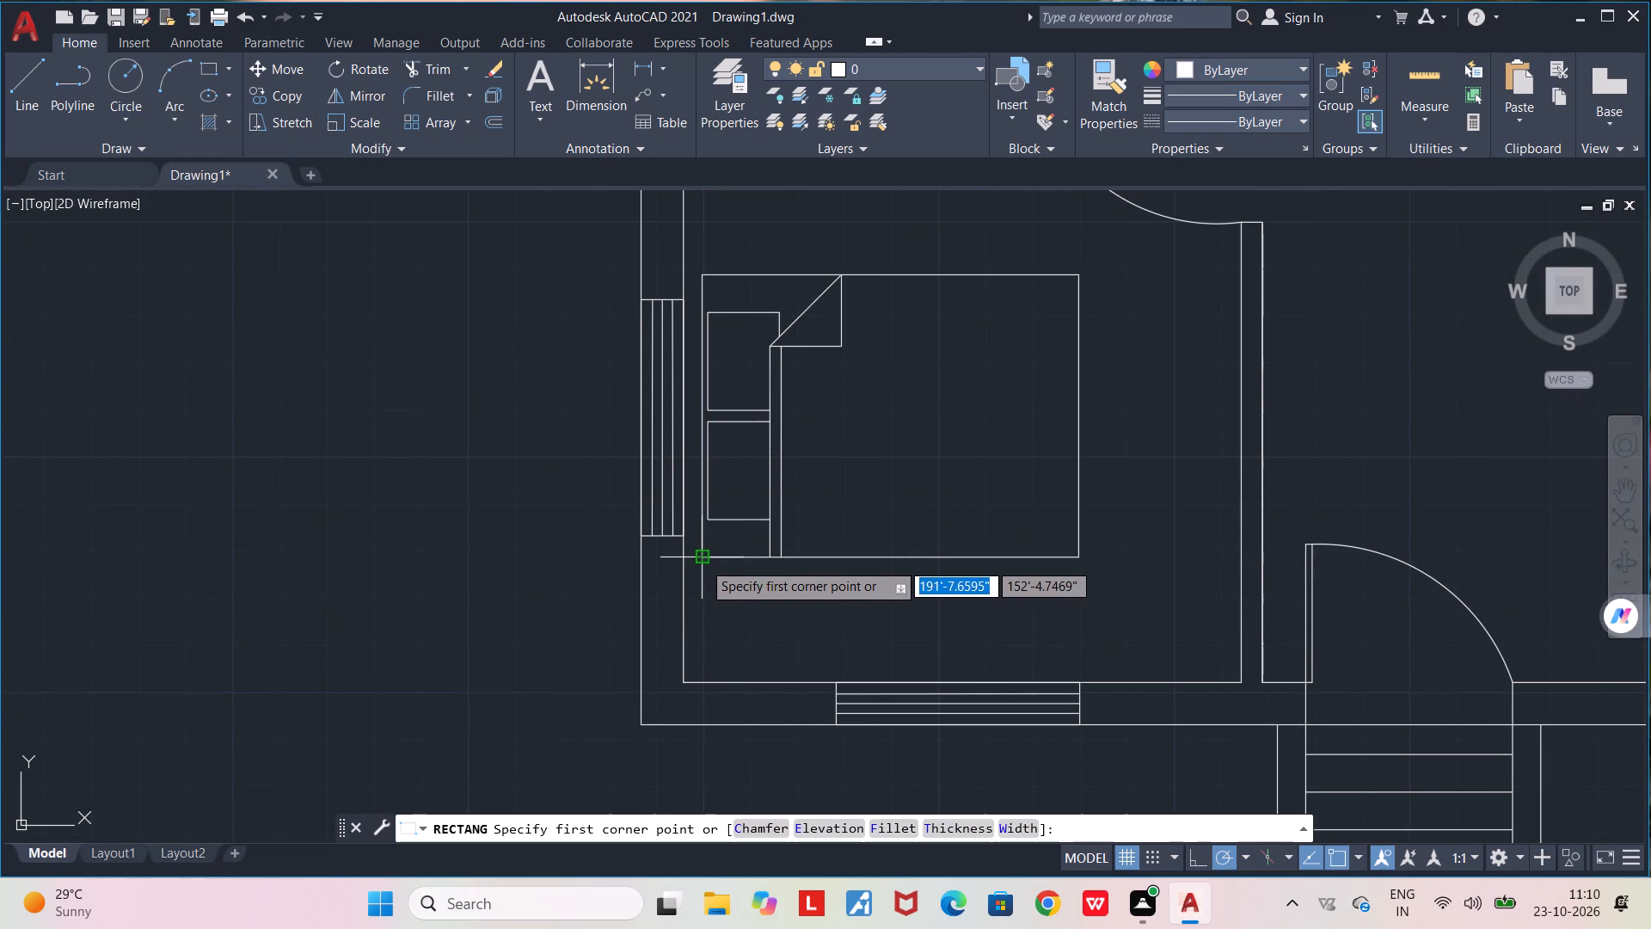
{"action": "left_click", "coordinate": [703, 562]}
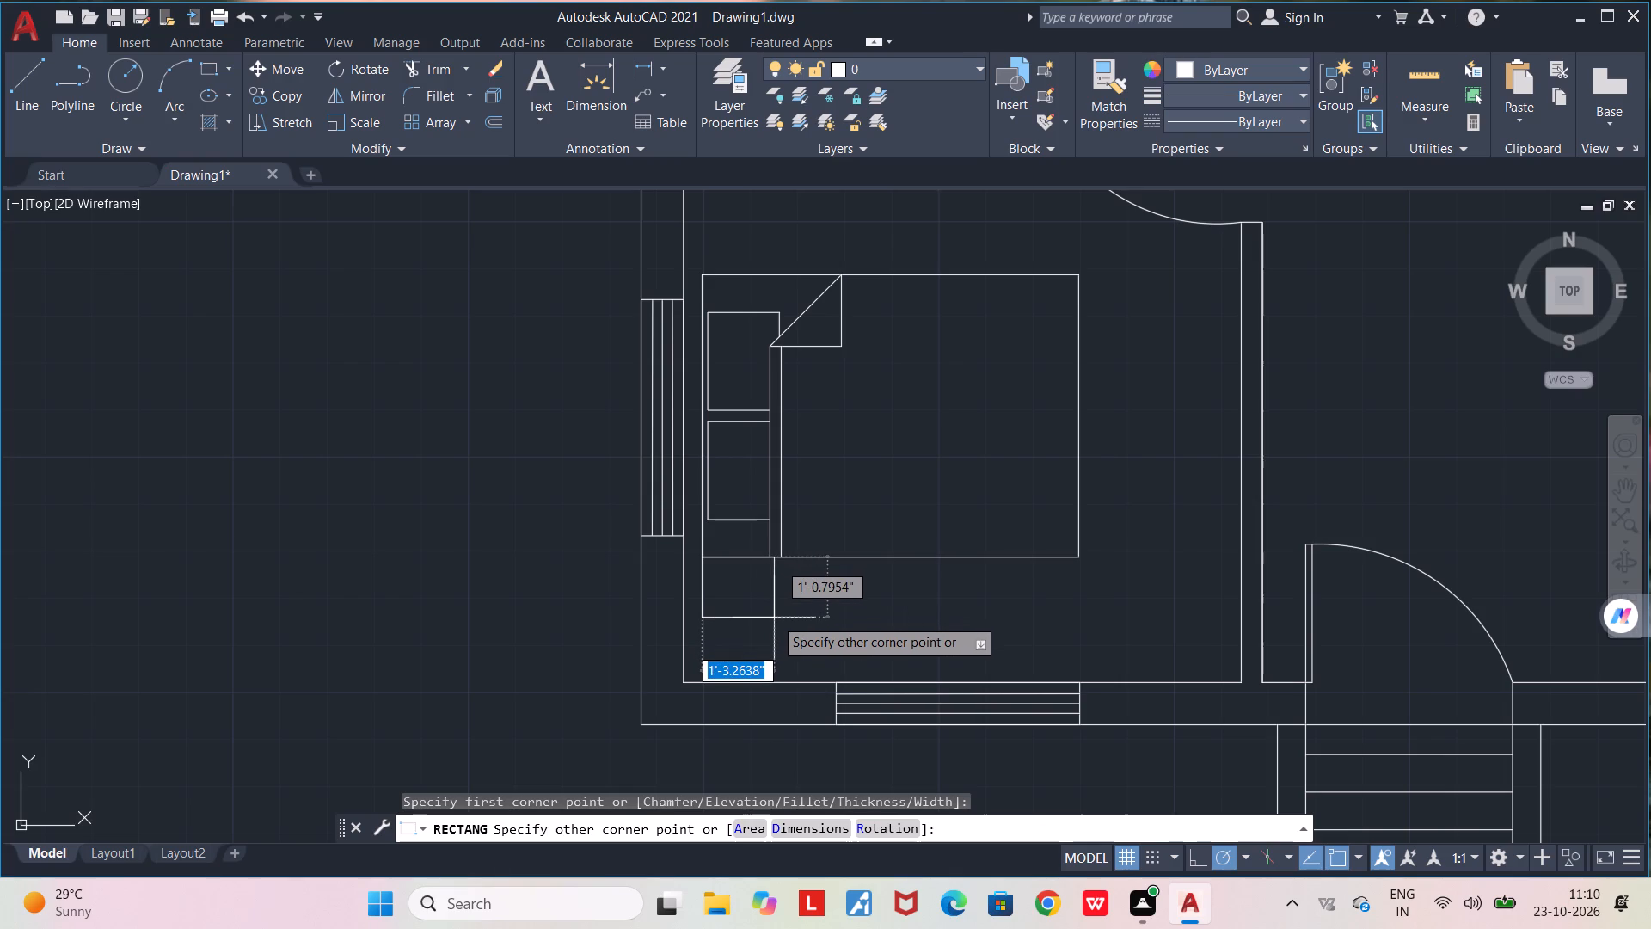
{"action": "type", "text": "1'"}
{"action": "key", "text": "Return"}
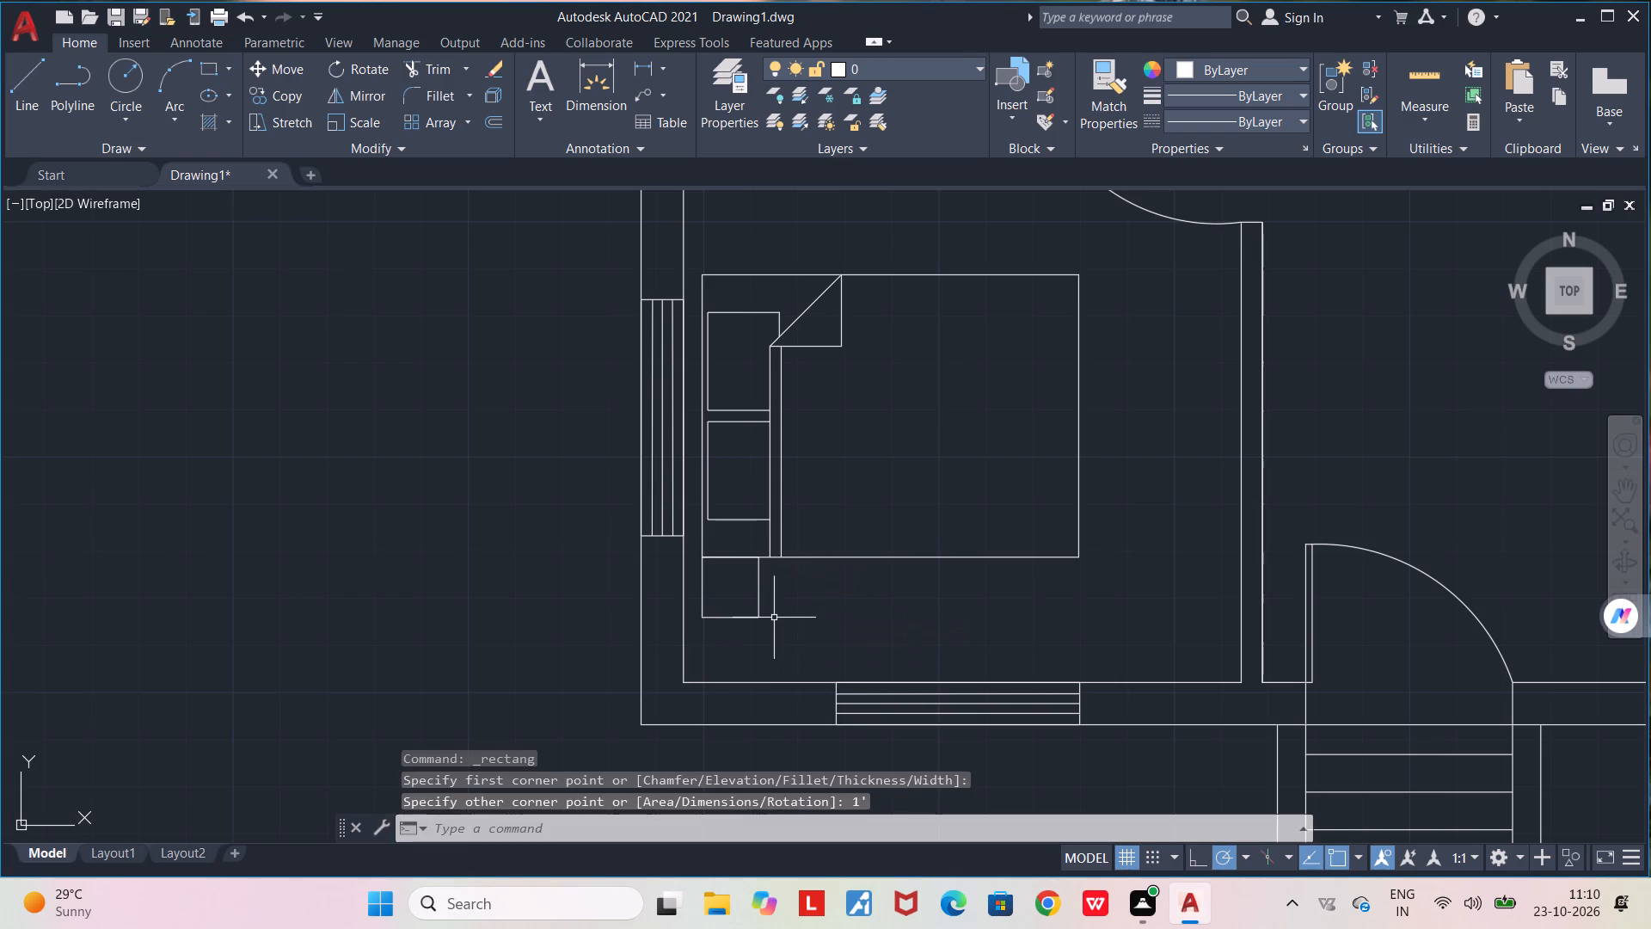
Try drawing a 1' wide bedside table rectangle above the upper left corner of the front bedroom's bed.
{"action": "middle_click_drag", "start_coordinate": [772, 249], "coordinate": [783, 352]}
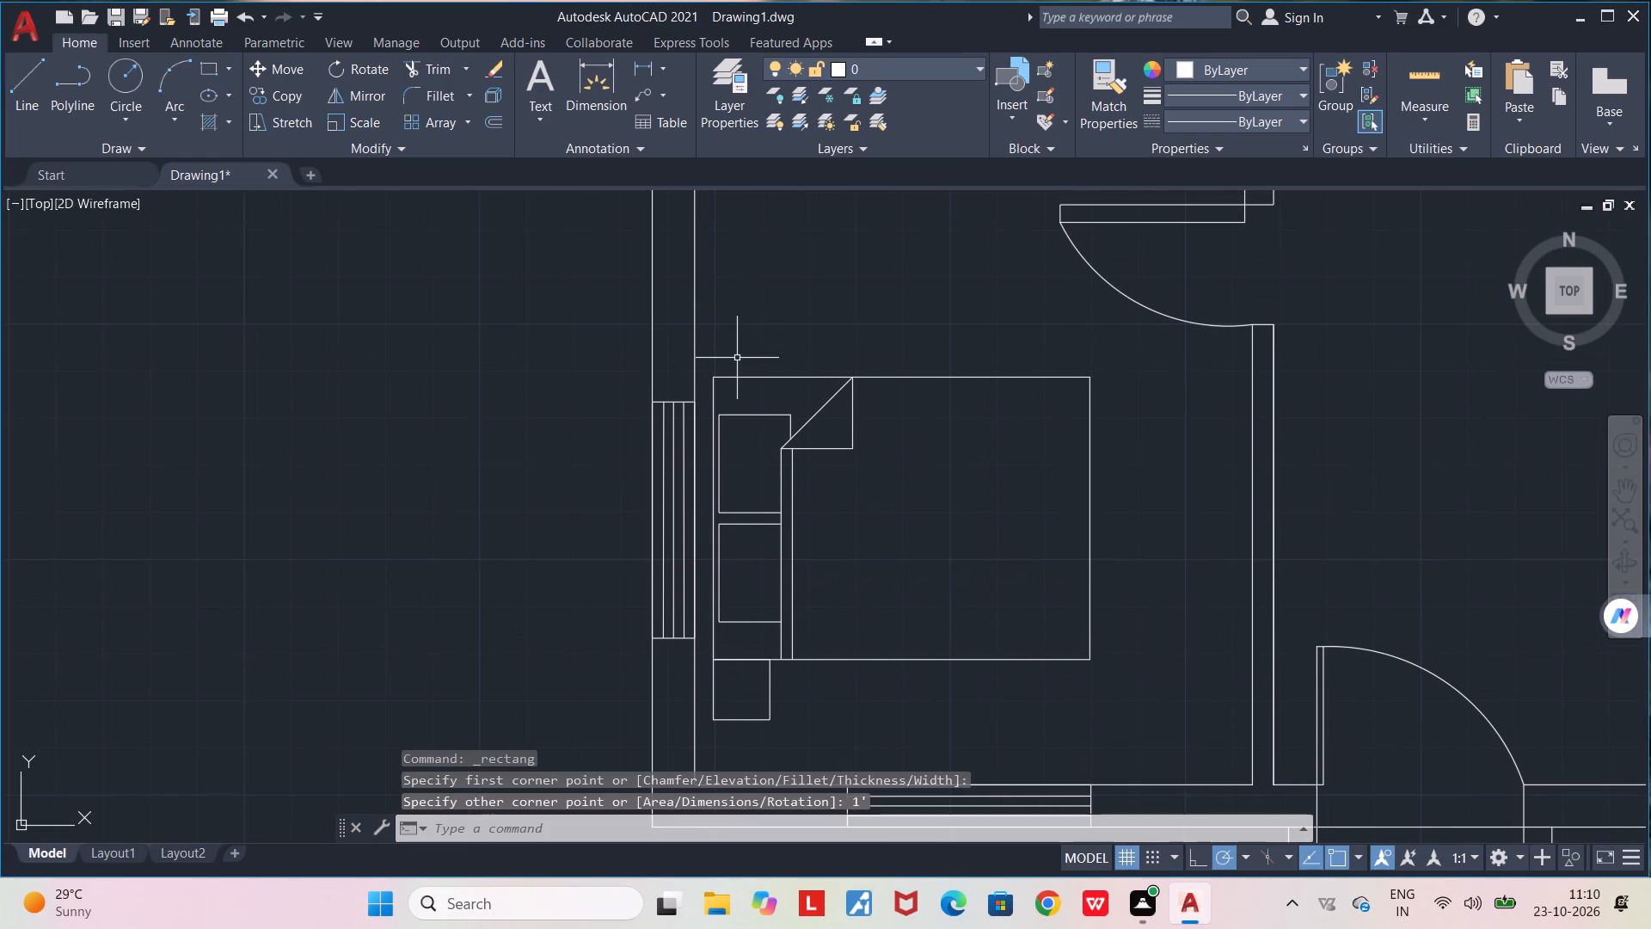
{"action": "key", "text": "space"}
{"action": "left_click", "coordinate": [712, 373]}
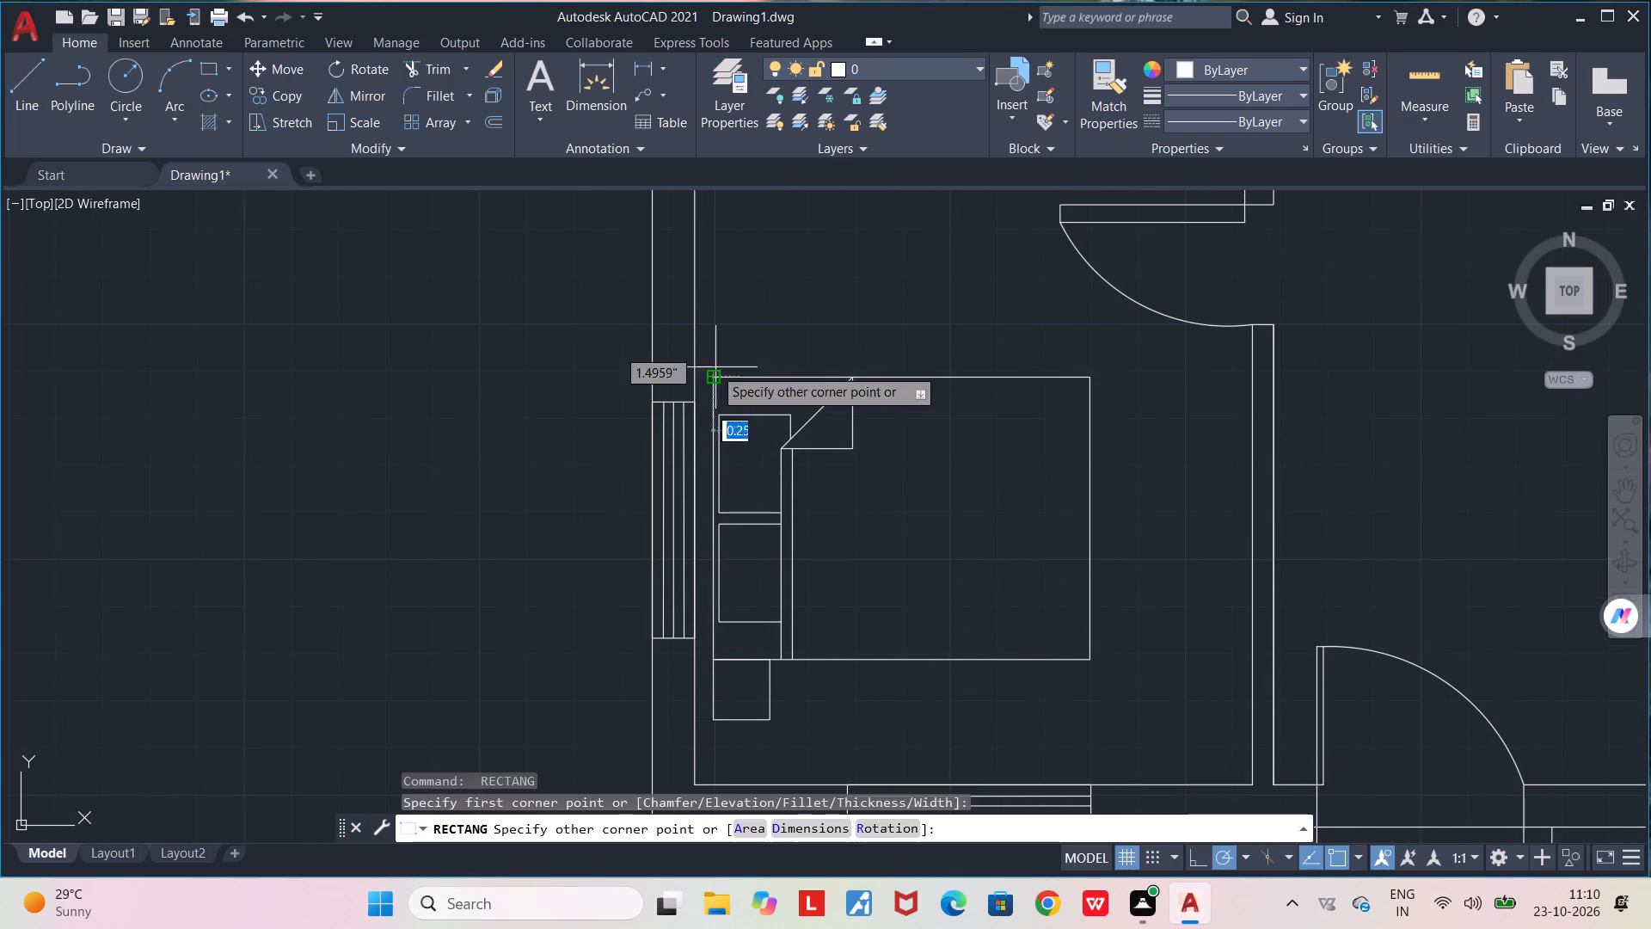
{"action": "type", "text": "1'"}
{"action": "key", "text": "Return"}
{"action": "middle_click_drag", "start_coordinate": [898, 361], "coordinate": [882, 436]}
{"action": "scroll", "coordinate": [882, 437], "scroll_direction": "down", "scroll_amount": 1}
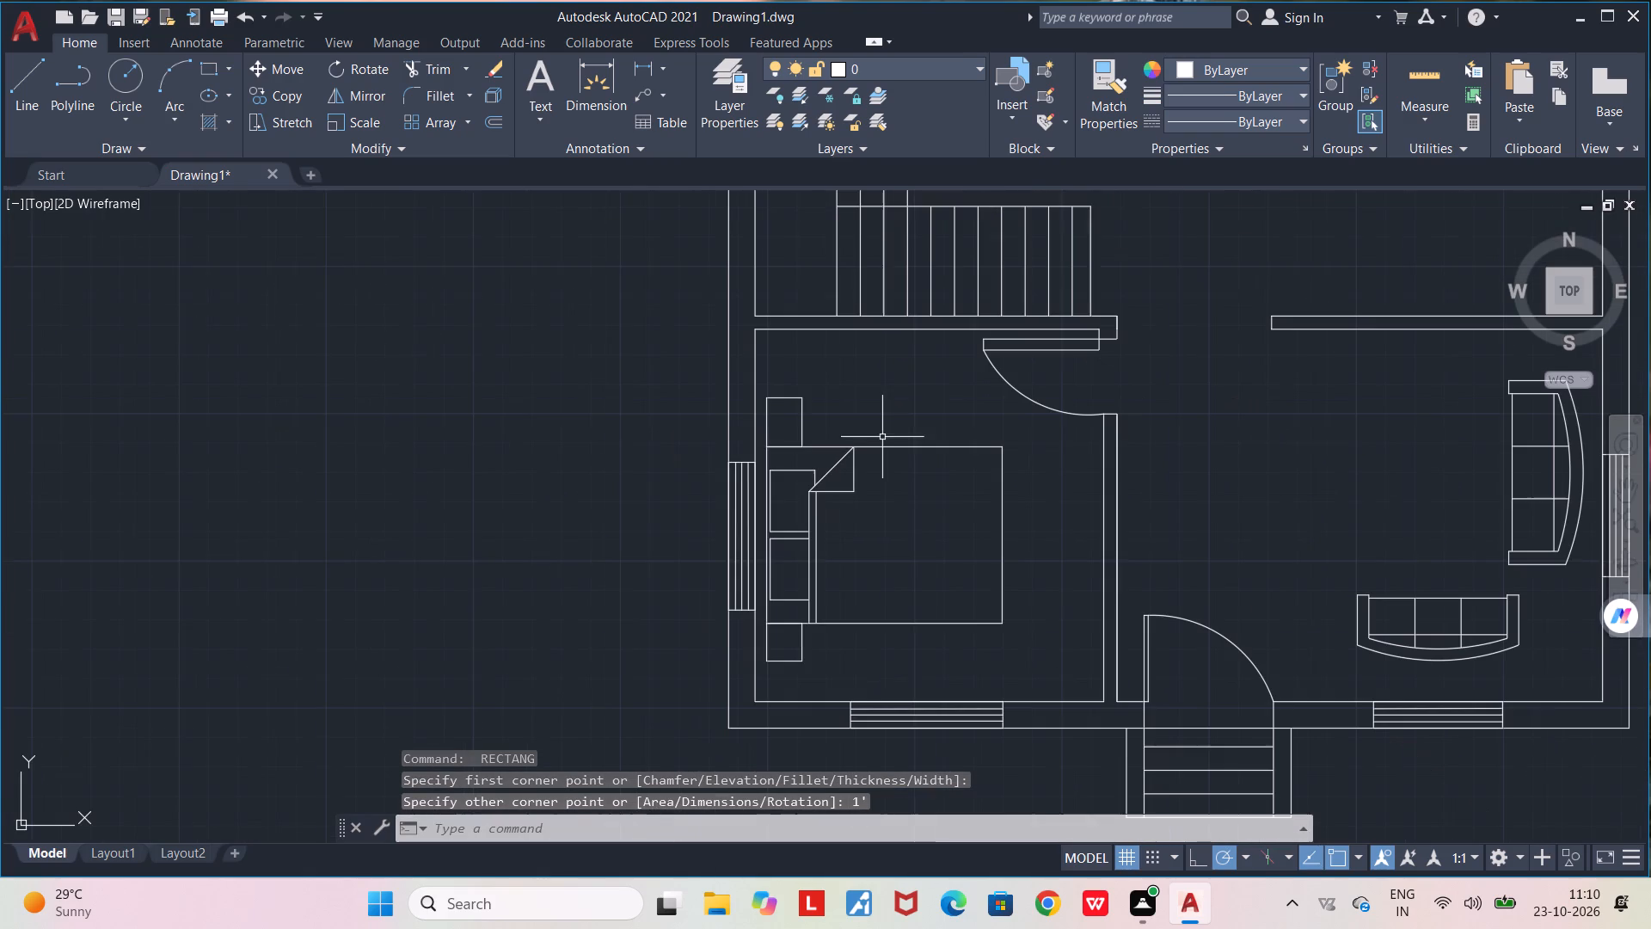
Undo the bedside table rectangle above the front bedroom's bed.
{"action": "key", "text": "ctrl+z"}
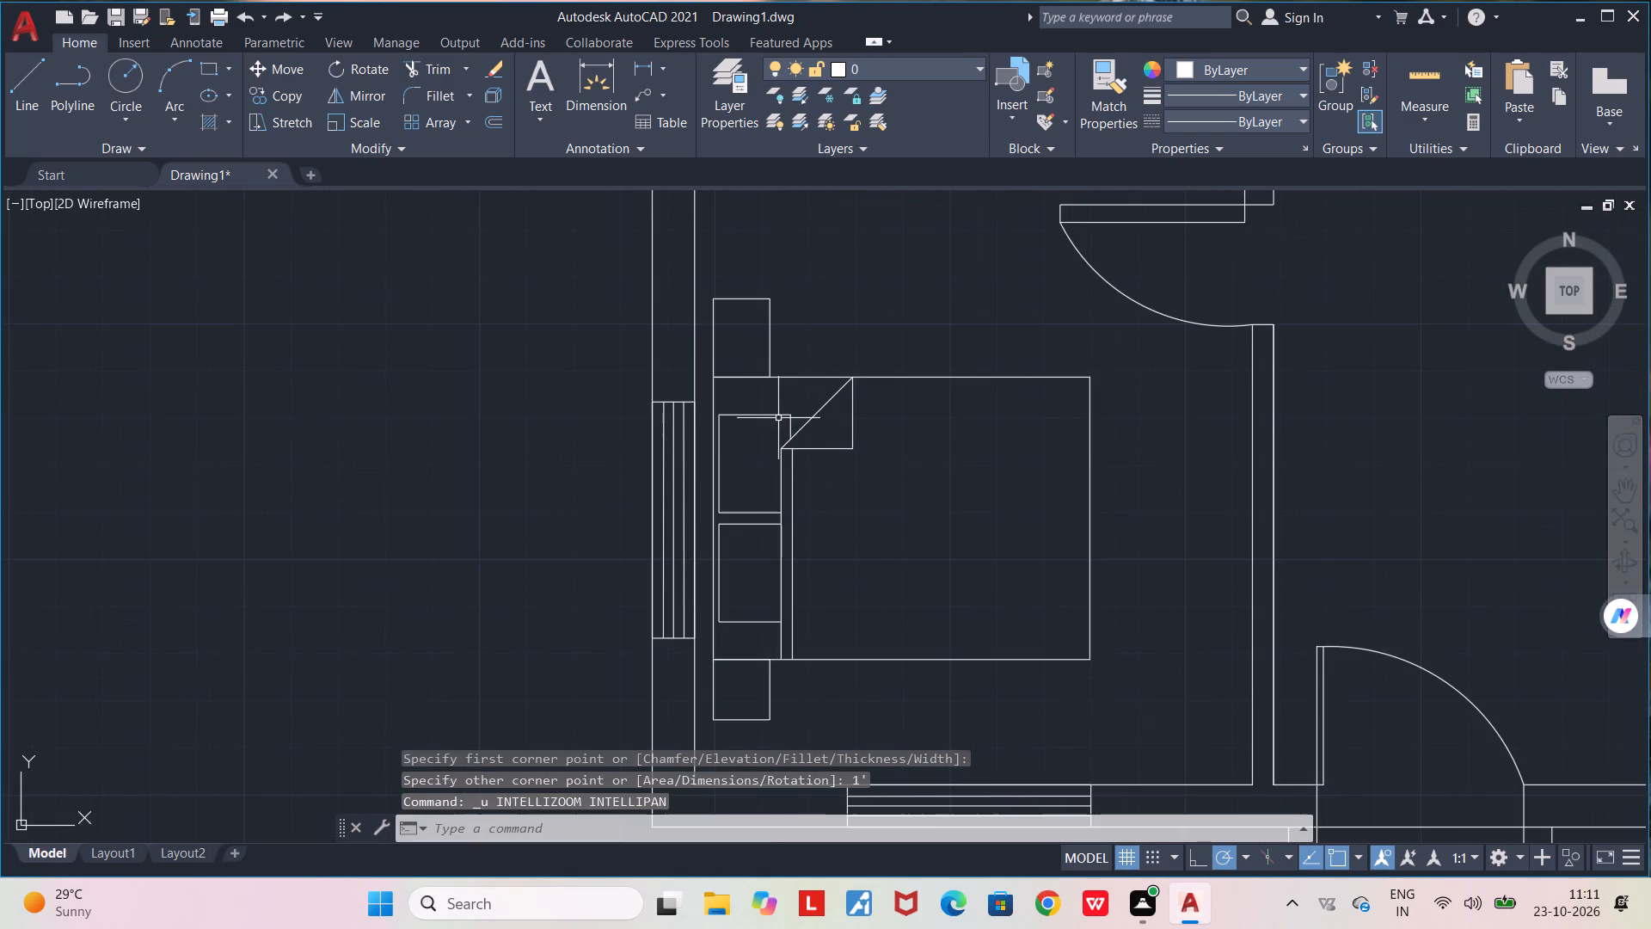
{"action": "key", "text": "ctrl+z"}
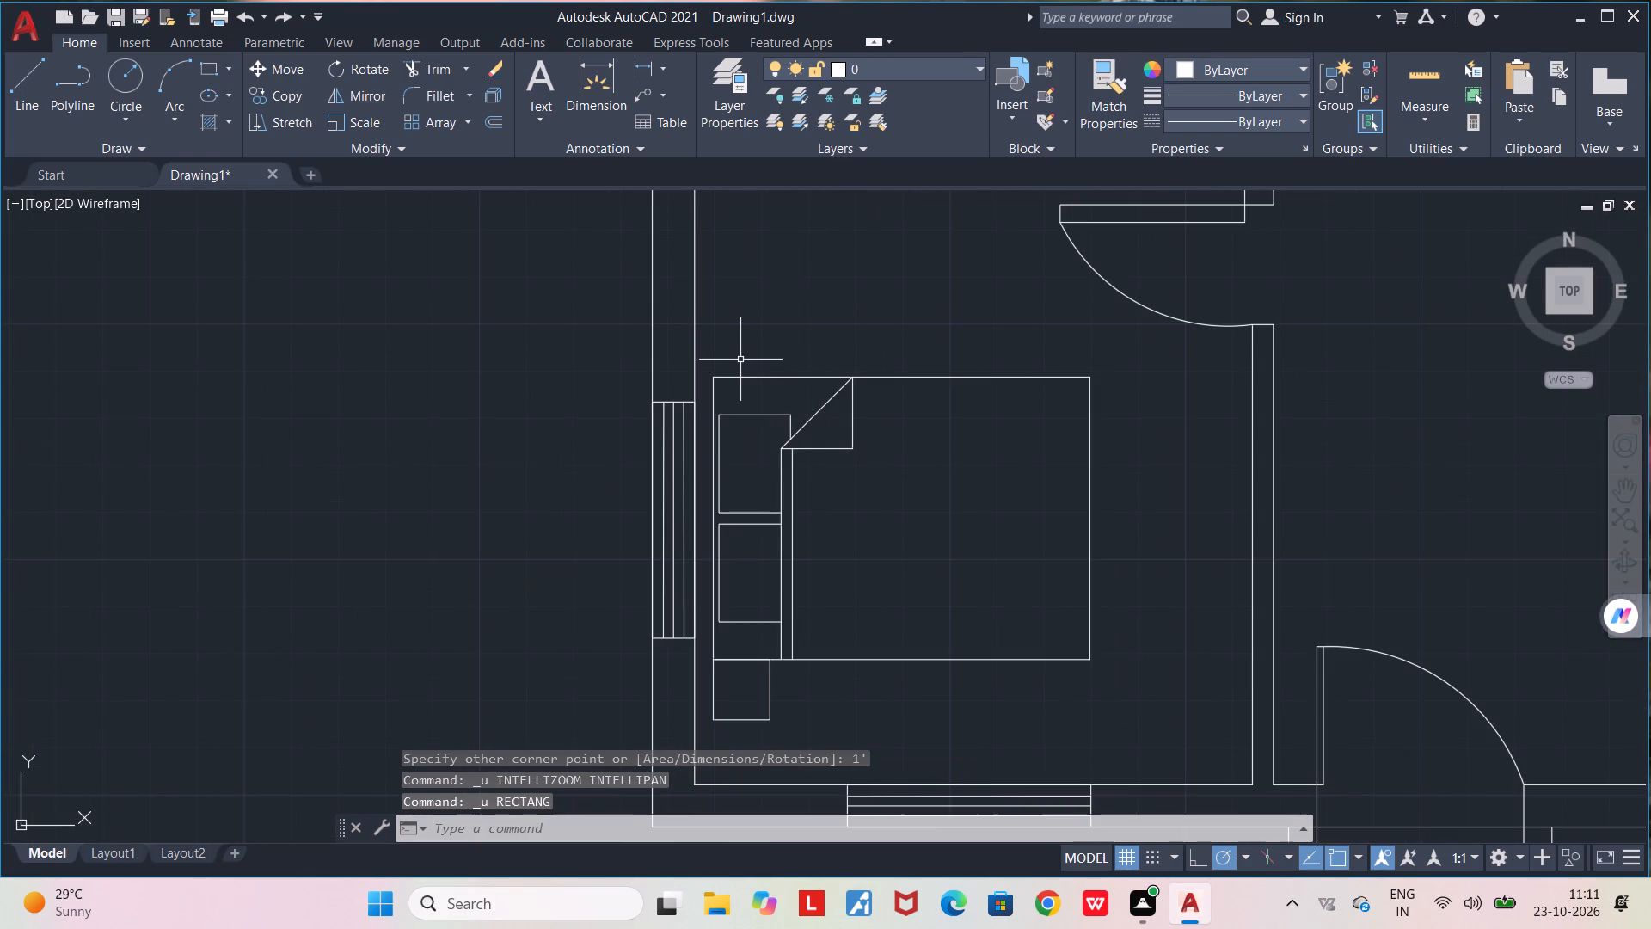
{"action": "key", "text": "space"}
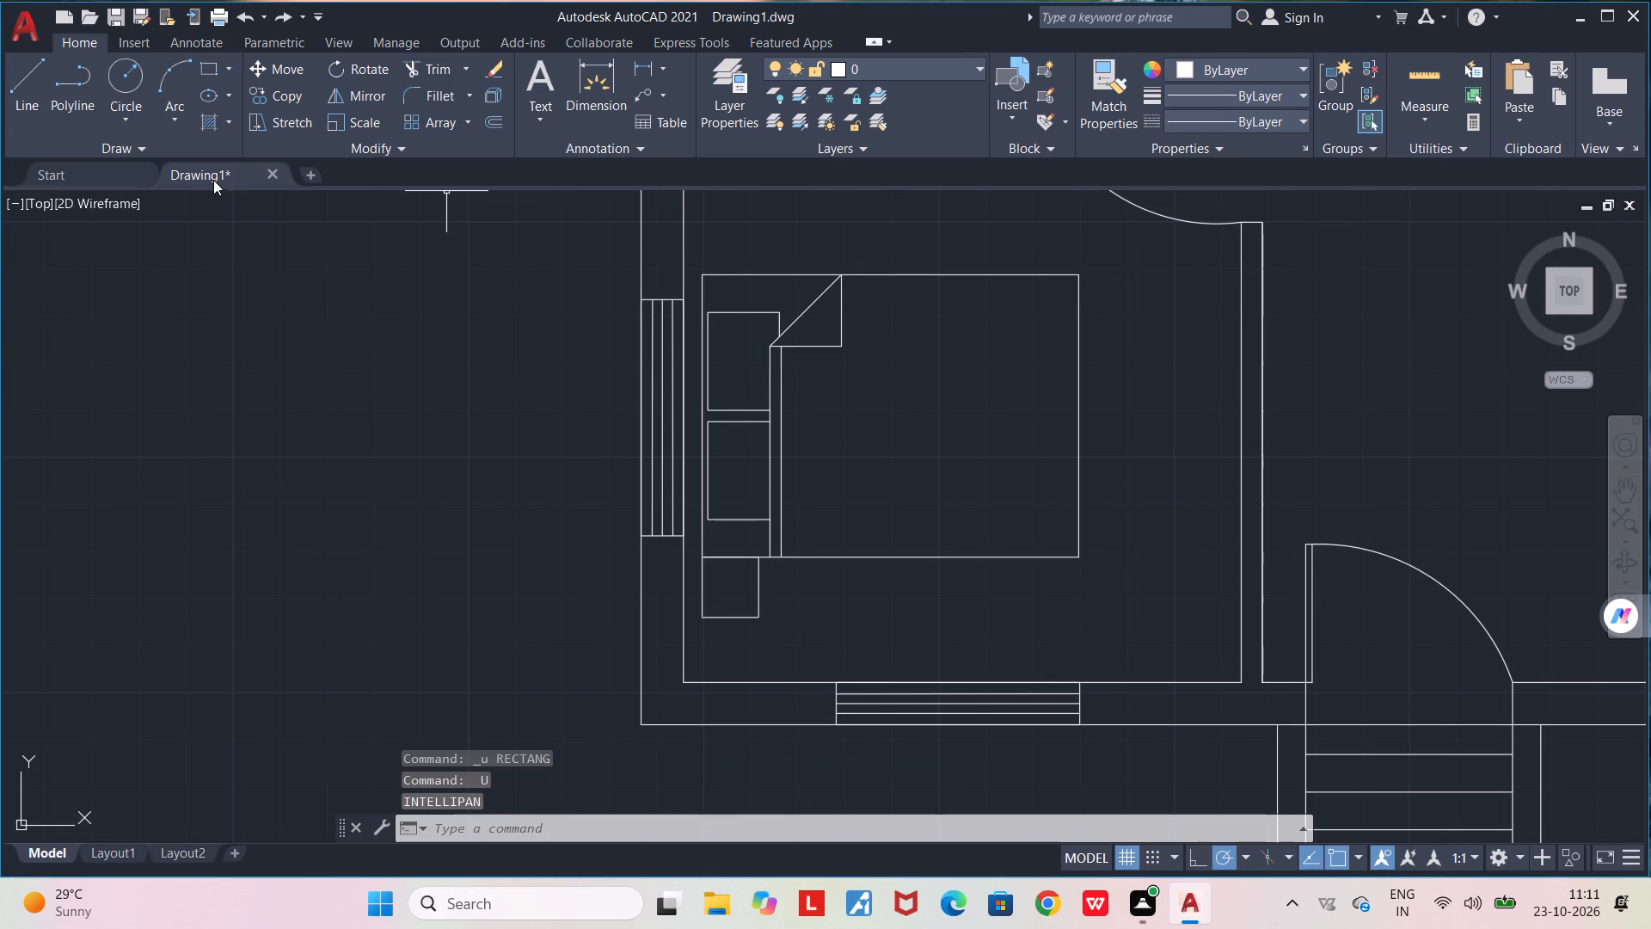
Draw a bedside table rectangle 1' wide and about 11" deep above the upper left corner of the front bedroom's bed.
{"action": "left_click", "coordinate": [210, 68]}
{"action": "middle_click_drag", "start_coordinate": [732, 234], "coordinate": [740, 373]}
{"action": "scroll", "coordinate": [737, 372], "scroll_direction": "up", "scroll_amount": 1}
{"action": "left_click", "coordinate": [697, 432]}
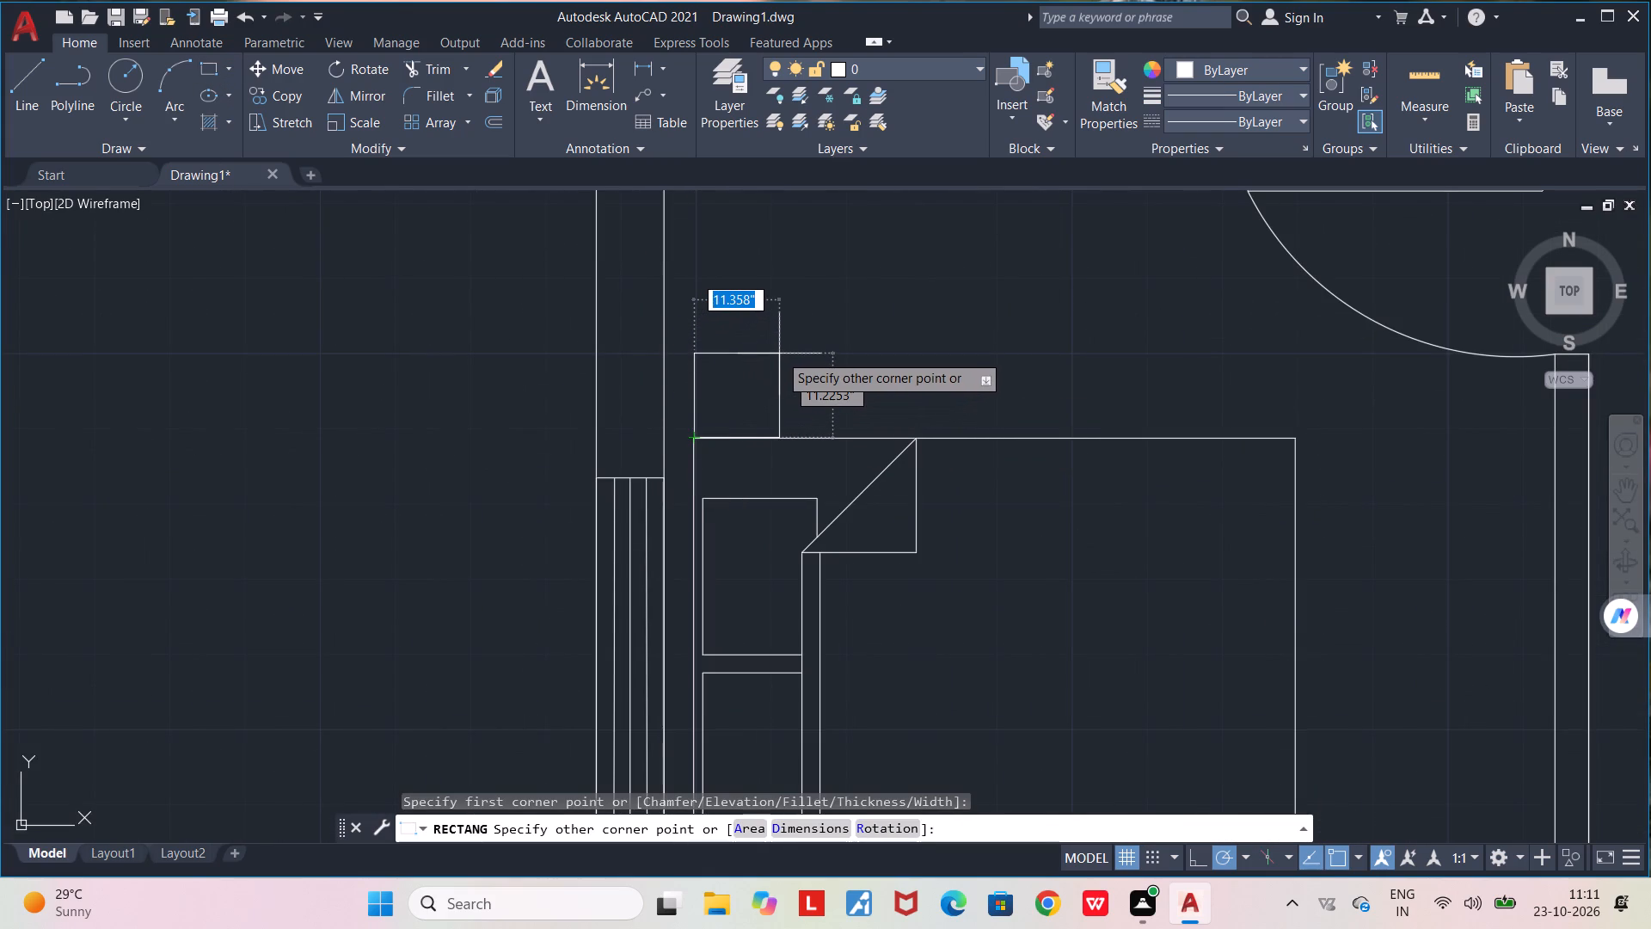
{"action": "type", "text": "1'"}
{"action": "key", "text": "Return"}
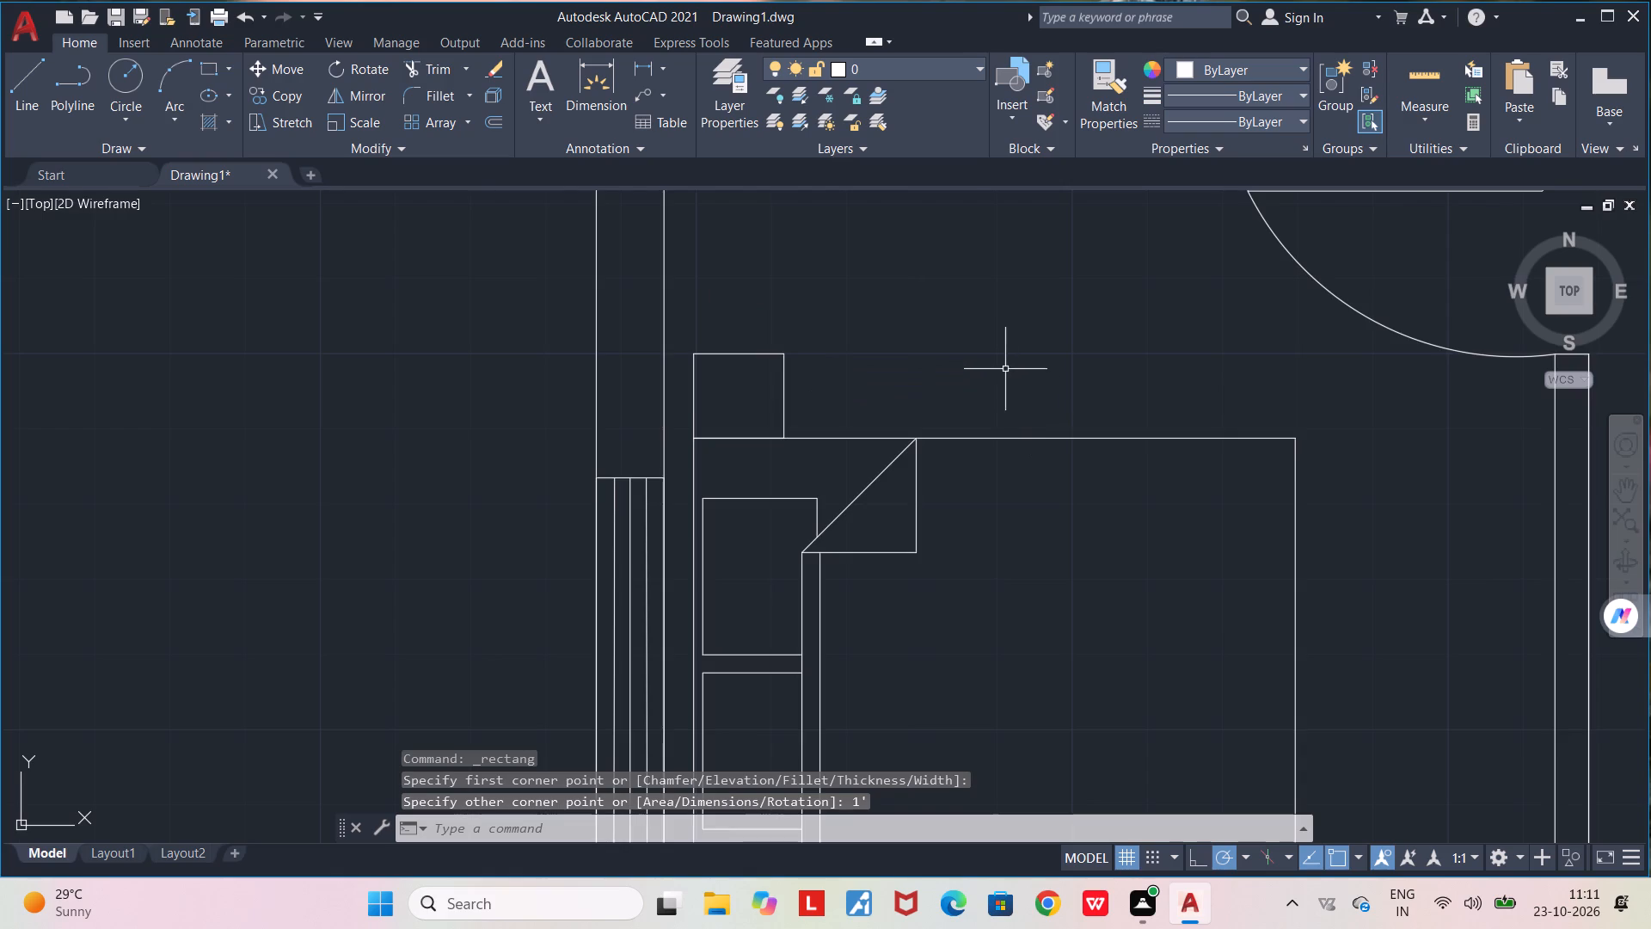
Draw a bedside table rectangle 1' wide and about 11" deep below the lower right corner of the rear right bedroom's bed.
{"action": "scroll", "coordinate": [1002, 368], "scroll_direction": "down", "scroll_amount": 2}
{"action": "middle_click_drag", "start_coordinate": [1001, 352], "coordinate": [878, 407]}
{"action": "scroll", "coordinate": [876, 409], "scroll_direction": "down", "scroll_amount": 1}
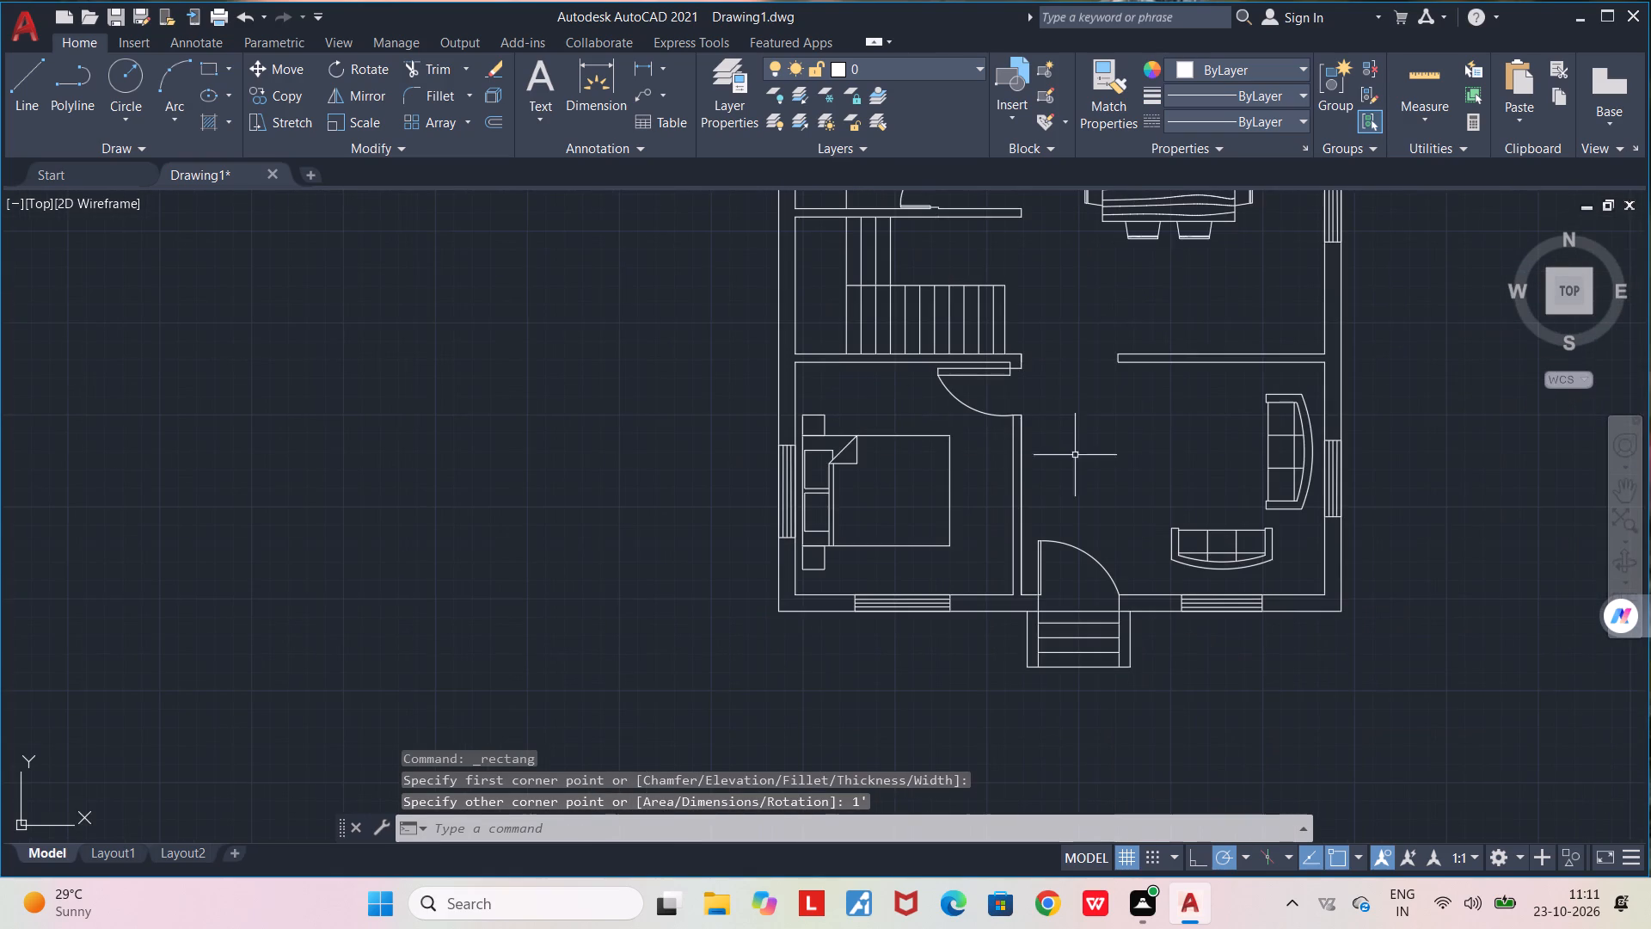
{"action": "middle_click_drag", "start_coordinate": [1089, 466], "coordinate": [913, 738]}
{"action": "middle_click_drag", "start_coordinate": [1019, 374], "coordinate": [981, 564]}
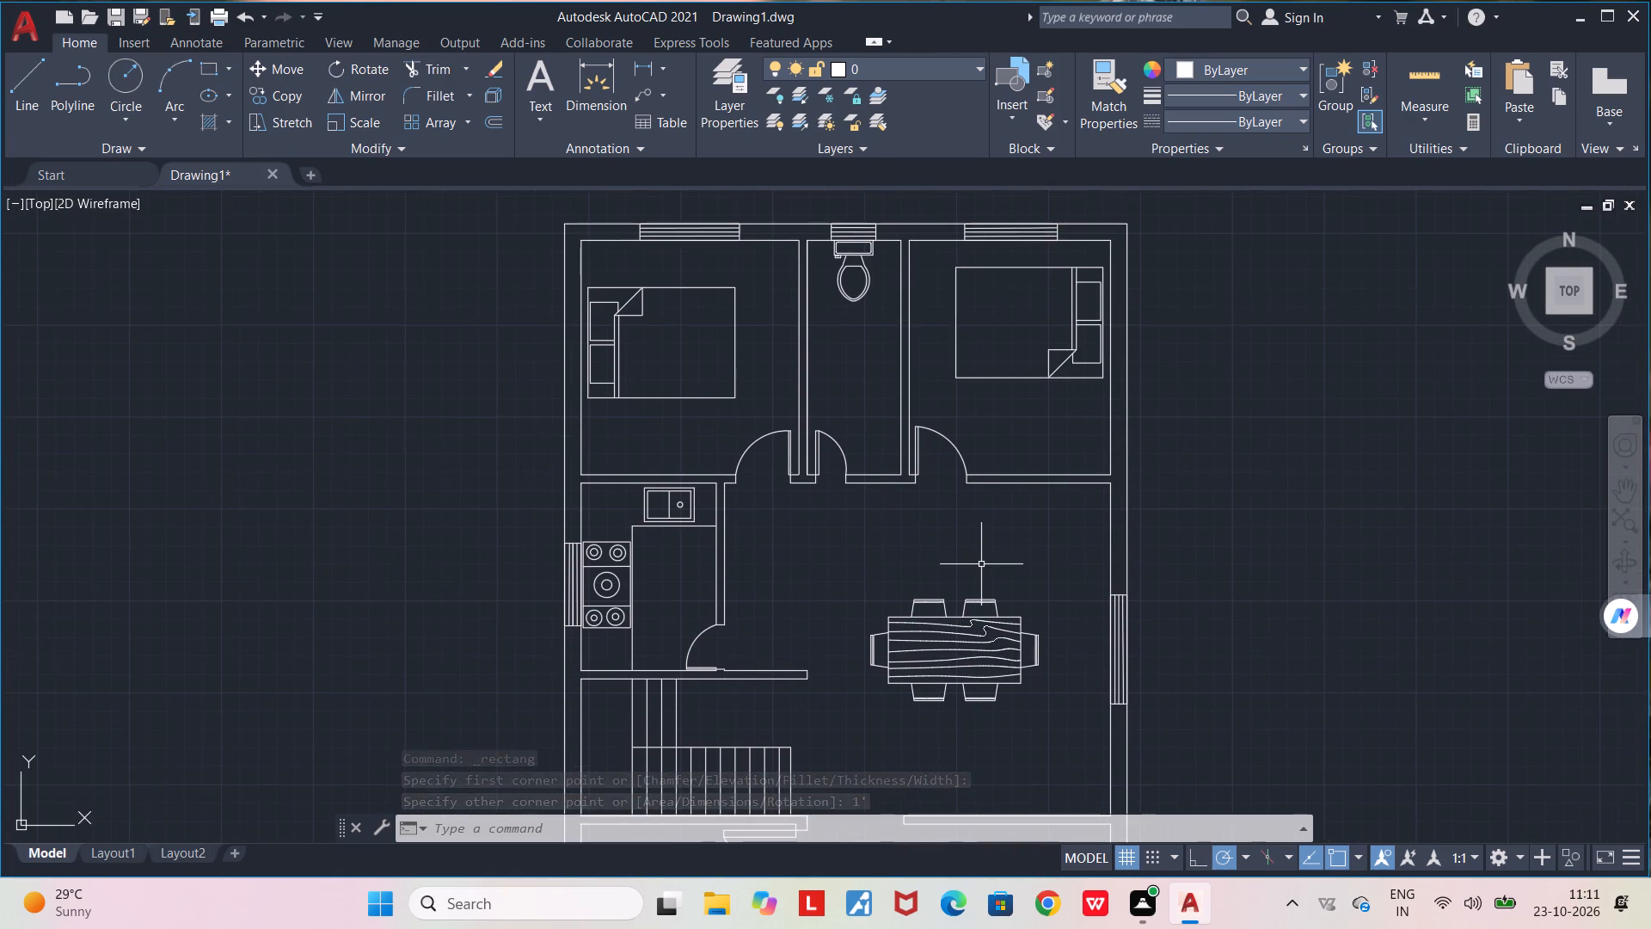
{"action": "key", "text": "space"}
{"action": "scroll", "coordinate": [1100, 393], "scroll_direction": "up", "scroll_amount": 2}
{"action": "middle_click_drag", "start_coordinate": [1093, 437], "coordinate": [1067, 575]}
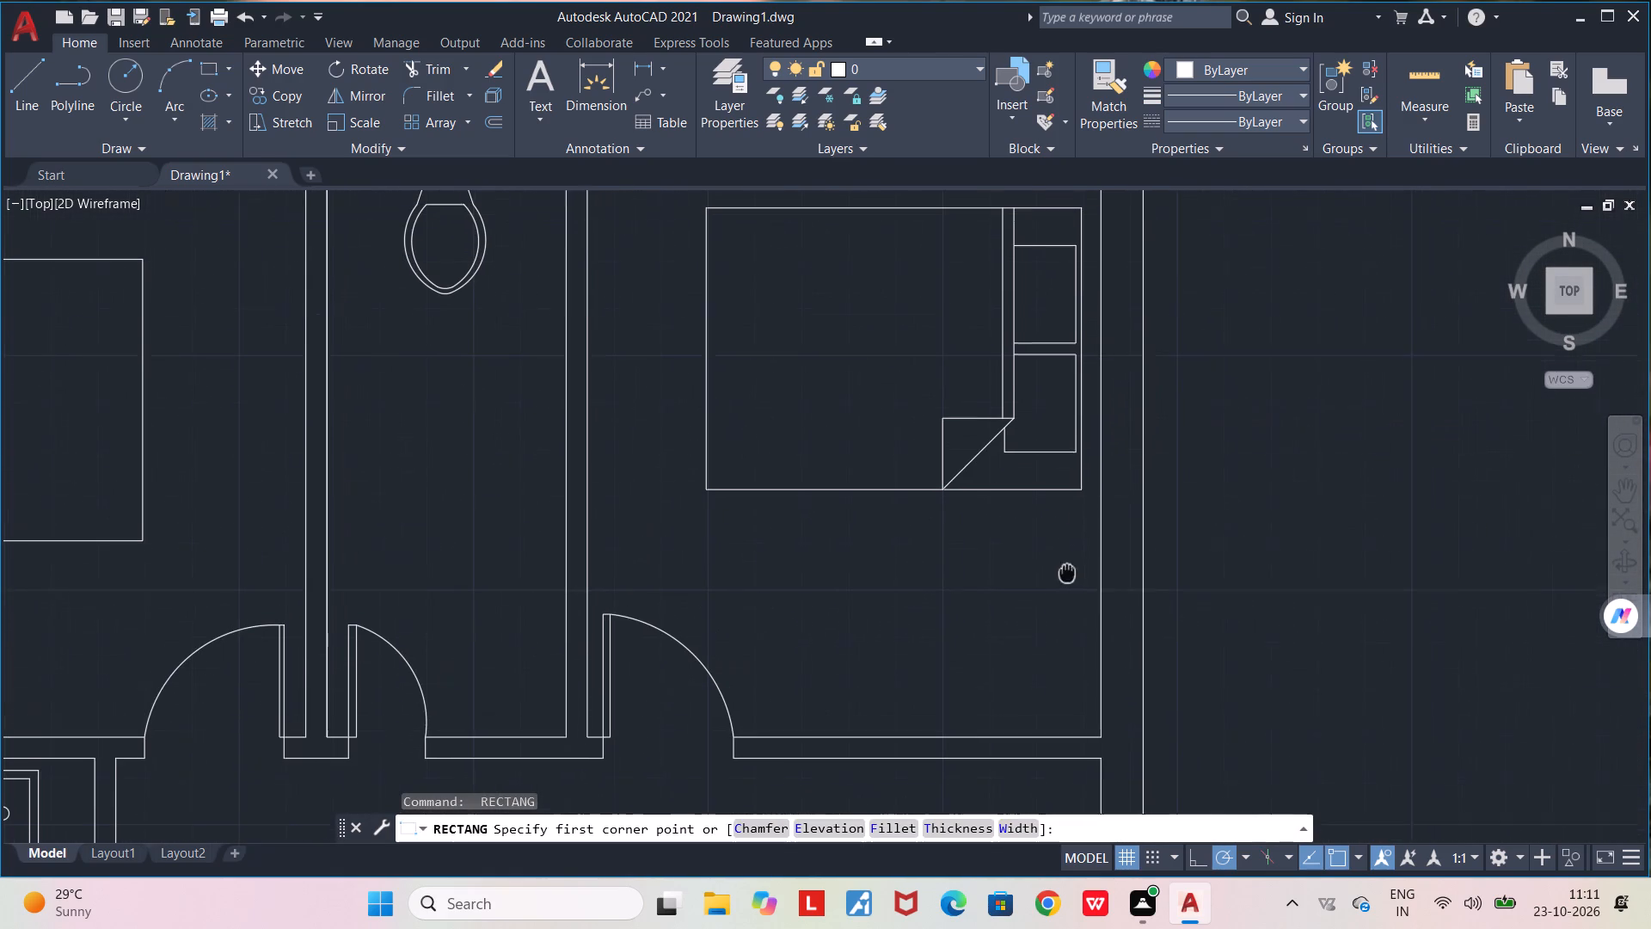
{"action": "middle_click_drag", "start_coordinate": [1067, 575], "coordinate": [1067, 580]}
{"action": "left_click", "coordinate": [1081, 500]}
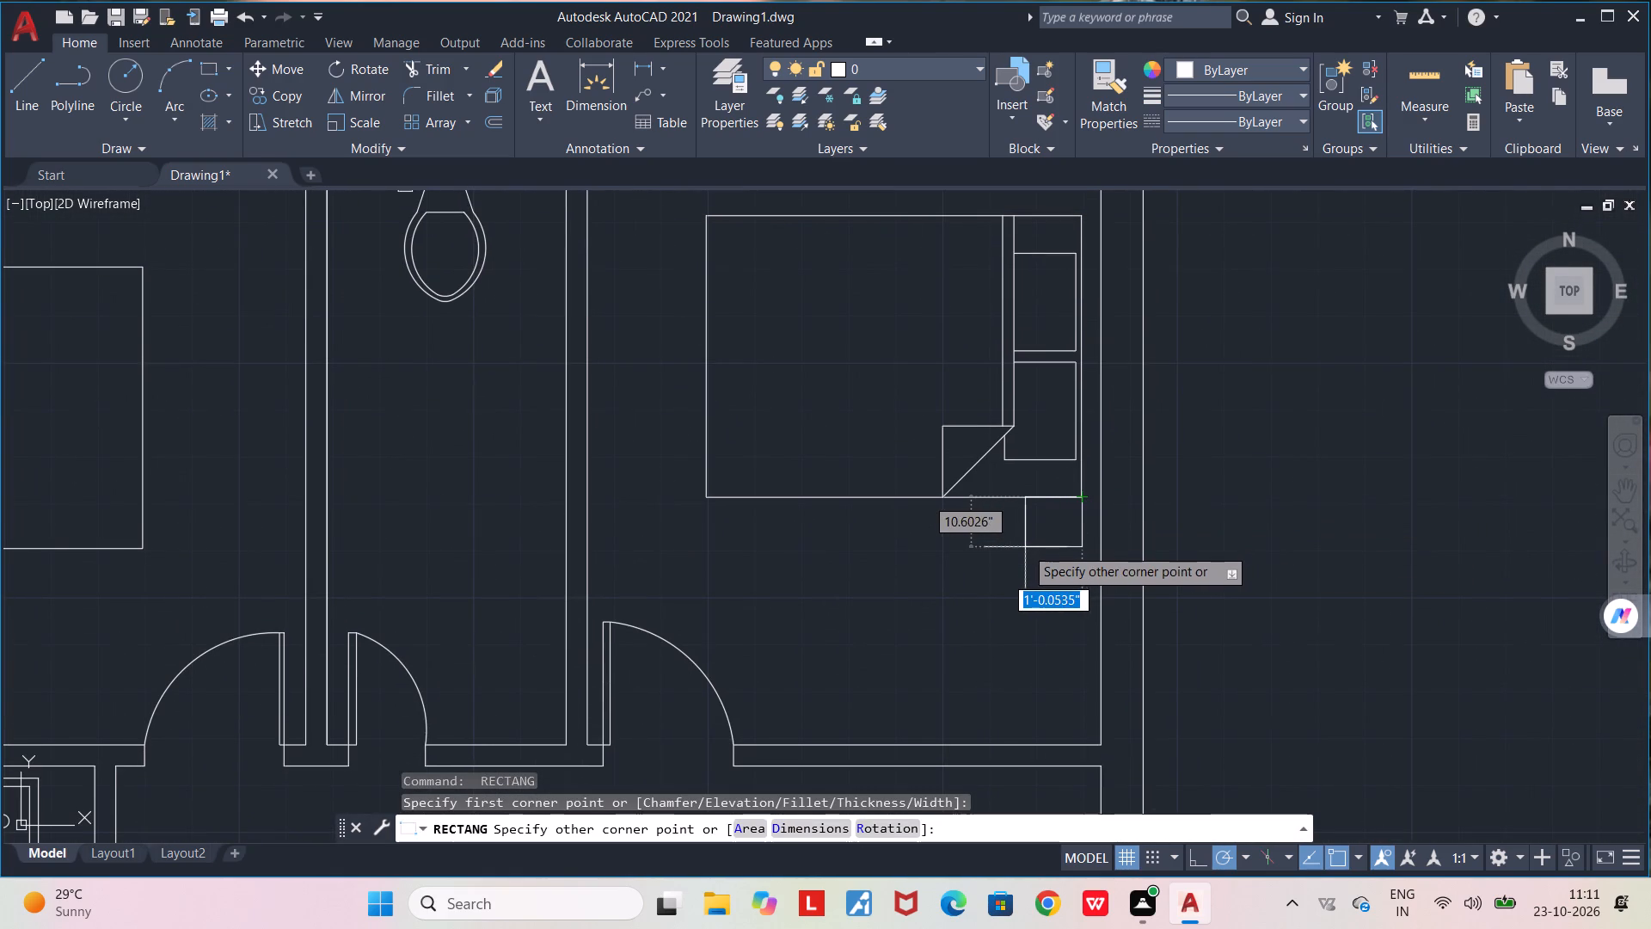
{"action": "type", "text": "1'"}
{"action": "key", "text": "Return"}
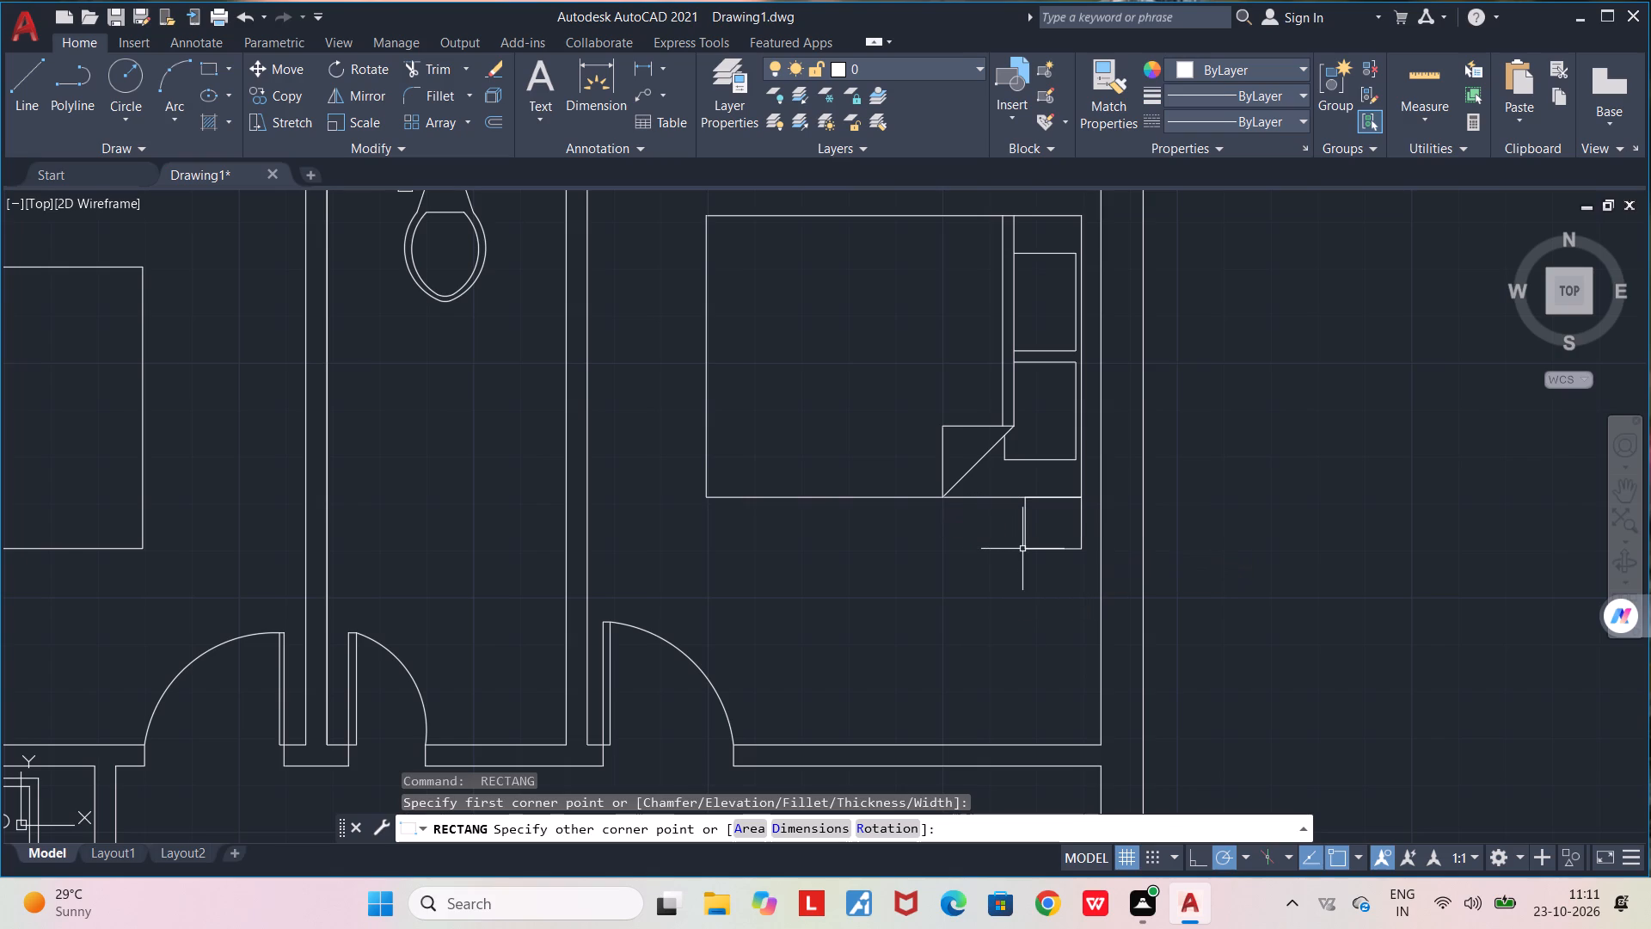
Draw a bedside table rectangle 1' wide and about 1' deep above the upper right corner of the rear right bedroom's bed.
{"action": "middle_click_drag", "start_coordinate": [1023, 450], "coordinate": [1029, 636]}
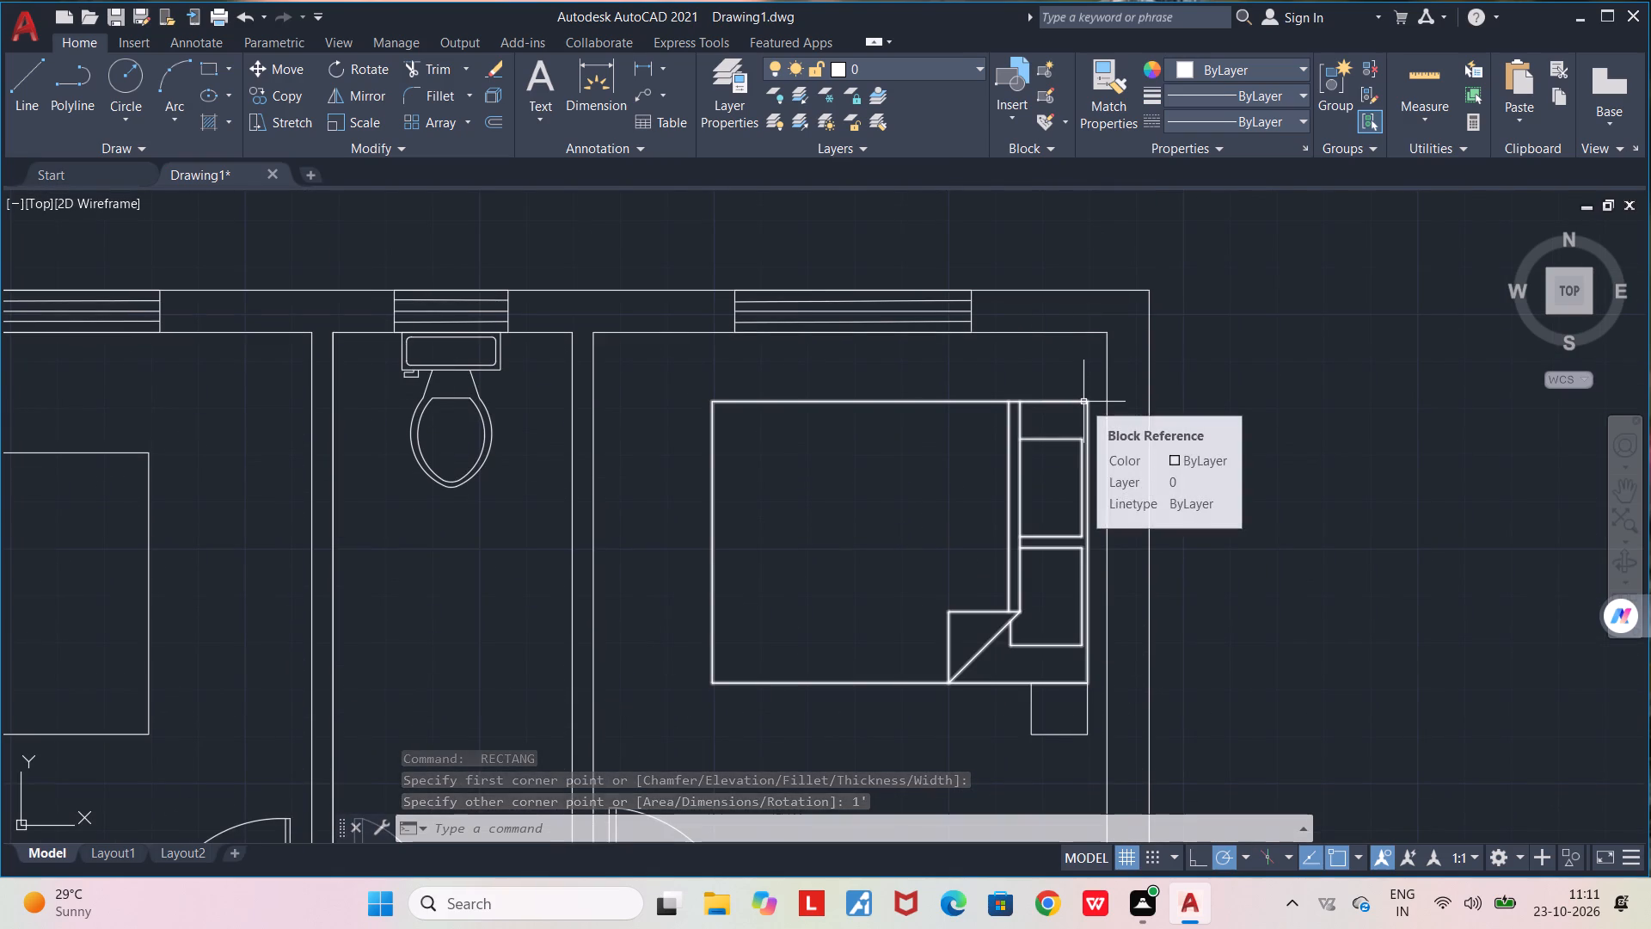
{"action": "key", "text": "space"}
{"action": "left_click", "coordinate": [1082, 401]}
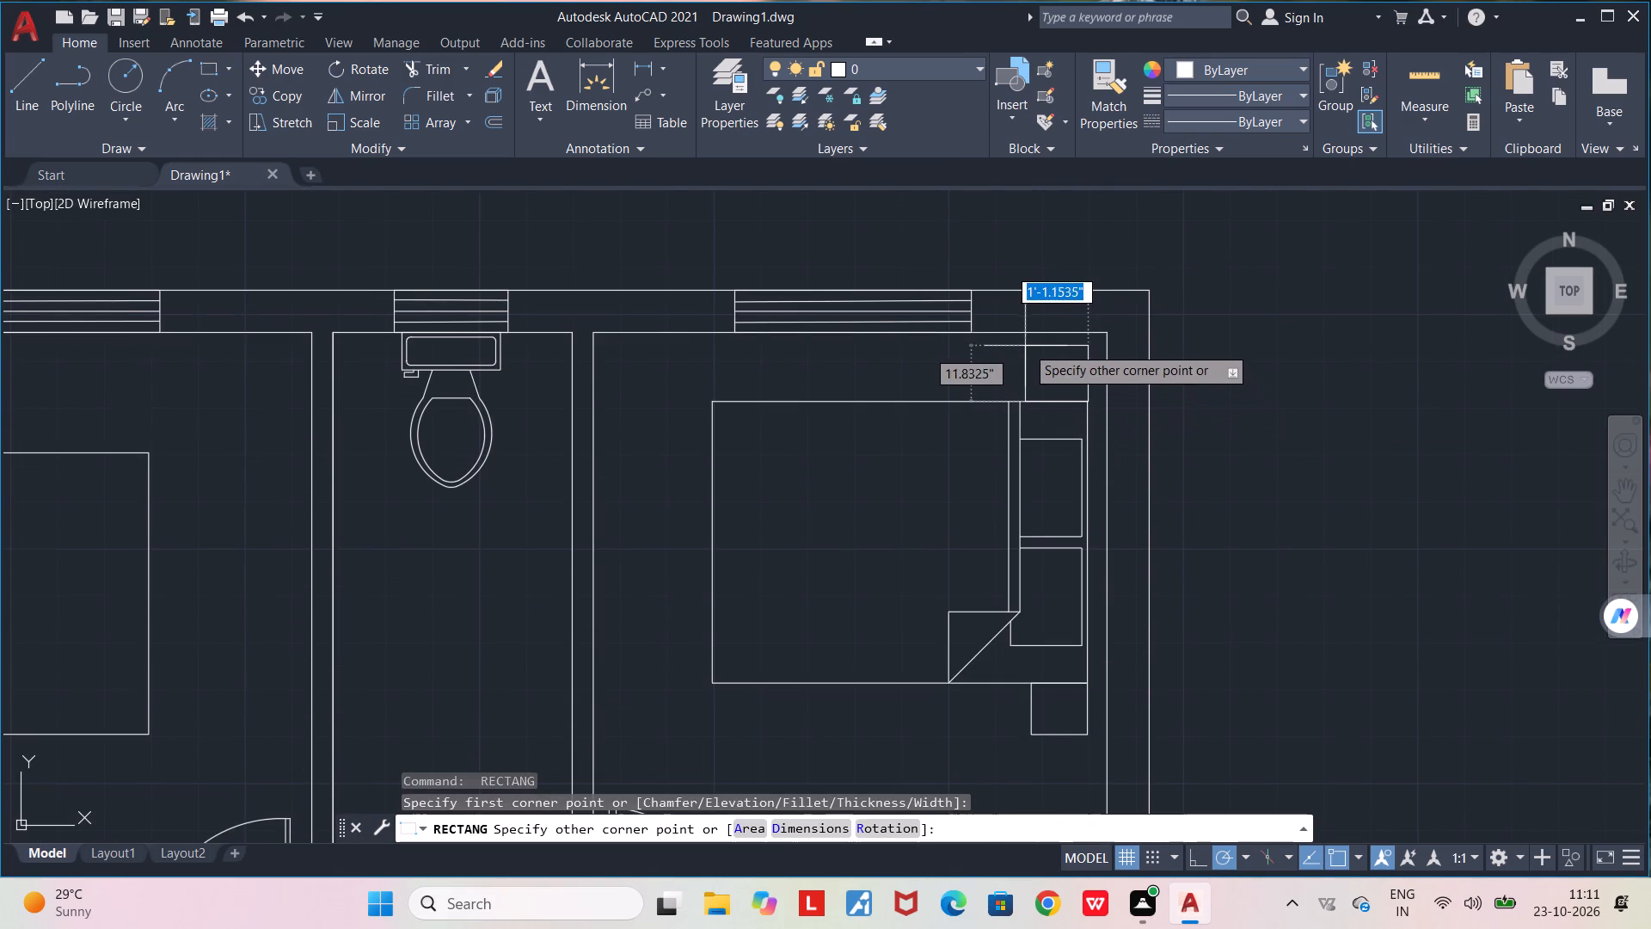
{"action": "type", "text": "1'"}
{"action": "key", "text": "Return"}
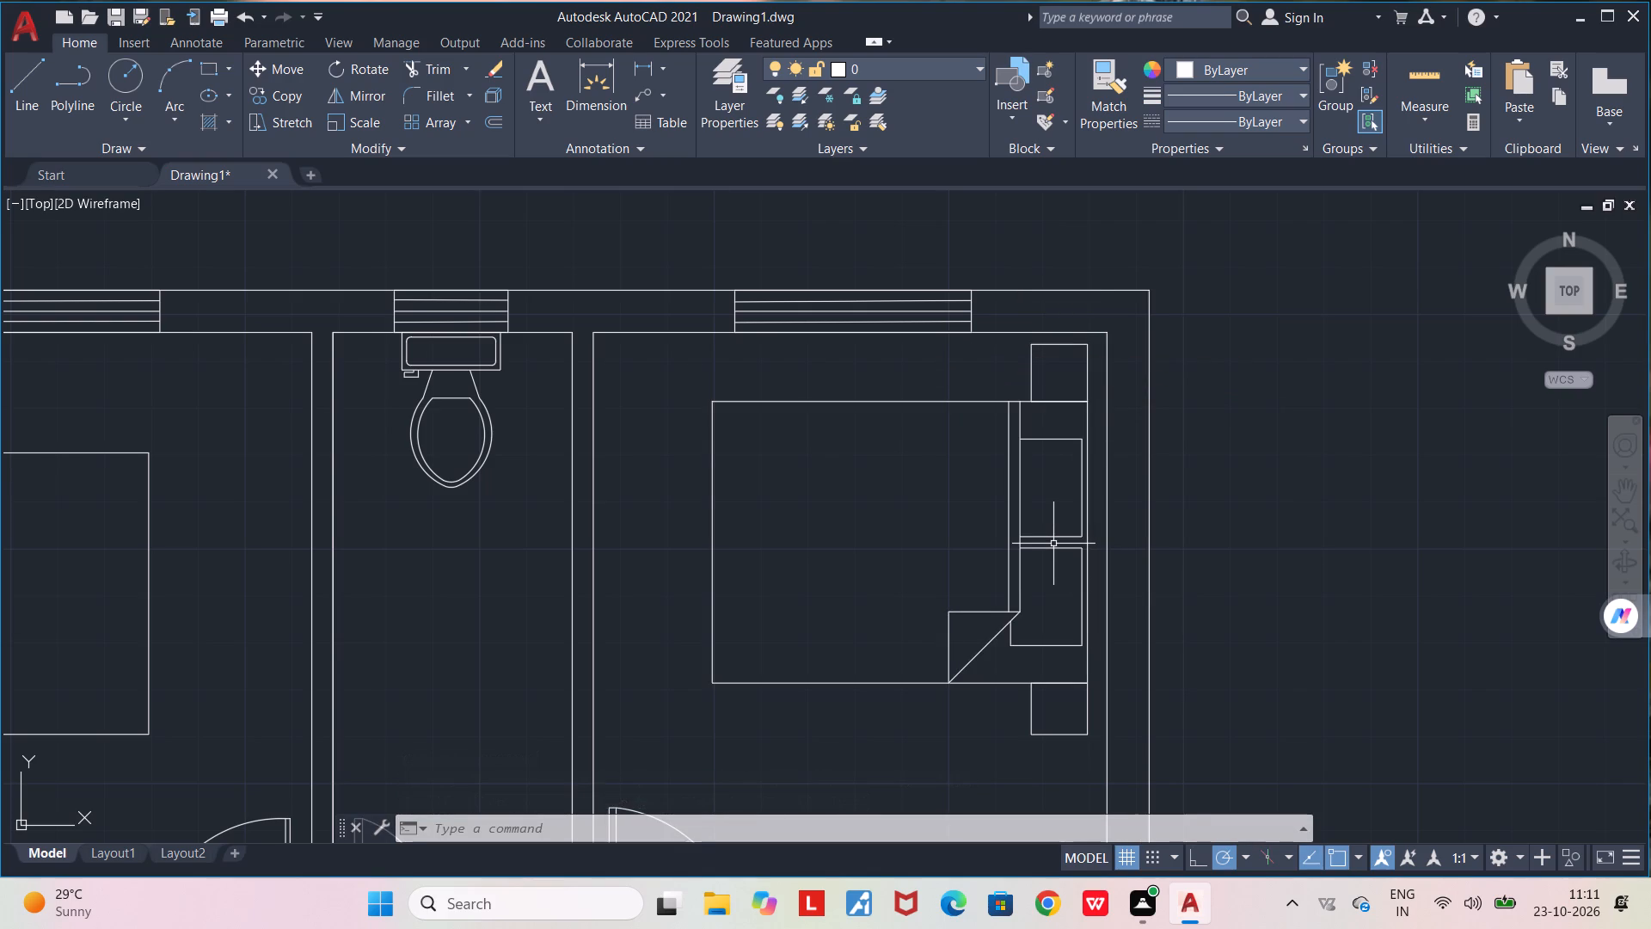
Draw a 1' wide bedside table rectangle above the upper left corner of the rear left bedroom's bed.
{"action": "scroll", "coordinate": [1016, 628], "scroll_direction": "down", "scroll_amount": 2}
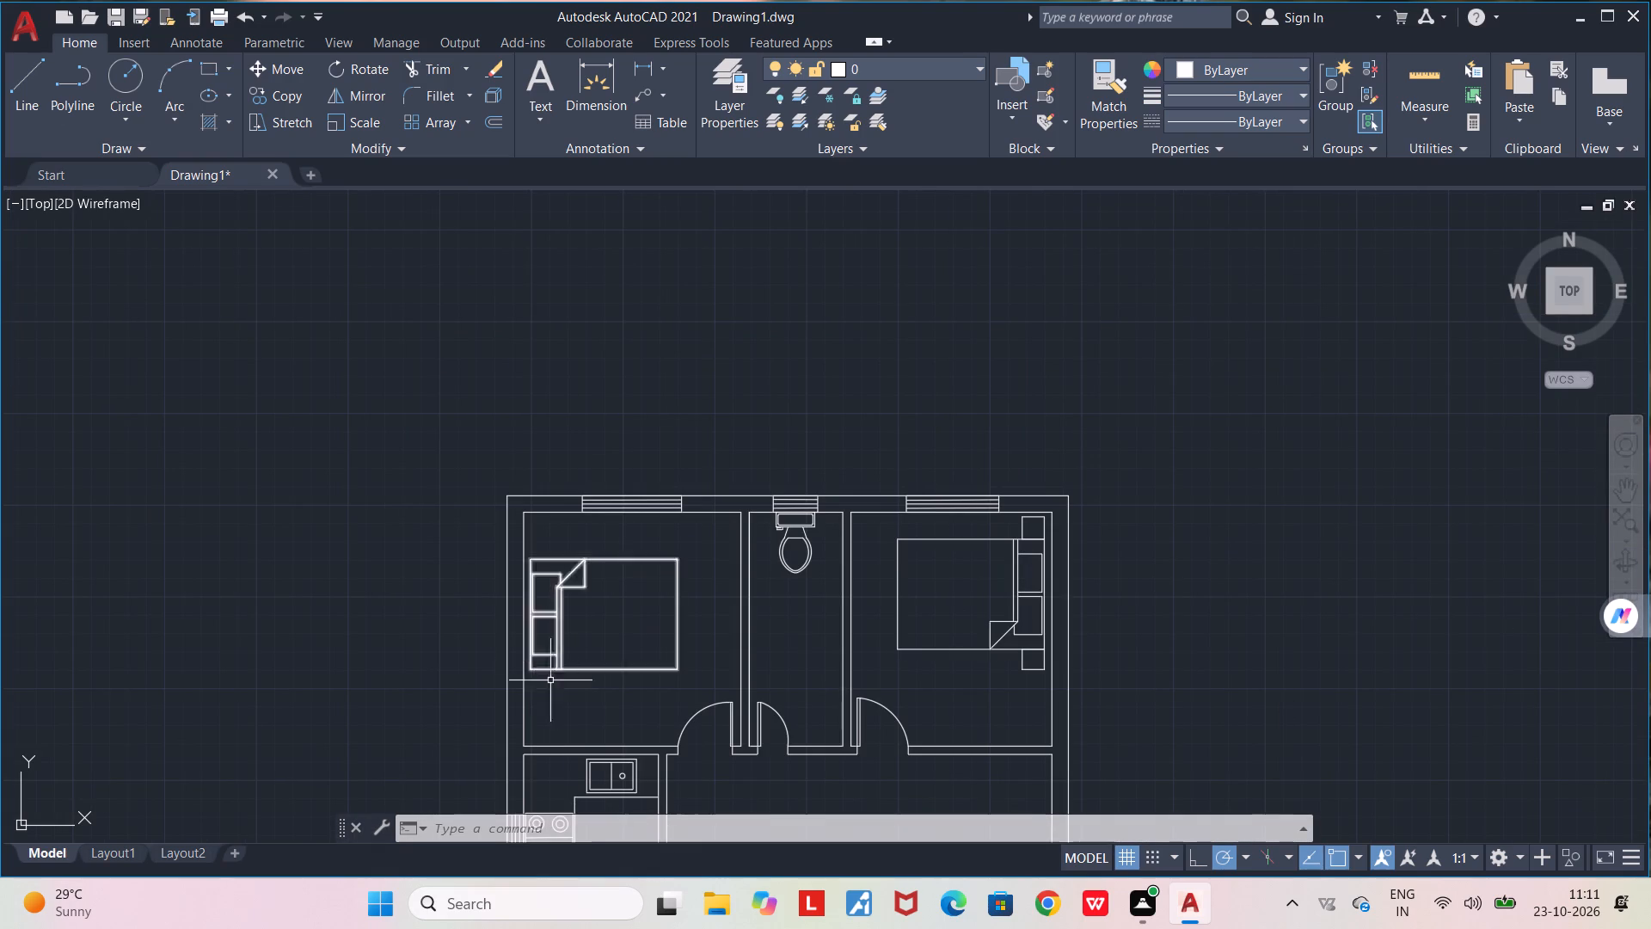
{"action": "middle_click_drag", "start_coordinate": [564, 707], "coordinate": [853, 613]}
{"action": "scroll", "coordinate": [840, 512], "scroll_direction": "up", "scroll_amount": 1}
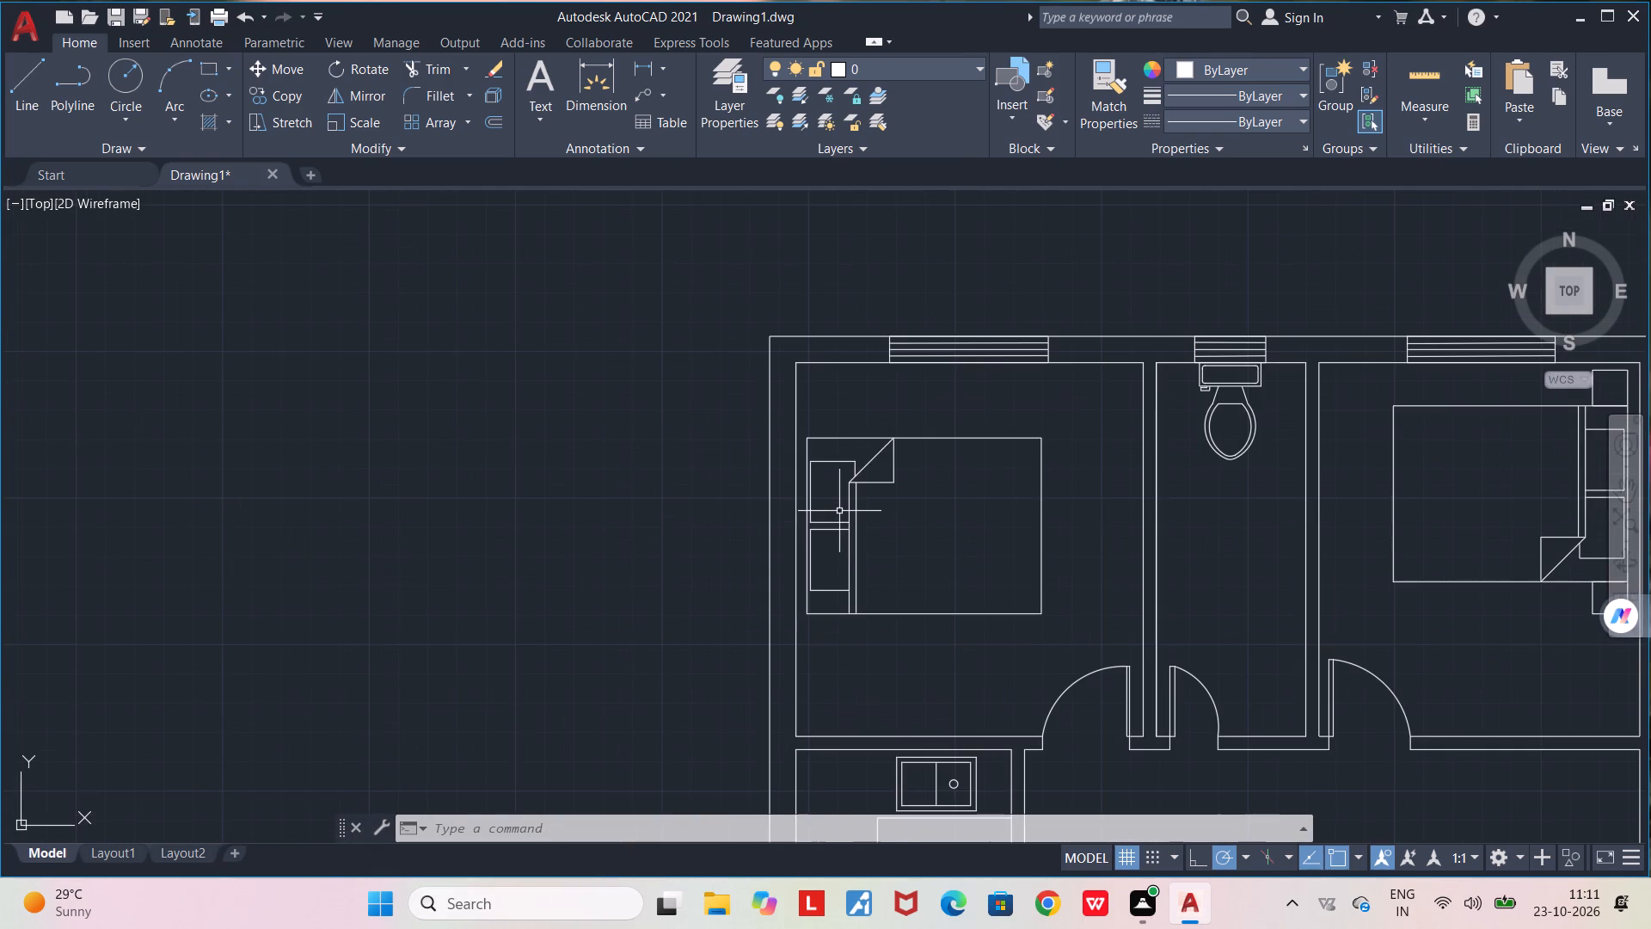
{"action": "left_click", "coordinate": [205, 68]}
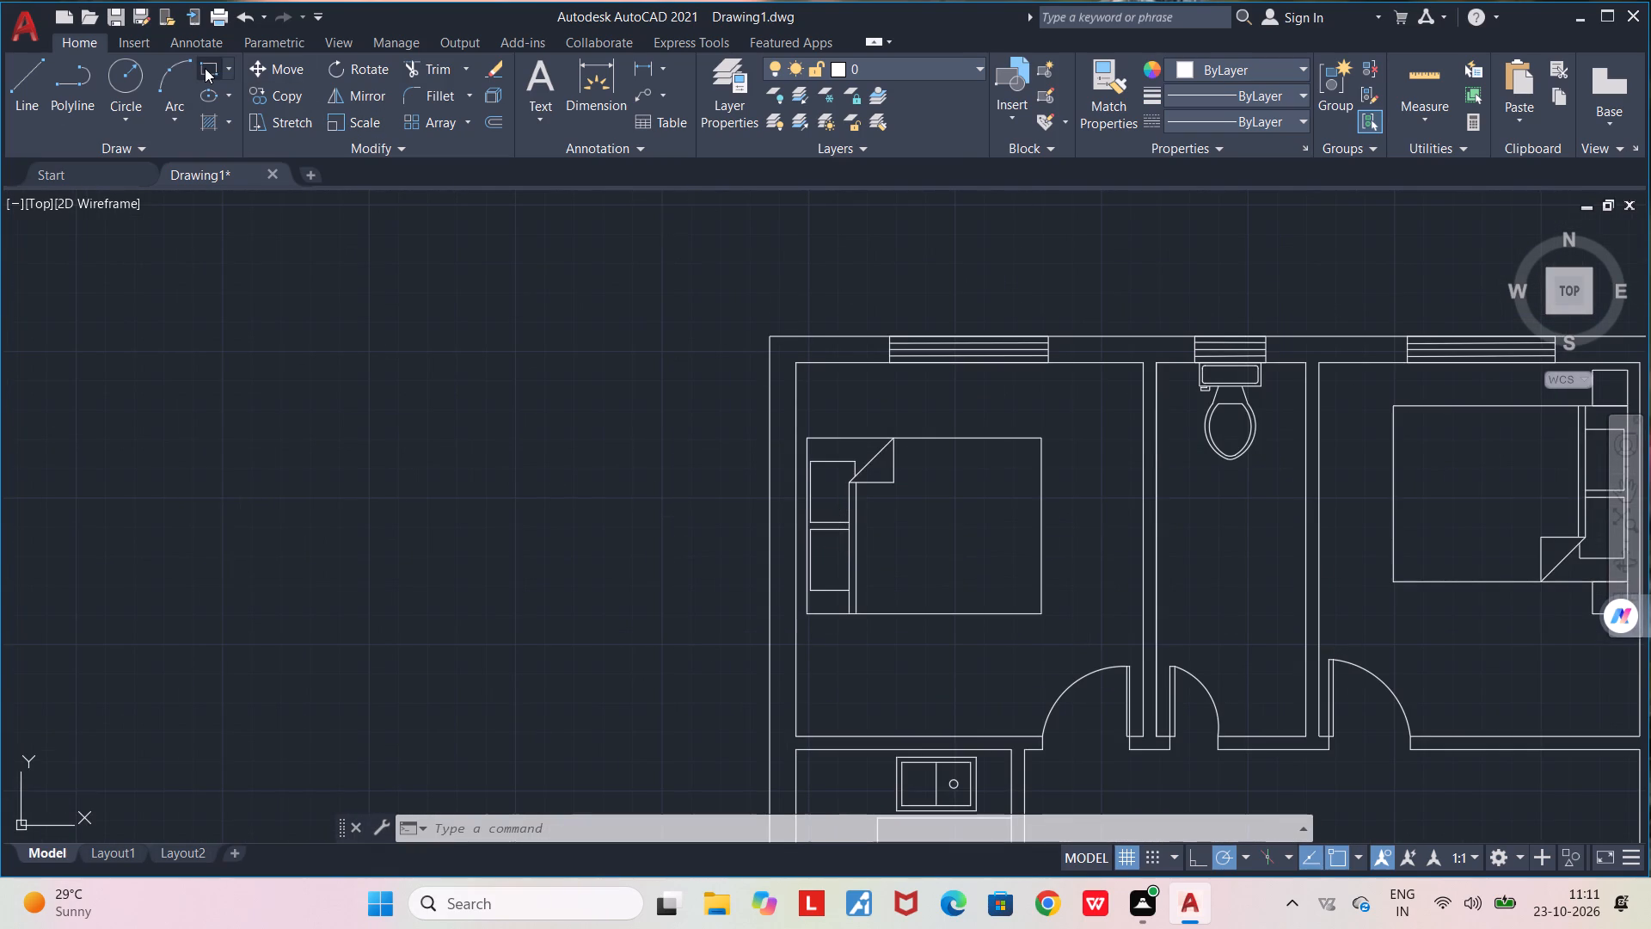
{"action": "left_click", "coordinate": [806, 434]}
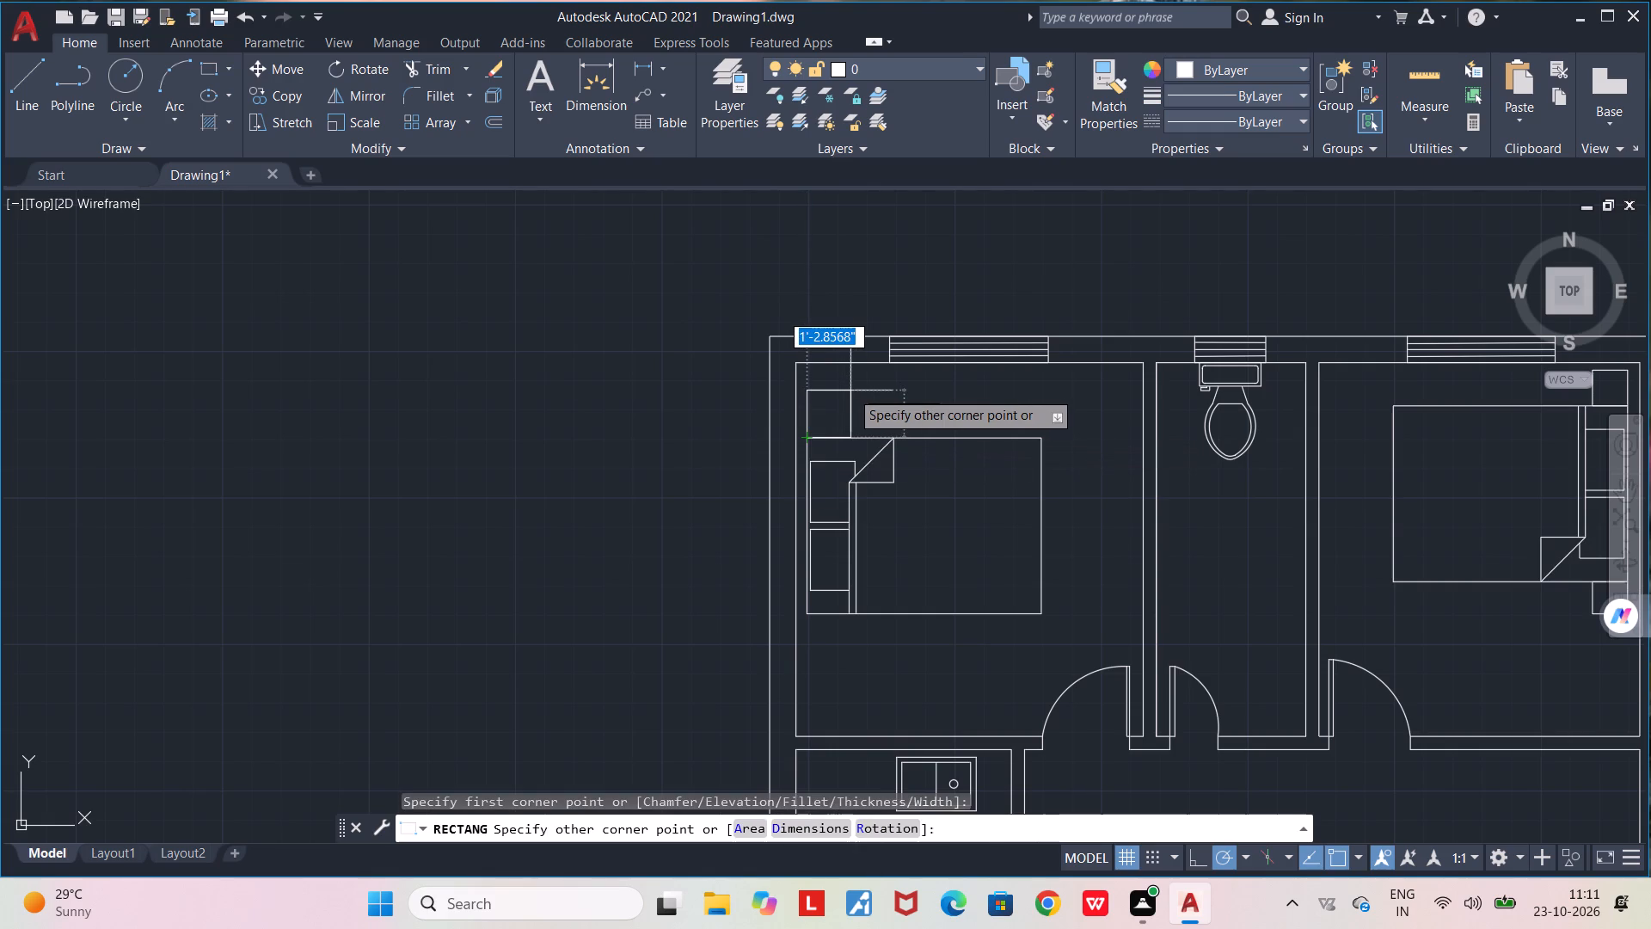
{"action": "type", "text": "1'"}
{"action": "key", "text": "Return"}
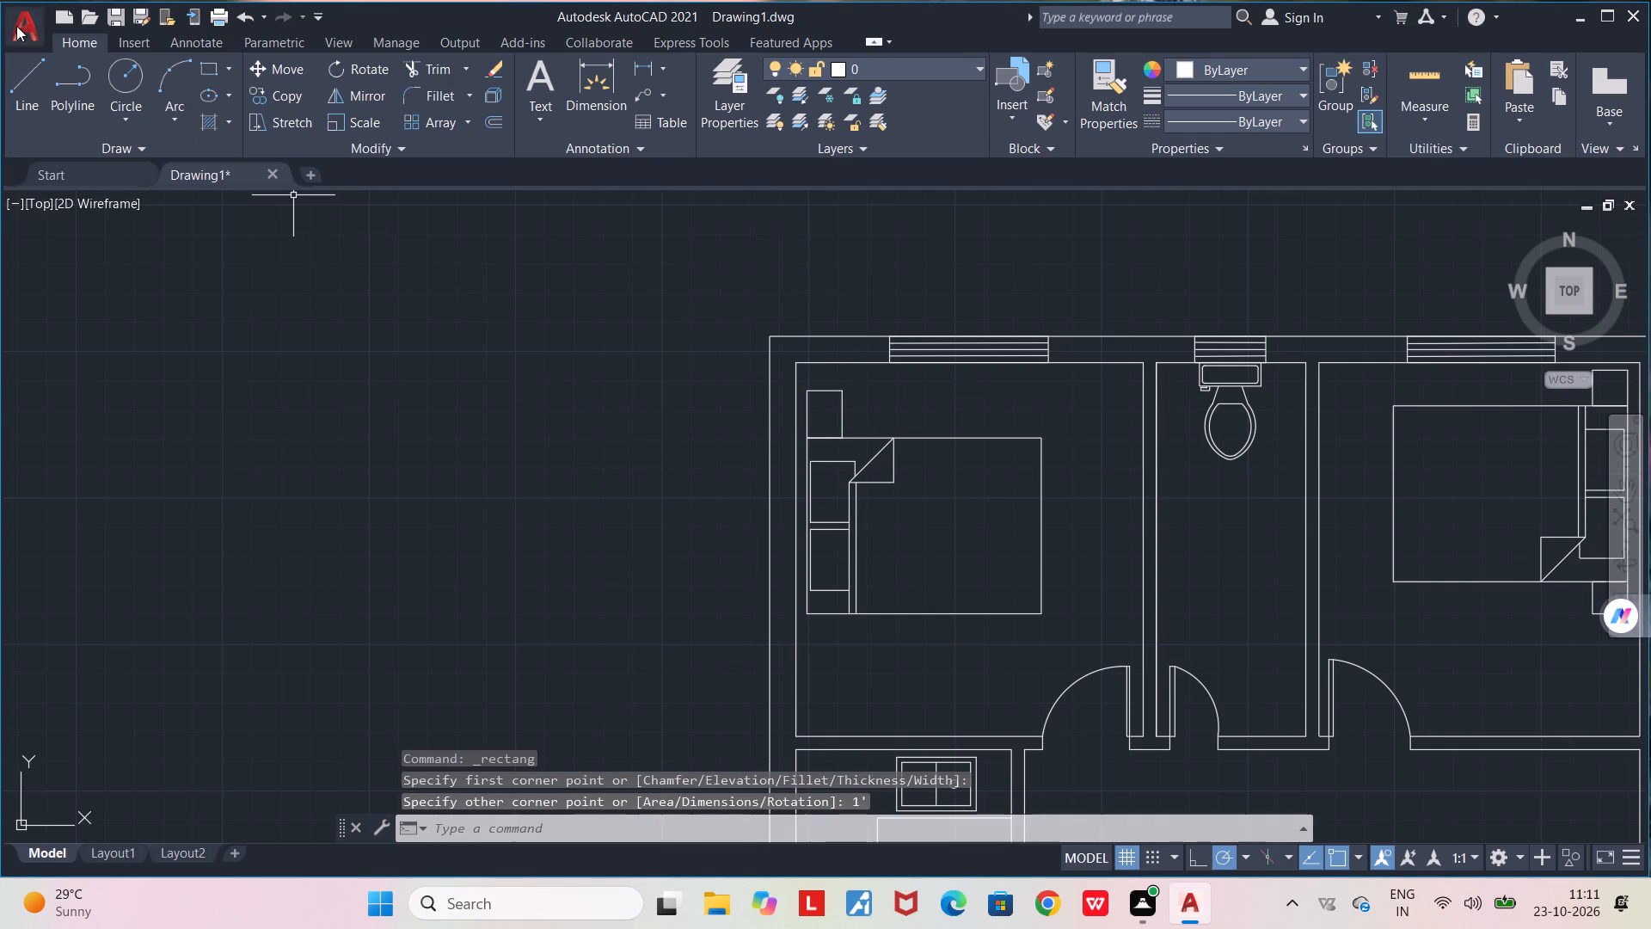
Draw a bedside table rectangle 1' wide and about 1'-4" deep below the lower left corner of the rear left bedroom's bed.
{"action": "left_click", "coordinate": [206, 69]}
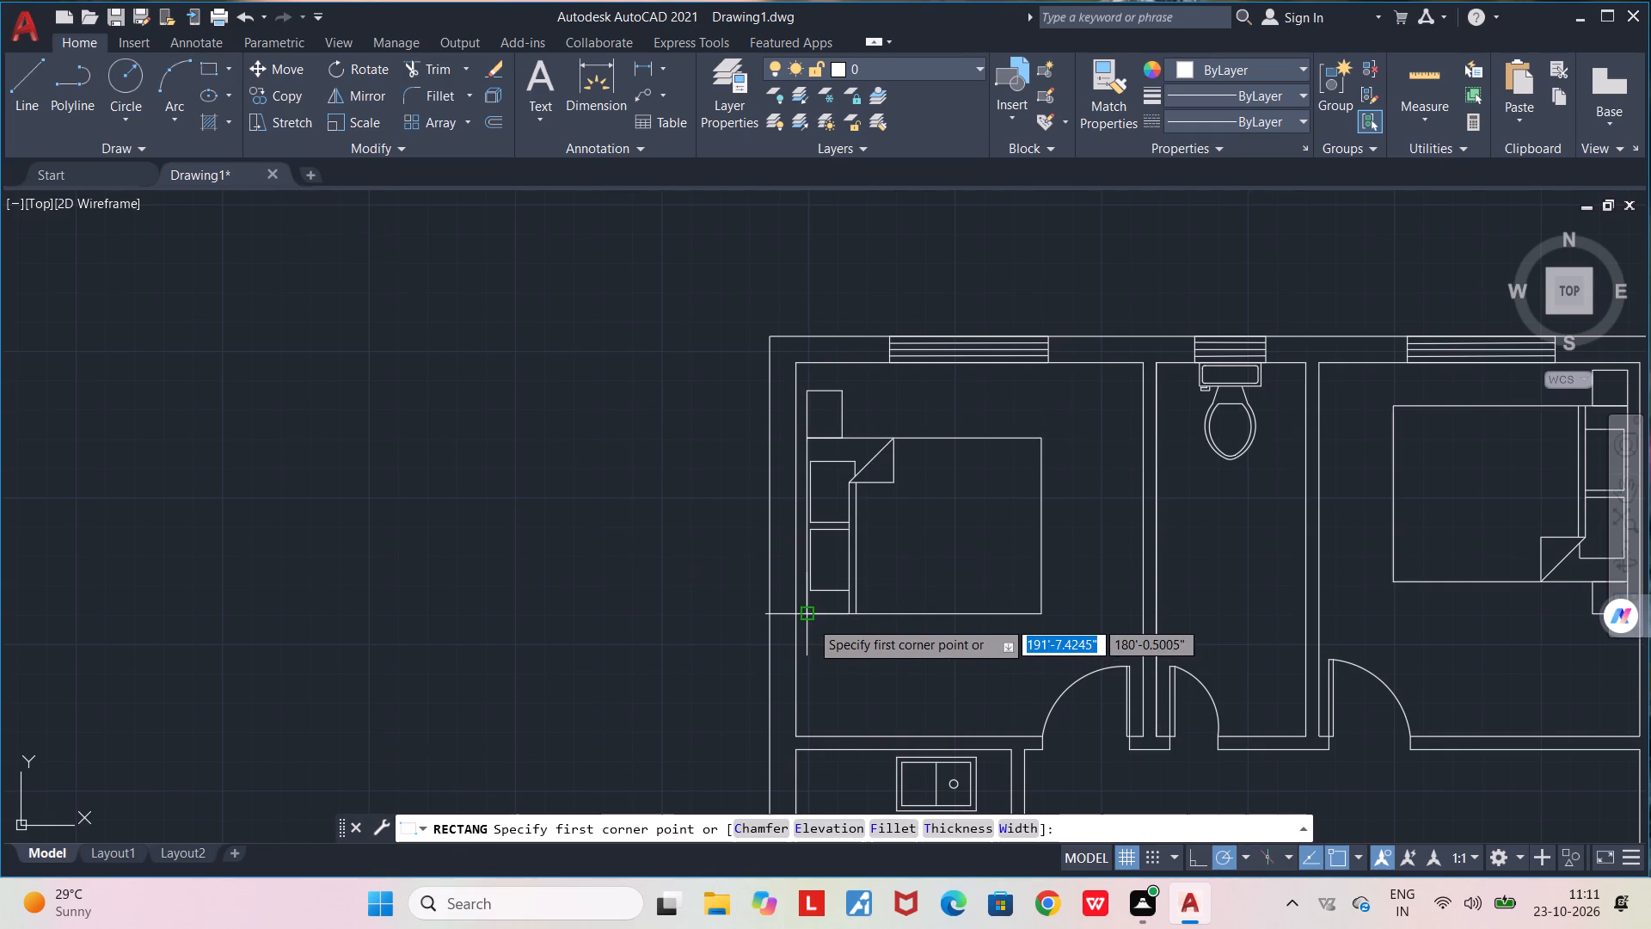
{"action": "left_click", "coordinate": [809, 618]}
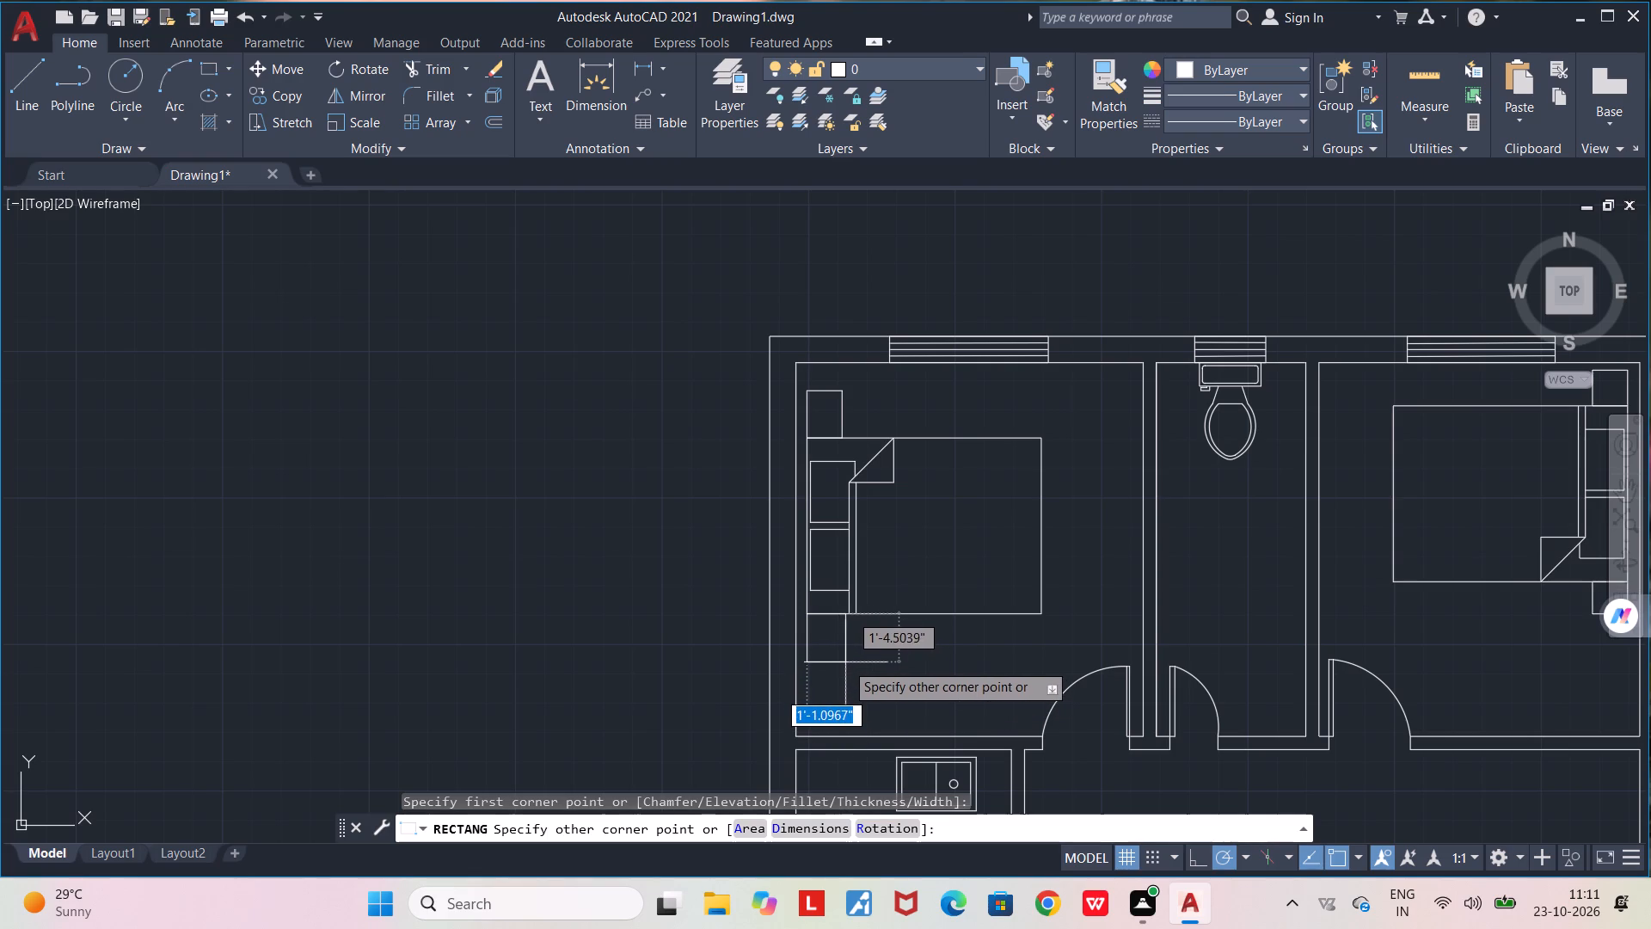
{"action": "type", "text": "1'"}
{"action": "key", "text": "Return"}
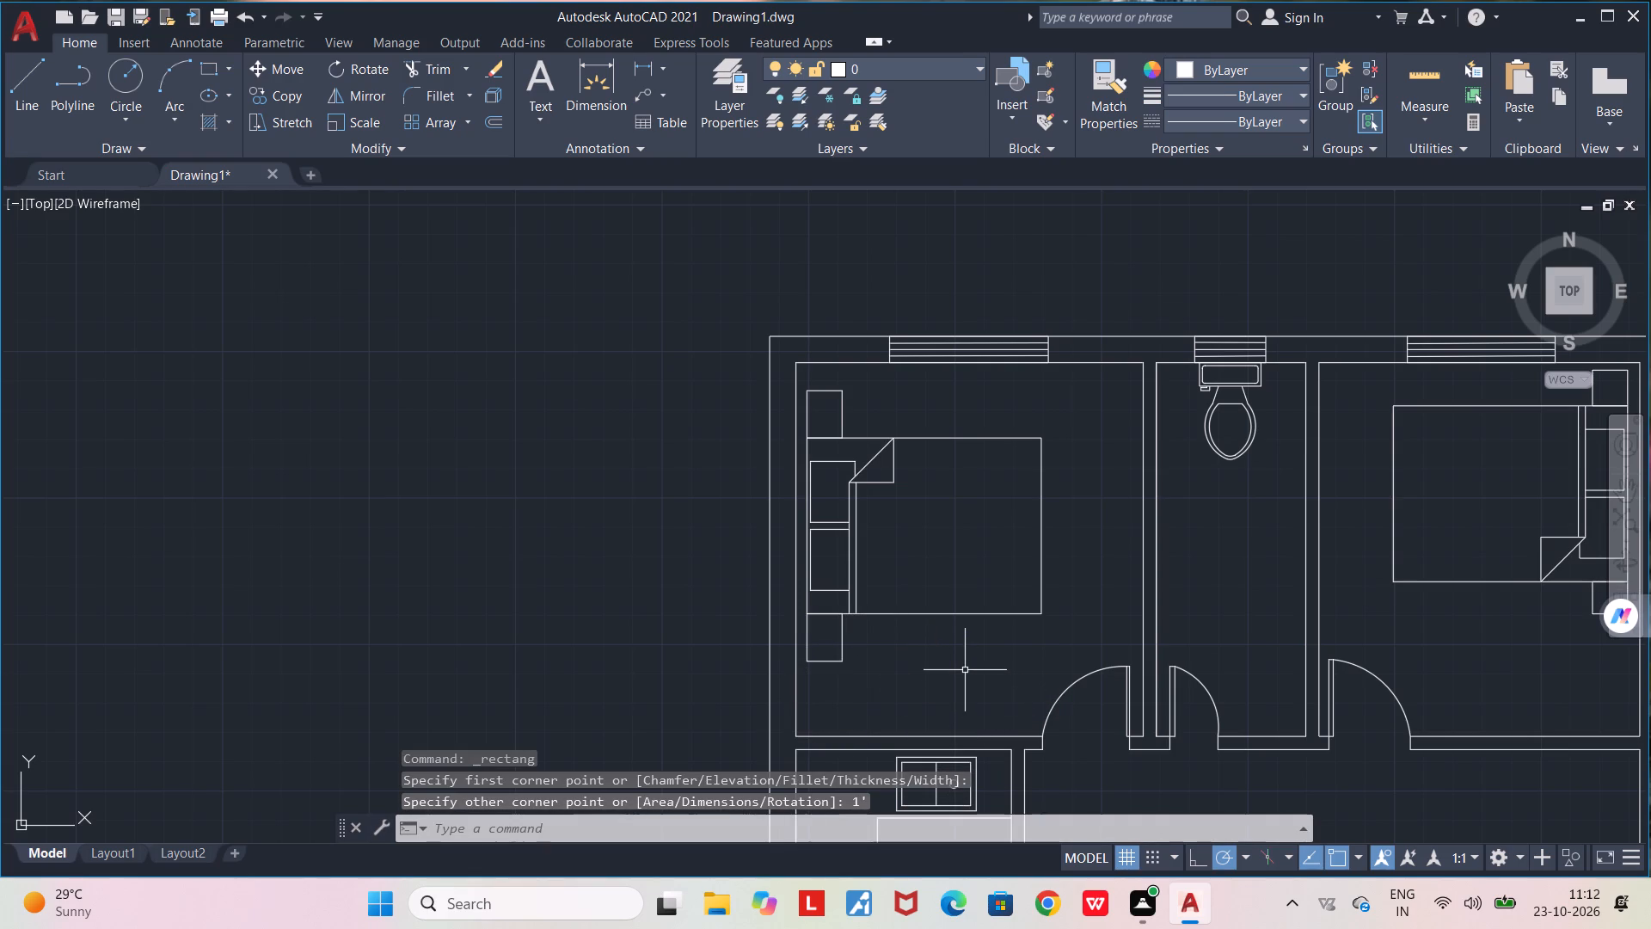
{"action": "key", "text": "space"}
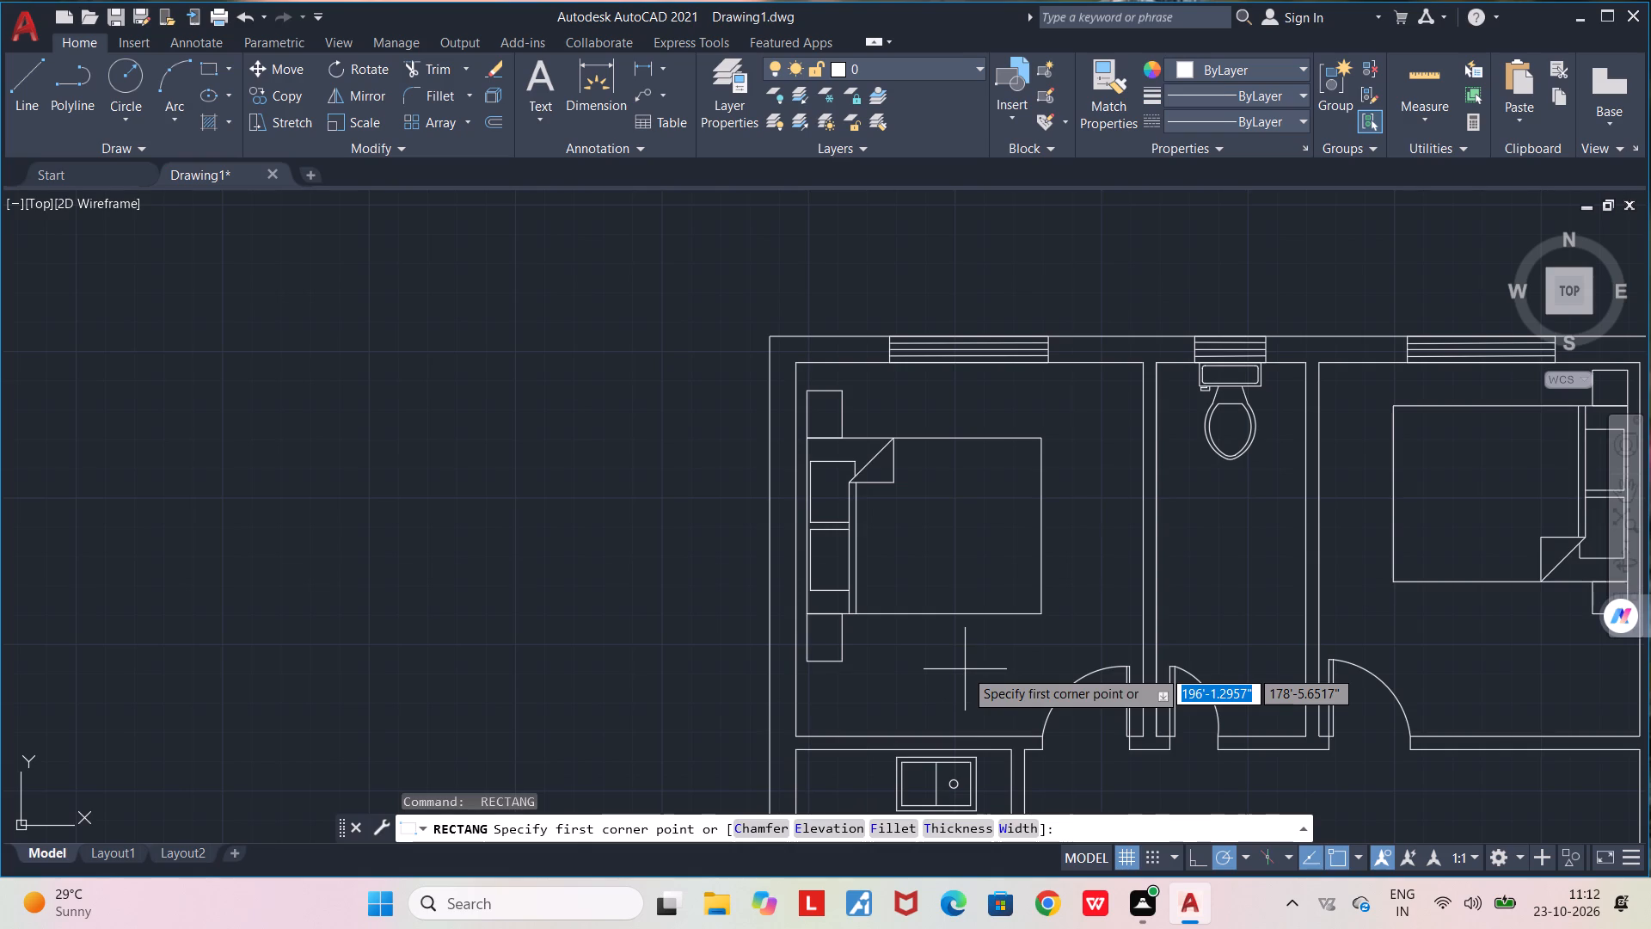
{"action": "key", "text": "Escape"}
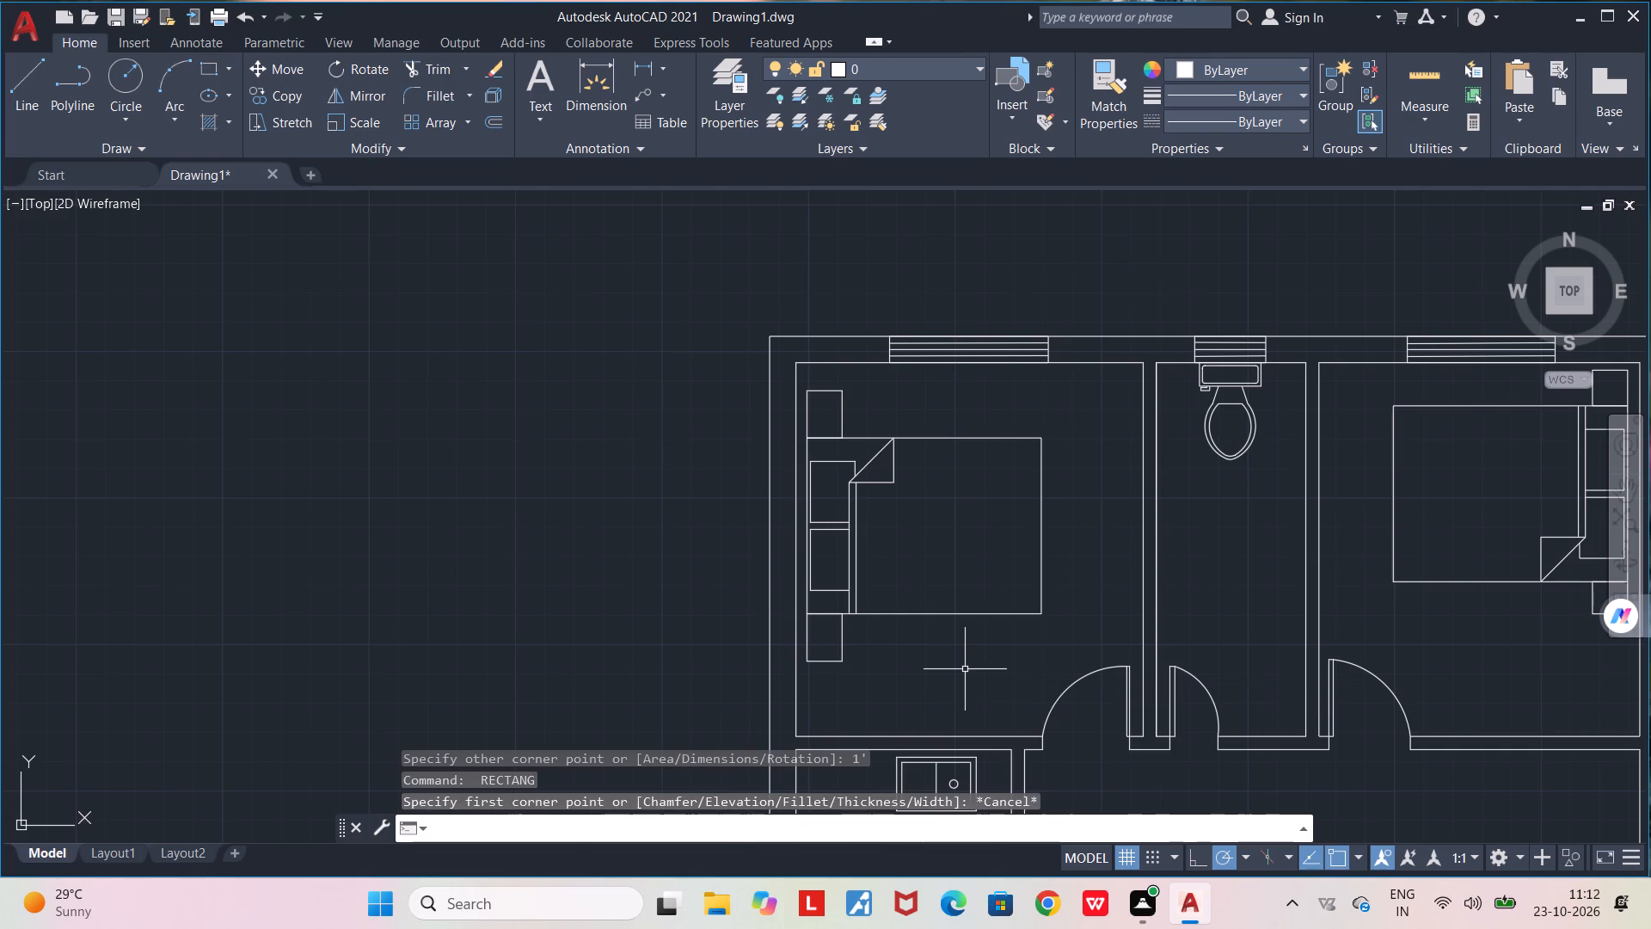
Examine the whole floor plan, checking the furniture, doors and bedside tables from the rear bedrooms to the front entrance.
{"action": "middle_click_drag", "start_coordinate": [954, 661], "coordinate": [838, 557]}
{"action": "scroll", "coordinate": [843, 560], "scroll_direction": "down", "scroll_amount": 1}
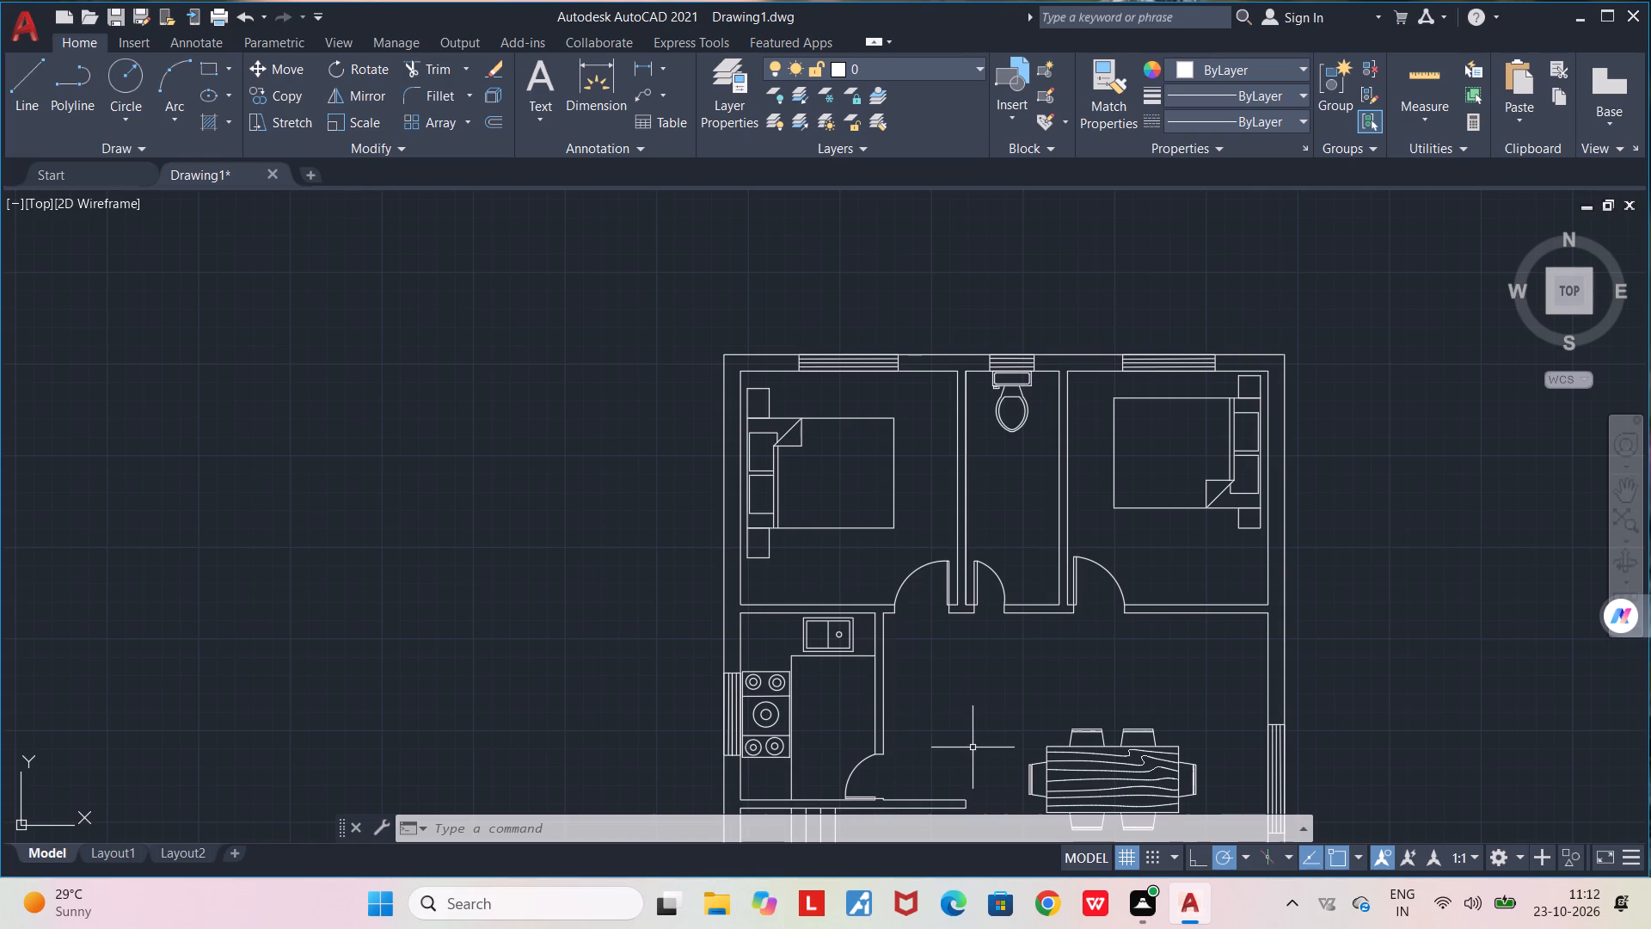
{"action": "middle_click_drag", "start_coordinate": [964, 739], "coordinate": [918, 480]}
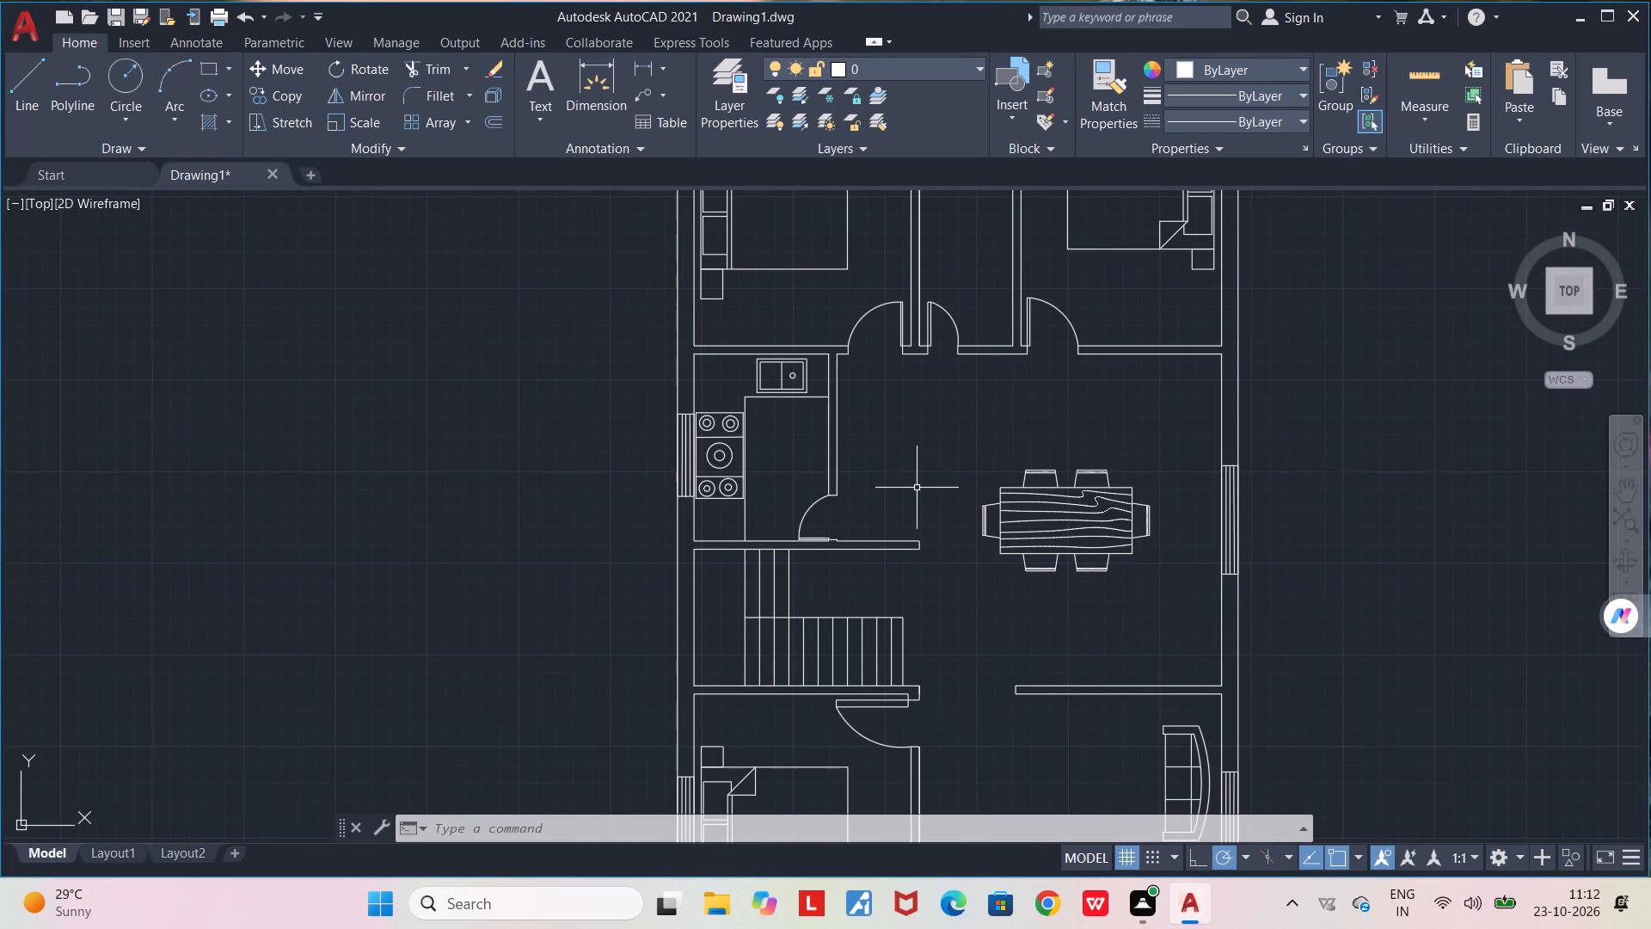
{"action": "middle_click_drag", "start_coordinate": [957, 685], "coordinate": [947, 497]}
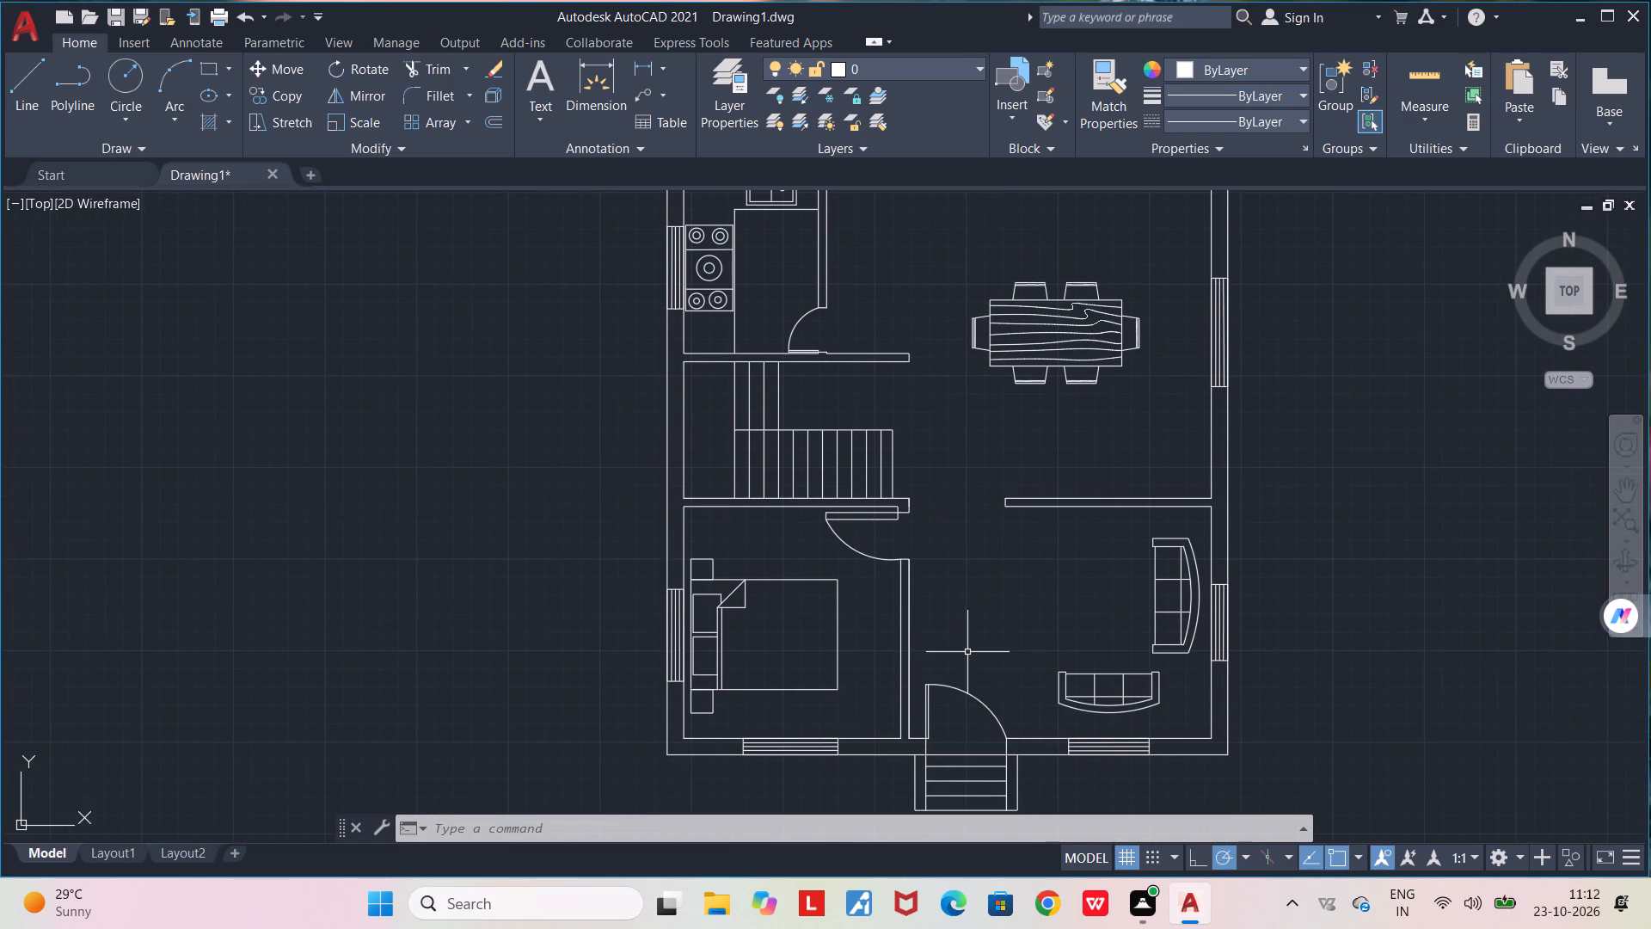
{"action": "middle_click_drag", "start_coordinate": [967, 653], "coordinate": [964, 538]}
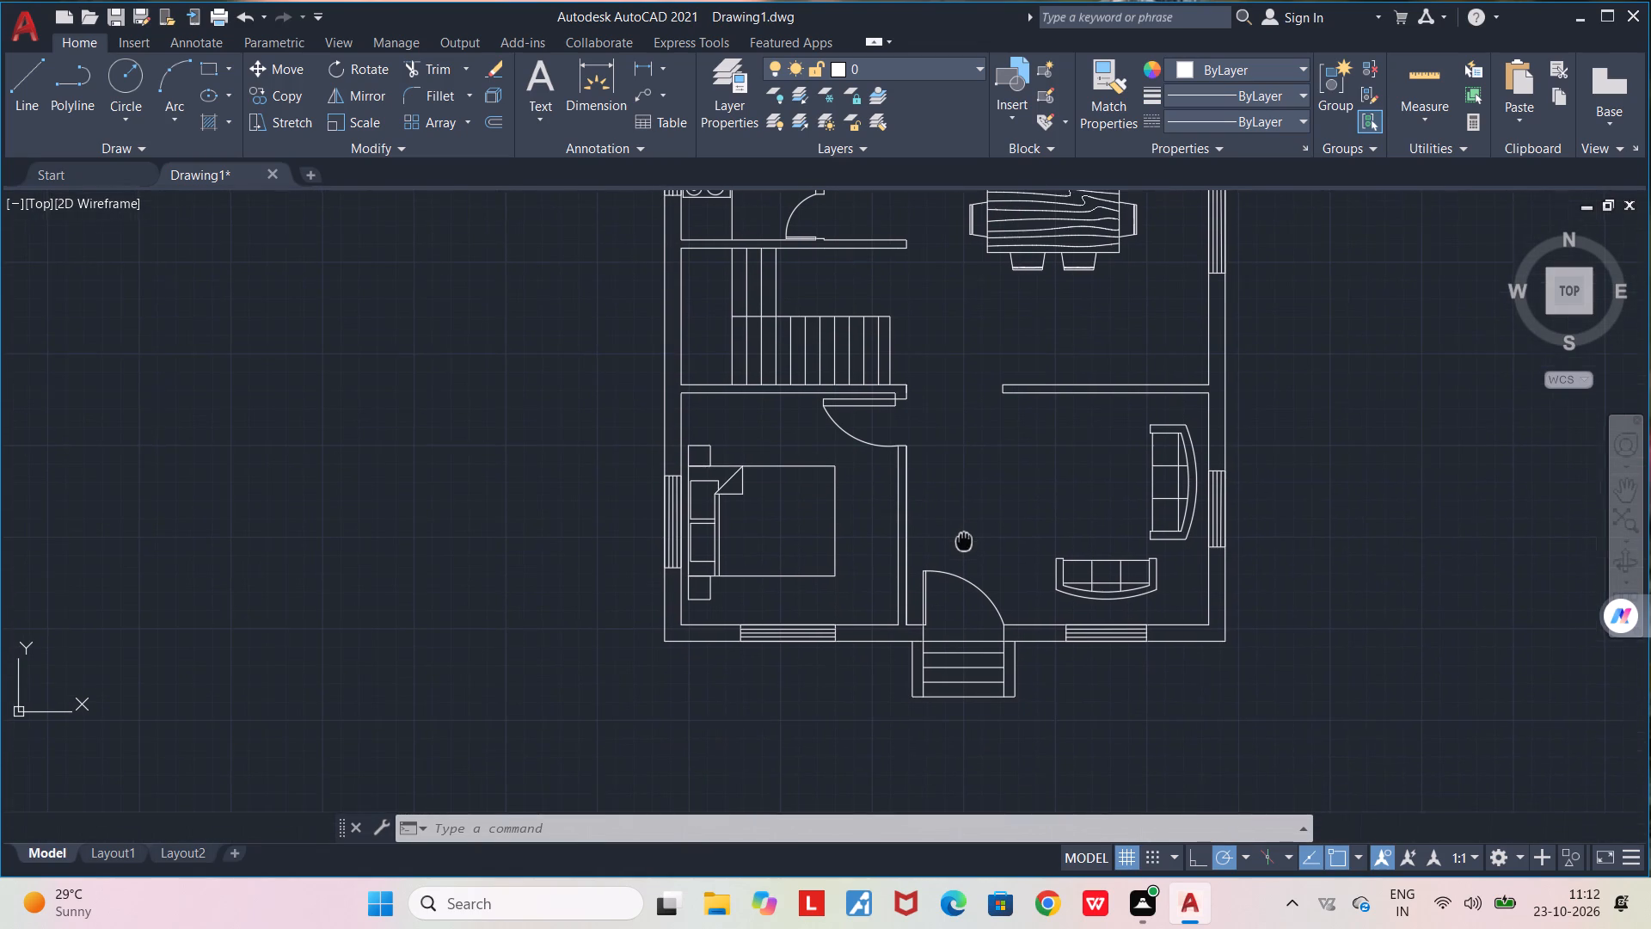
{"action": "middle_click_drag", "start_coordinate": [964, 538], "coordinate": [976, 544]}
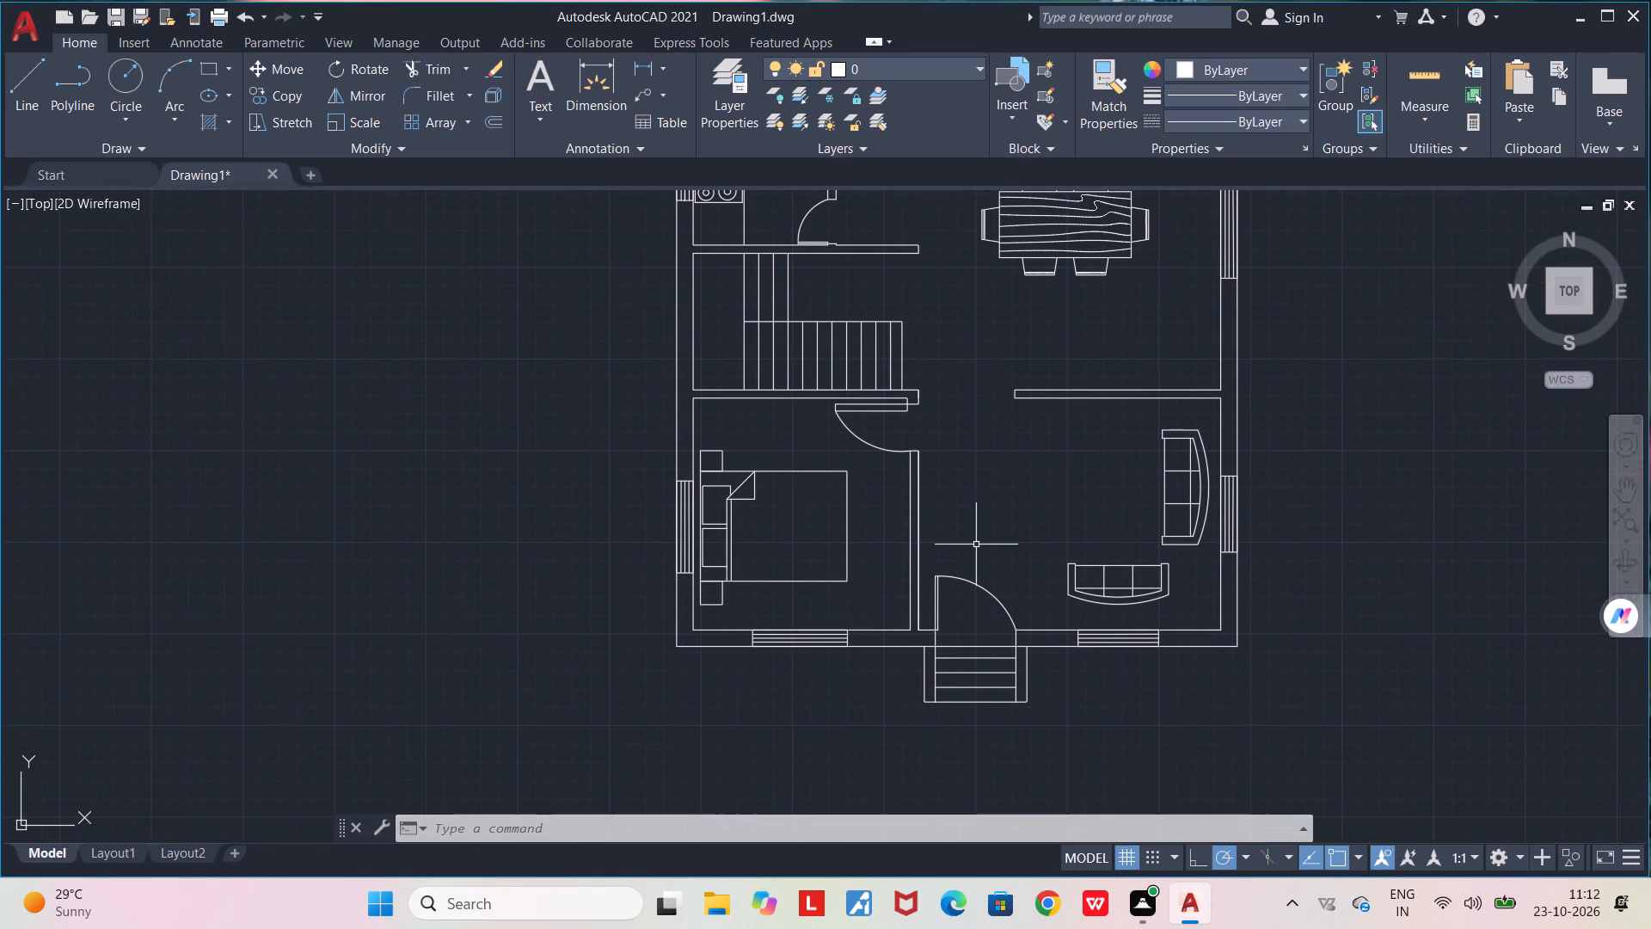
{"action": "middle_click_drag", "start_coordinate": [958, 471], "coordinate": [941, 913]}
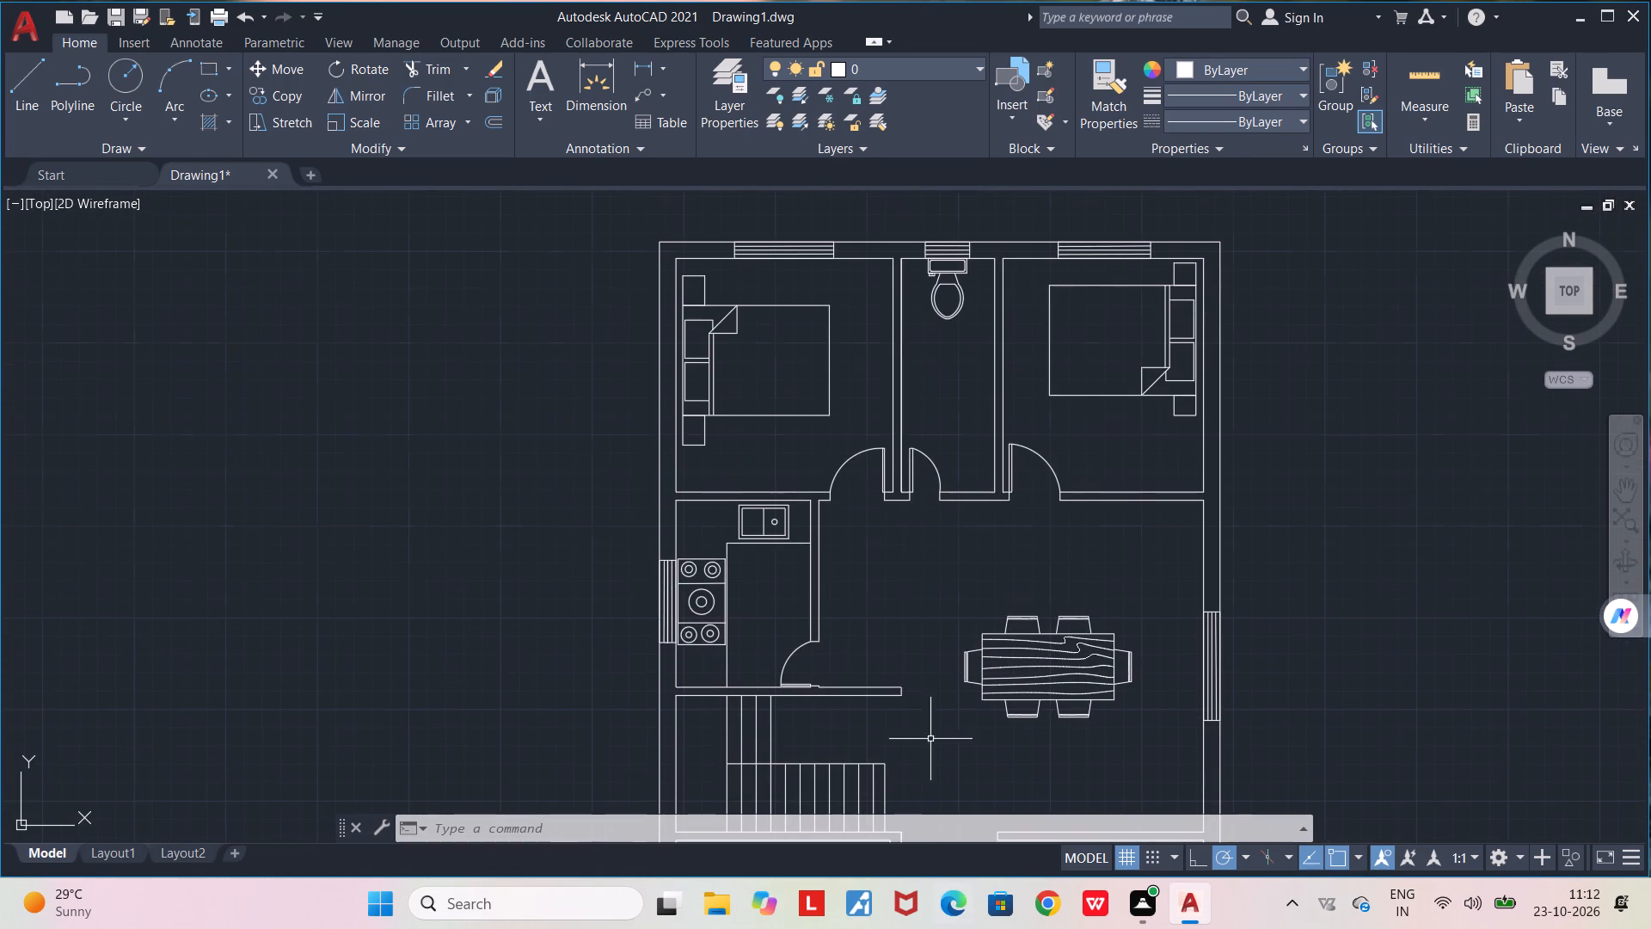
{"action": "middle_click_drag", "start_coordinate": [930, 406], "coordinate": [898, 481]}
{"action": "scroll", "coordinate": [898, 482], "scroll_direction": "up", "scroll_amount": 2}
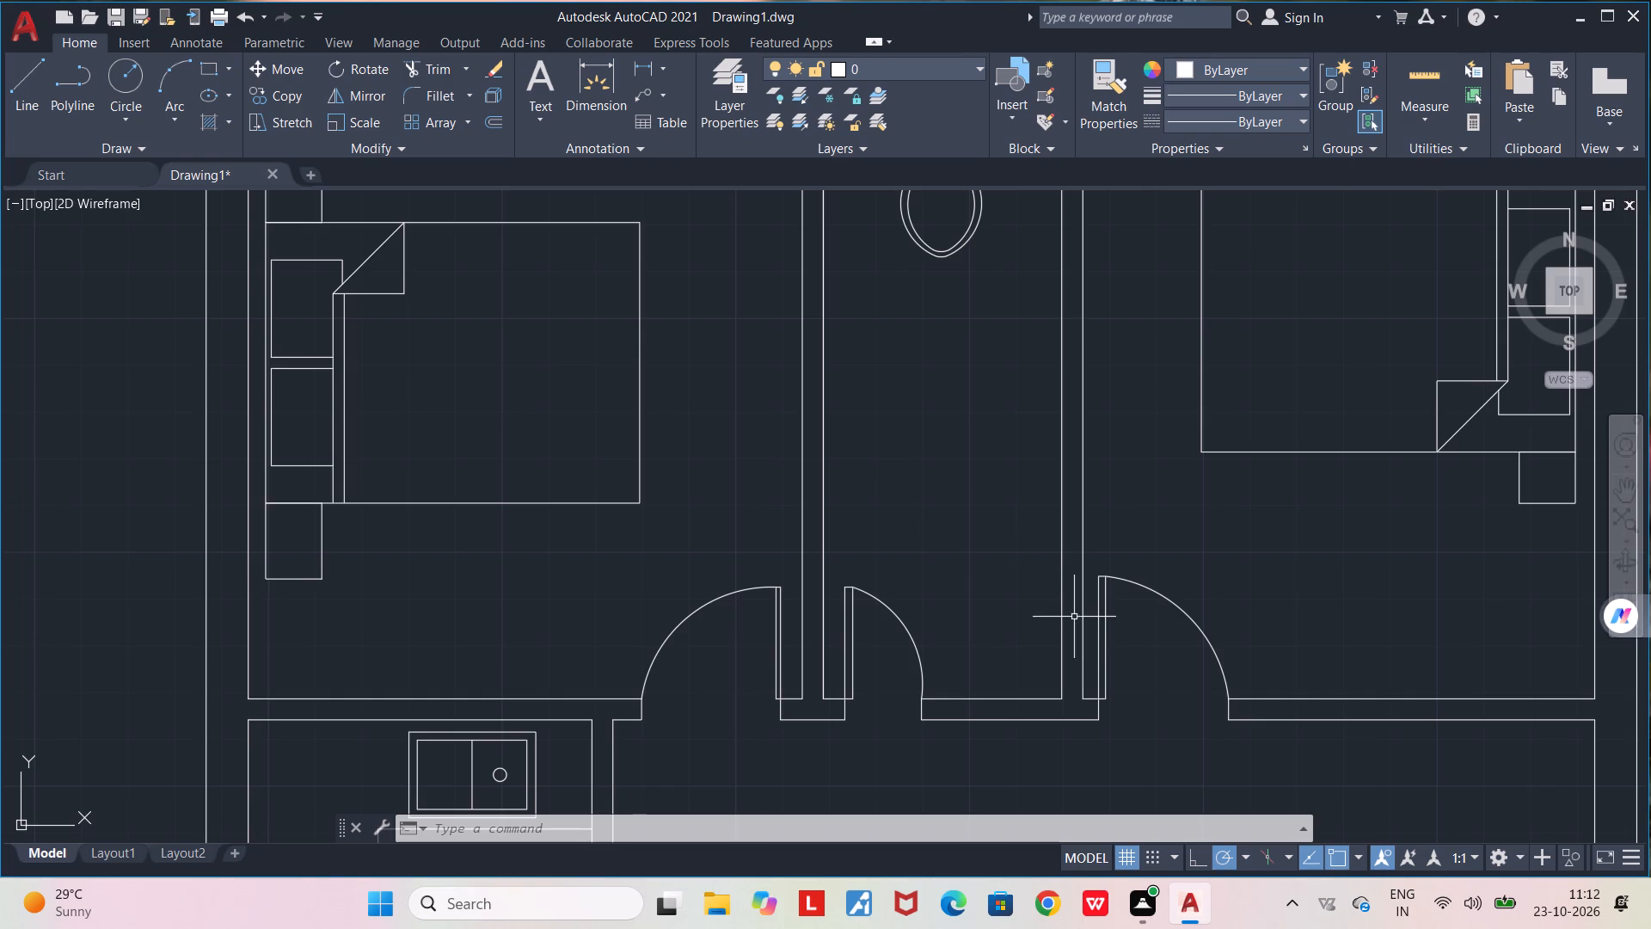
{"action": "scroll", "coordinate": [1010, 574], "scroll_direction": "down", "scroll_amount": 5}
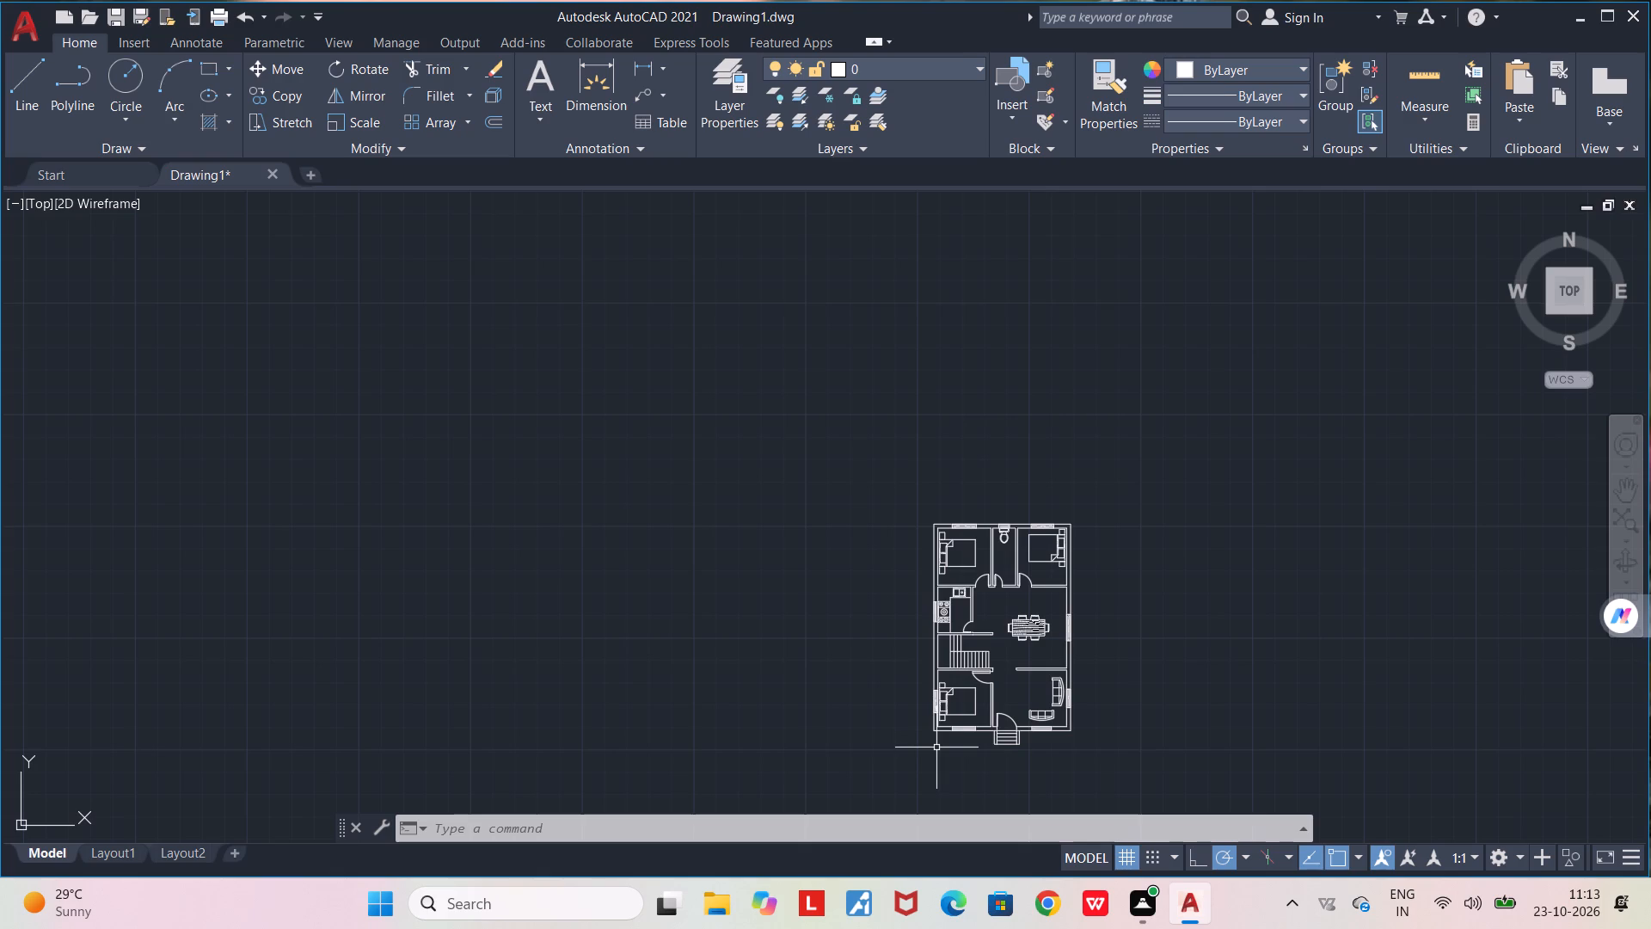
Add a multiline text label reading BEDROOM on the bed in the front bedroom.
{"action": "scroll", "coordinate": [987, 729], "scroll_direction": "up", "scroll_amount": 3}
{"action": "middle_click_drag", "start_coordinate": [956, 690], "coordinate": [666, 568]}
{"action": "scroll", "coordinate": [673, 572], "scroll_direction": "up", "scroll_amount": 1}
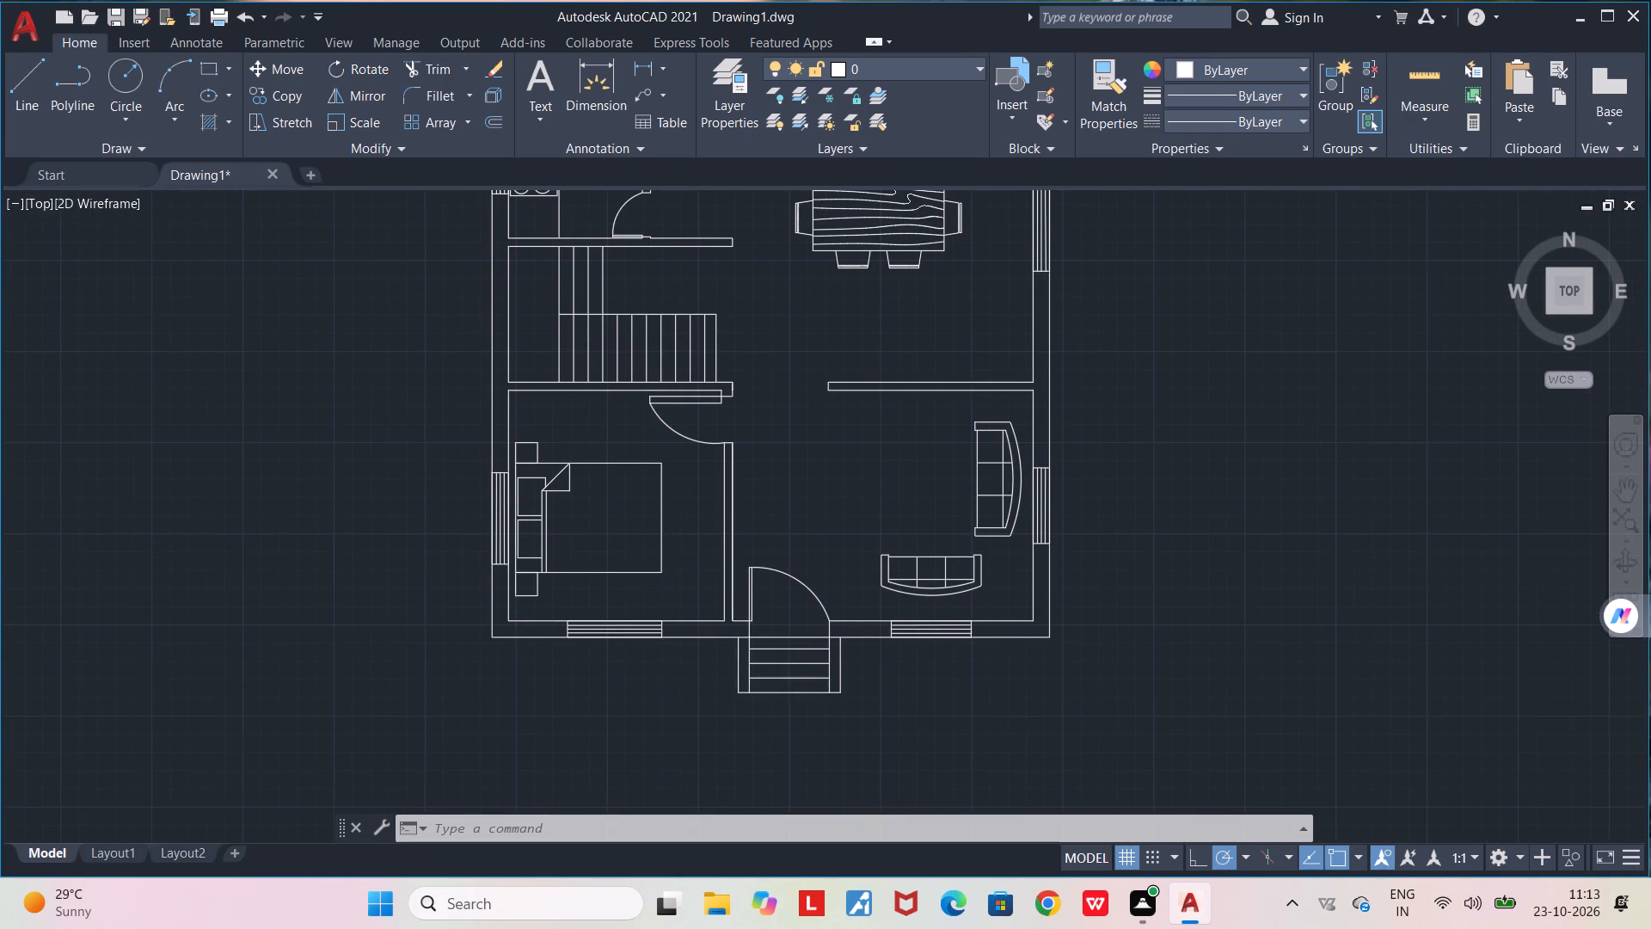
{"action": "middle_click_drag", "start_coordinate": [694, 588], "coordinate": [771, 491]}
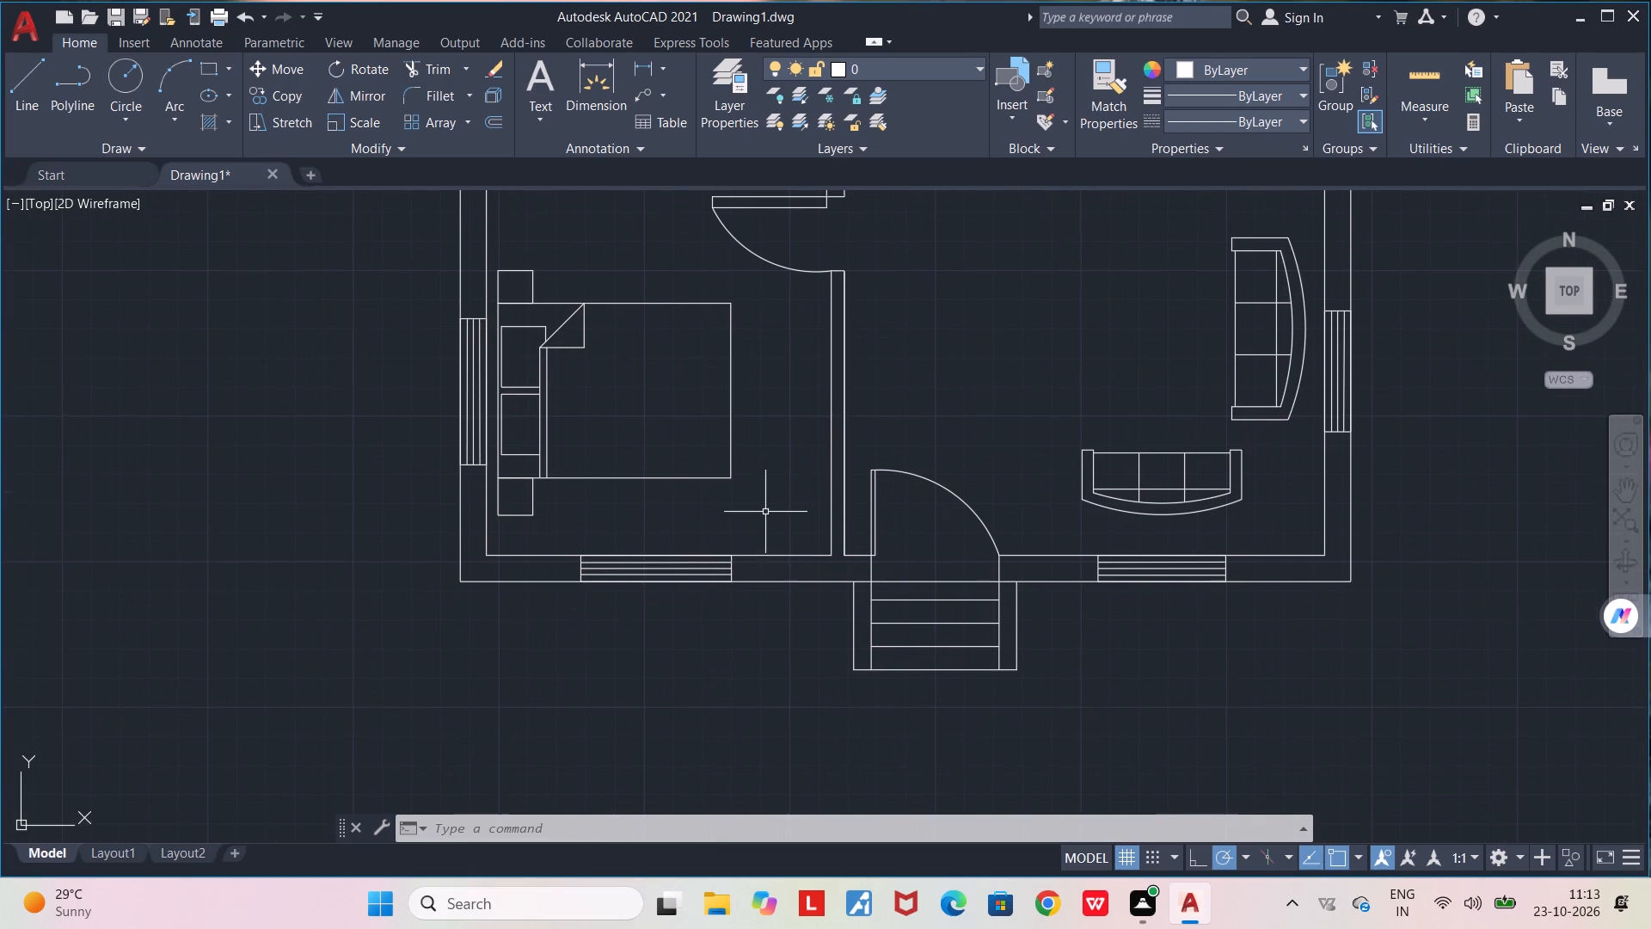
{"action": "scroll", "coordinate": [765, 518], "scroll_direction": "up", "scroll_amount": 1}
{"action": "middle_click_drag", "start_coordinate": [772, 521], "coordinate": [911, 669]}
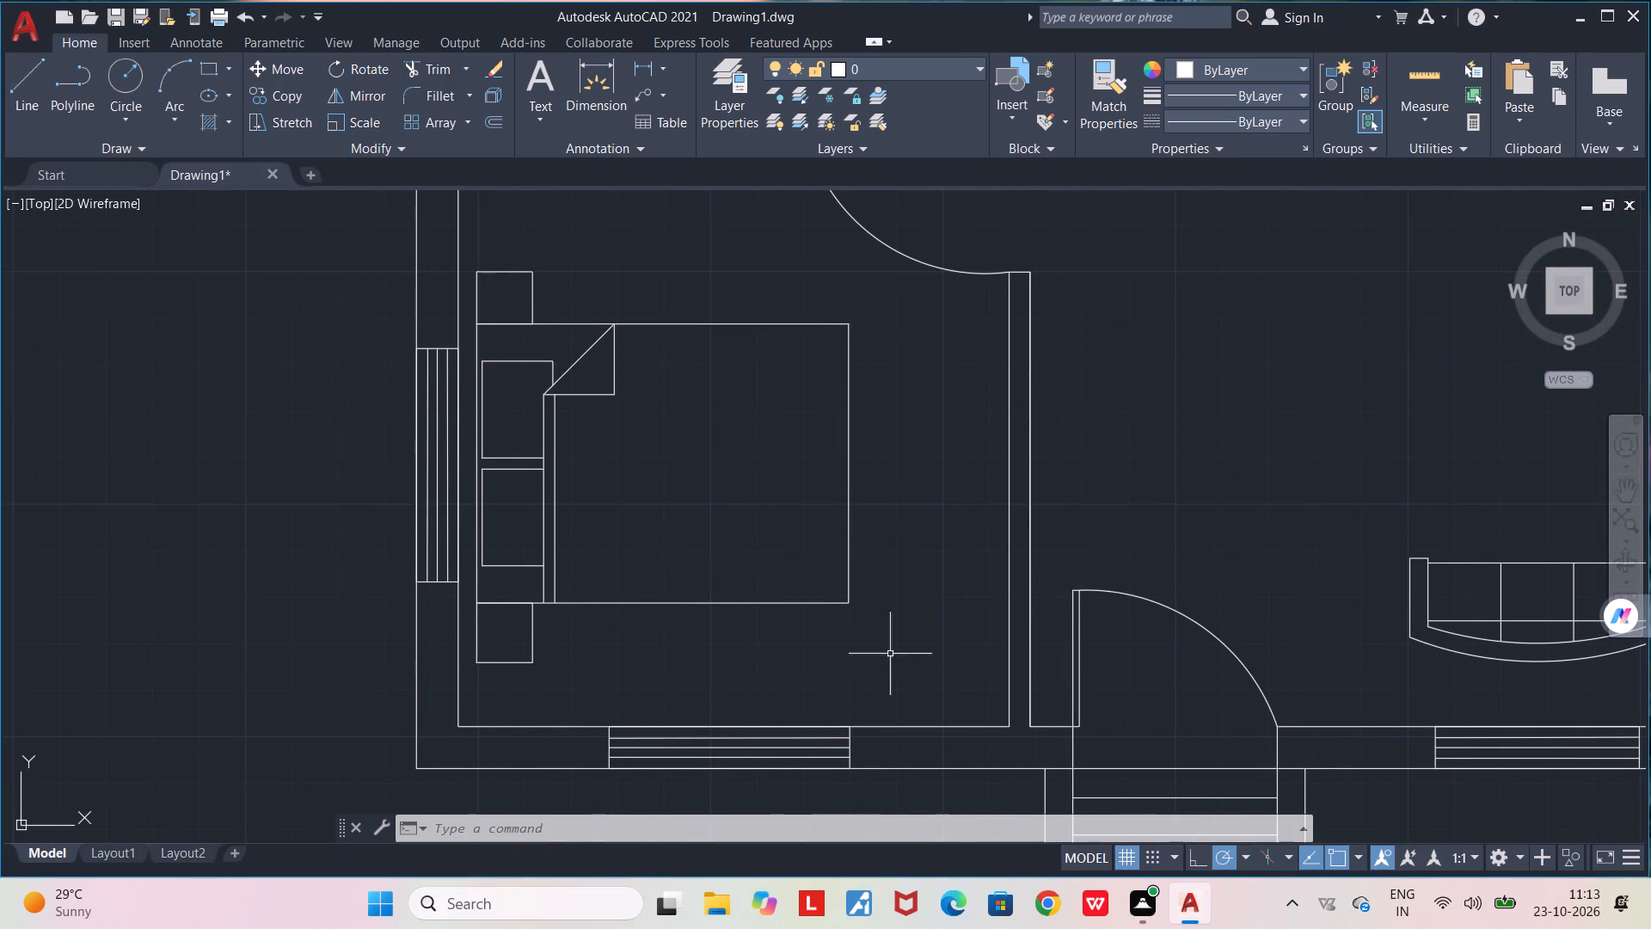
{"action": "scroll", "coordinate": [718, 519], "scroll_direction": "up", "scroll_amount": 1}
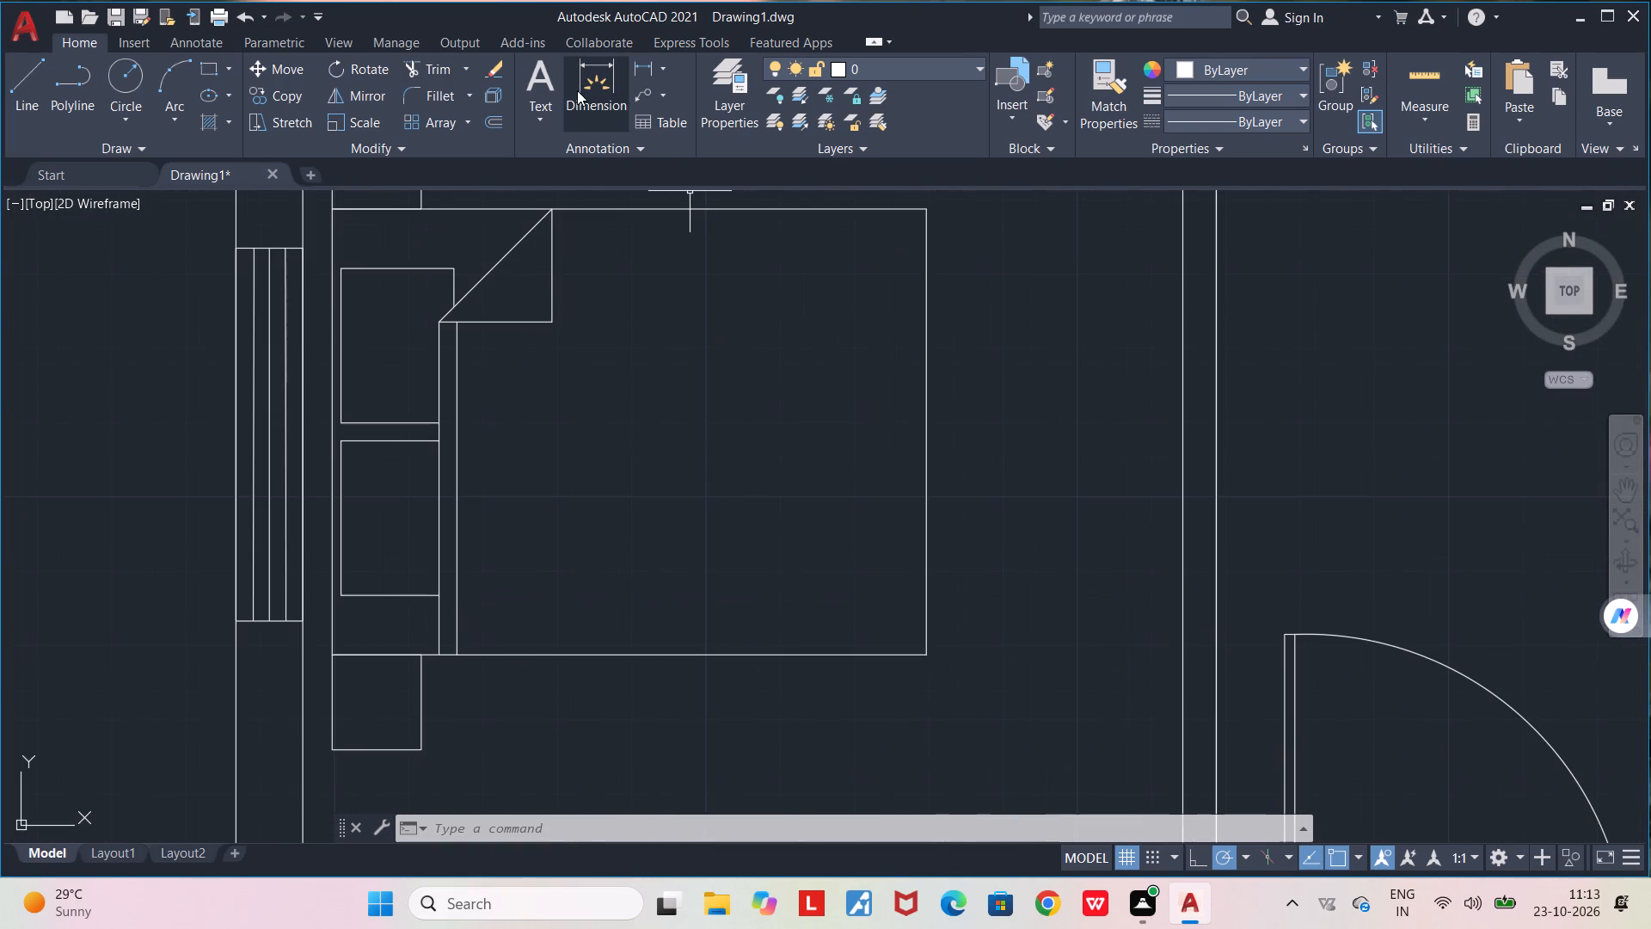
{"action": "left_click", "coordinate": [561, 83]}
{"action": "left_click", "coordinate": [592, 440]}
{"action": "left_click", "coordinate": [770, 548]}
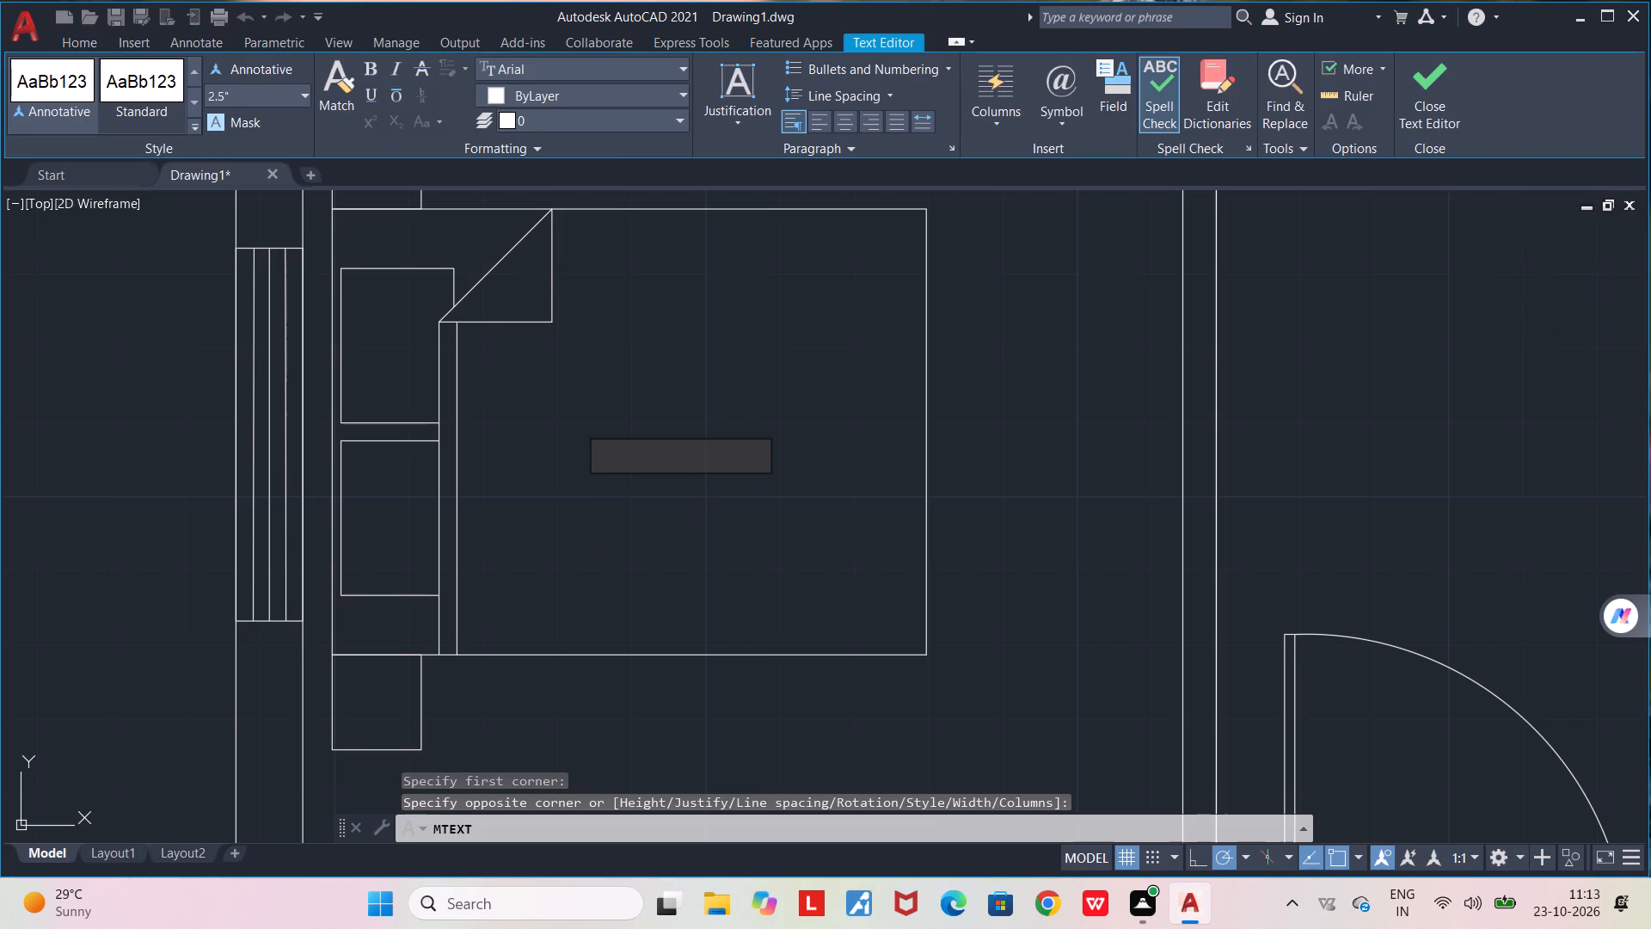
{"action": "type", "text": "BEDROOM"}
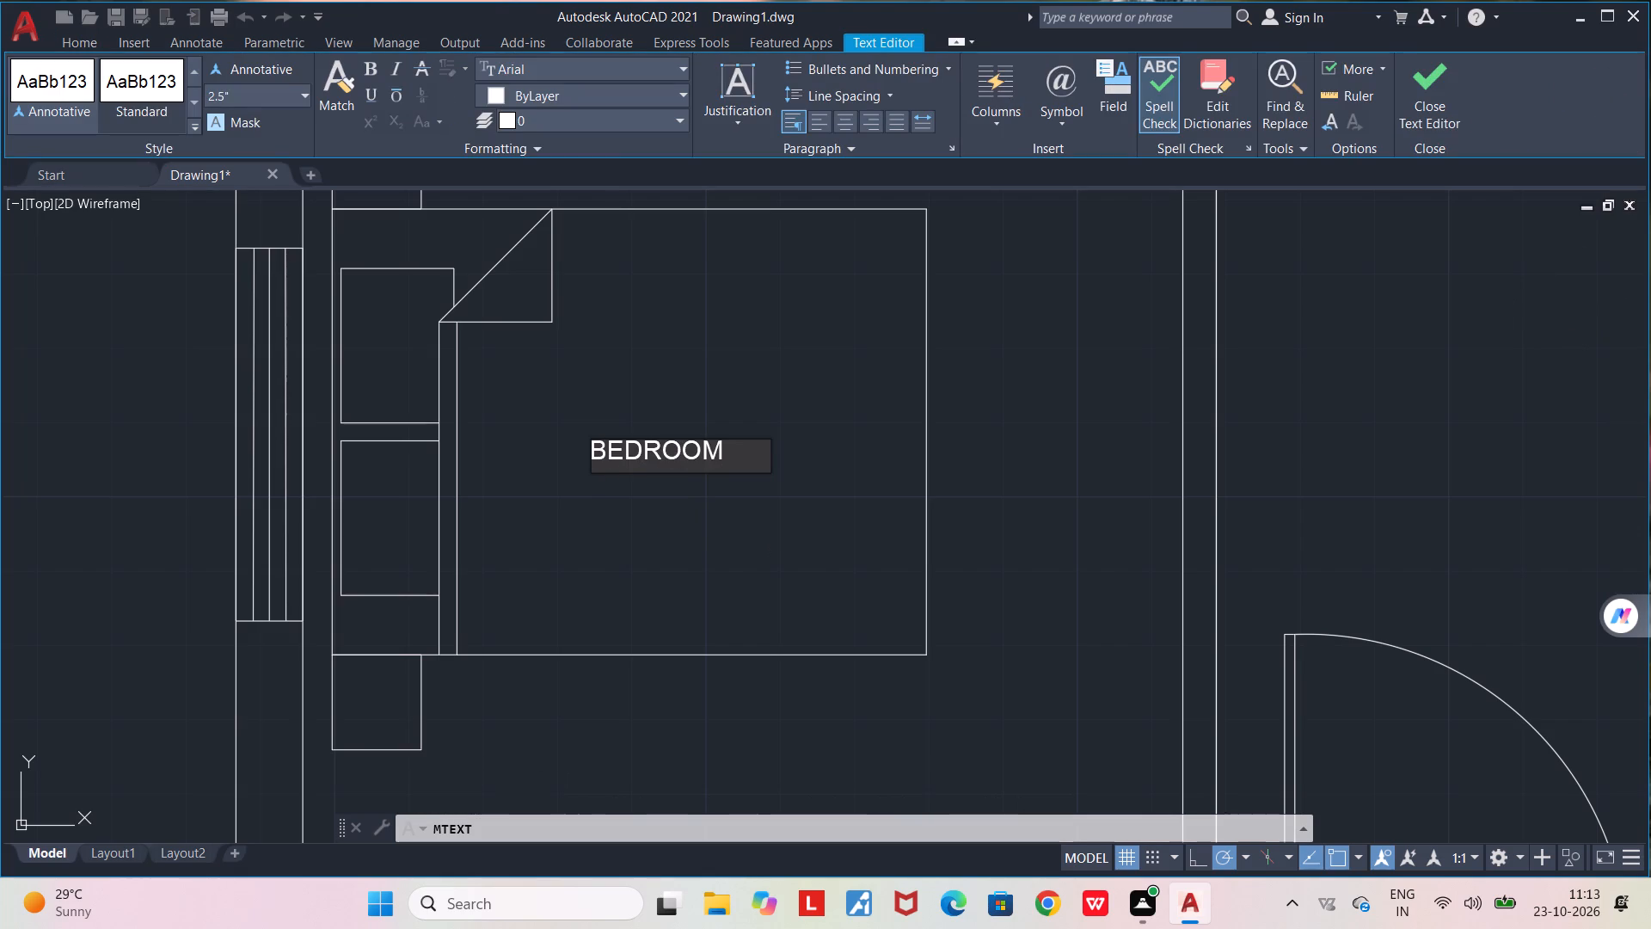
{"action": "left_click", "coordinate": [696, 611]}
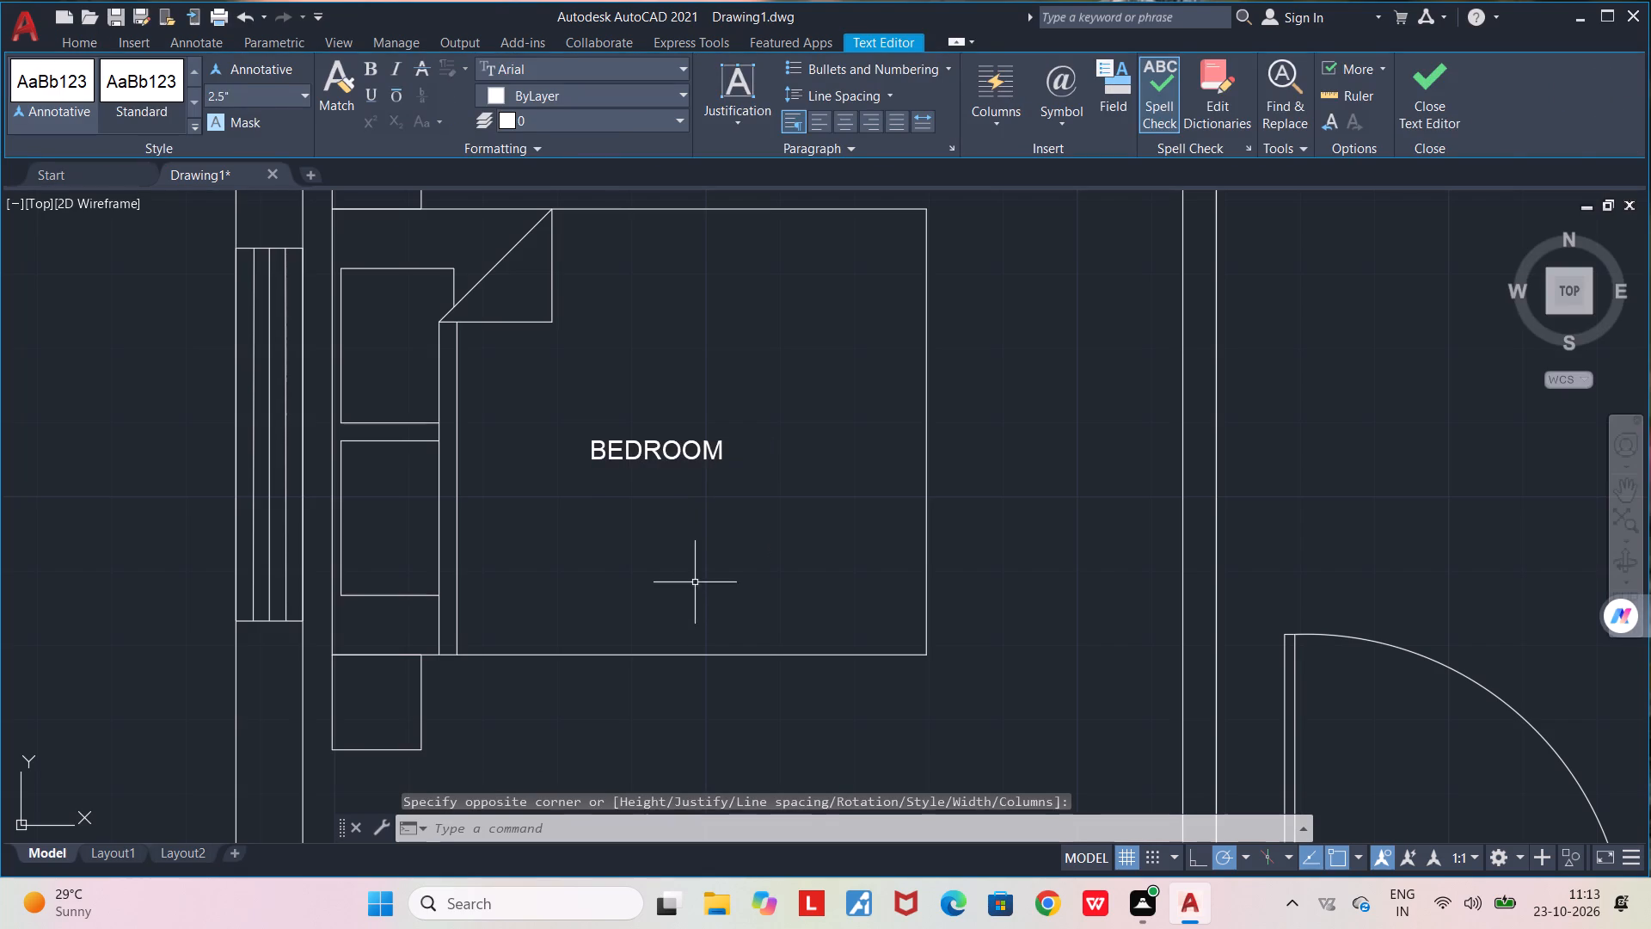
Move the BEDROOM label off the bed into the open floor between the bed and the front wall window.
{"action": "left_click", "coordinate": [680, 451]}
{"action": "left_click_drag", "start_coordinate": [647, 450], "coordinate": [678, 701]}
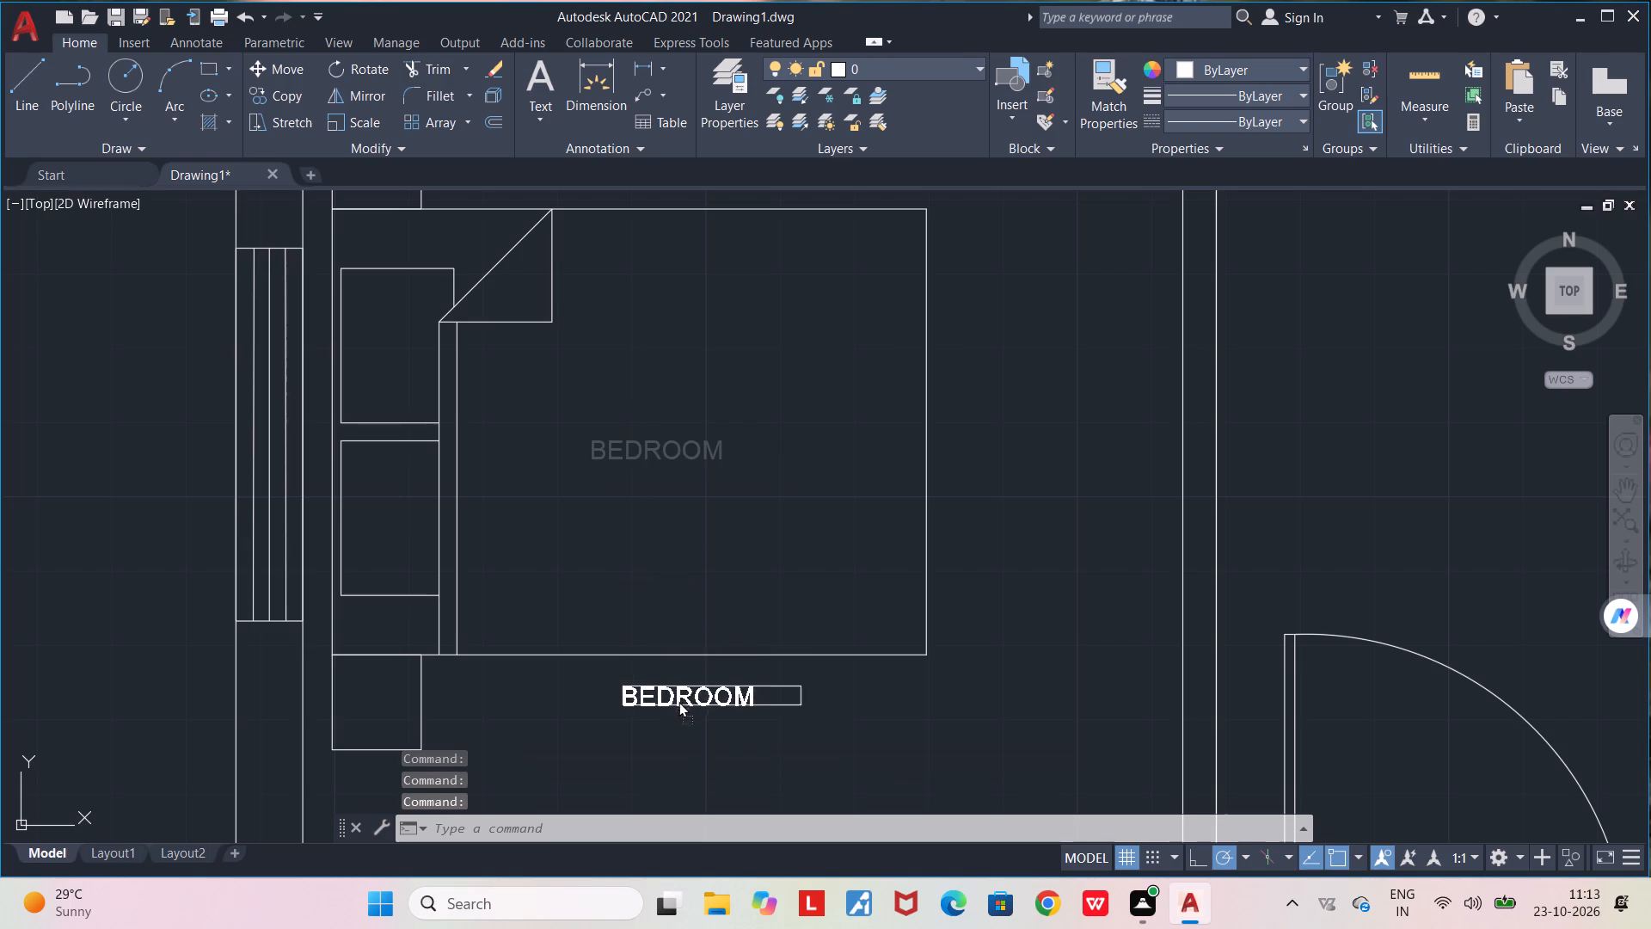
{"action": "left_click_drag", "start_coordinate": [678, 701], "coordinate": [682, 735]}
{"action": "middle_click_drag", "start_coordinate": [684, 690], "coordinate": [656, 580]}
{"action": "scroll", "coordinate": [656, 581], "scroll_direction": "down", "scroll_amount": 3}
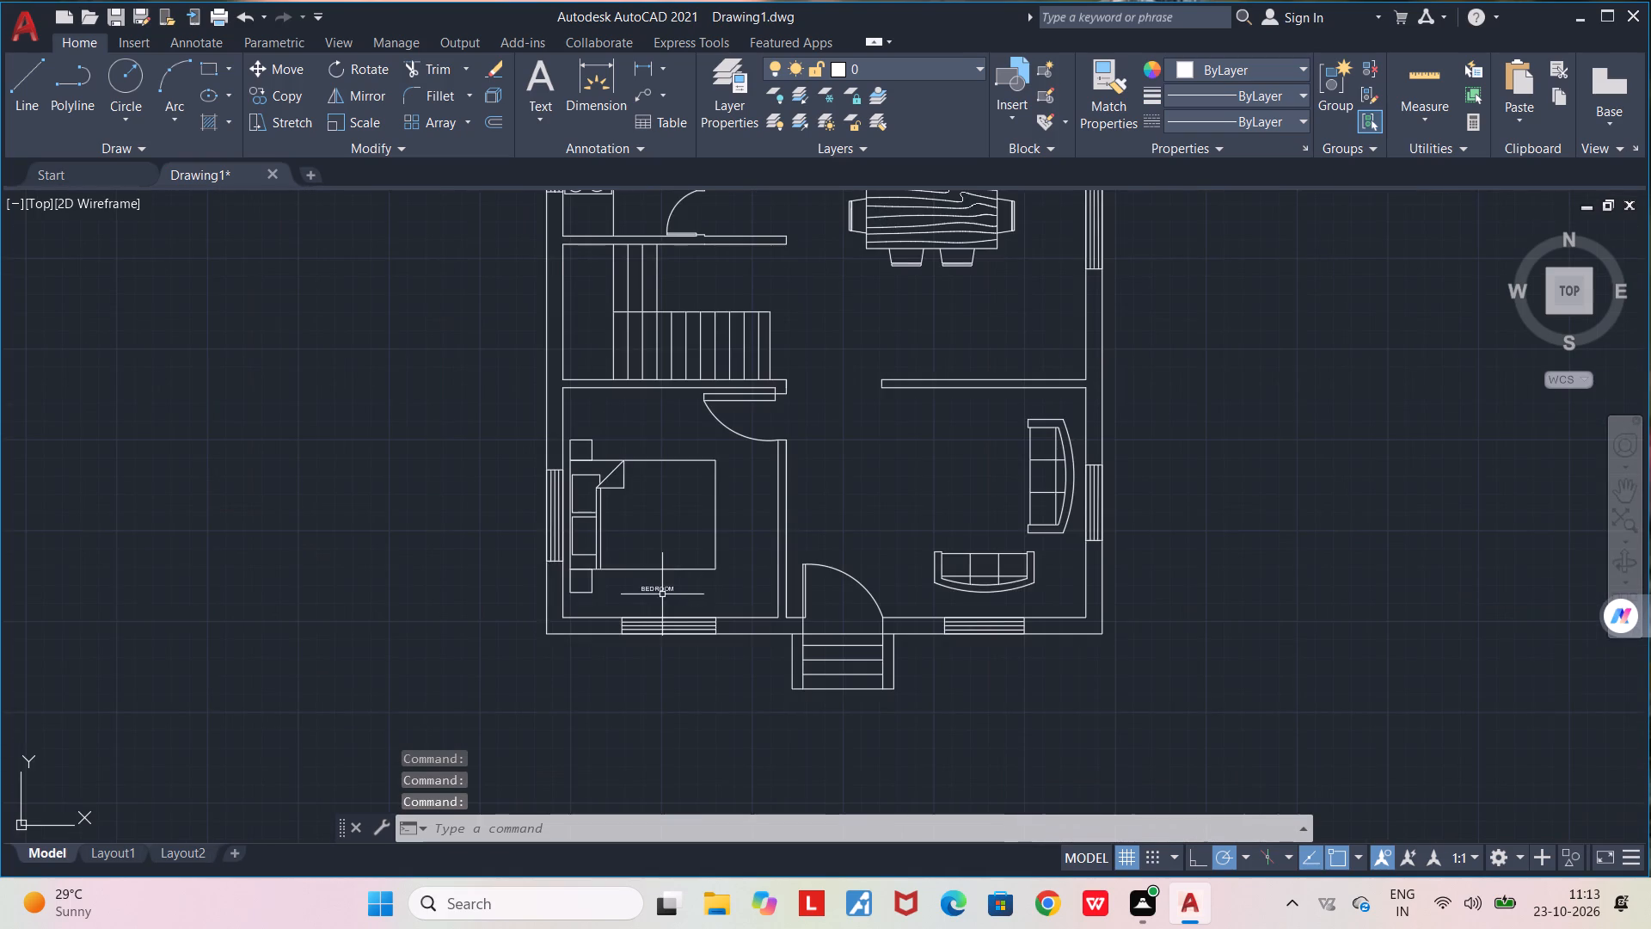
Set the text height of the front bedroom's BEDROOM label to 6" in its properties.
{"action": "scroll", "coordinate": [662, 594], "scroll_direction": "up", "scroll_amount": 2}
{"action": "left_click", "coordinate": [653, 588]}
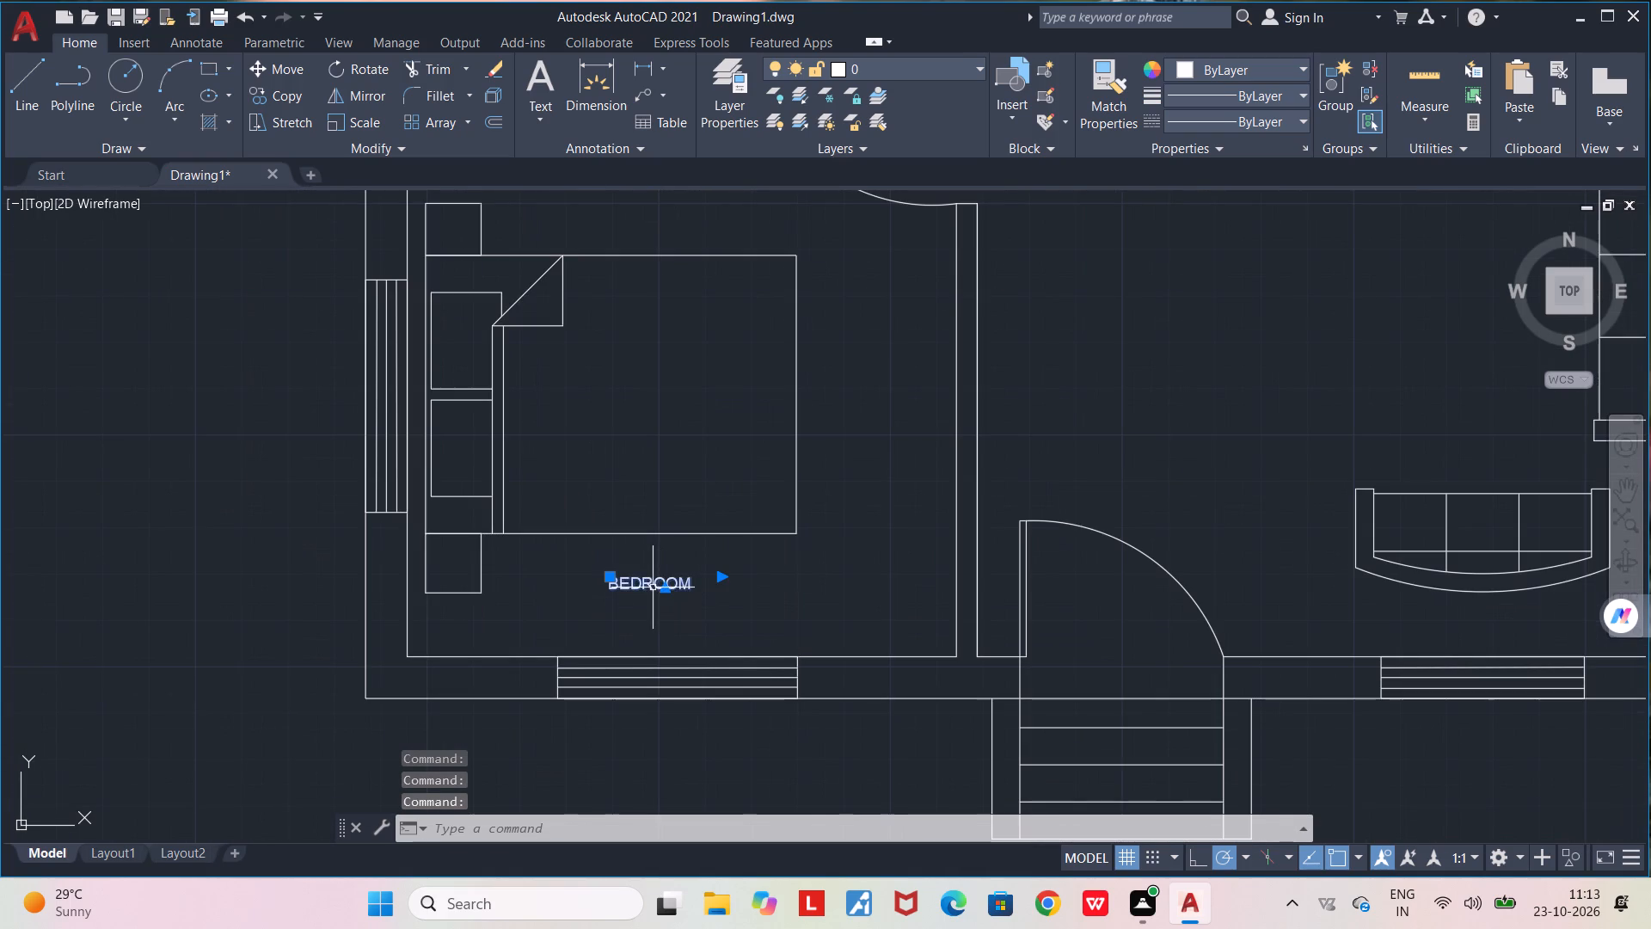
{"action": "right_click", "coordinate": [678, 583]}
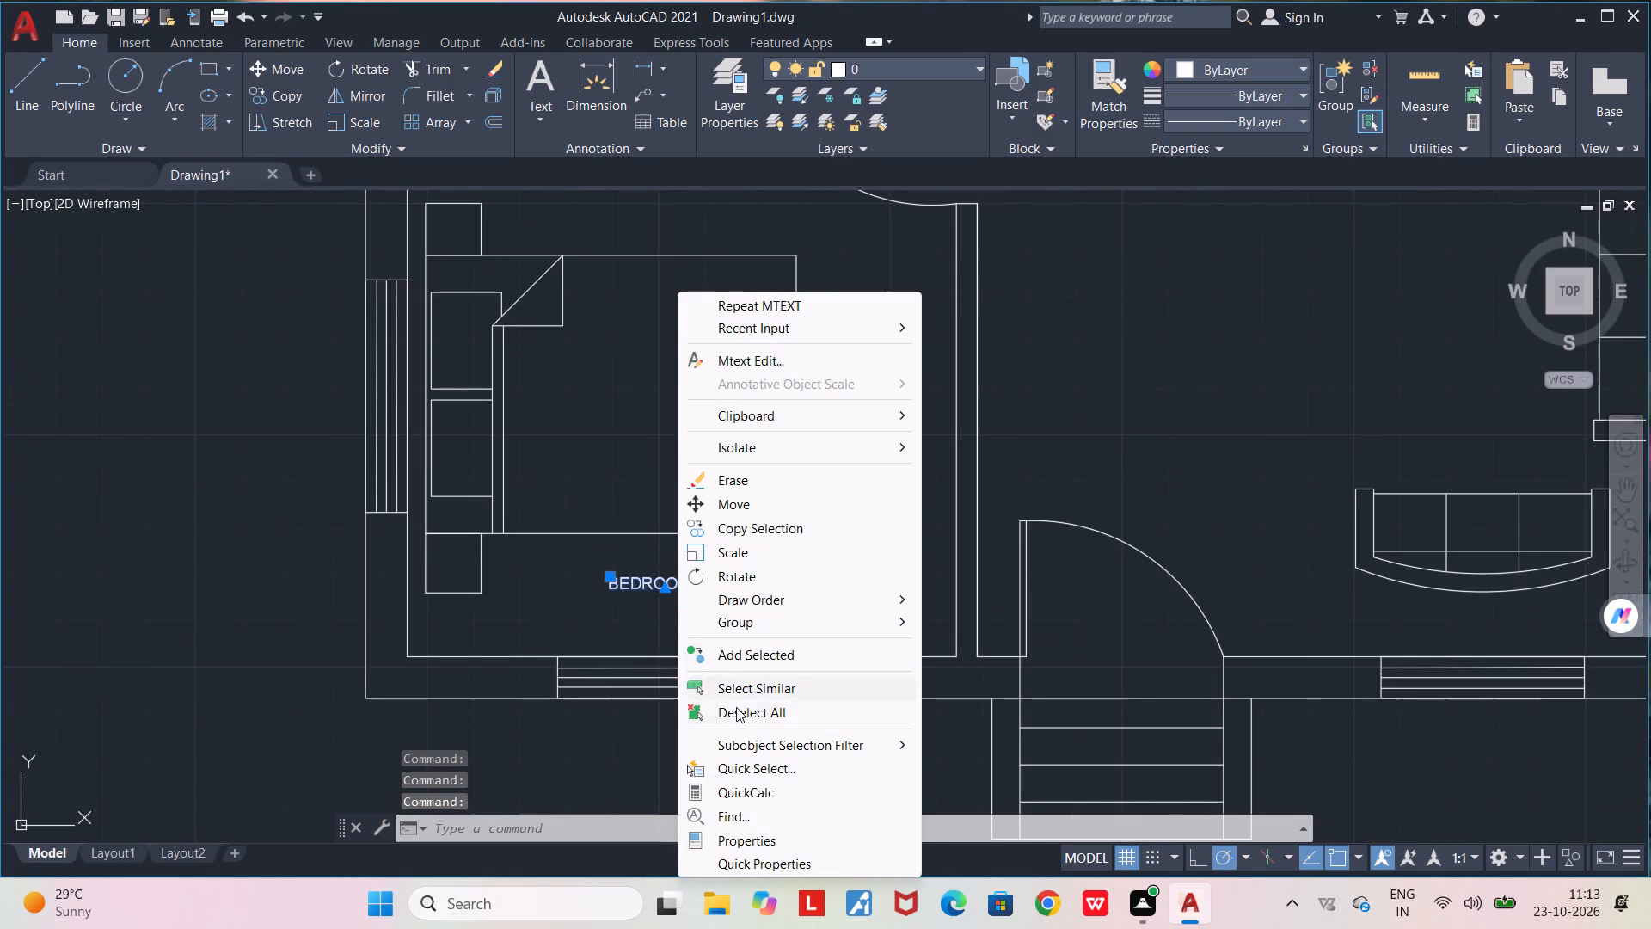
{"action": "left_click", "coordinate": [756, 844]}
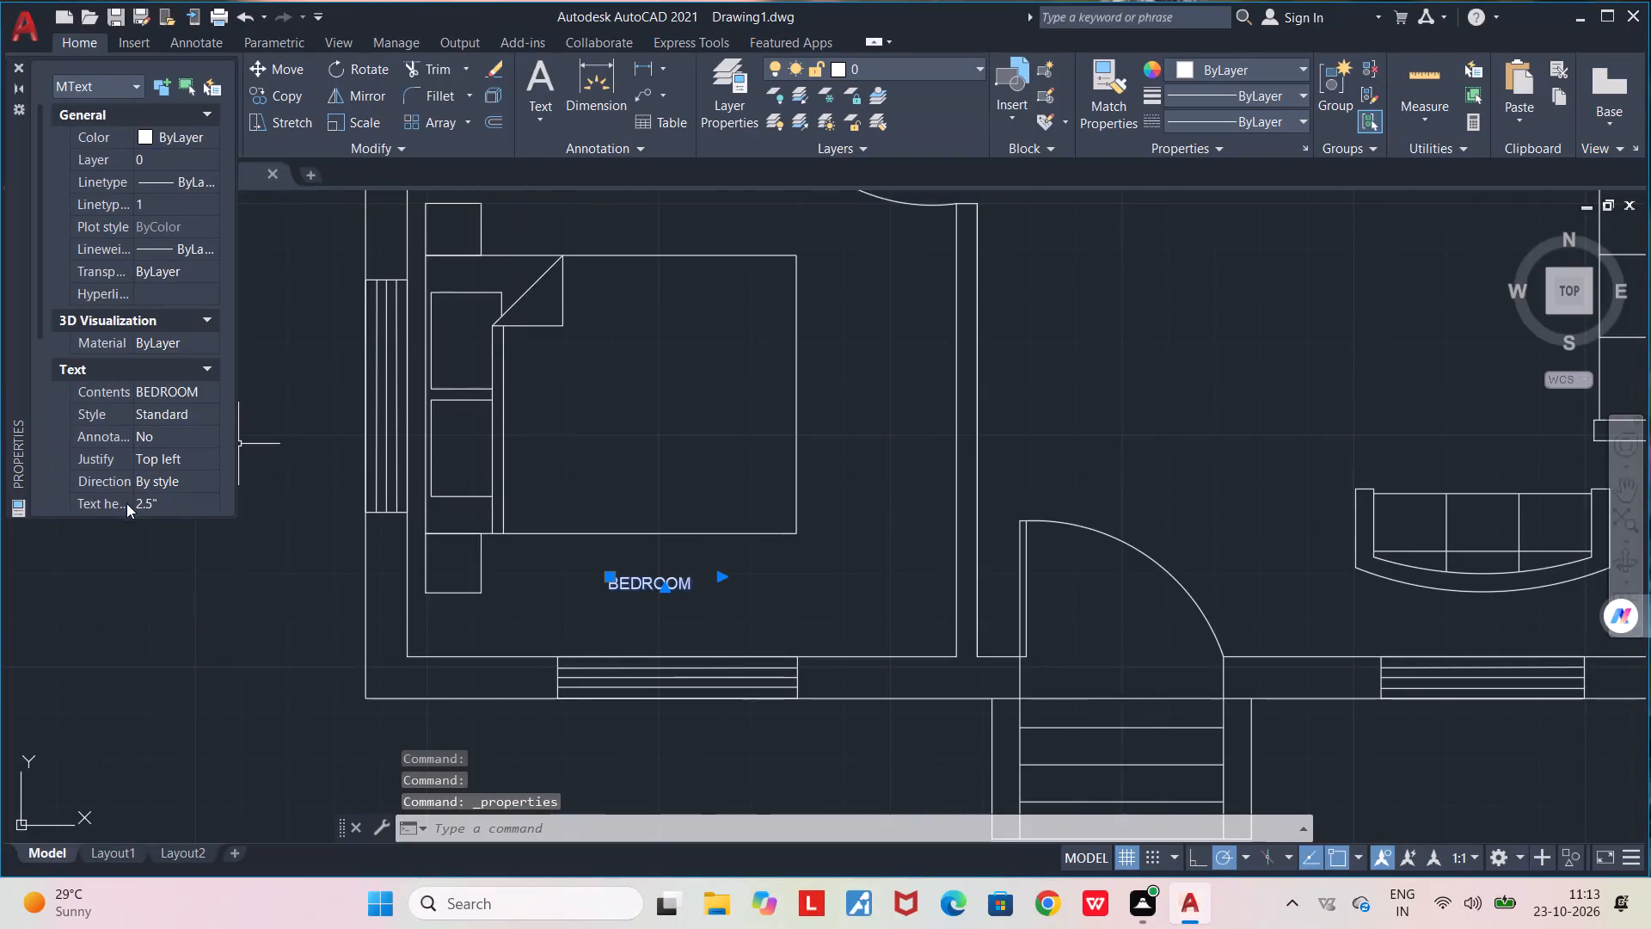
{"action": "left_click", "coordinate": [186, 506]}
{"action": "key", "text": "6"}
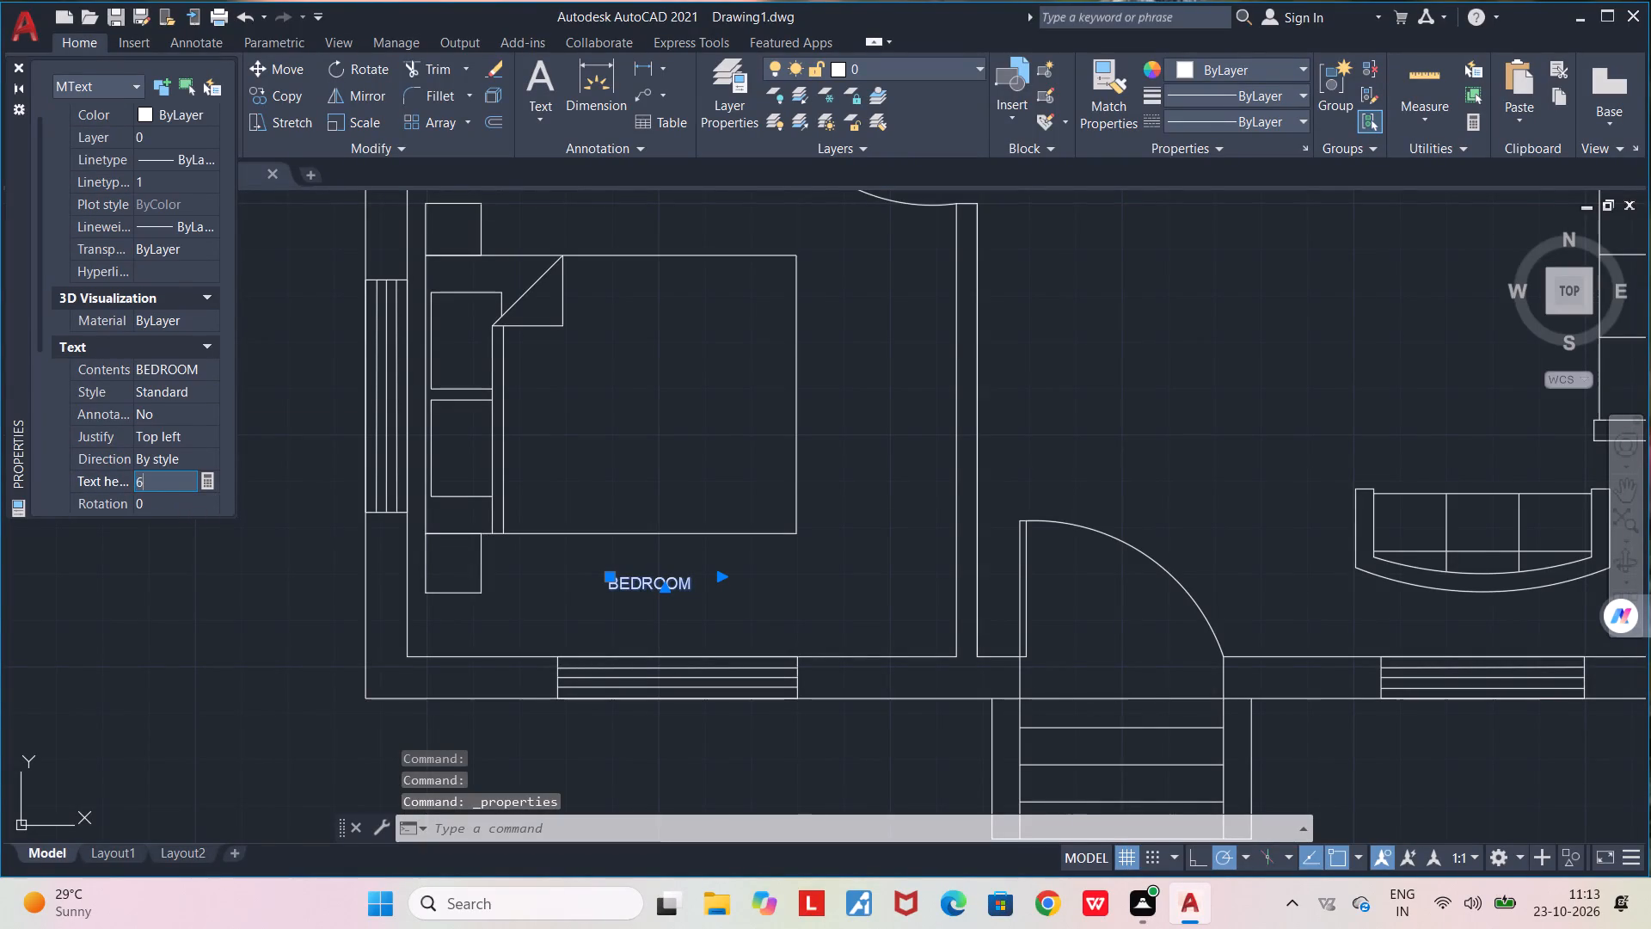
{"action": "key", "text": "shift+quotedbl"}
{"action": "key", "text": "Return"}
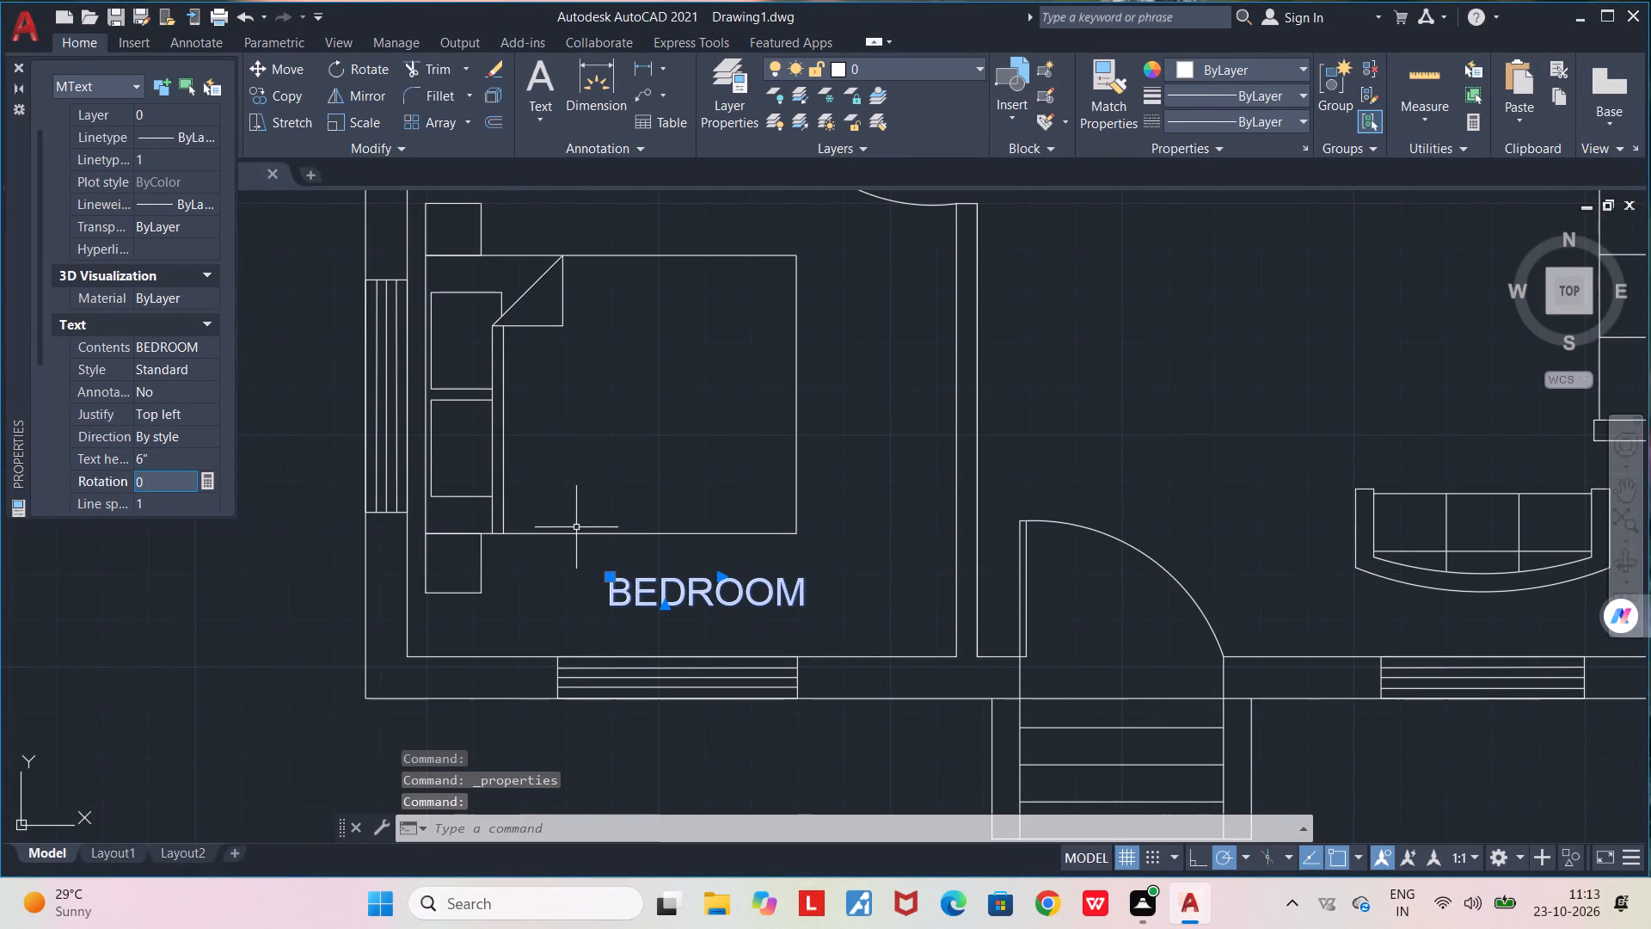
{"action": "scroll", "coordinate": [576, 527], "scroll_direction": "down", "scroll_amount": 2}
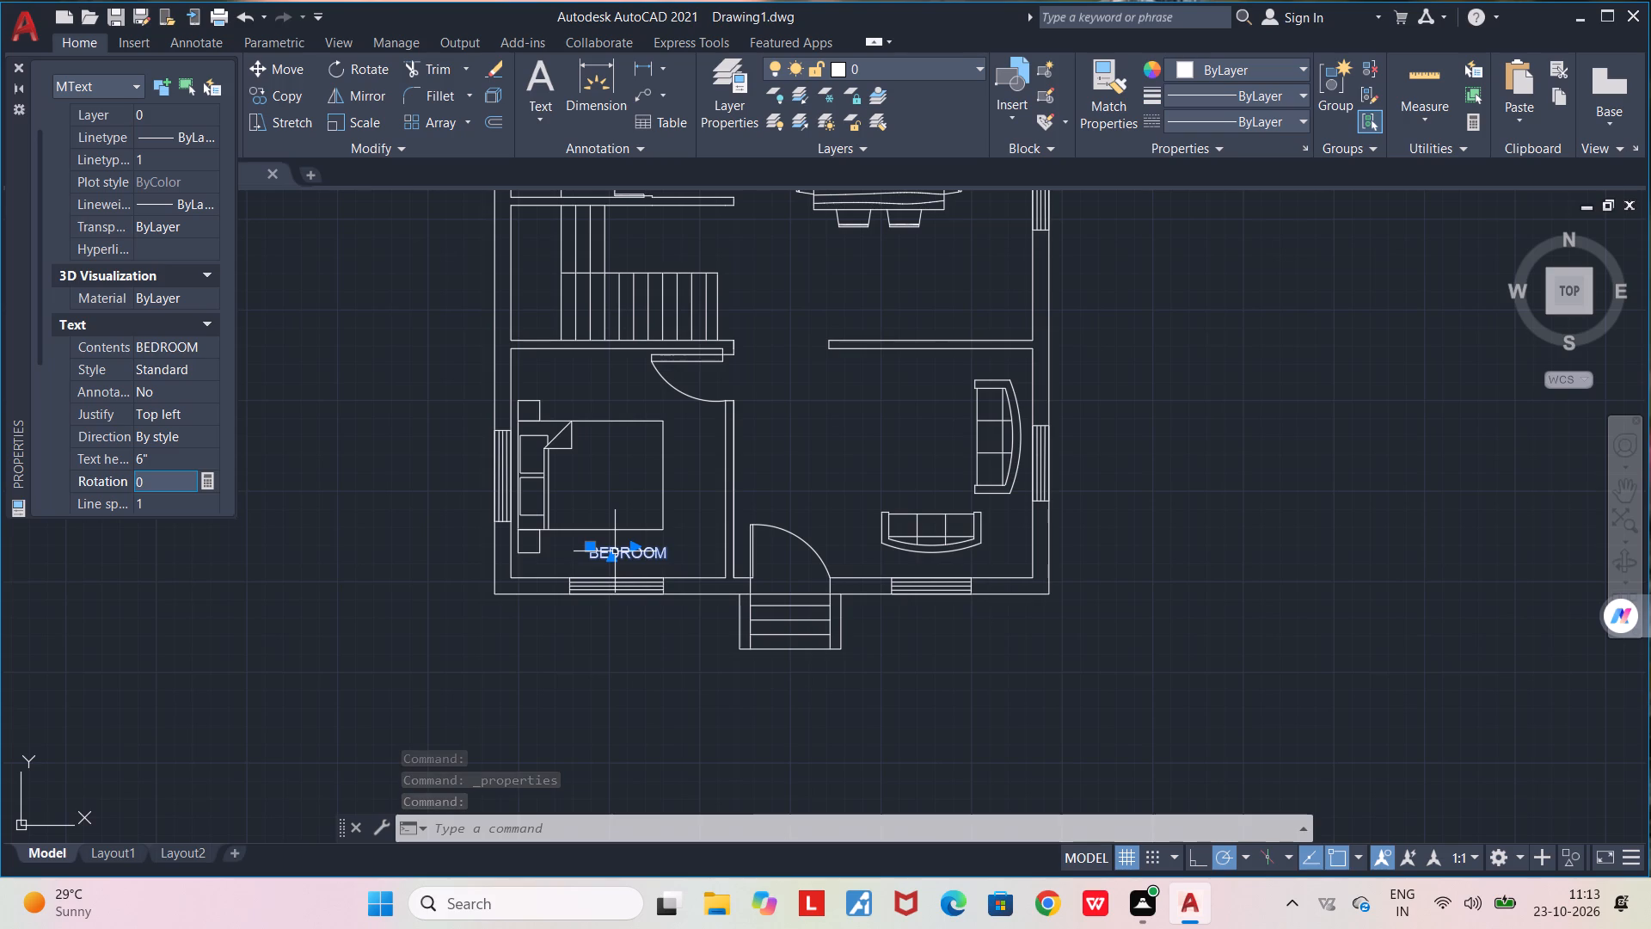
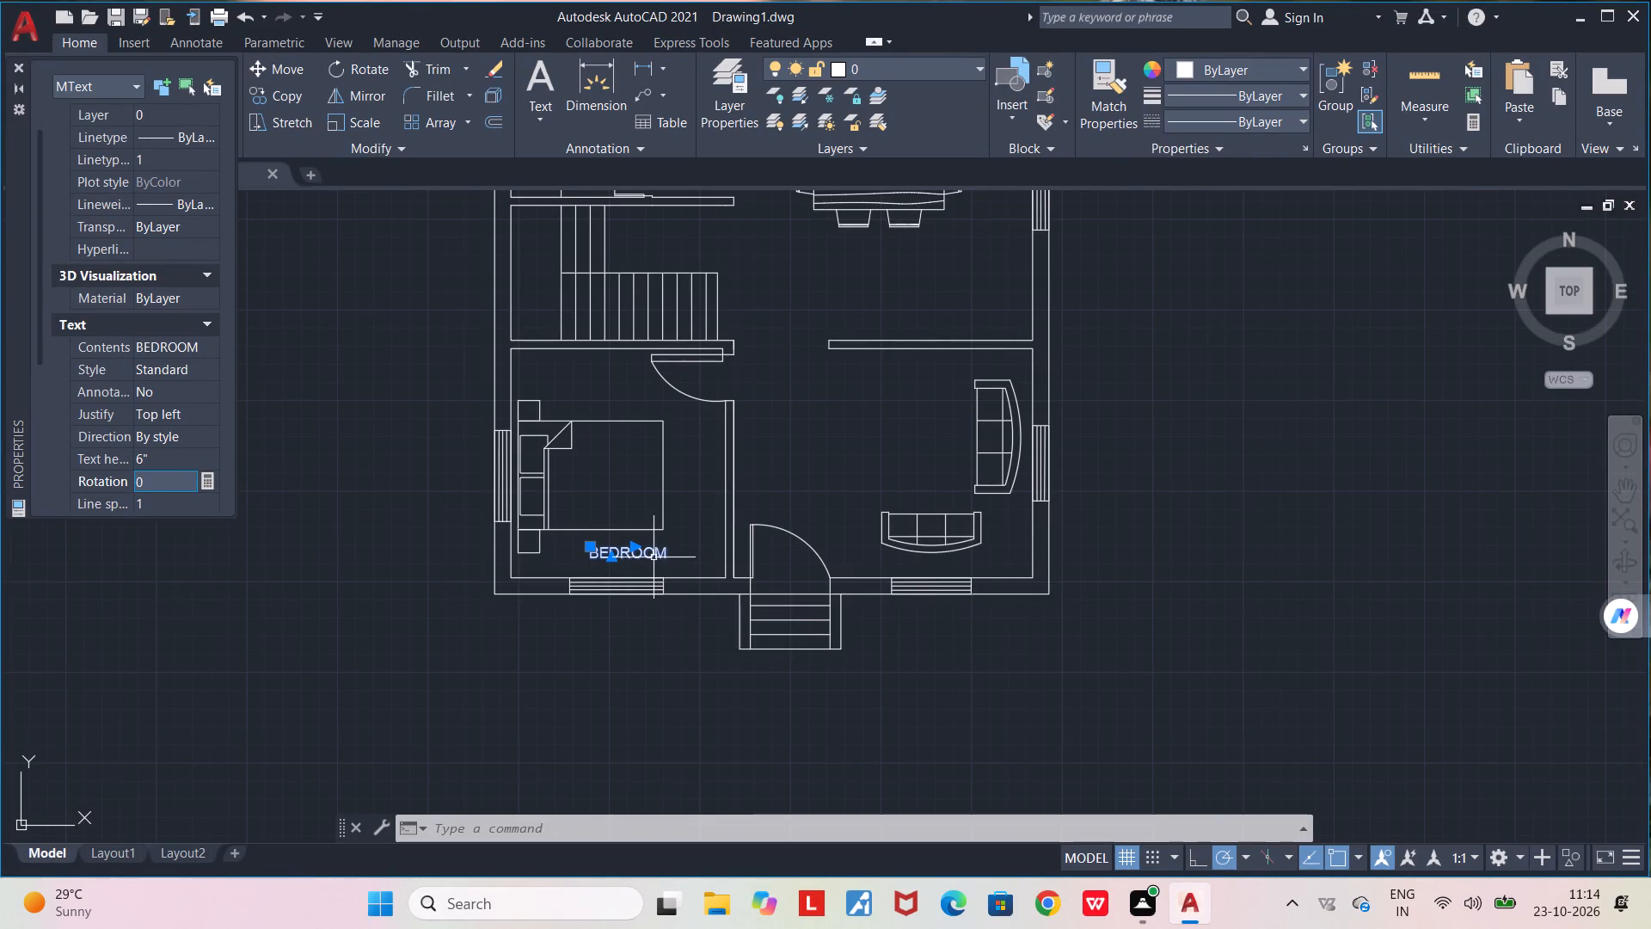
Copy the front bedroom's BEDROOM label and paste it on the open floor of the room with the two sofas.
{"action": "key", "text": "ctrl+c"}
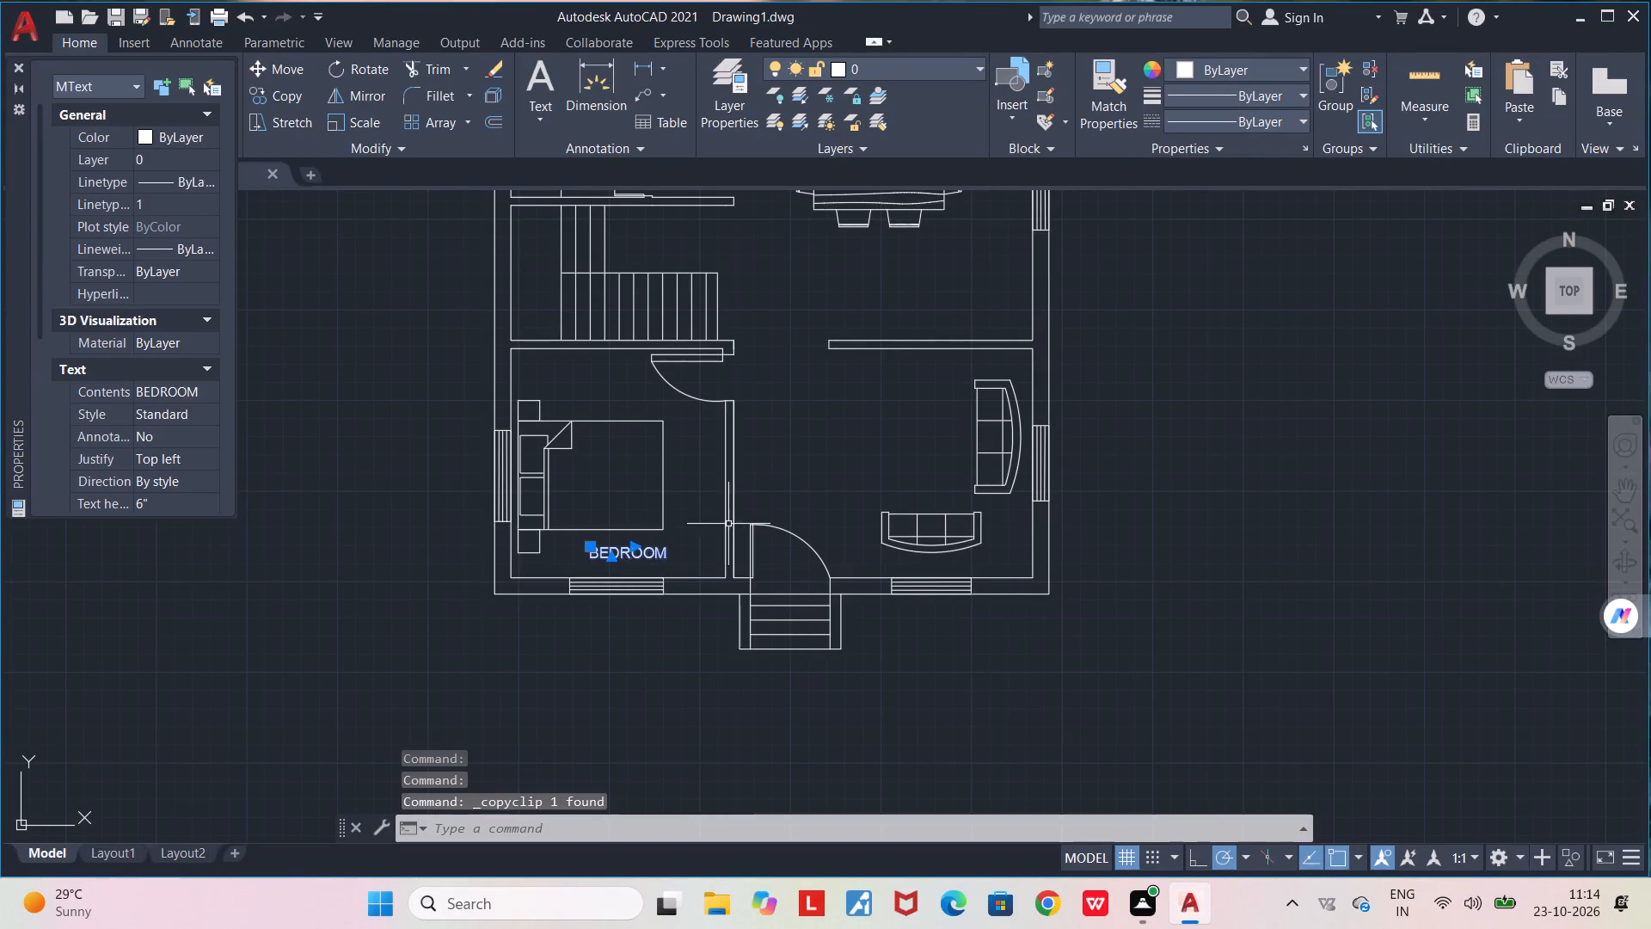
{"action": "scroll", "coordinate": [843, 486], "scroll_direction": "up", "scroll_amount": 2}
{"action": "middle_click_drag", "start_coordinate": [846, 511], "coordinate": [837, 650]}
{"action": "scroll", "coordinate": [849, 606], "scroll_direction": "up", "scroll_amount": 1}
{"action": "key", "text": "ctrl+v"}
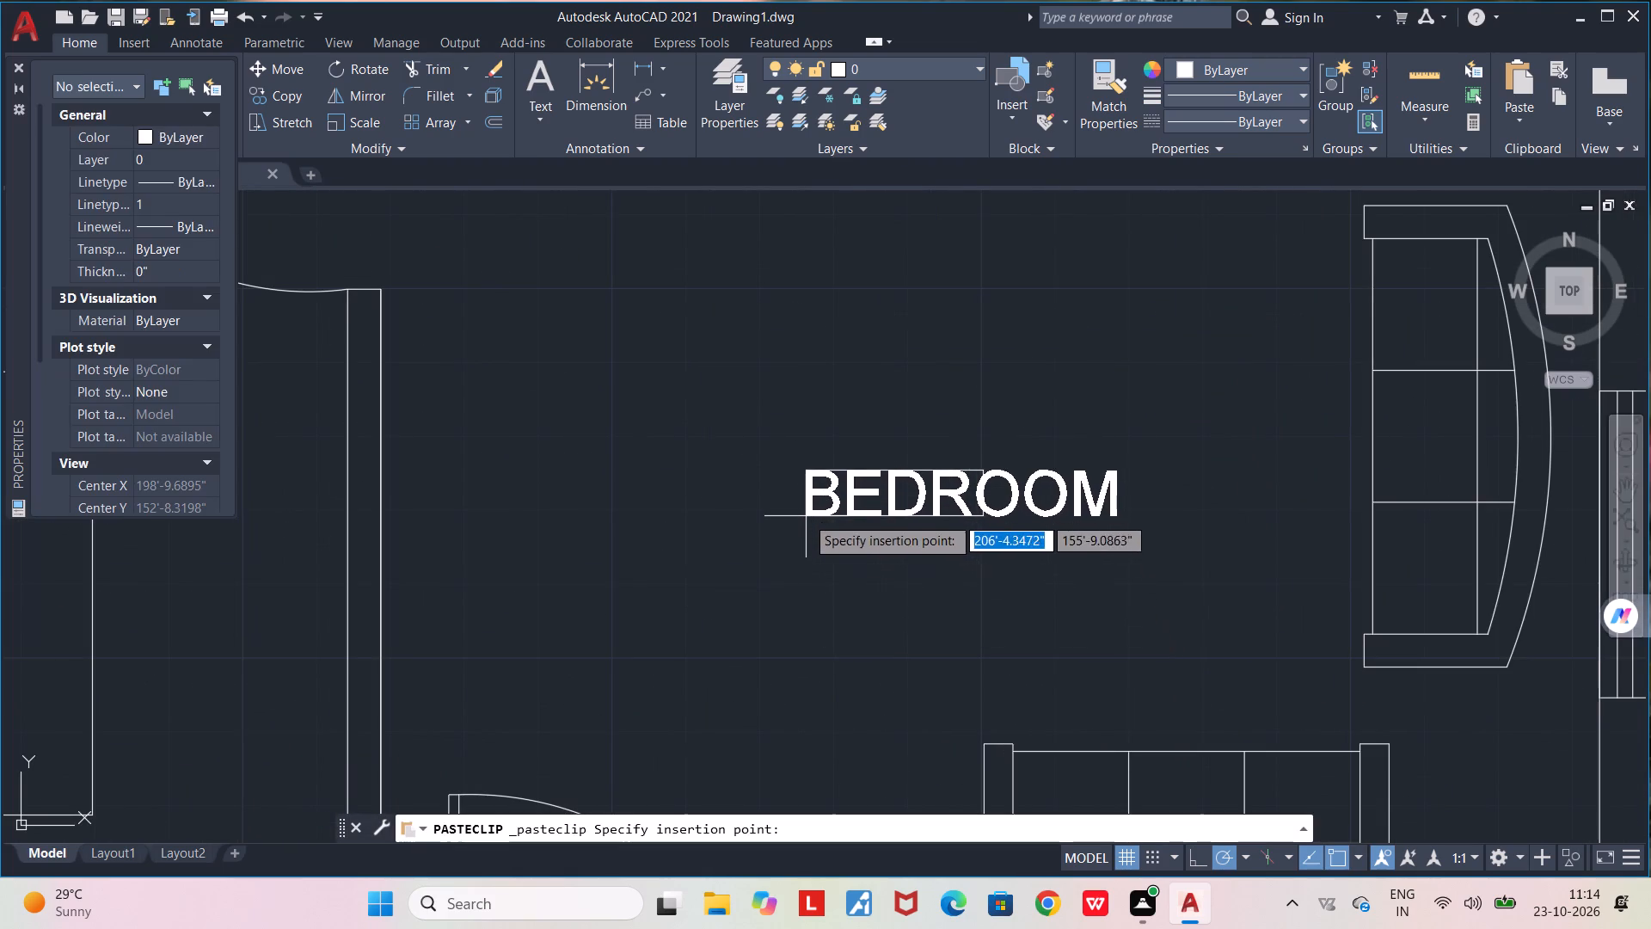
{"action": "left_click", "coordinate": [801, 513]}
Replace the text of the pasted label in the sofa room with DRAWING AREA.
{"action": "double_click", "coordinate": [1066, 496]}
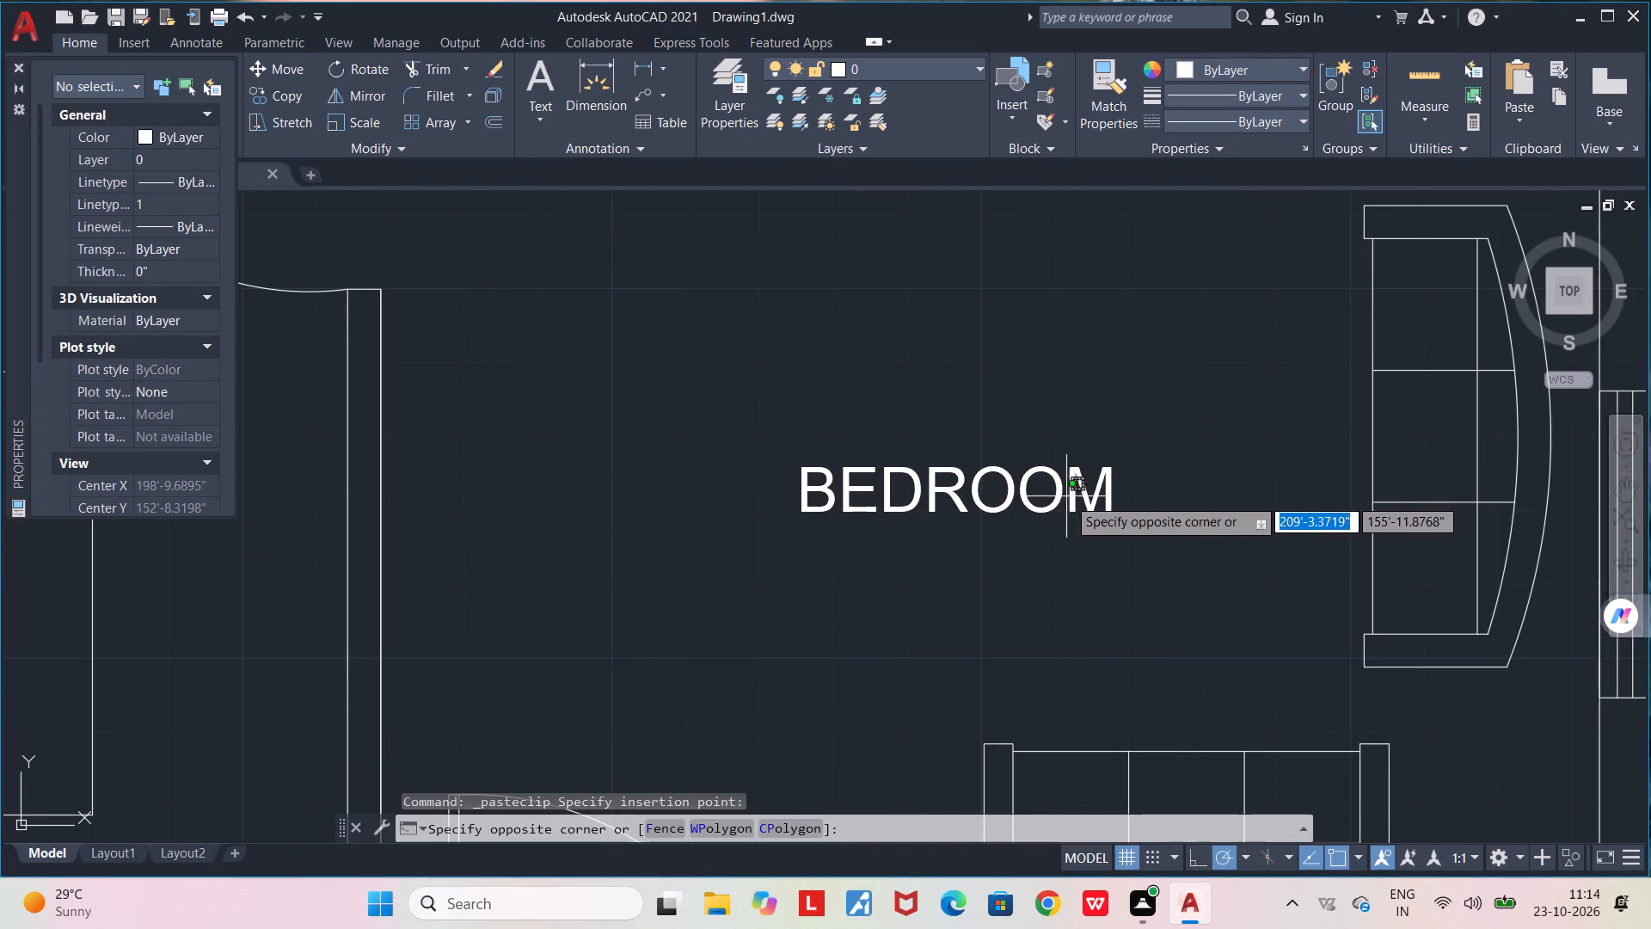
{"action": "double_click", "coordinate": [1069, 489]}
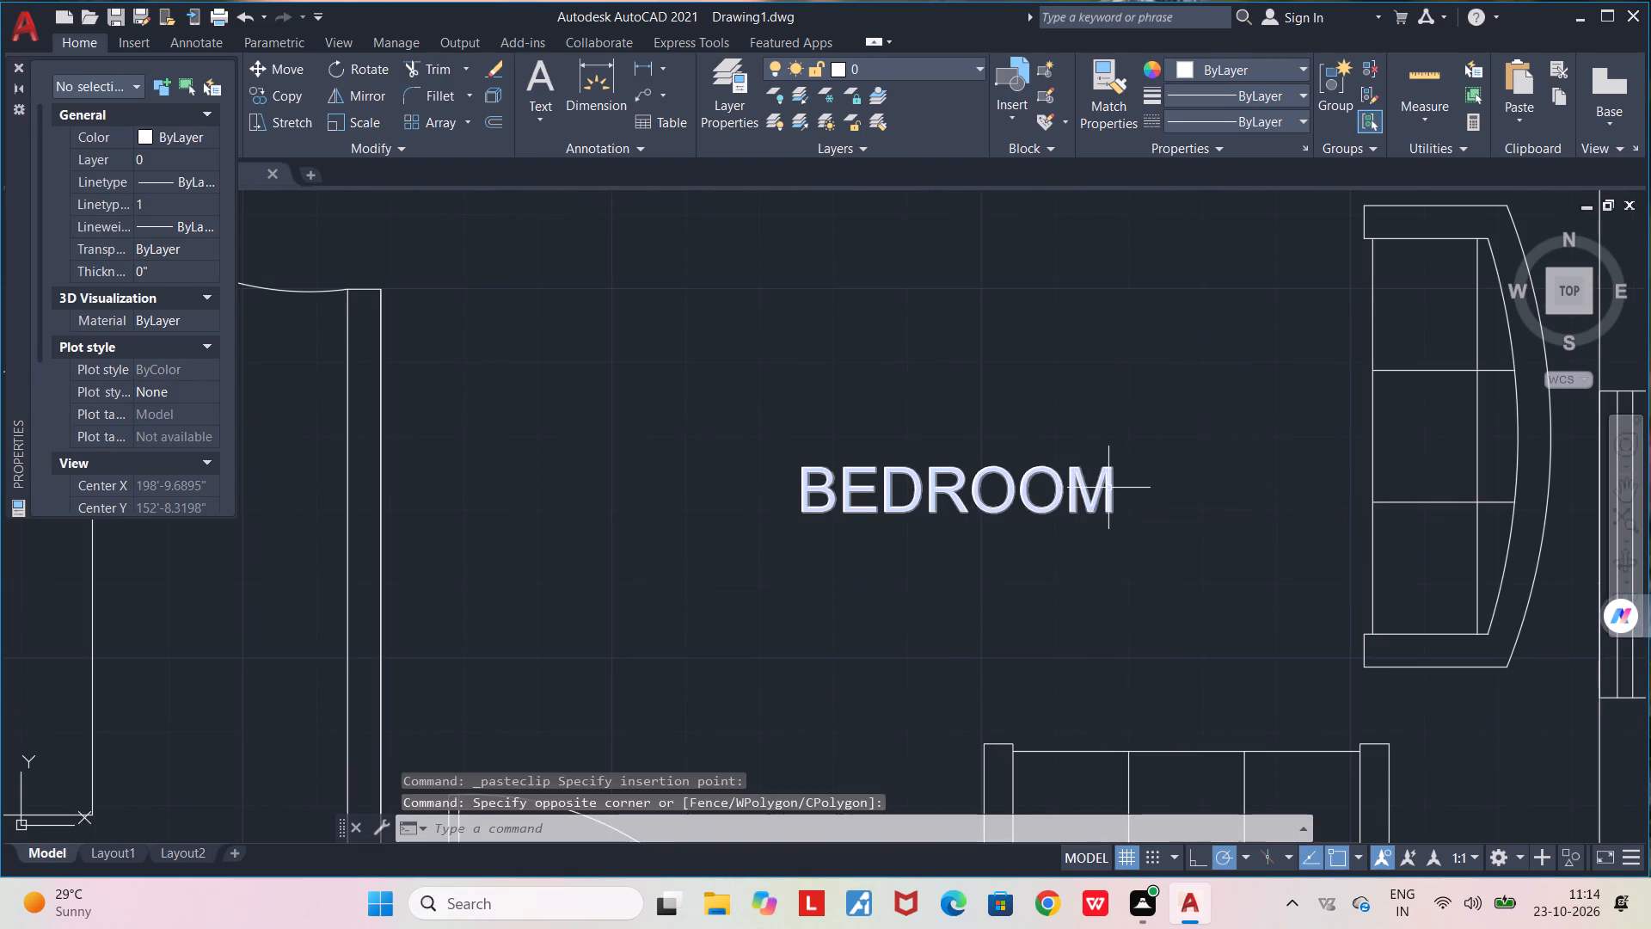
{"action": "double_click", "coordinate": [1110, 488]}
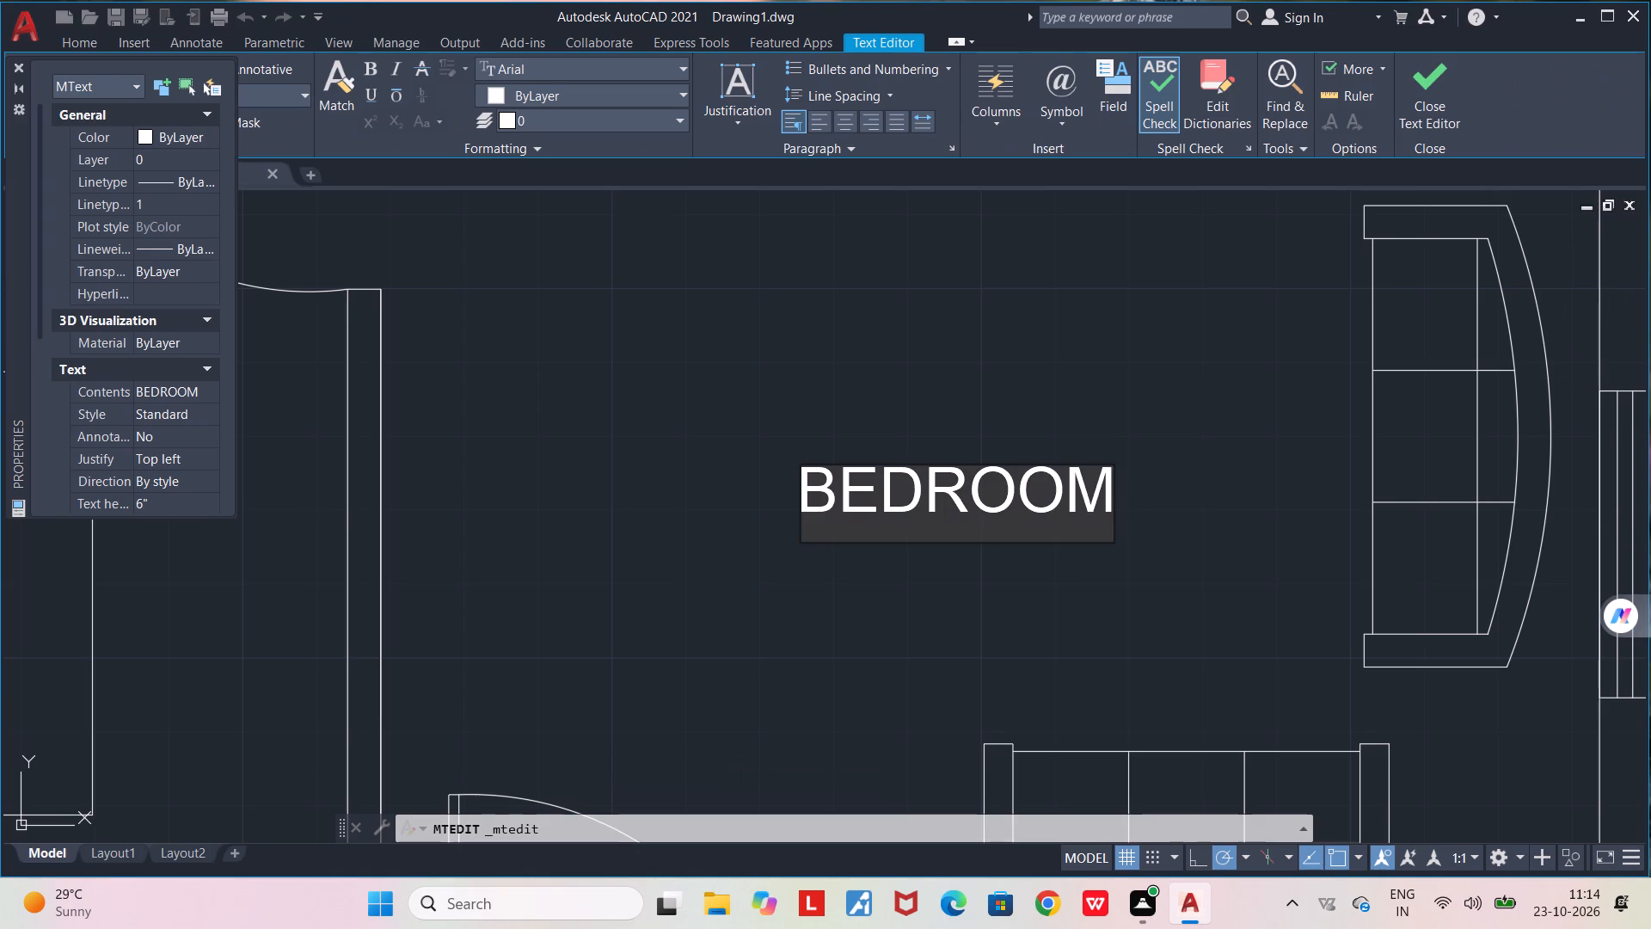
{"action": "key", "text": "BackSpace"}
{"action": "key", "text": "BackSpace"}
{"action": "key", "text": "BackSpace"}
{"action": "key", "text": "BackSpace"}
{"action": "key", "text": "BackSpace"}
{"action": "key", "text": "BackSpace"}
{"action": "key", "text": "BackSpace"}
{"action": "key", "text": "BackSpace"}
{"action": "key", "text": "BackSpace"}
{"action": "key", "text": "BackSpace"}
{"action": "key", "text": "BackSpace"}
{"action": "key", "text": "BackSpace"}
{"action": "key", "text": "BackSpace"}
{"action": "key", "text": "BackSpace"}
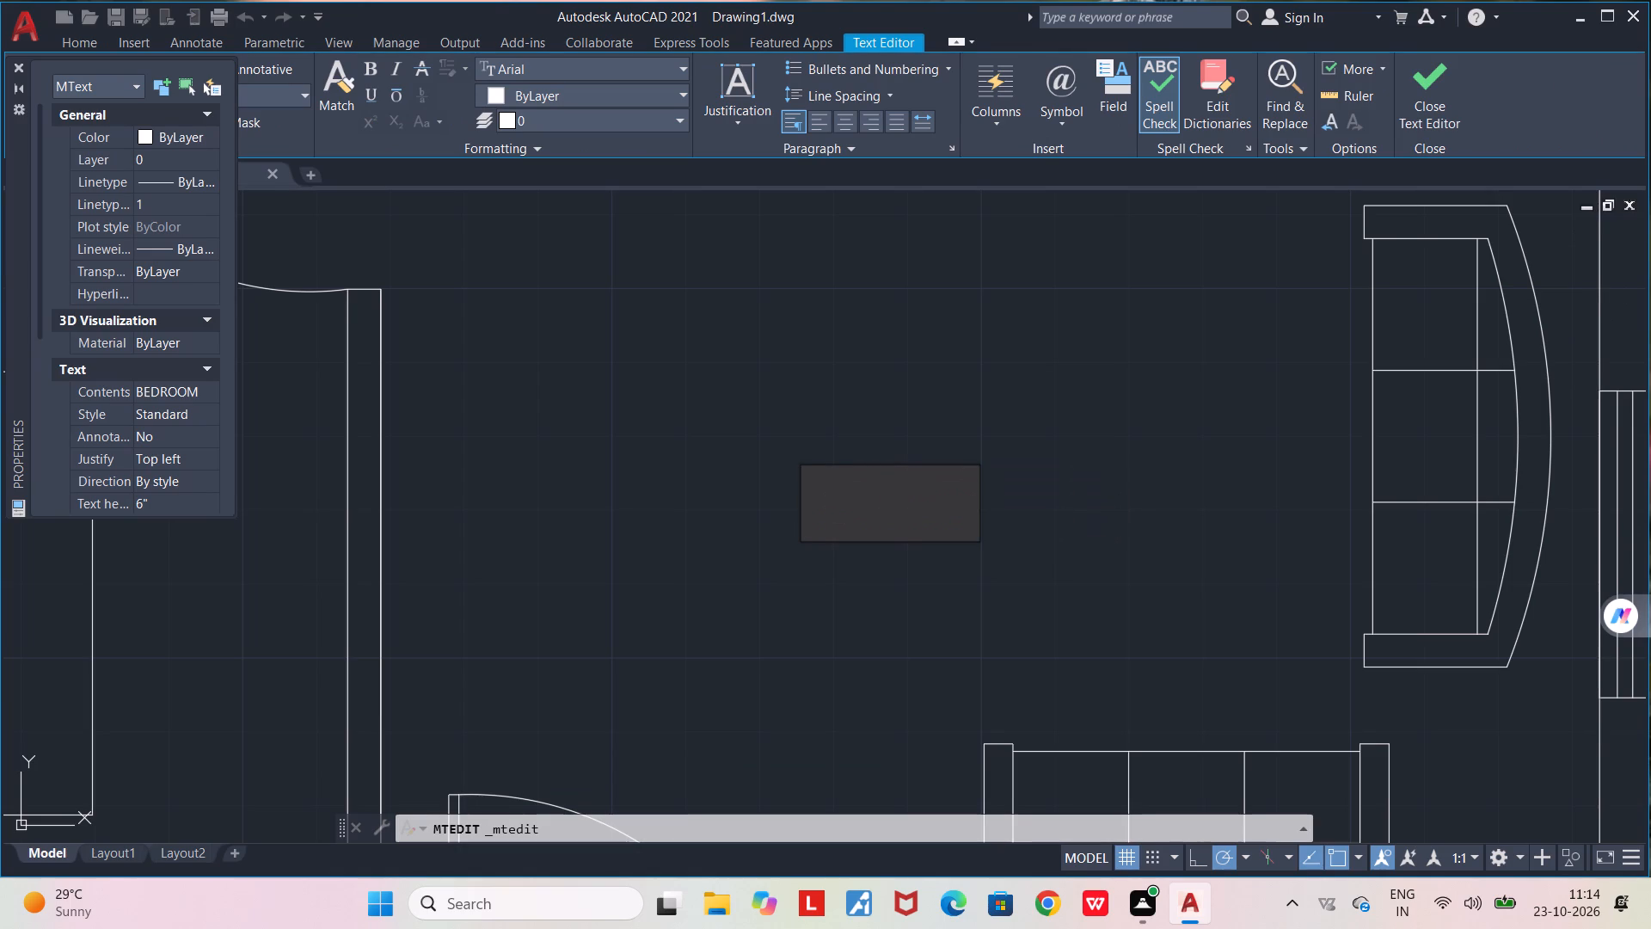
{"action": "type", "text": "DR"}
{"action": "type", "text": "AWI"}
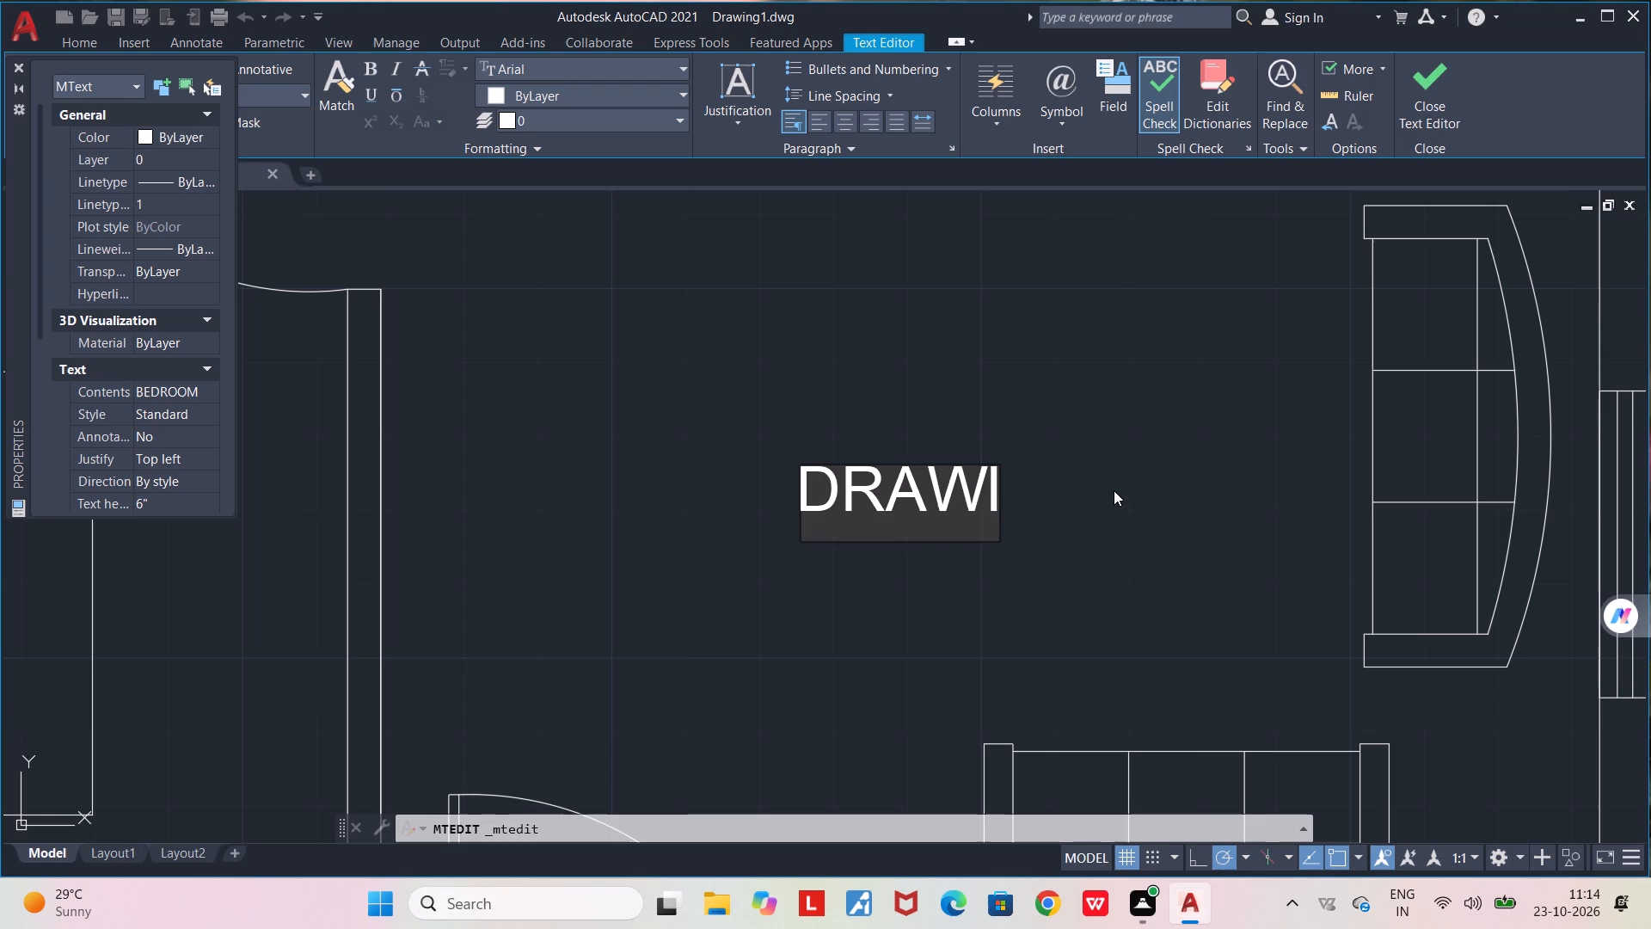
{"action": "key", "text": "n"}
{"action": "type", "text": "G"}
{"action": "key", "text": "space"}
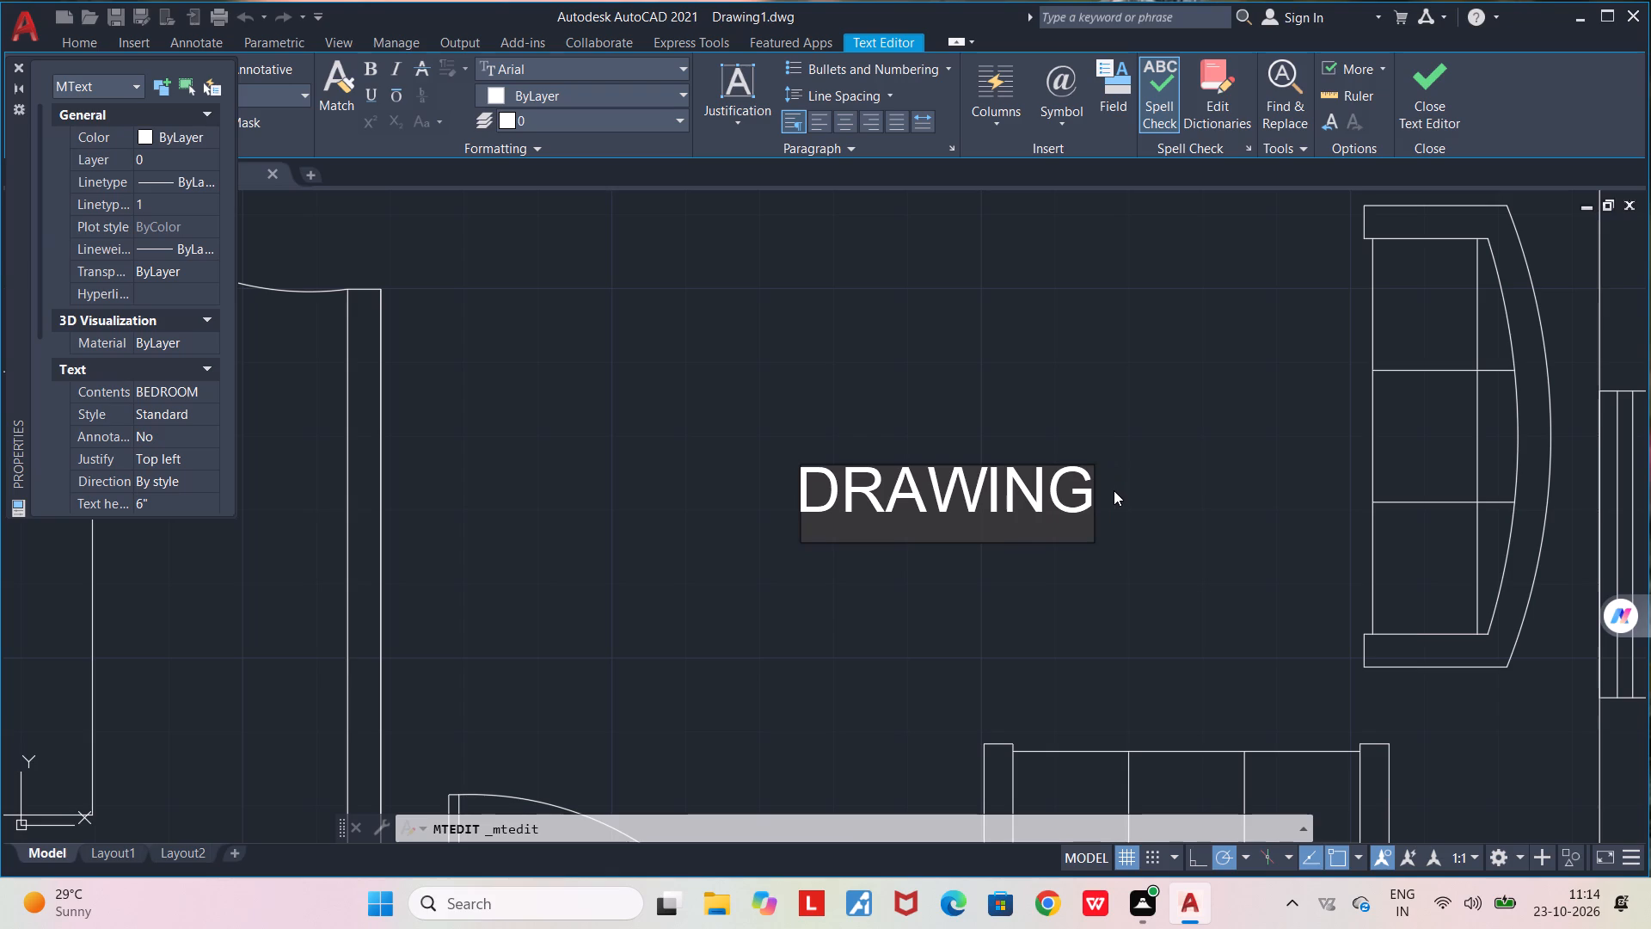
{"action": "type", "text": "AREA"}
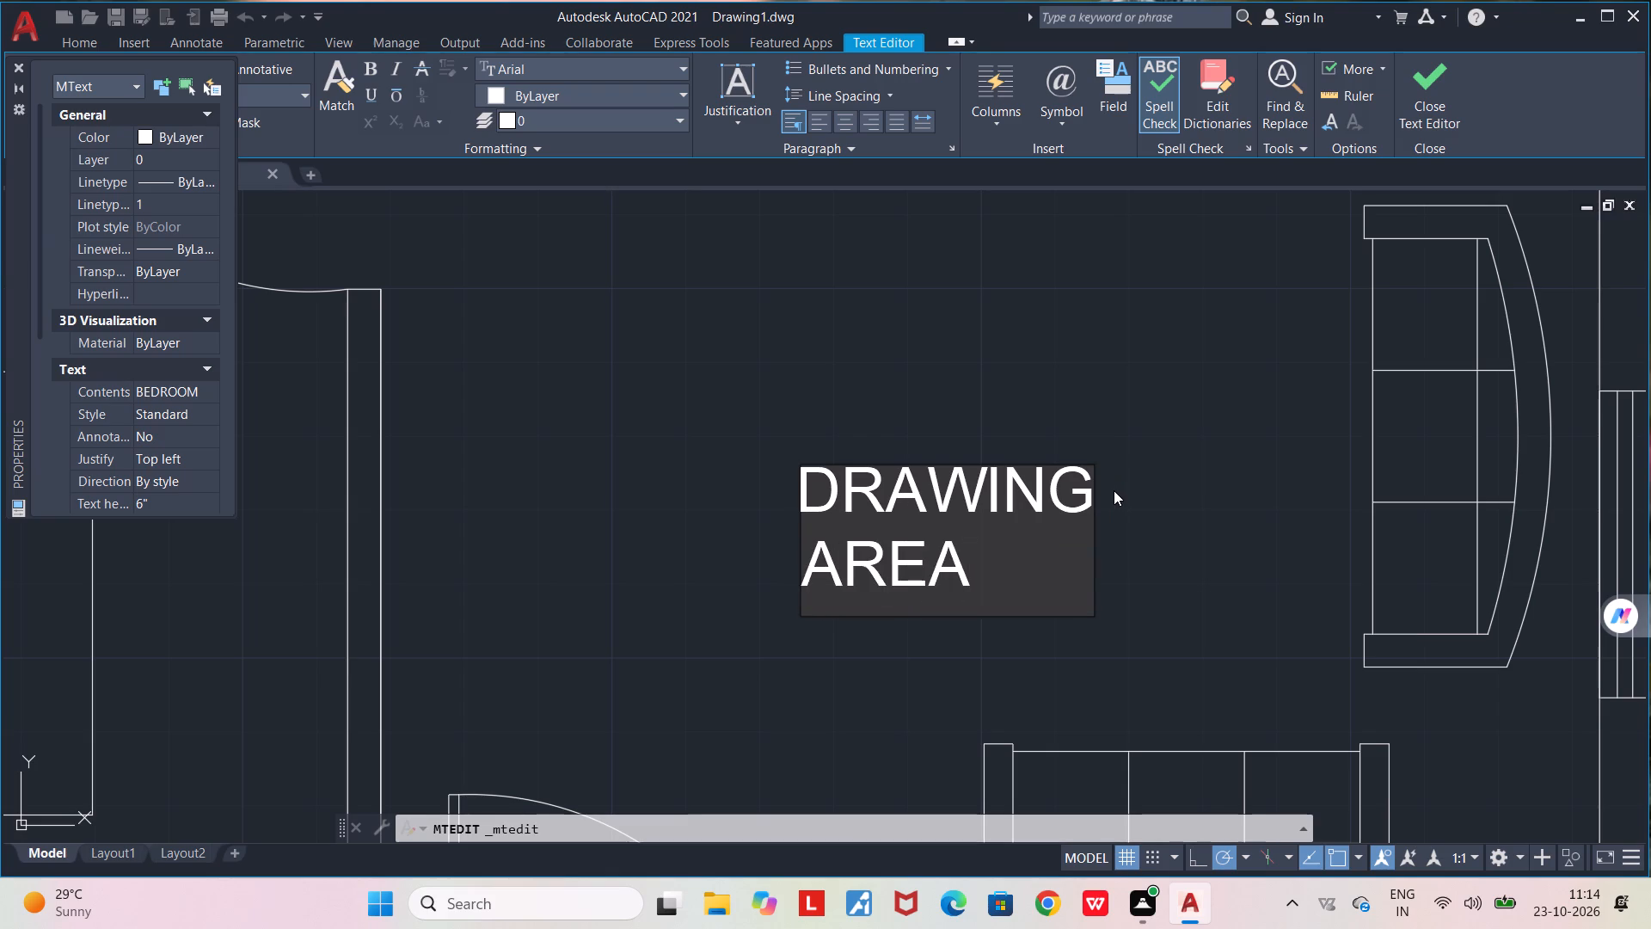
{"action": "left_click", "coordinate": [1114, 400]}
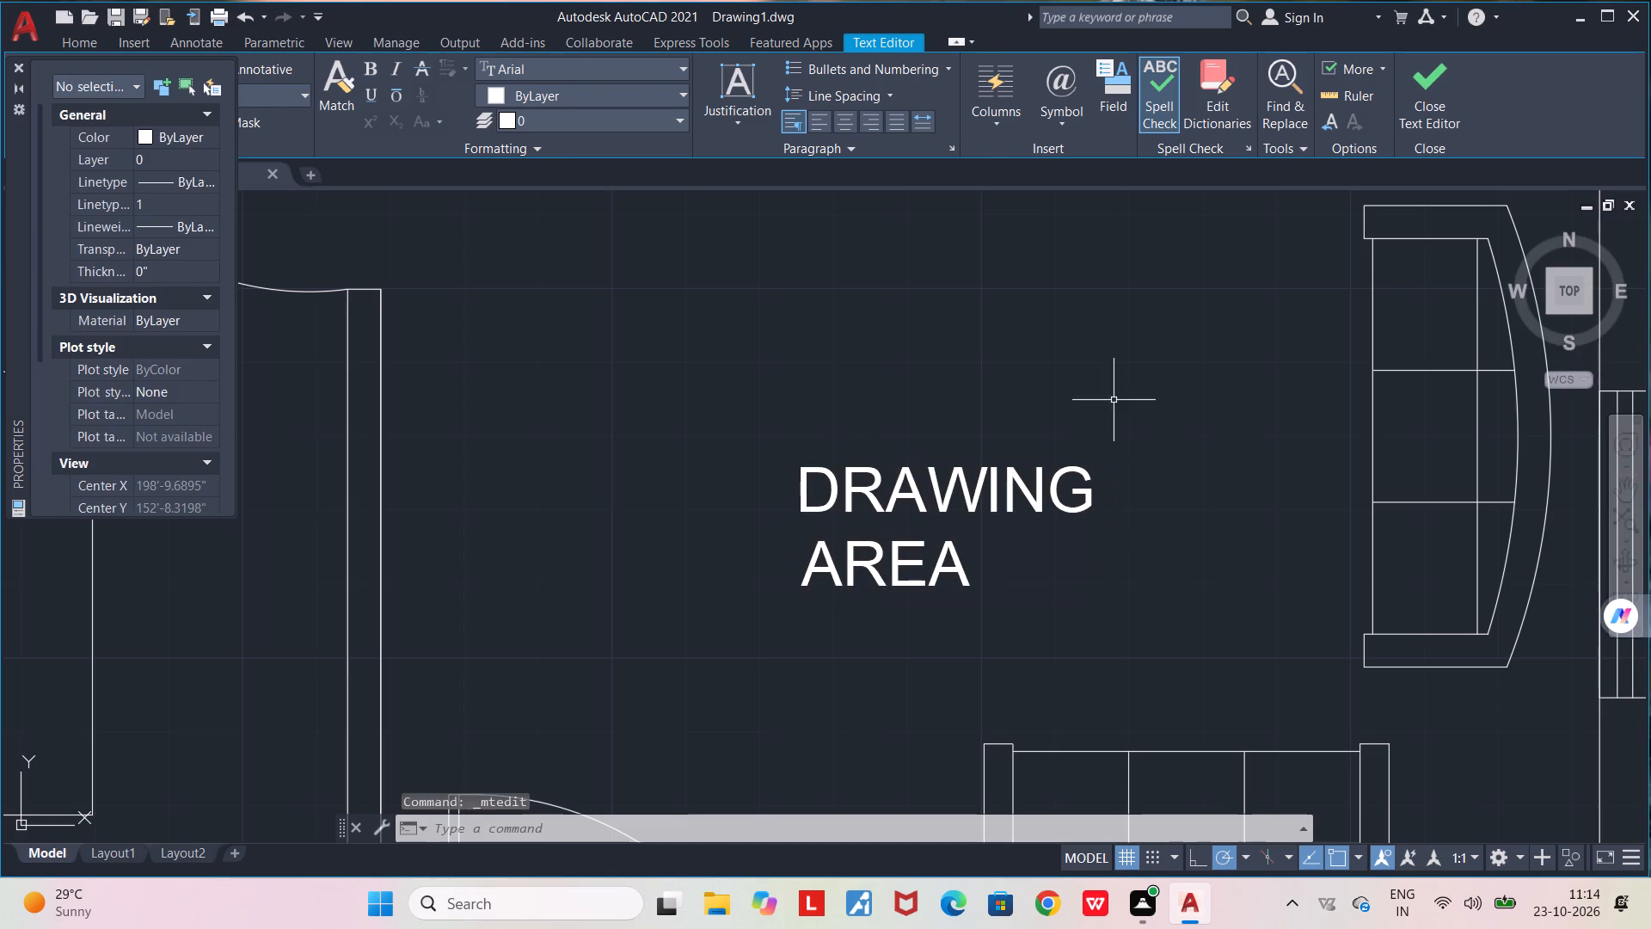
Widen the DRAWING AREA label's text frame so both words fit on a single line.
{"action": "left_click", "coordinate": [991, 495]}
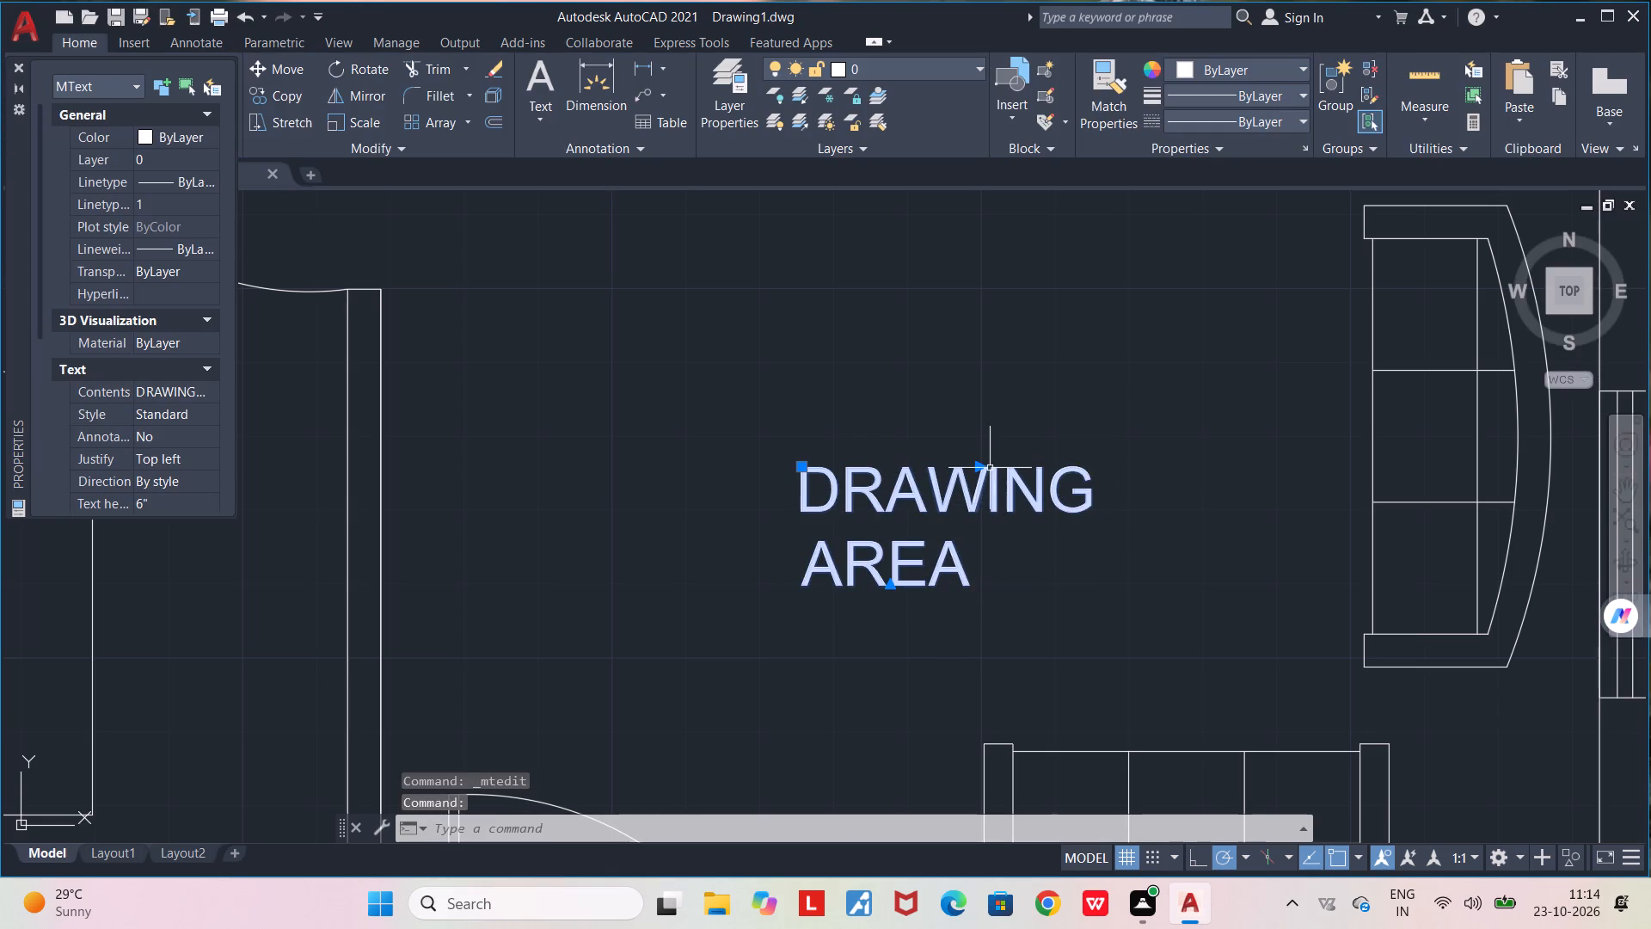
{"action": "left_click", "coordinate": [981, 467]}
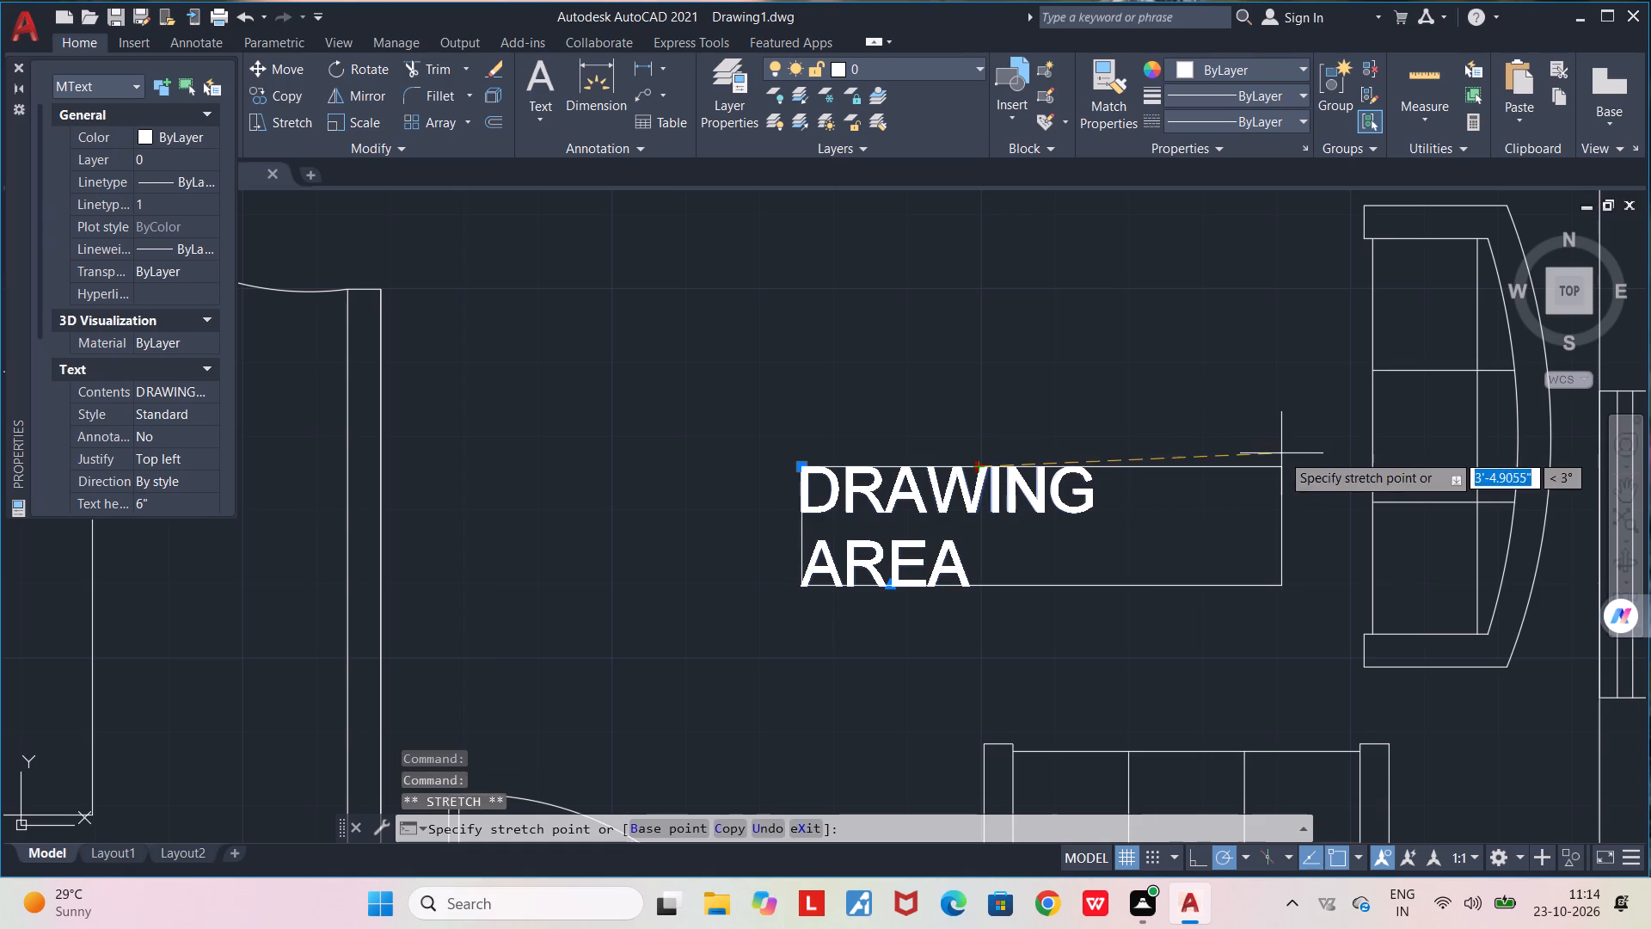
{"action": "left_click", "coordinate": [1296, 471]}
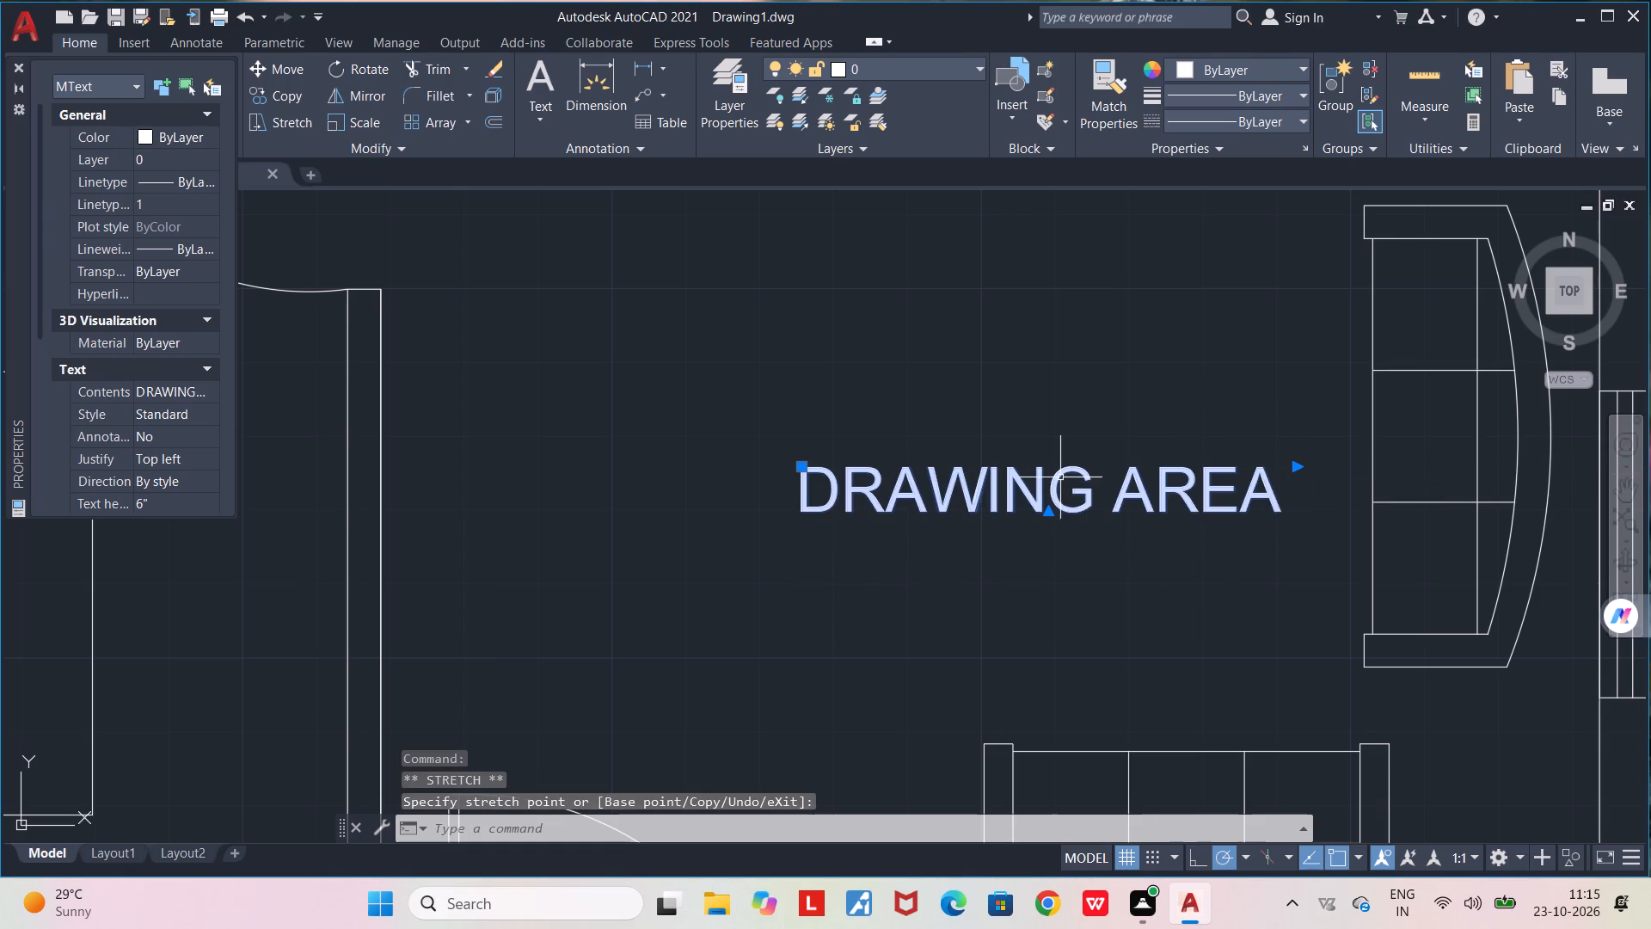
Move the DRAWING AREA label away from the sofas, up and toward the middle of the room's open floor.
{"action": "left_click_drag", "start_coordinate": [1054, 476], "coordinate": [909, 419]}
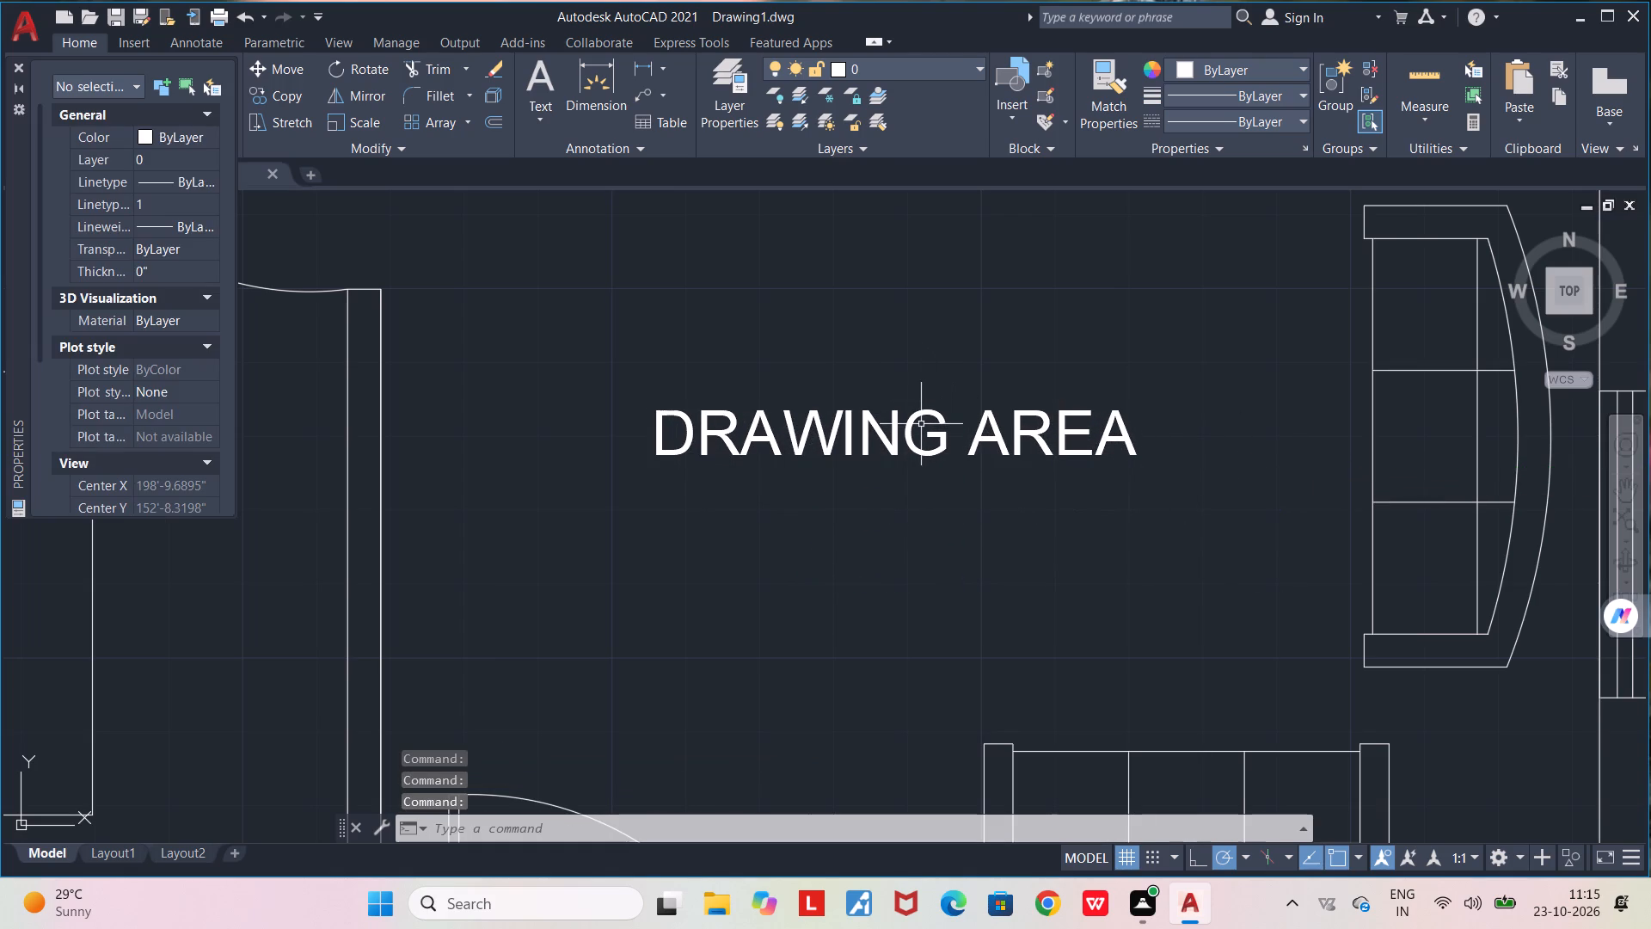
{"action": "scroll", "coordinate": [921, 424], "scroll_direction": "down", "scroll_amount": 2}
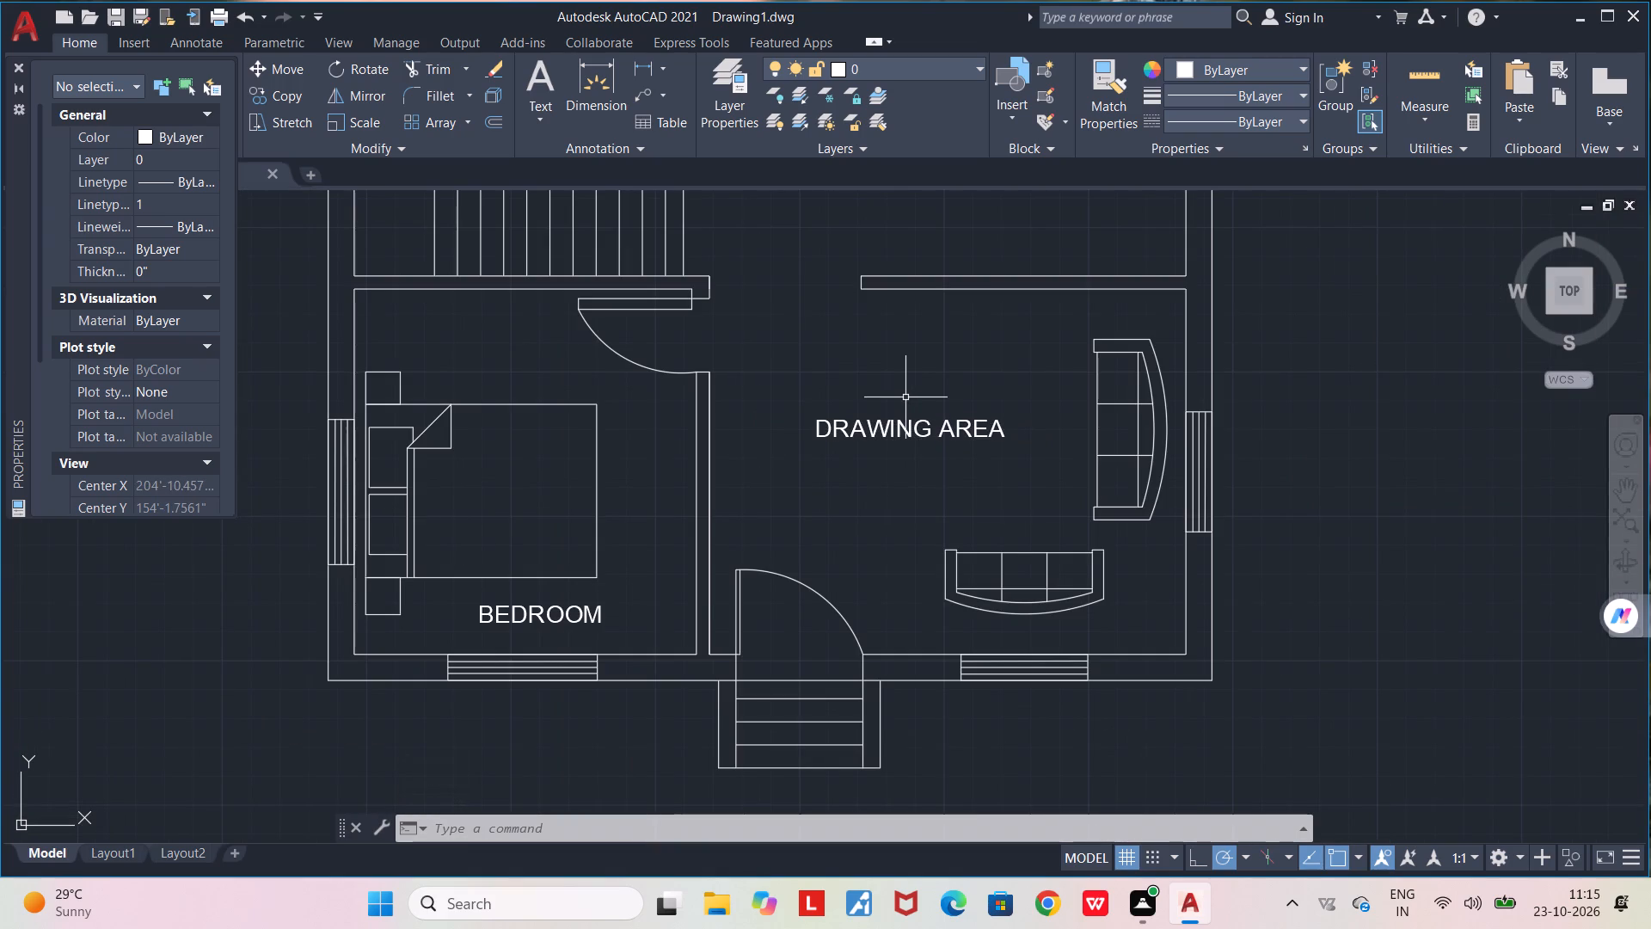
{"action": "scroll", "coordinate": [892, 426], "scroll_direction": "up", "scroll_amount": 2}
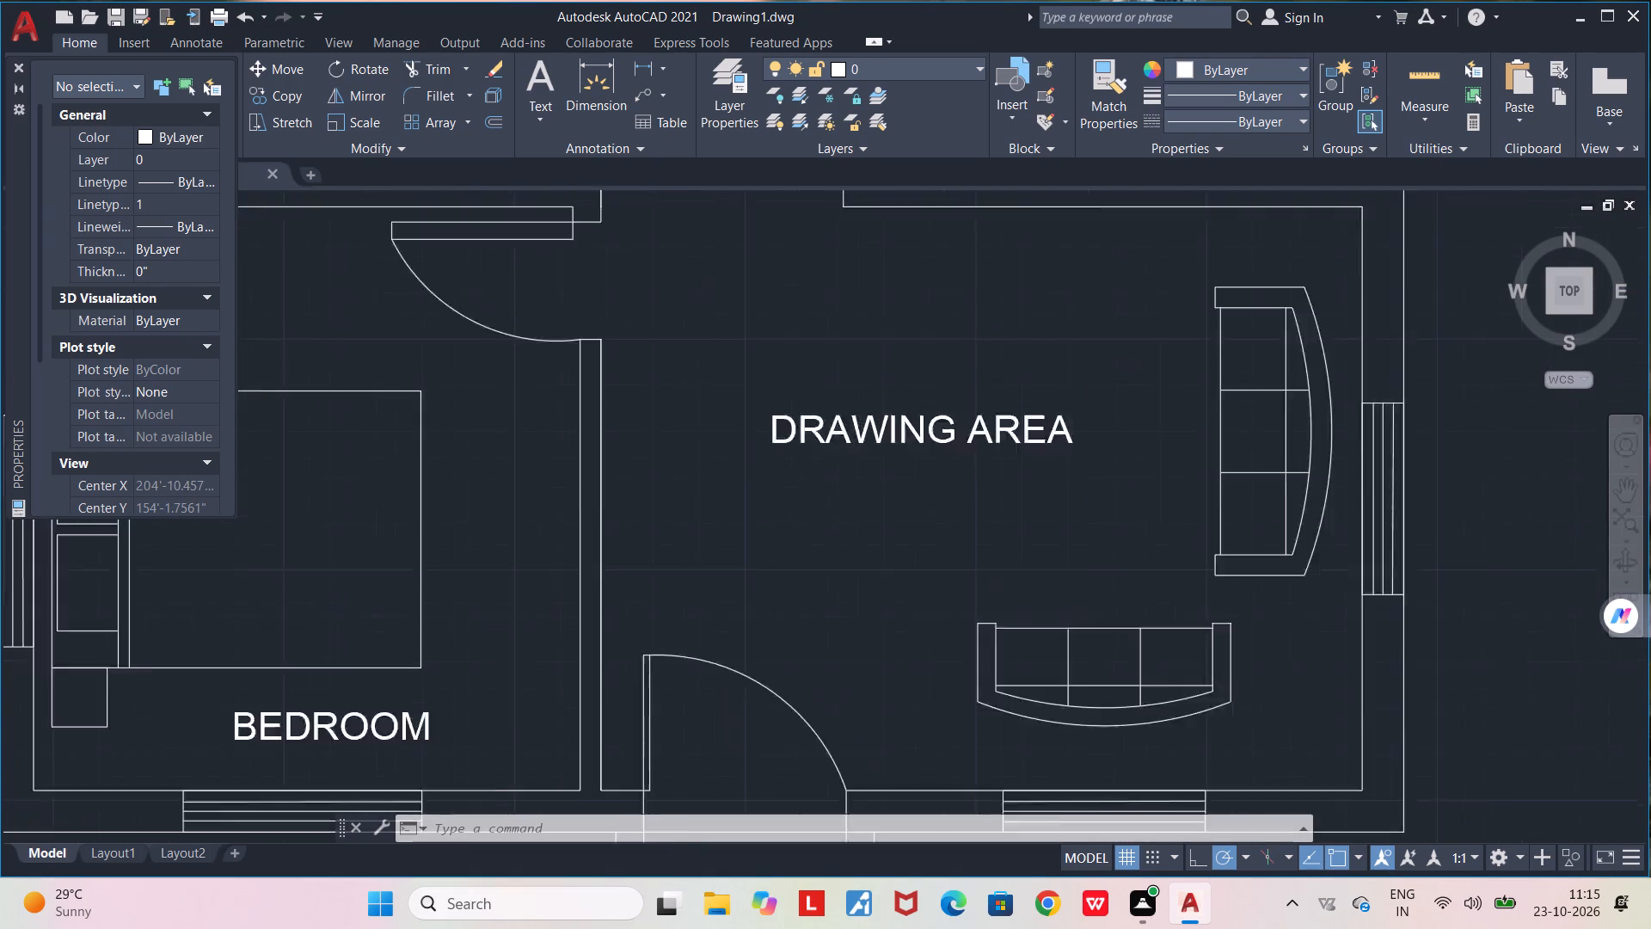
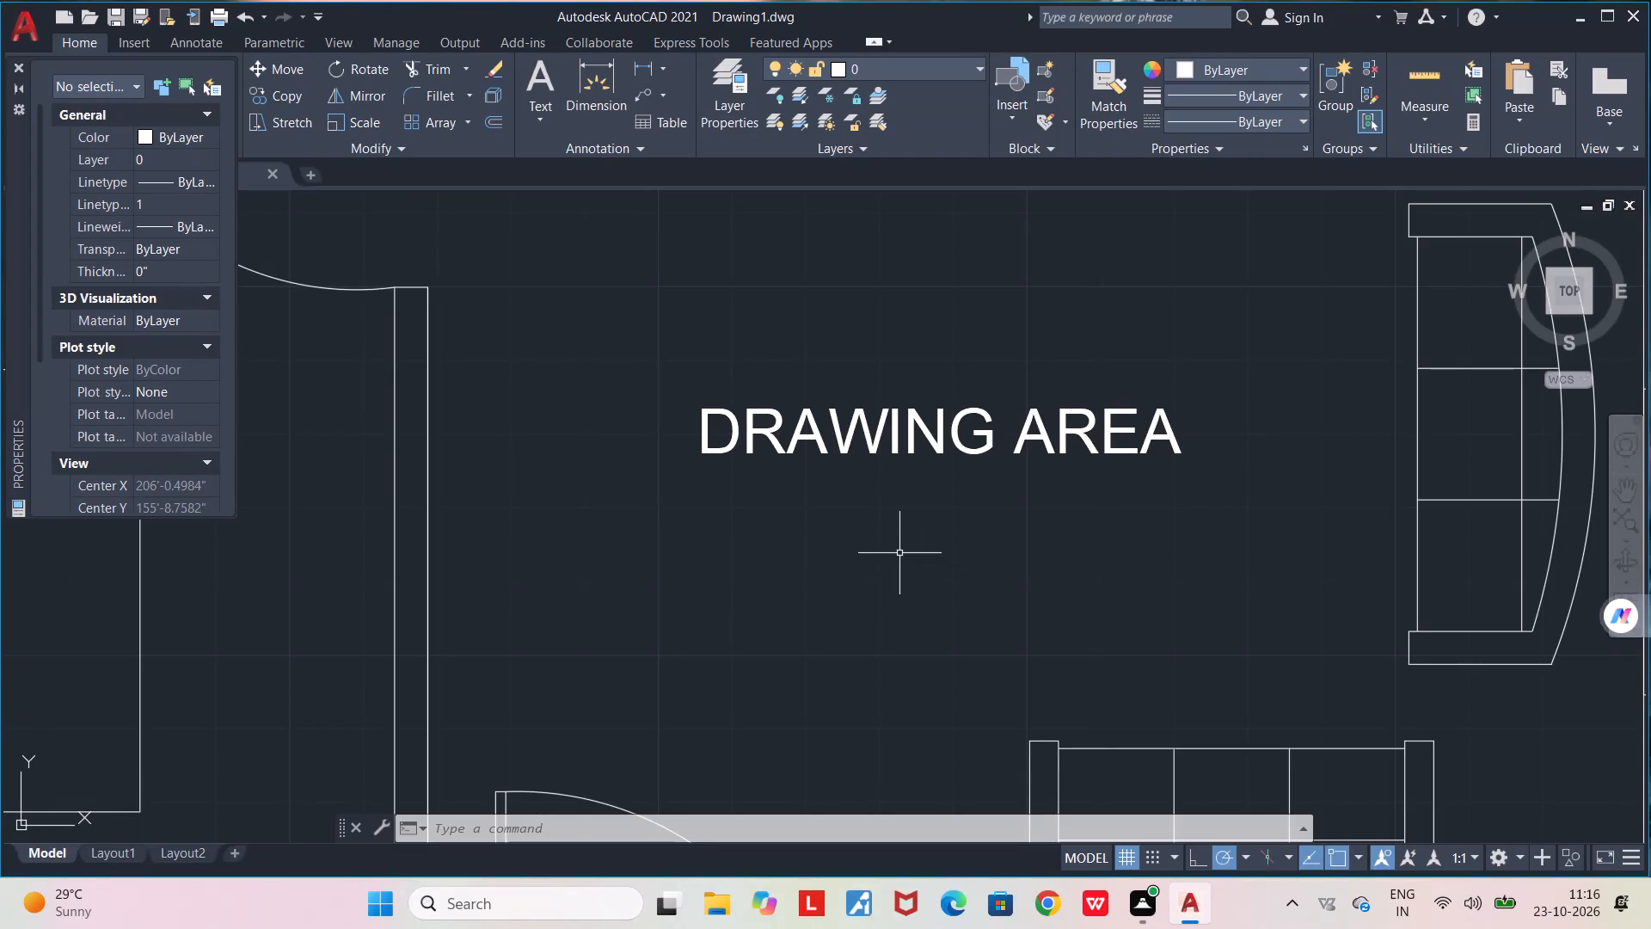
Paste the copied BEDROOM label on the open floor just above the dining table.
{"action": "scroll", "coordinate": [927, 573], "scroll_direction": "down", "scroll_amount": 3}
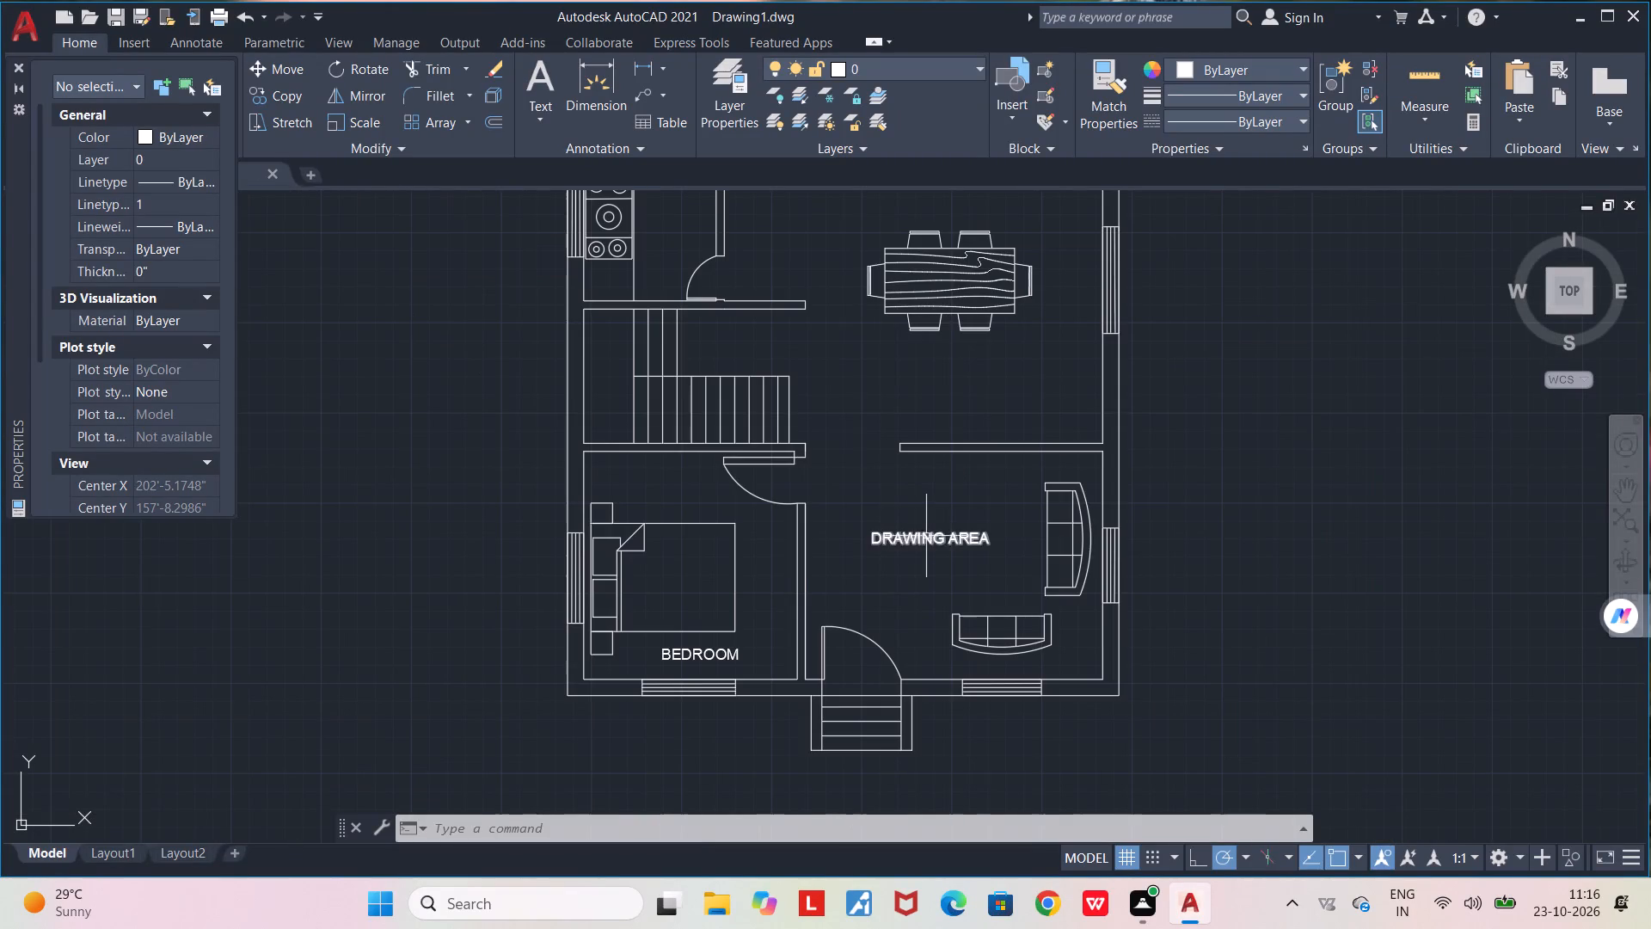
{"action": "middle_click_drag", "start_coordinate": [884, 409], "coordinate": [883, 612]}
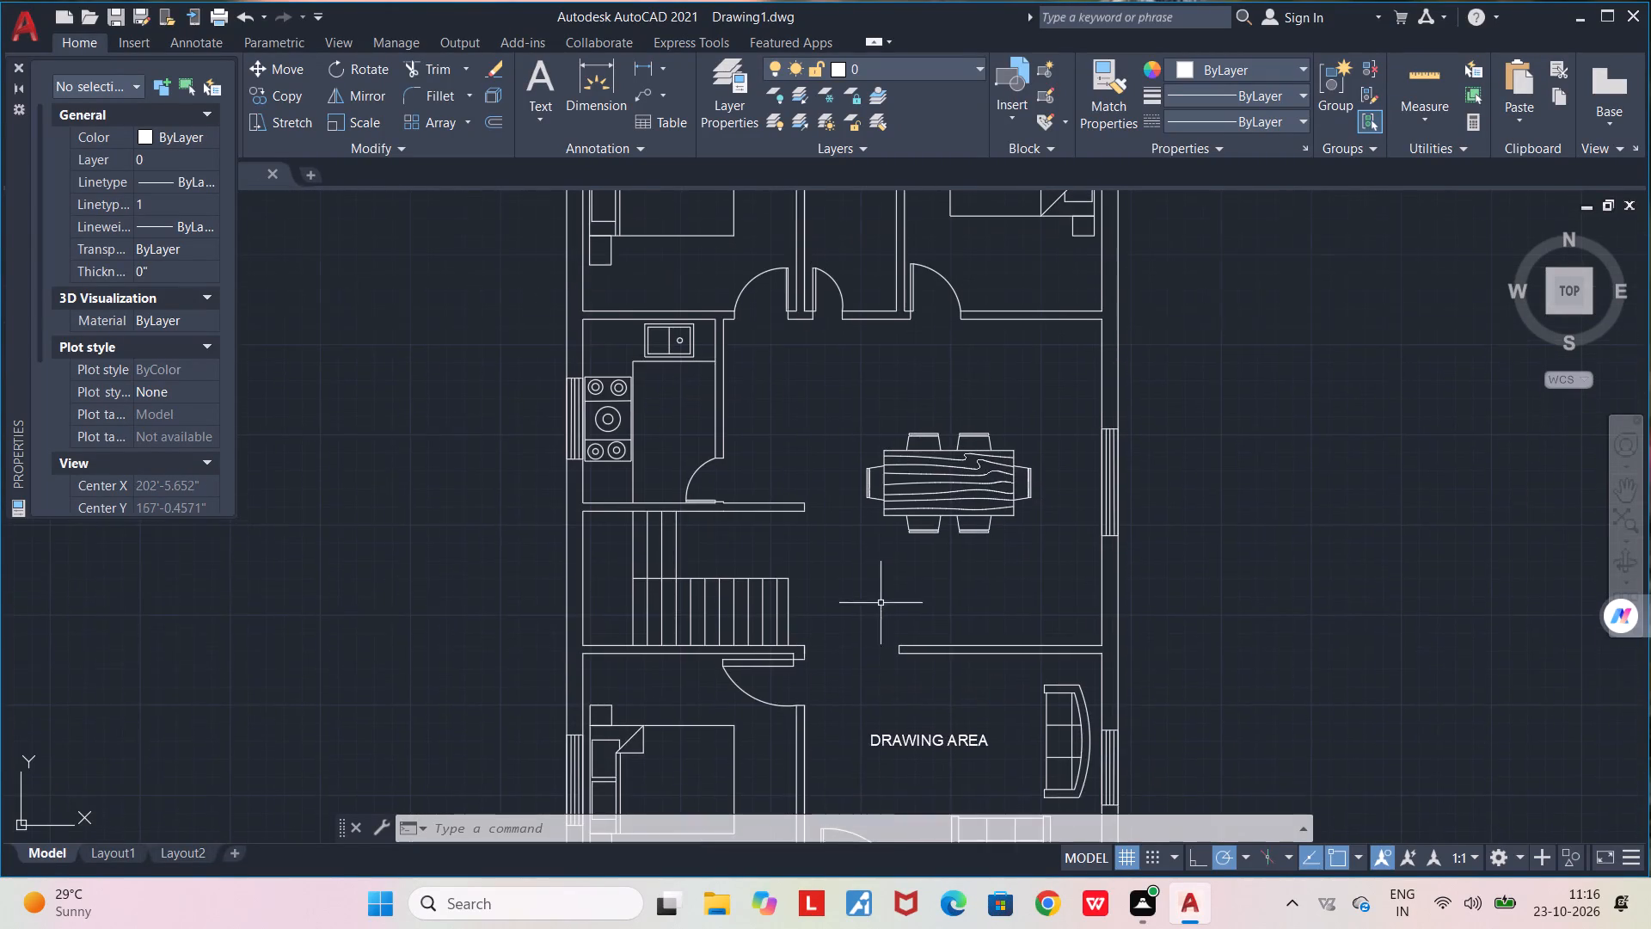
{"action": "scroll", "coordinate": [862, 406], "scroll_direction": "up", "scroll_amount": 1}
{"action": "key", "text": "ctrl+v"}
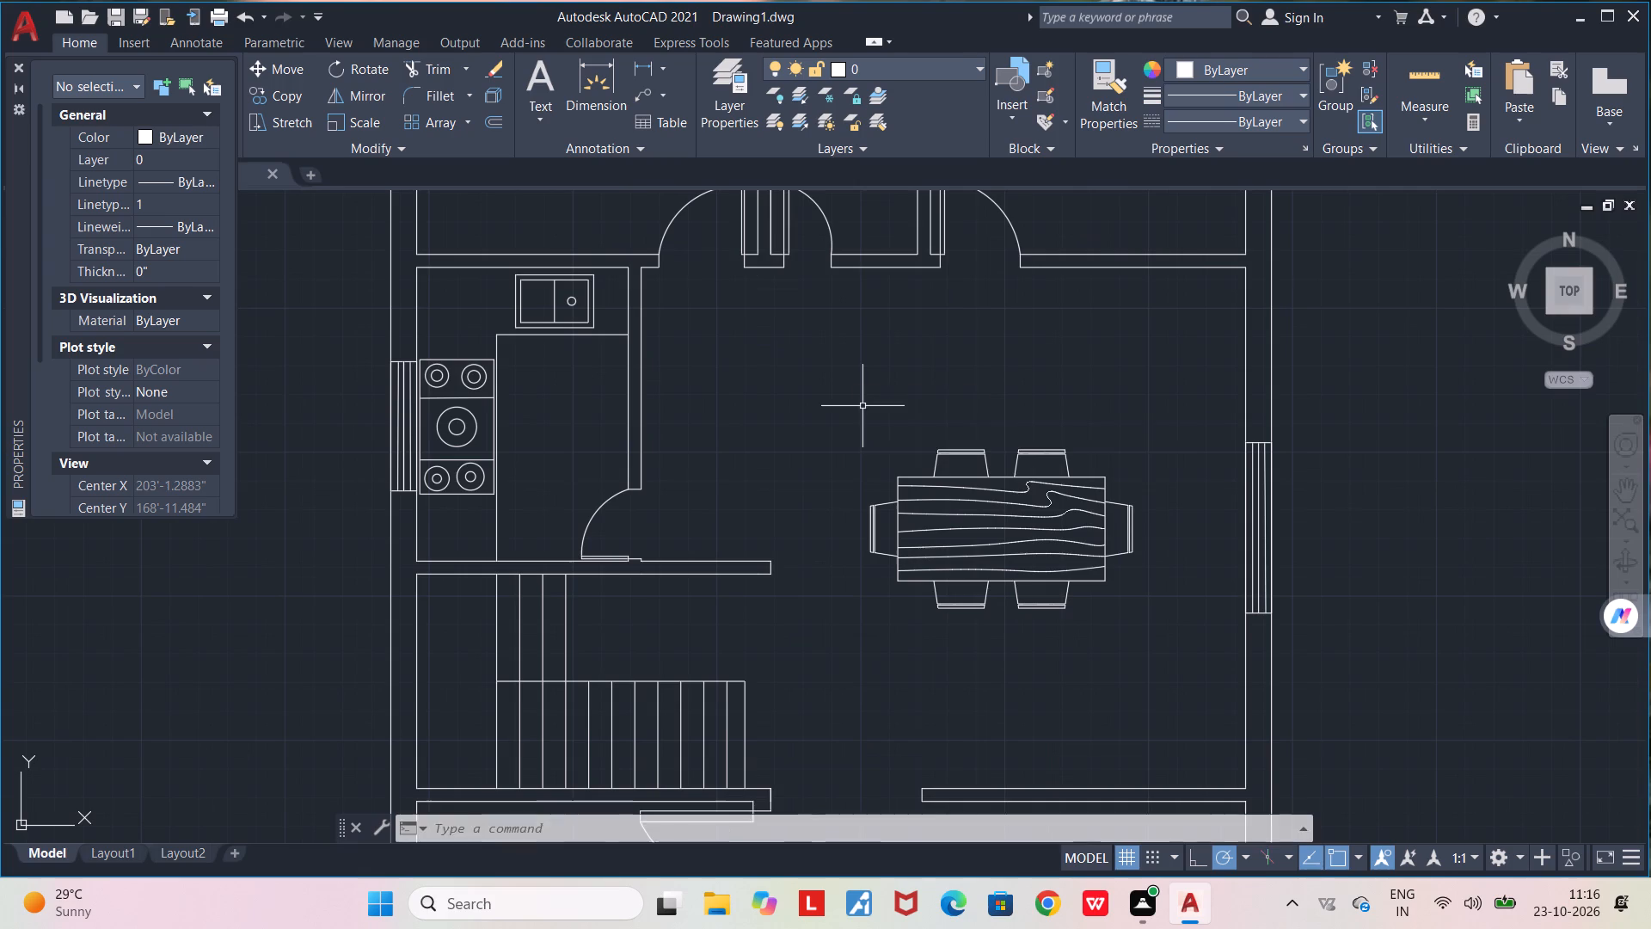
{"action": "left_click", "coordinate": [916, 389]}
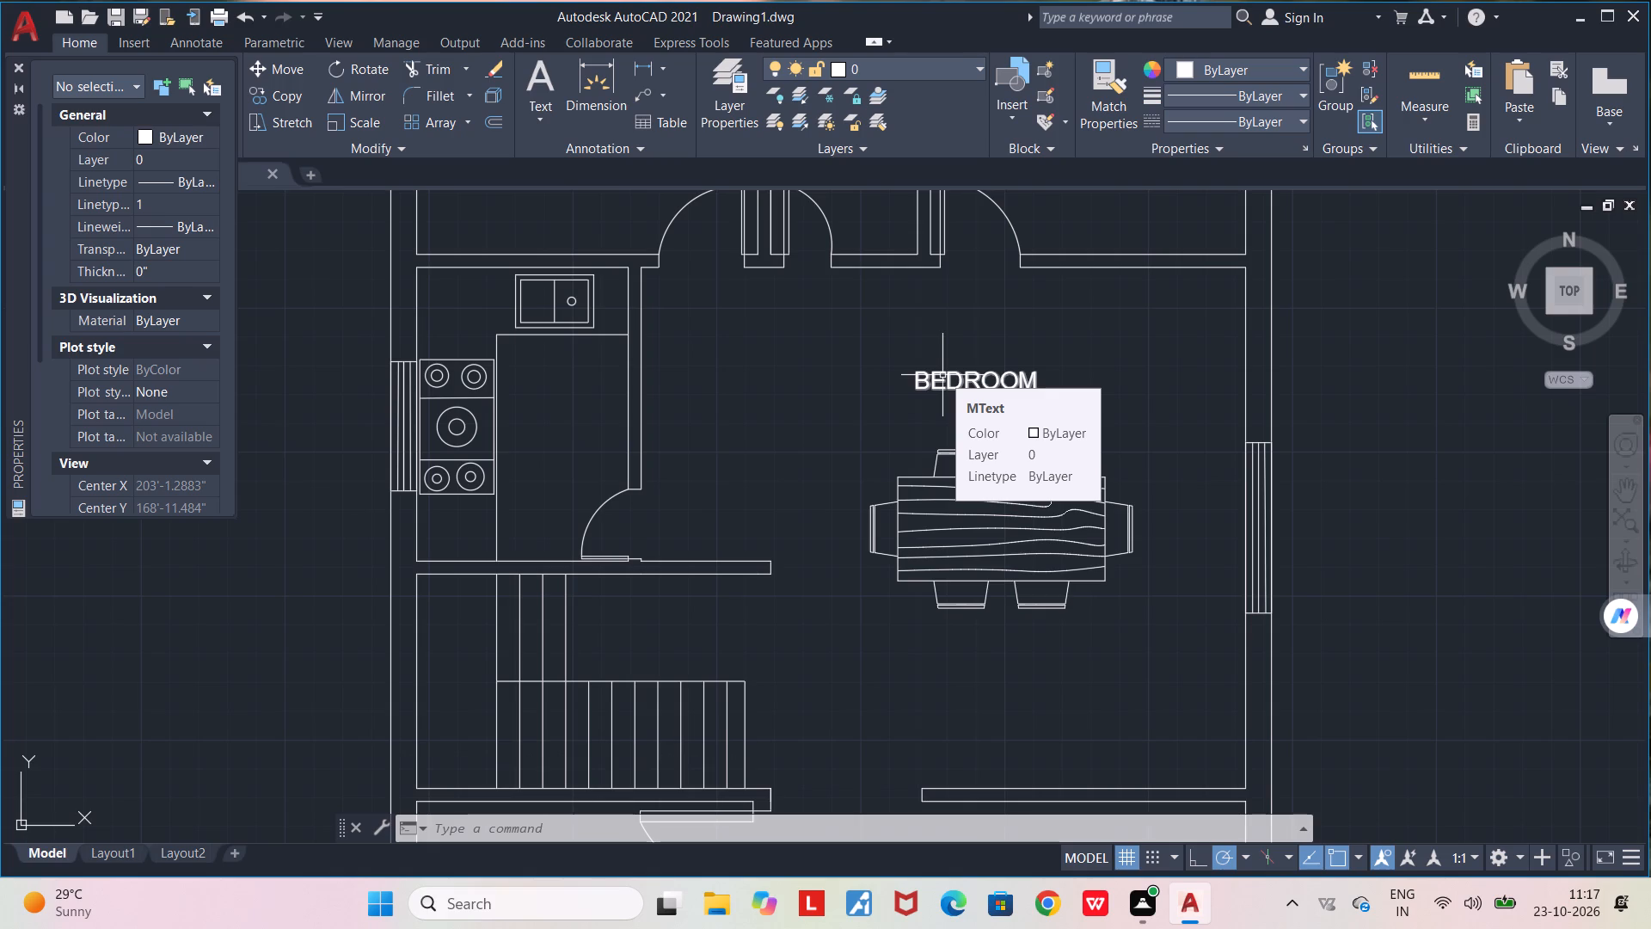
Replace the text of the label above the dining table with HALL +DINING AREA.
{"action": "double_click", "coordinate": [969, 378]}
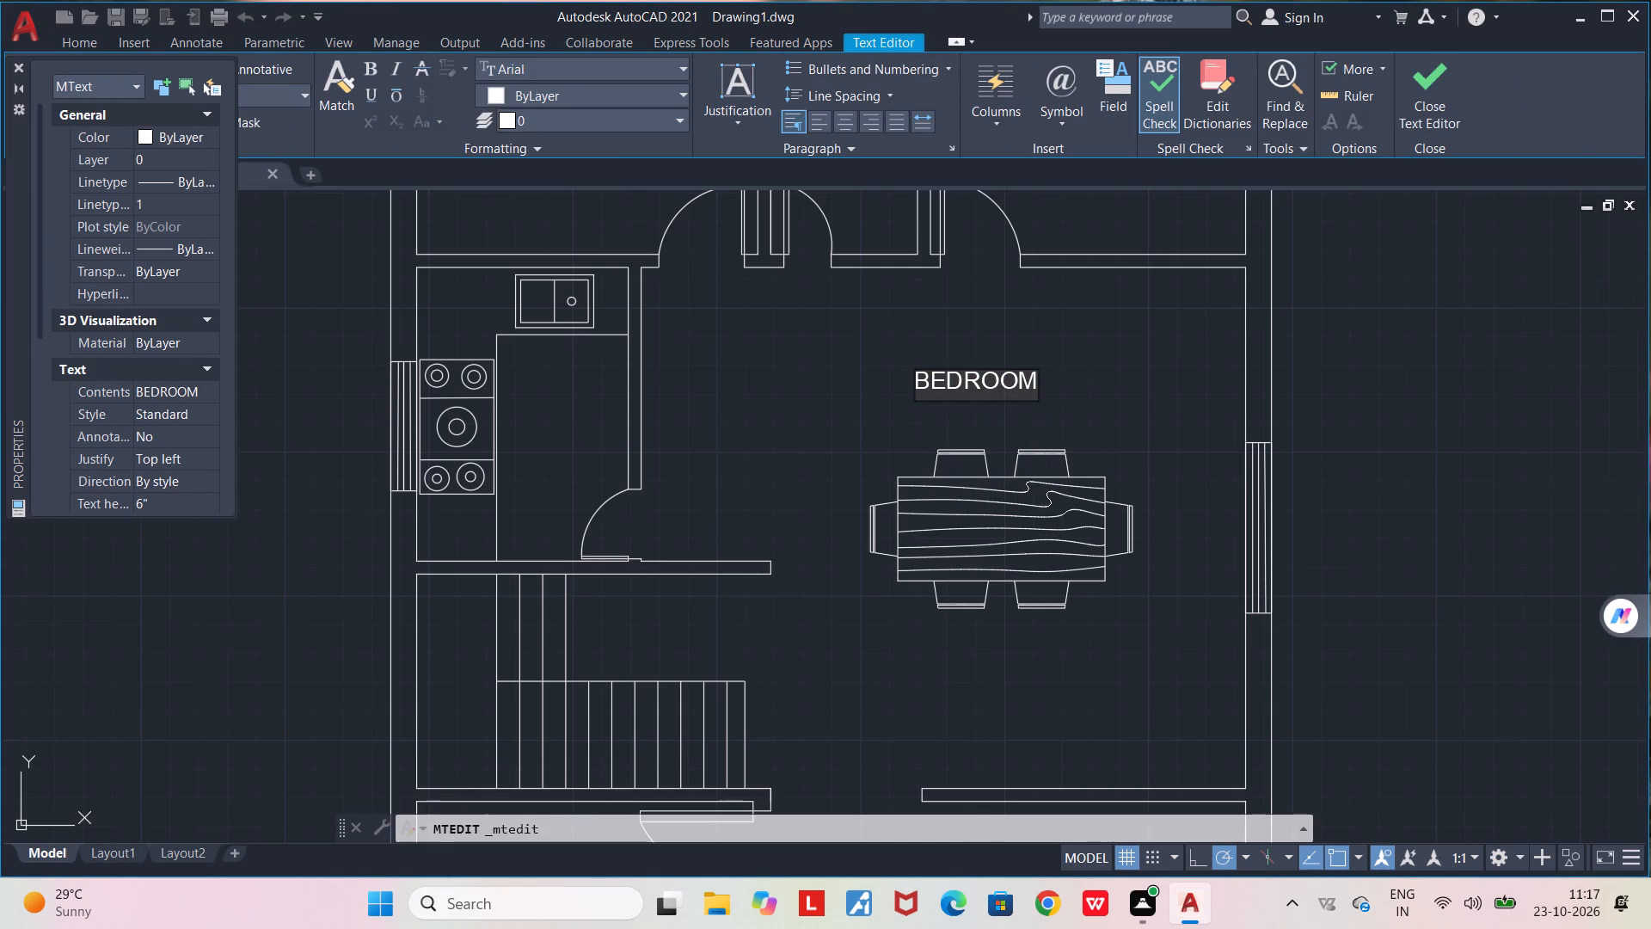
{"action": "left_click_drag", "start_coordinate": [1038, 381], "coordinate": [914, 376]}
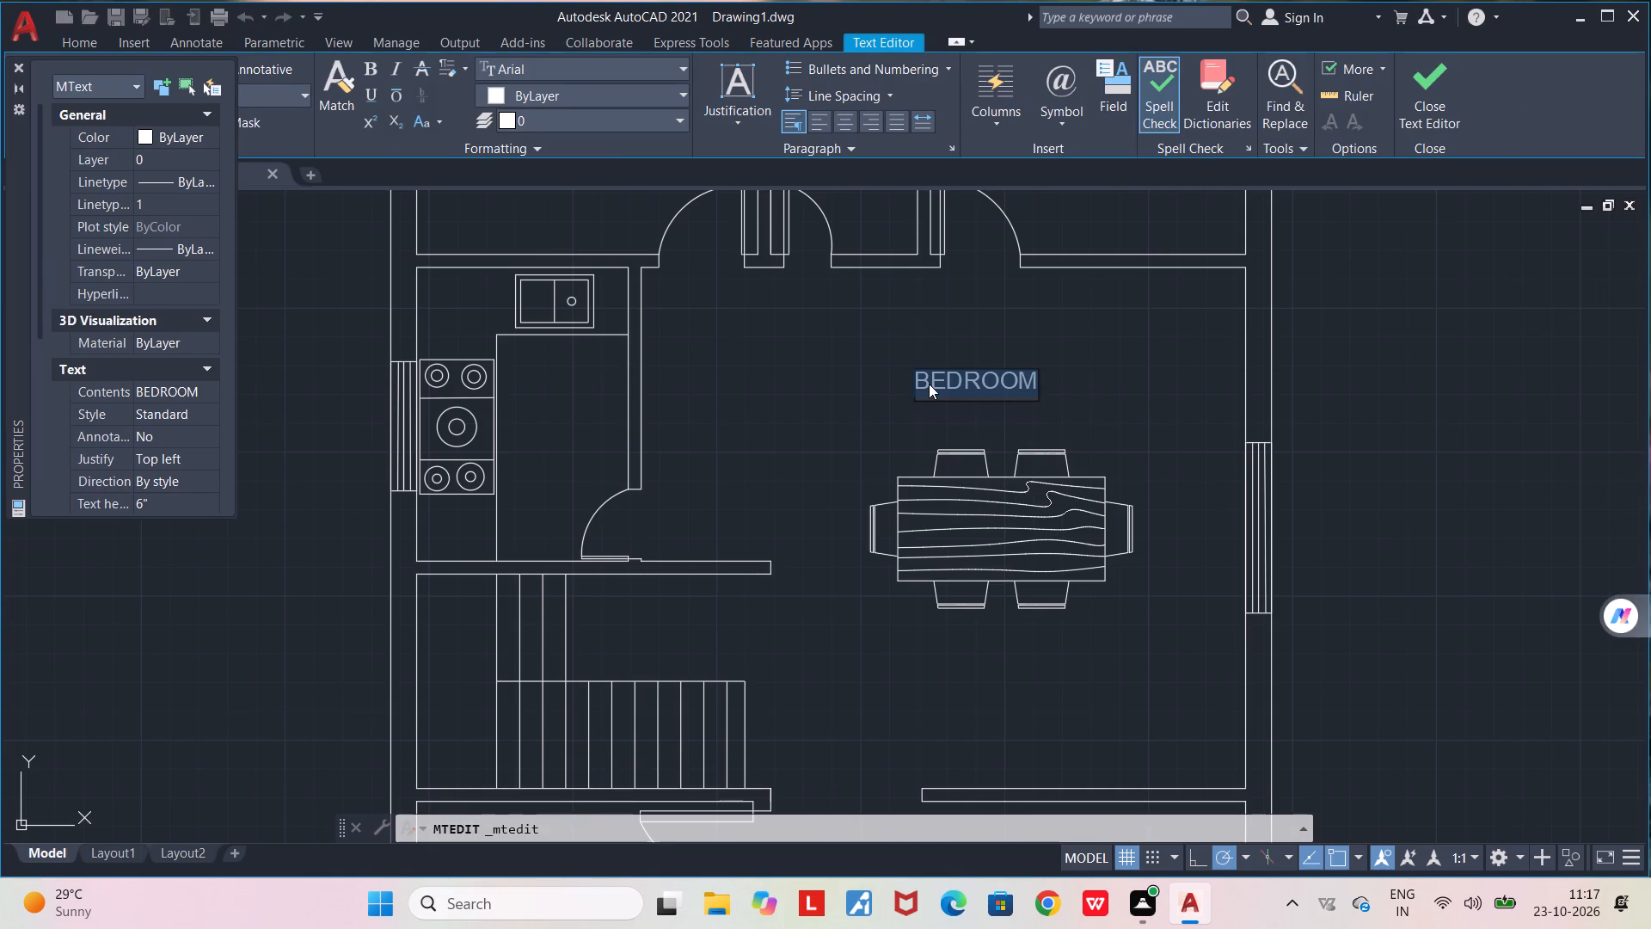
{"action": "type", "text": "HA"}
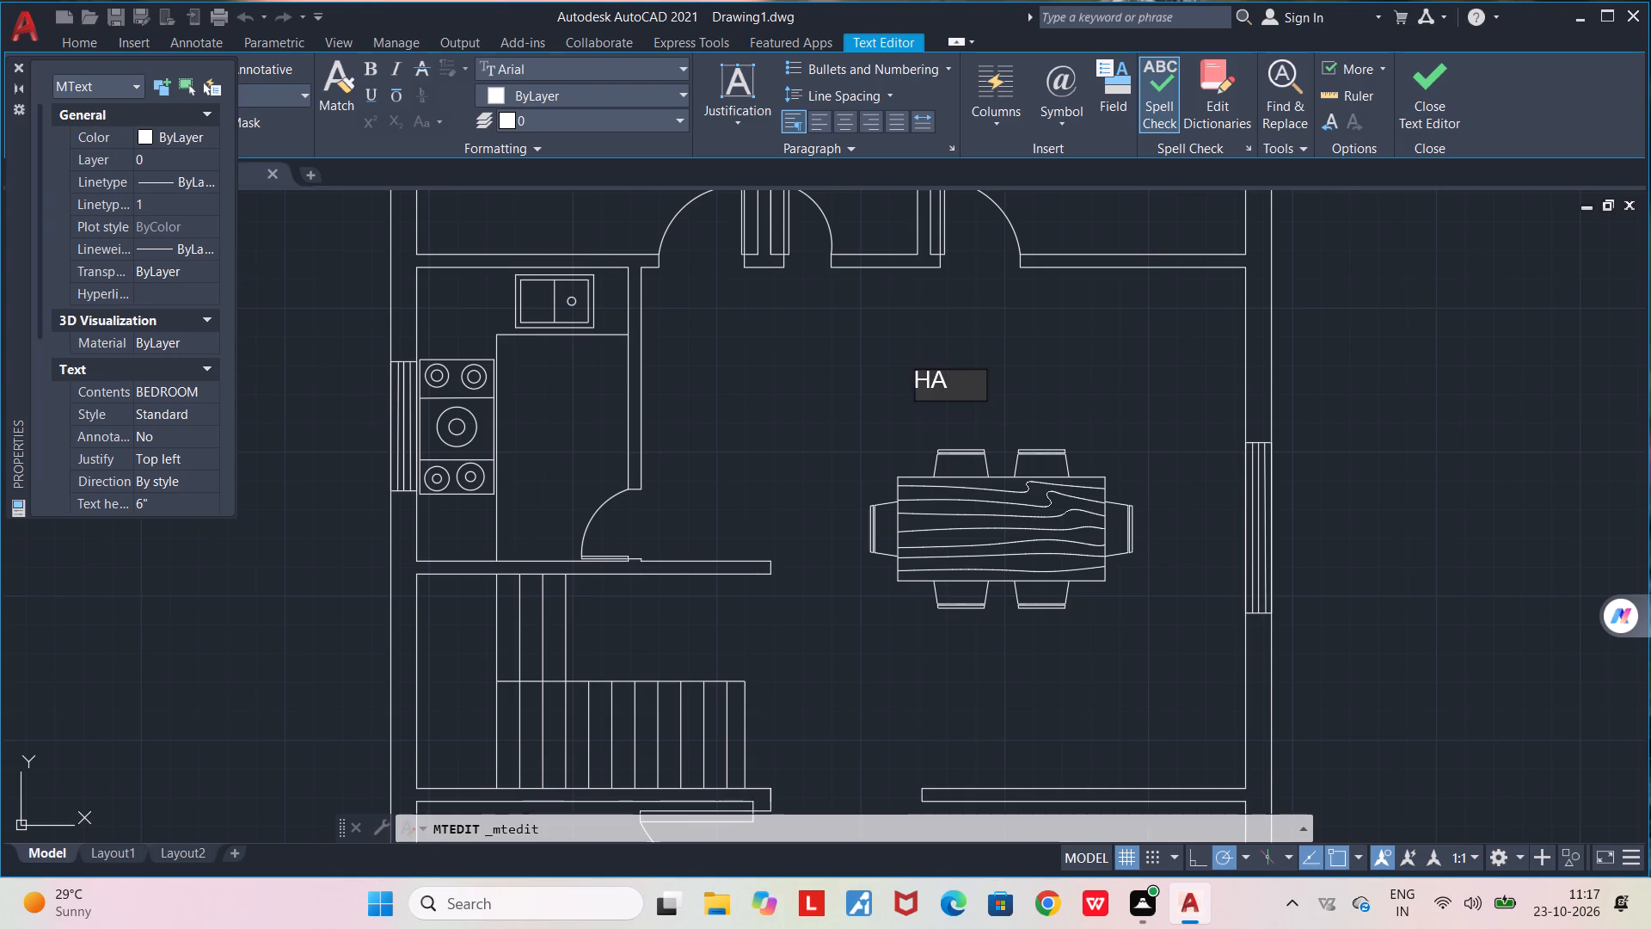
{"action": "type", "text": "LL"}
{"action": "key", "text": "space"}
{"action": "type", "text": "="}
{"action": "key", "text": "BackSpace"}
{"action": "key", "text": "shift+plus"}
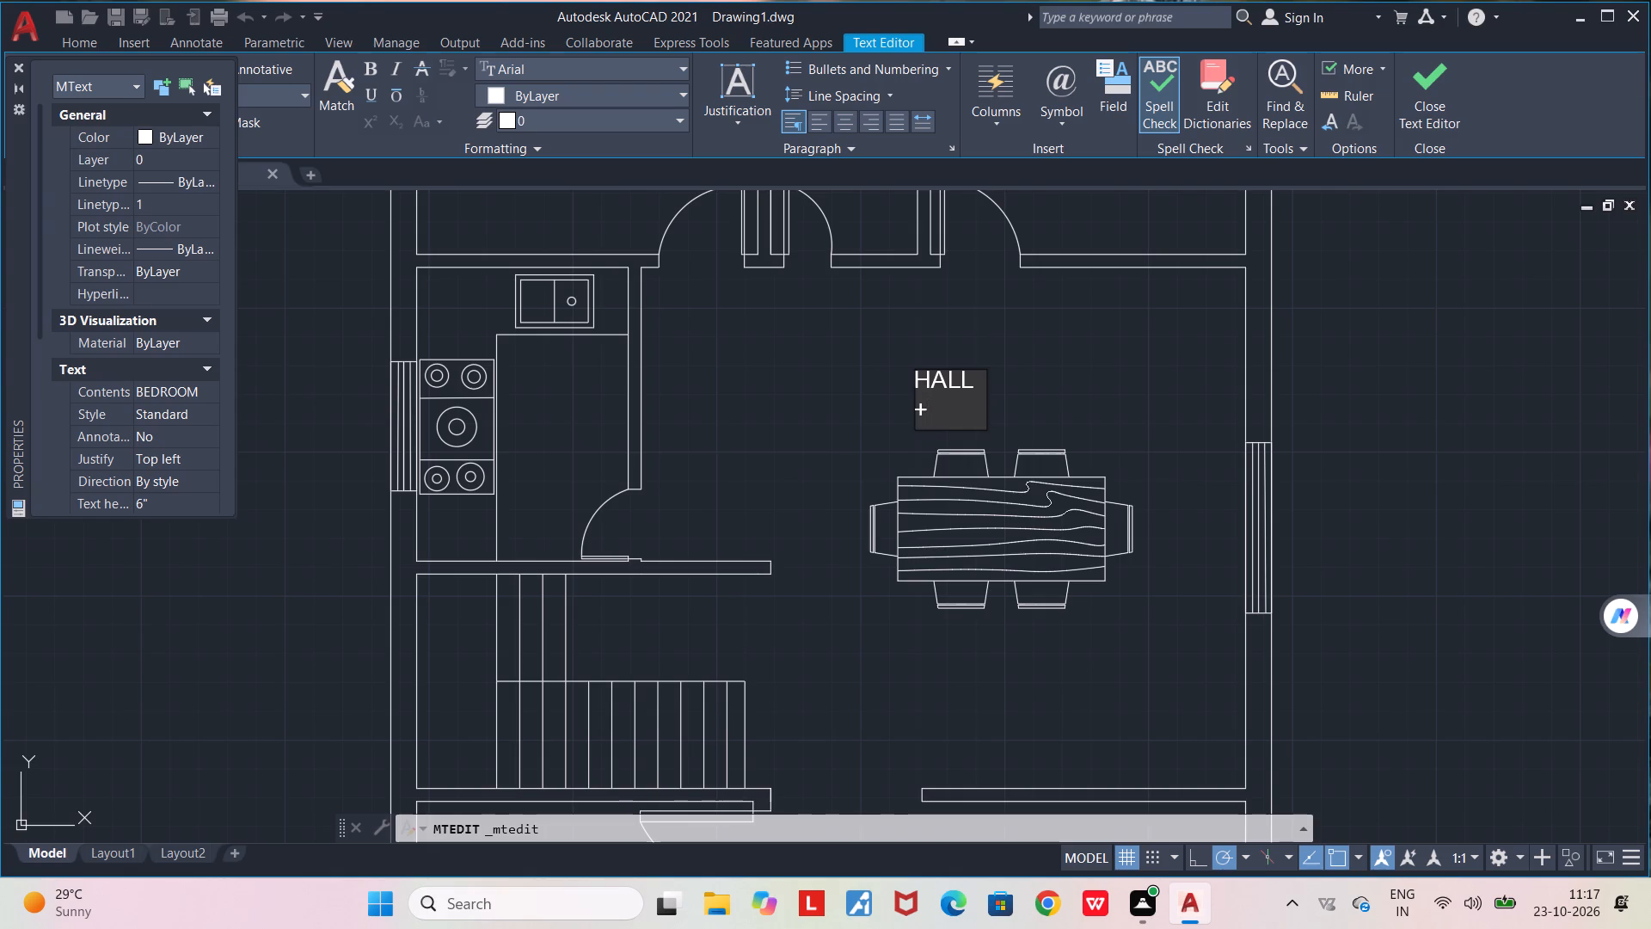
{"action": "type", "text": "DINING AREA"}
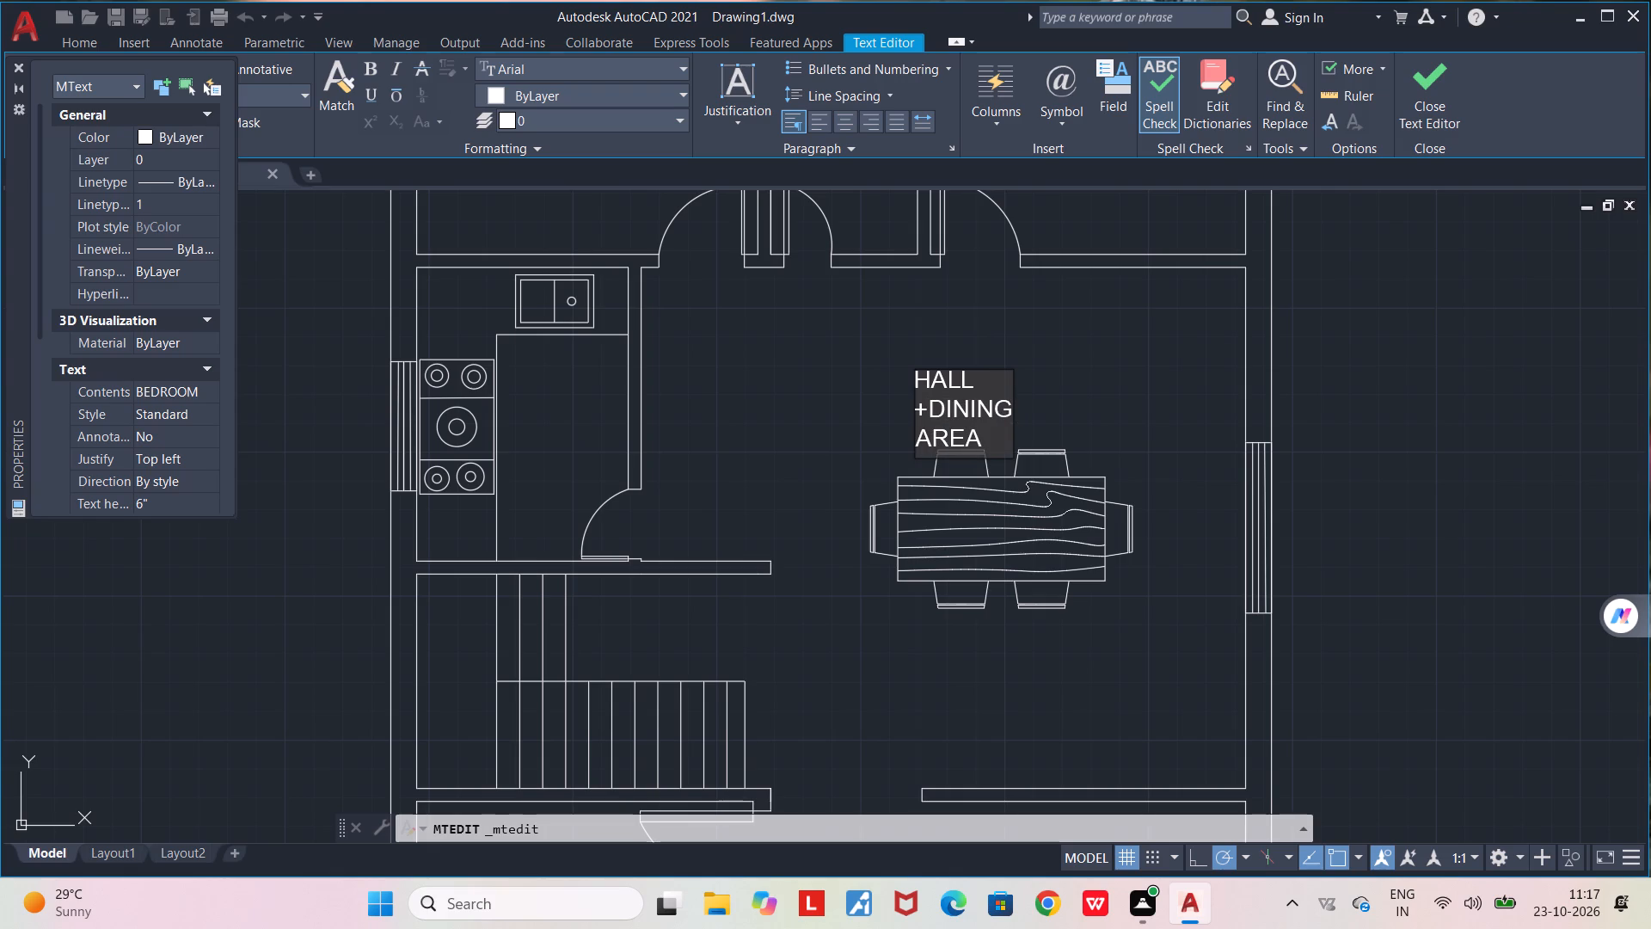
{"action": "left_click", "coordinate": [1059, 385]}
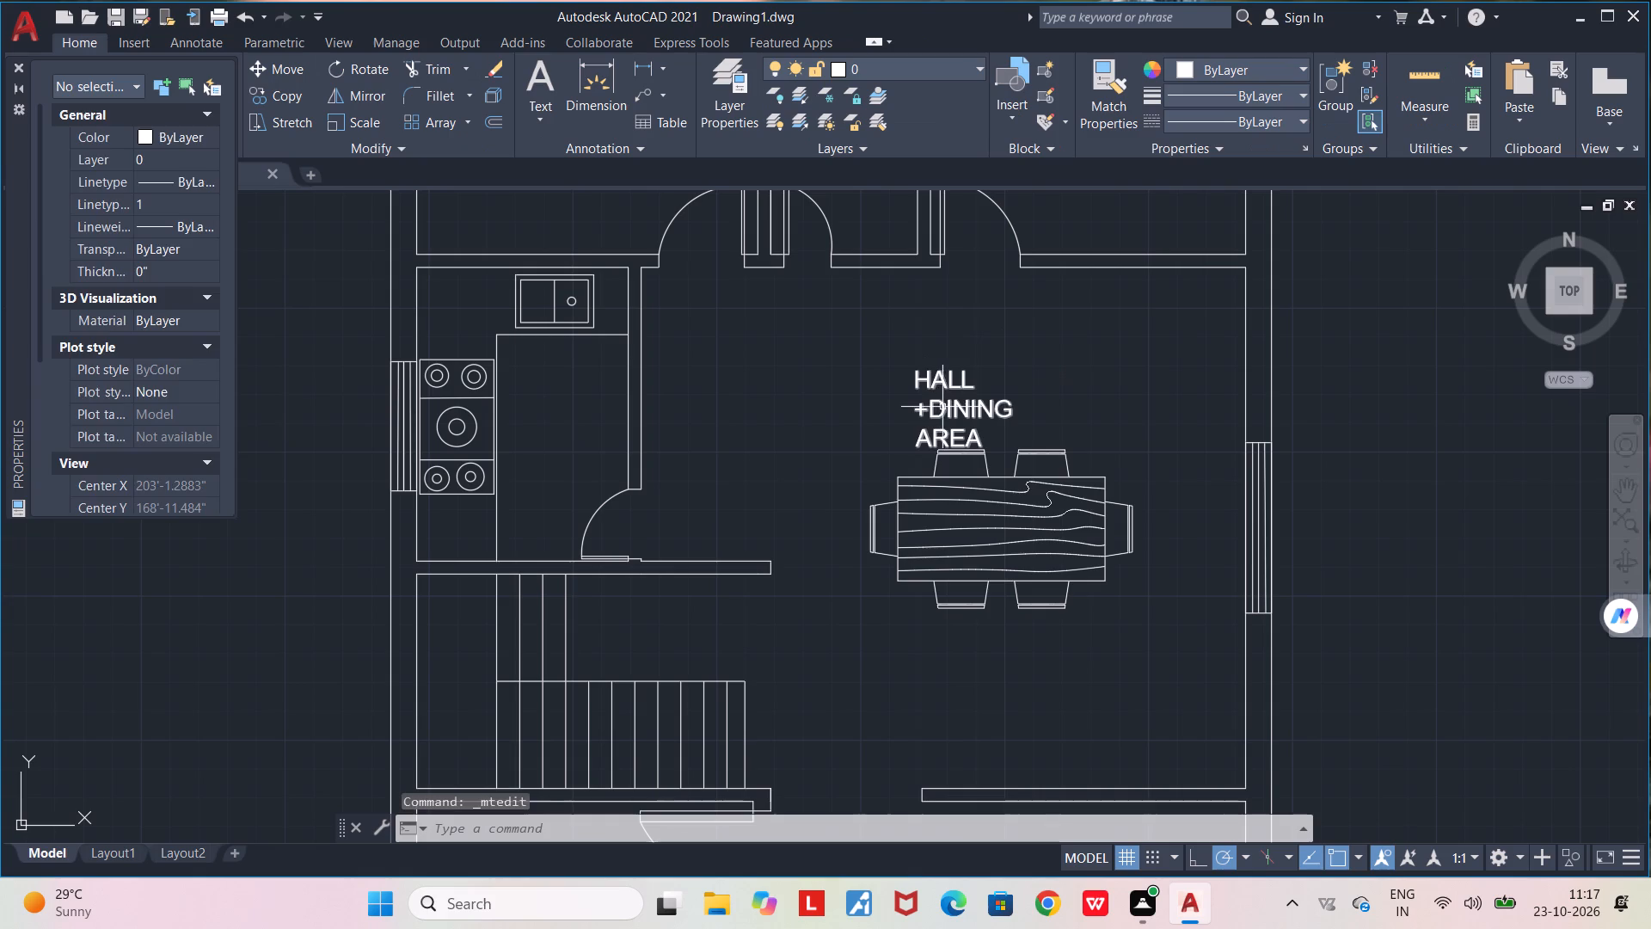
Widen the HALL +DINING AREA label's text frame so all its words fit on a single line.
{"action": "left_click", "coordinate": [942, 407]}
{"action": "left_click", "coordinate": [985, 375]}
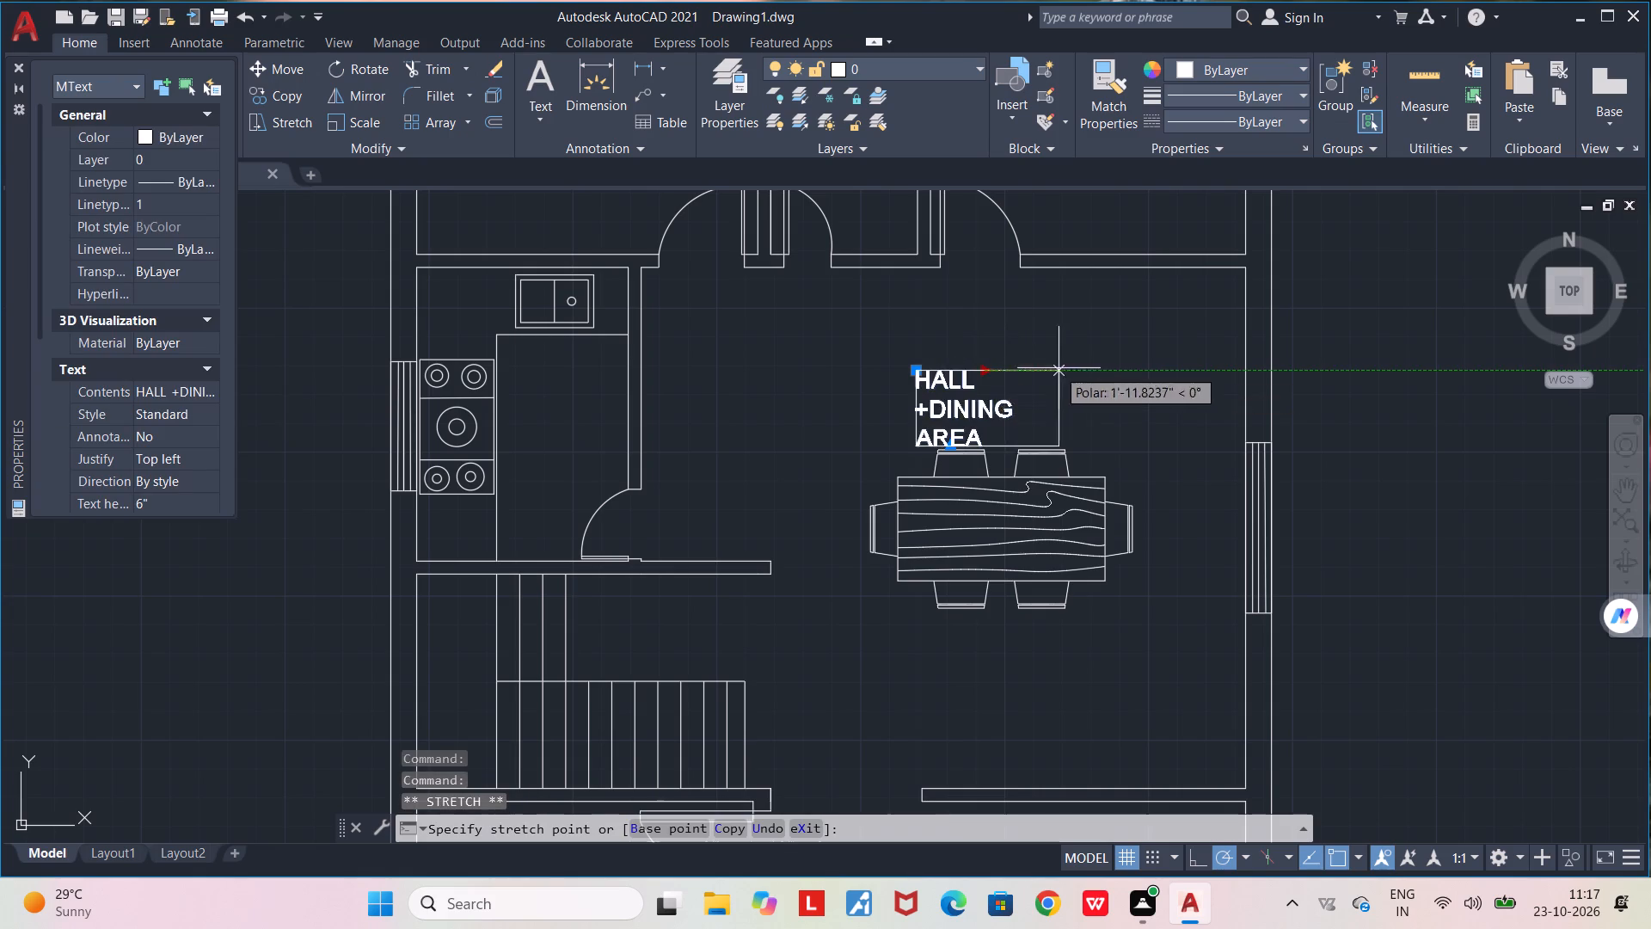
{"action": "left_click", "coordinate": [1173, 374]}
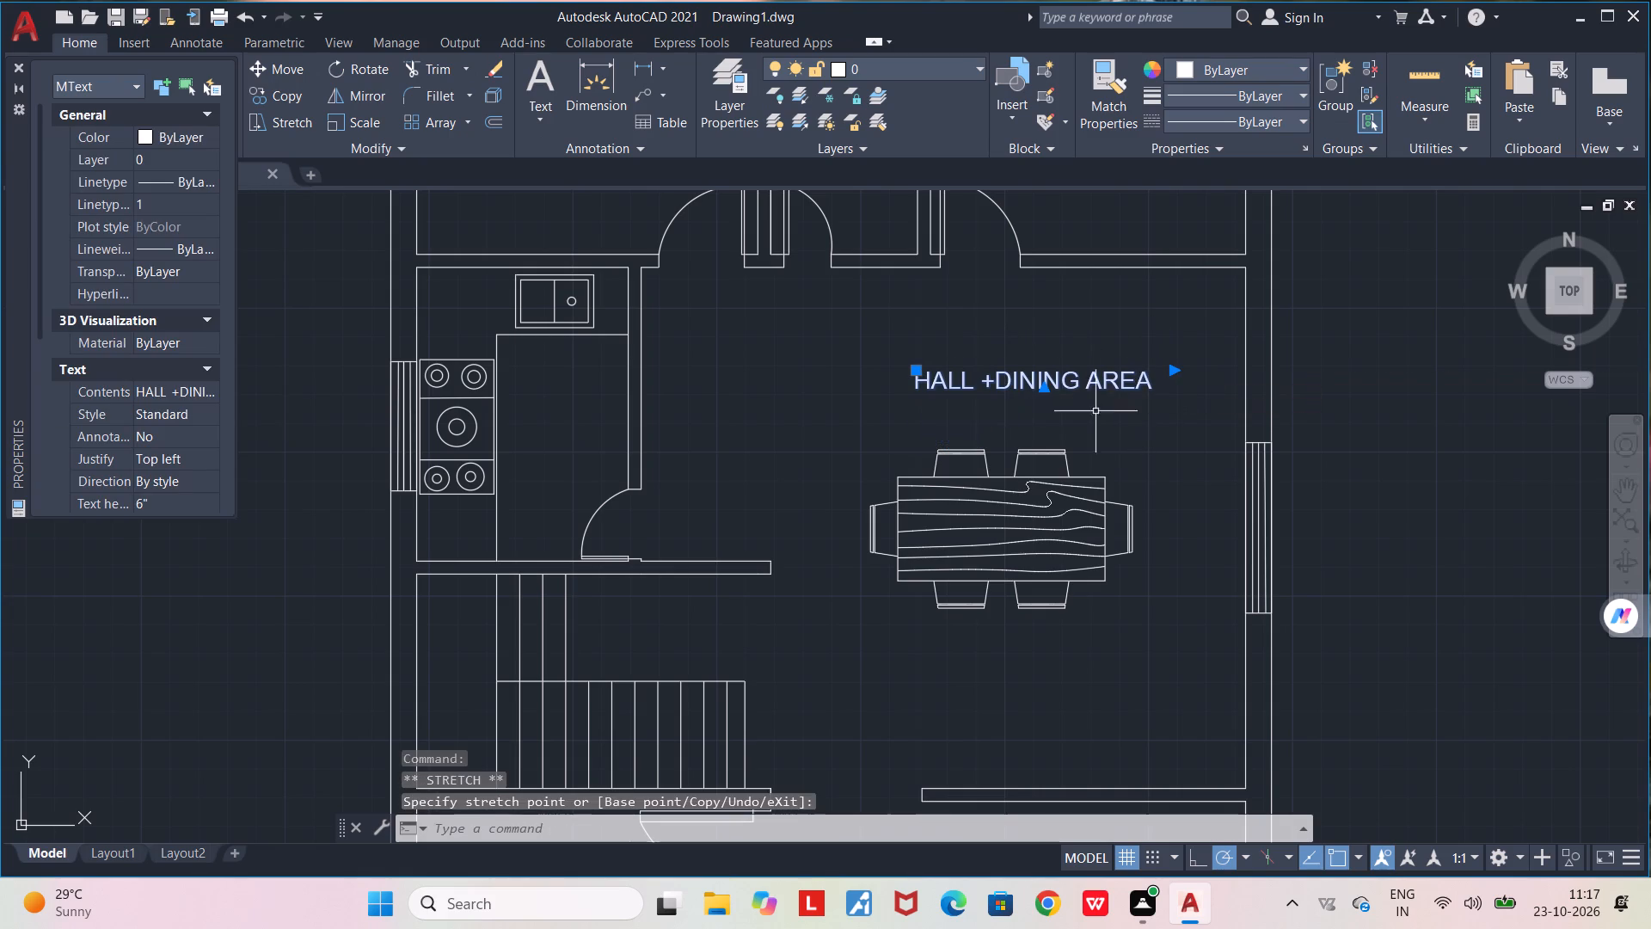
{"action": "key", "text": "Escape"}
Move the HALL +DINING AREA label slightly left and down so it sits centred above the dining table.
{"action": "middle_click_drag", "start_coordinate": [1111, 426], "coordinate": [1079, 443]}
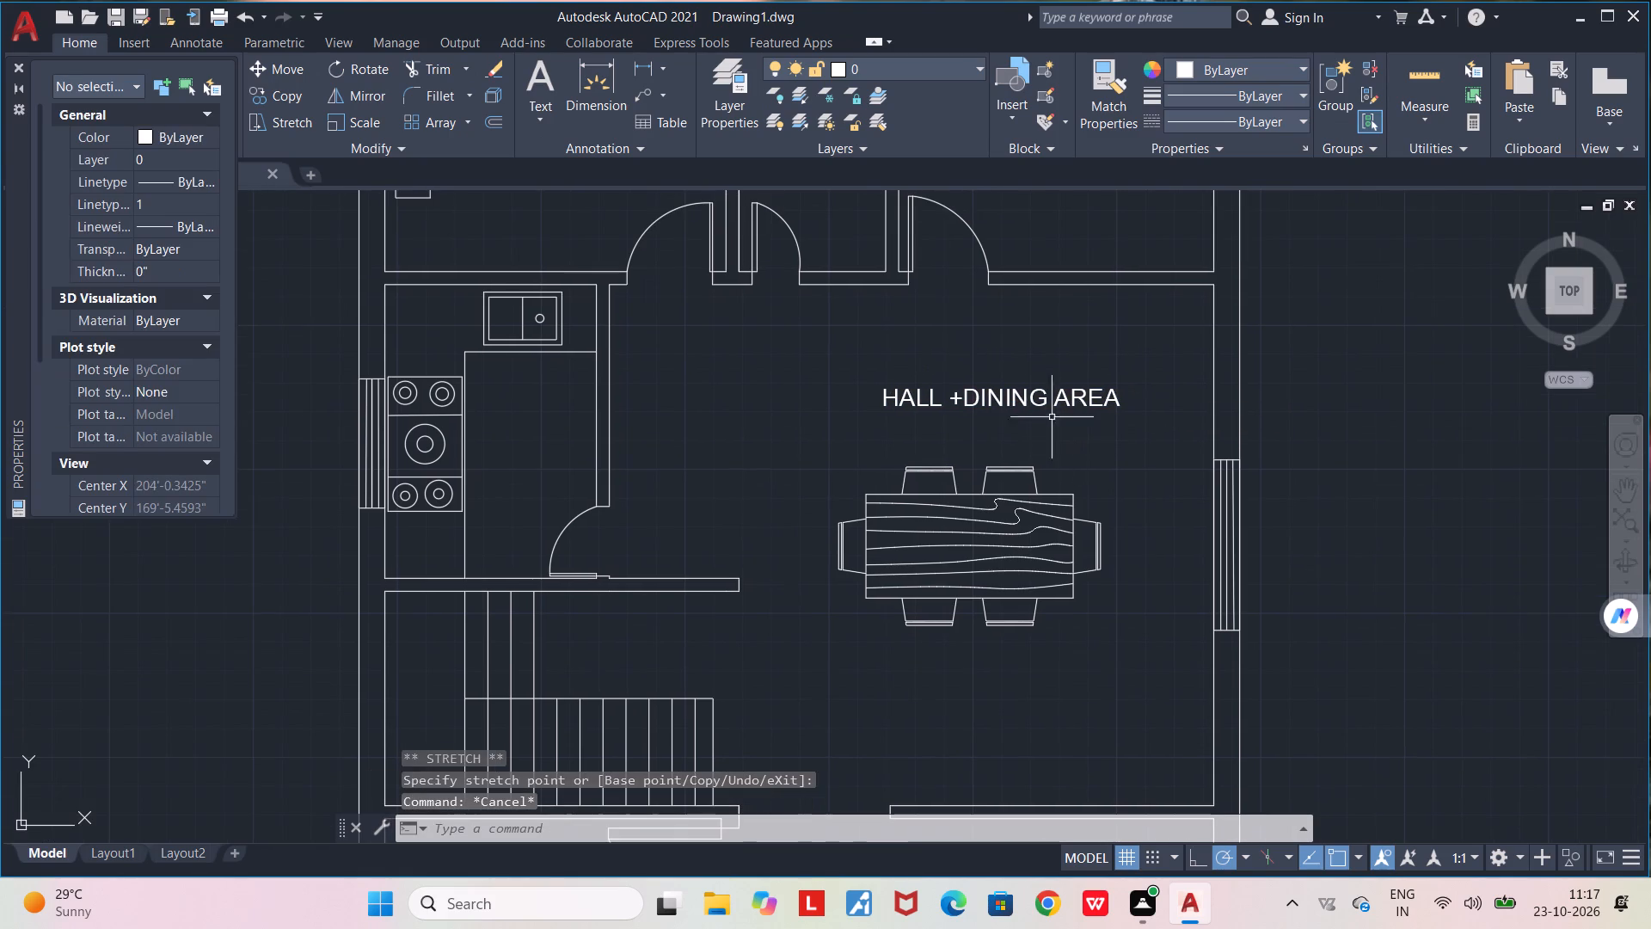
{"action": "left_click", "coordinate": [1002, 397]}
{"action": "left_click_drag", "start_coordinate": [997, 396], "coordinate": [961, 411]}
Paste the BEDROOM label into both rear bedrooms, on the open floor below each bed.
{"action": "middle_click_drag", "start_coordinate": [993, 348], "coordinate": [1025, 399]}
{"action": "scroll", "coordinate": [1025, 399], "scroll_direction": "down", "scroll_amount": 1}
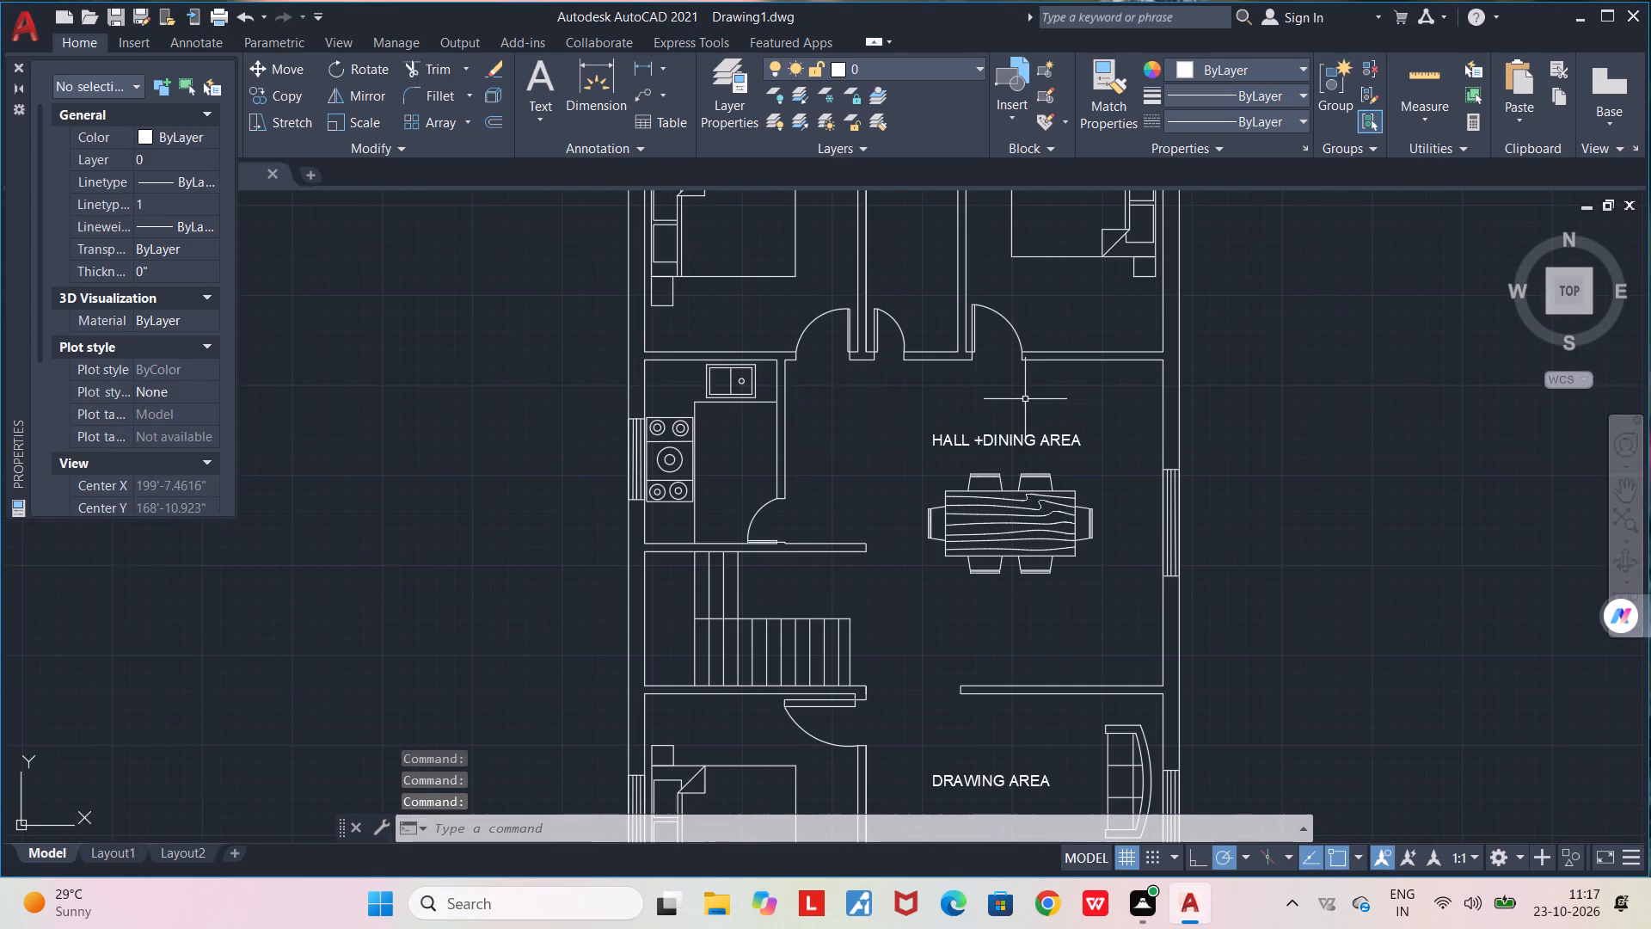
{"action": "scroll", "coordinate": [1033, 321], "scroll_direction": "up", "scroll_amount": 2}
{"action": "middle_click_drag", "start_coordinate": [1033, 322], "coordinate": [855, 535]}
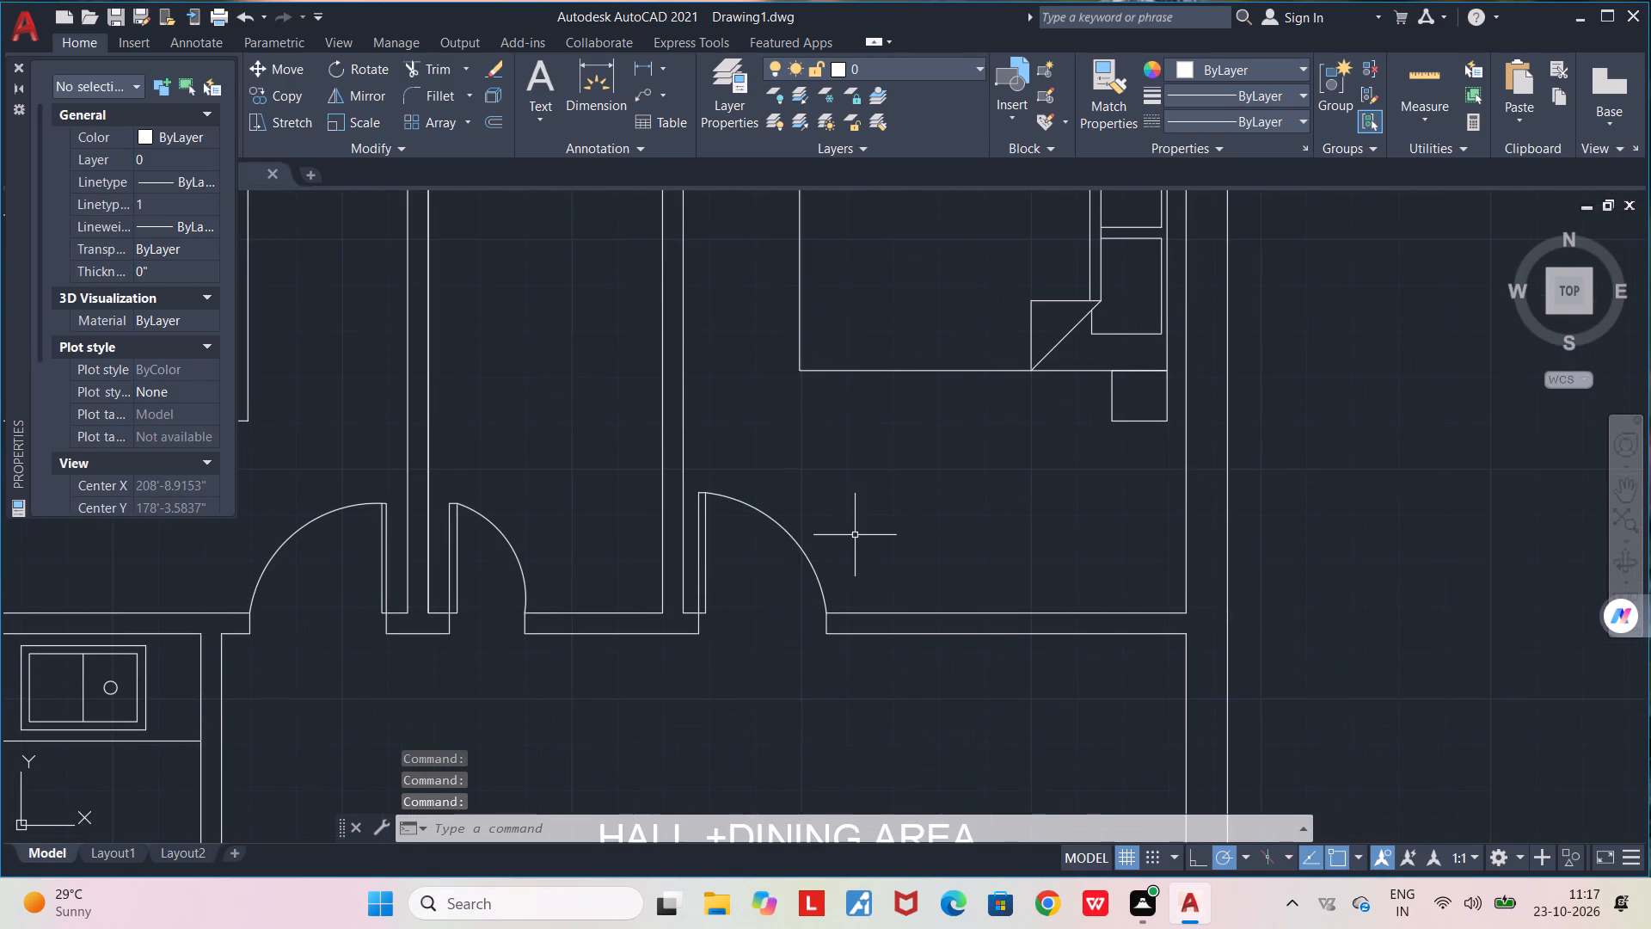
{"action": "key", "text": "ctrl+v"}
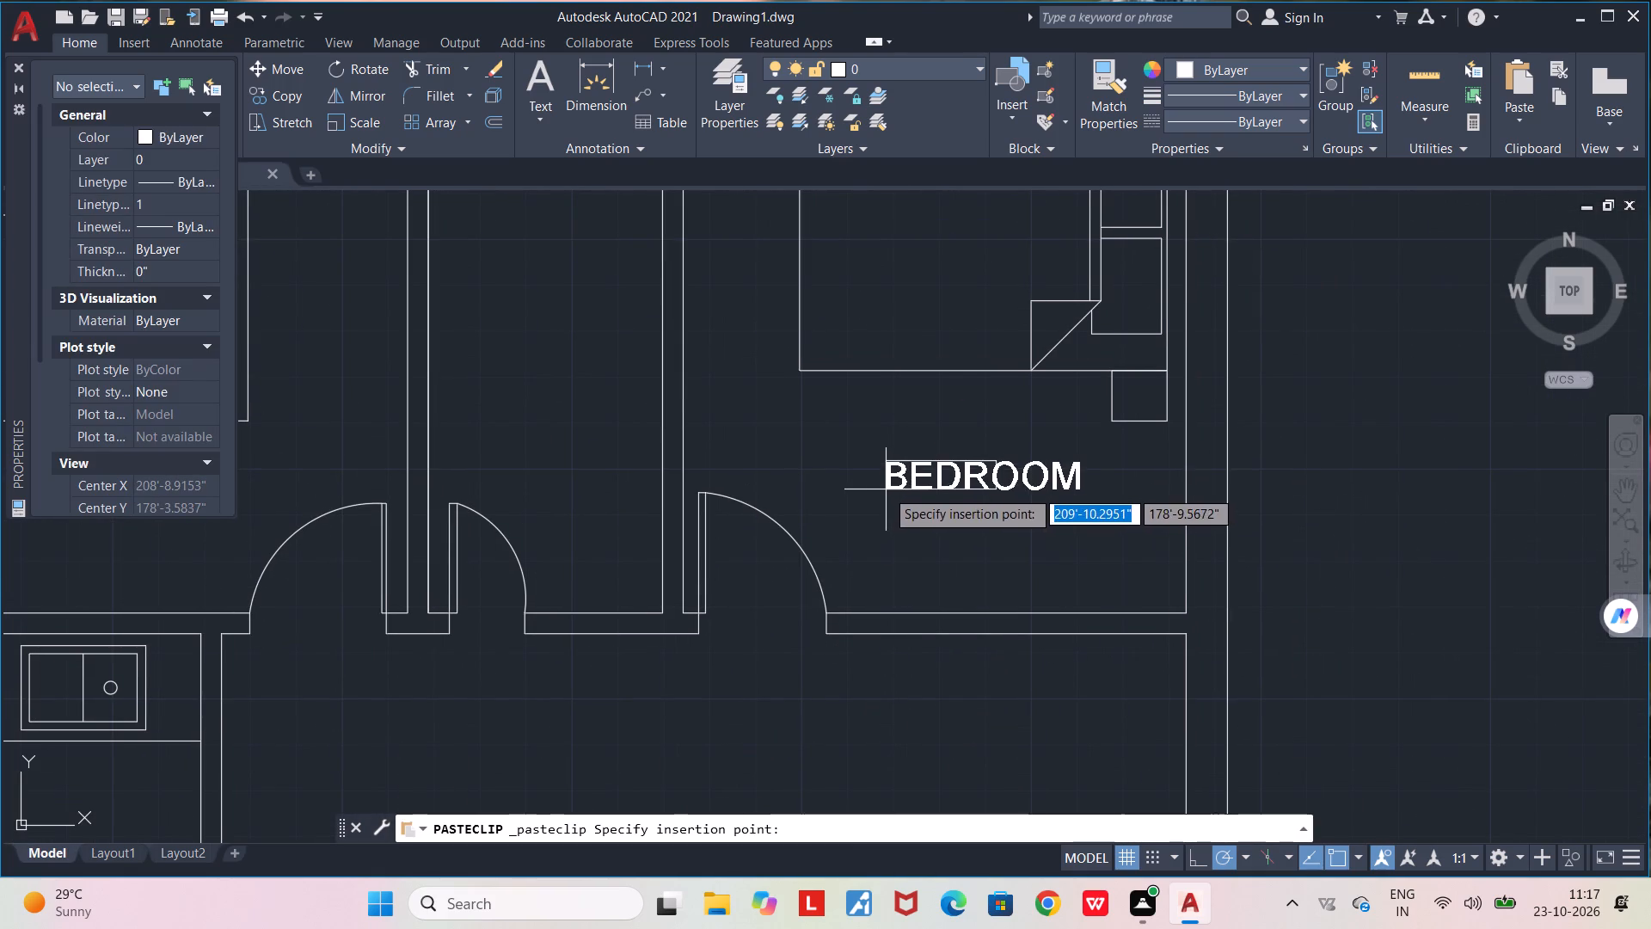
{"action": "left_click", "coordinate": [886, 489]}
{"action": "middle_click_drag", "start_coordinate": [930, 503], "coordinate": [1310, 505]}
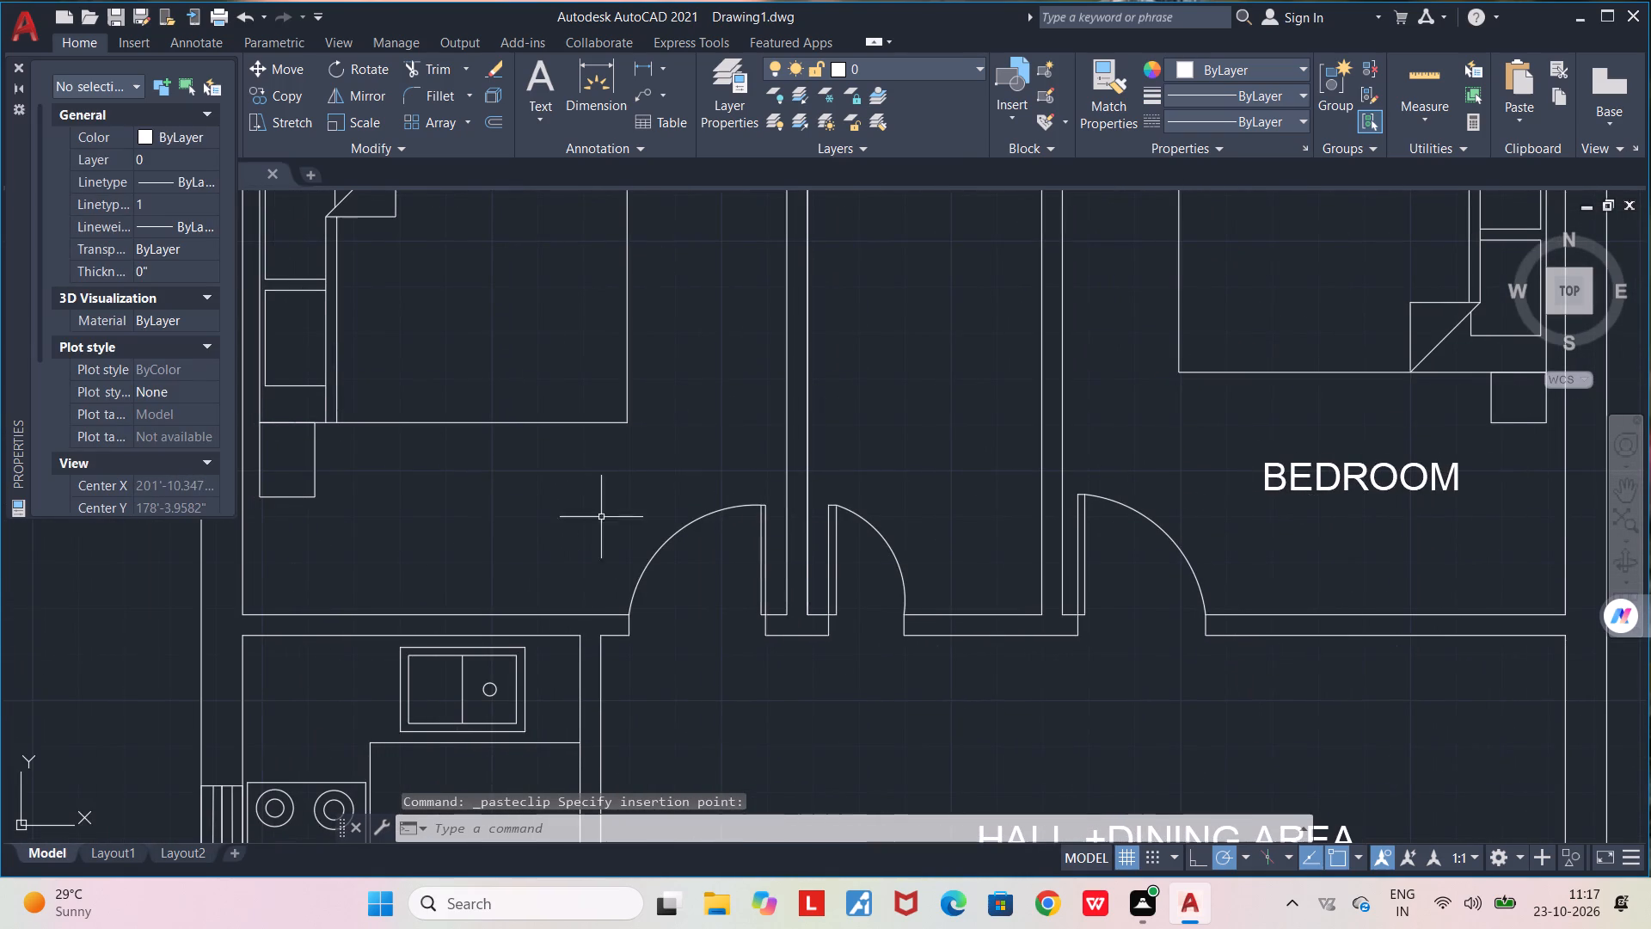
{"action": "key", "text": "ctrl+v"}
{"action": "left_click", "coordinate": [391, 477]}
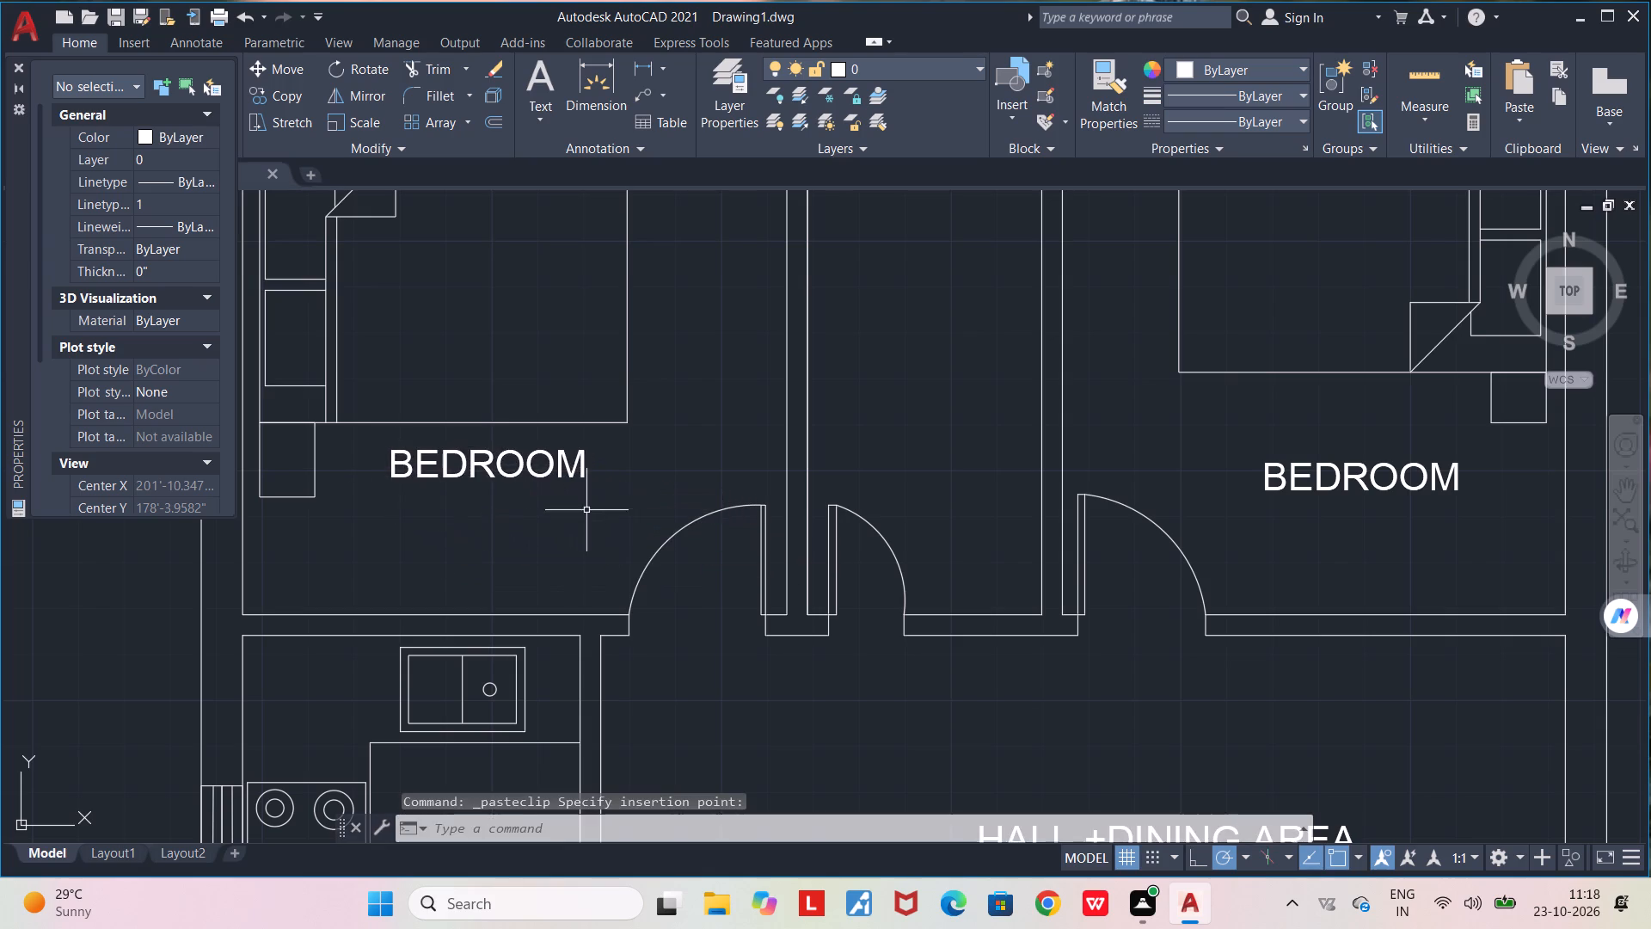
Paste the label in the narrow room between the rear bedrooms and replace its text with TOILET.
{"action": "middle_click_drag", "start_coordinate": [598, 498], "coordinate": [411, 602]}
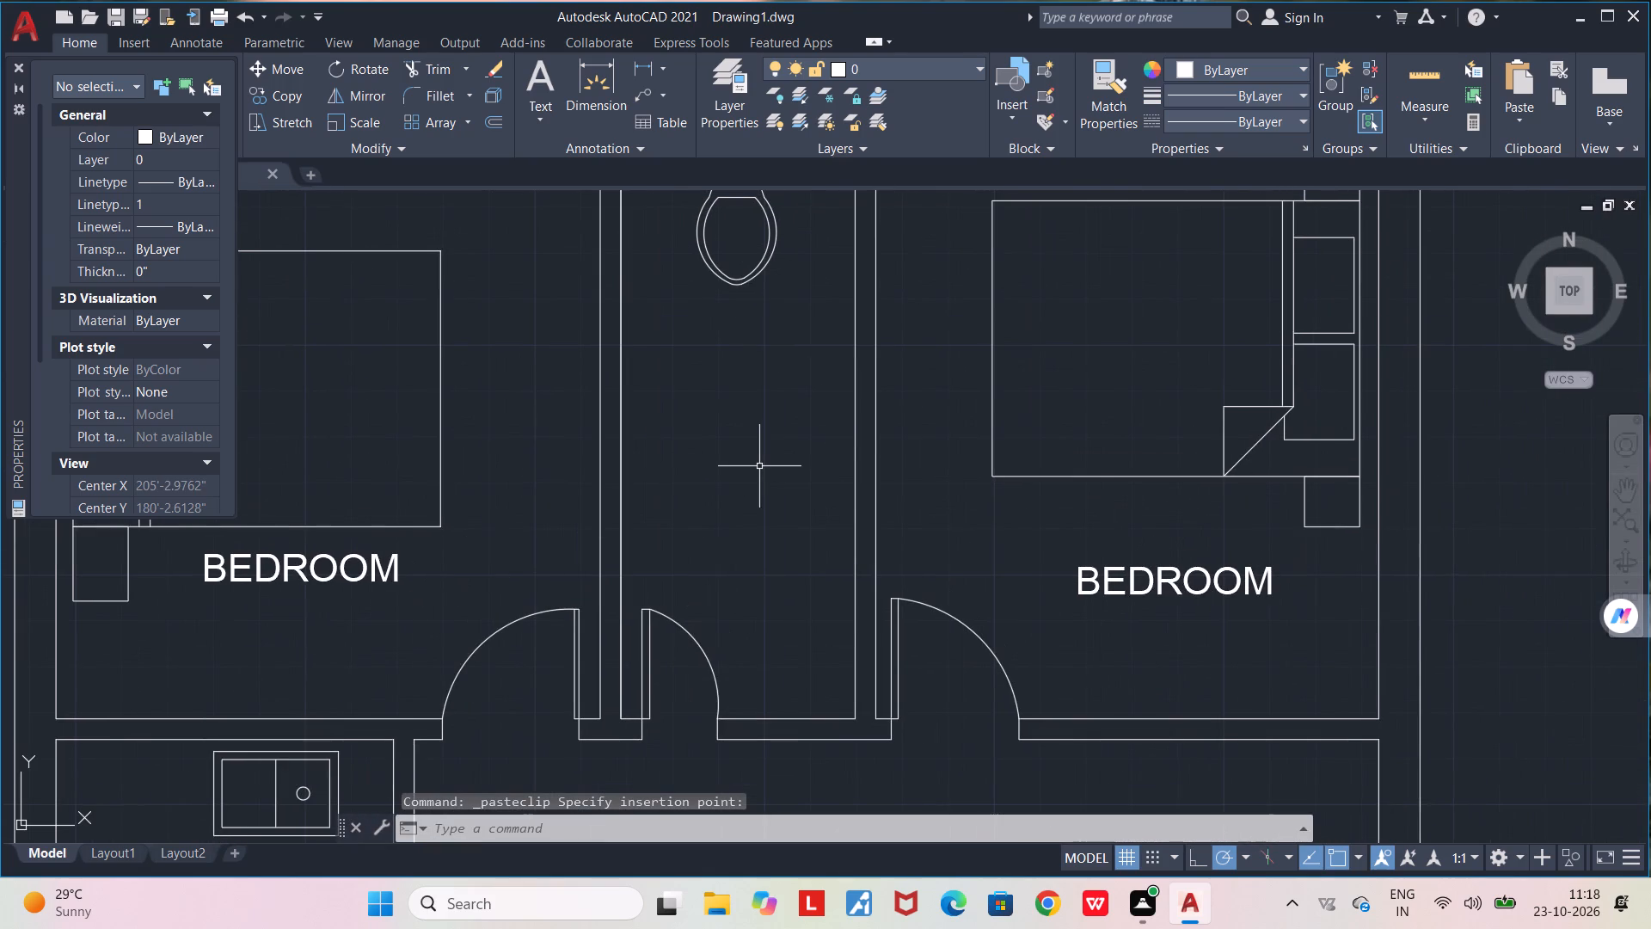
{"action": "key", "text": "ctrl+v"}
{"action": "left_click", "coordinate": [644, 458]}
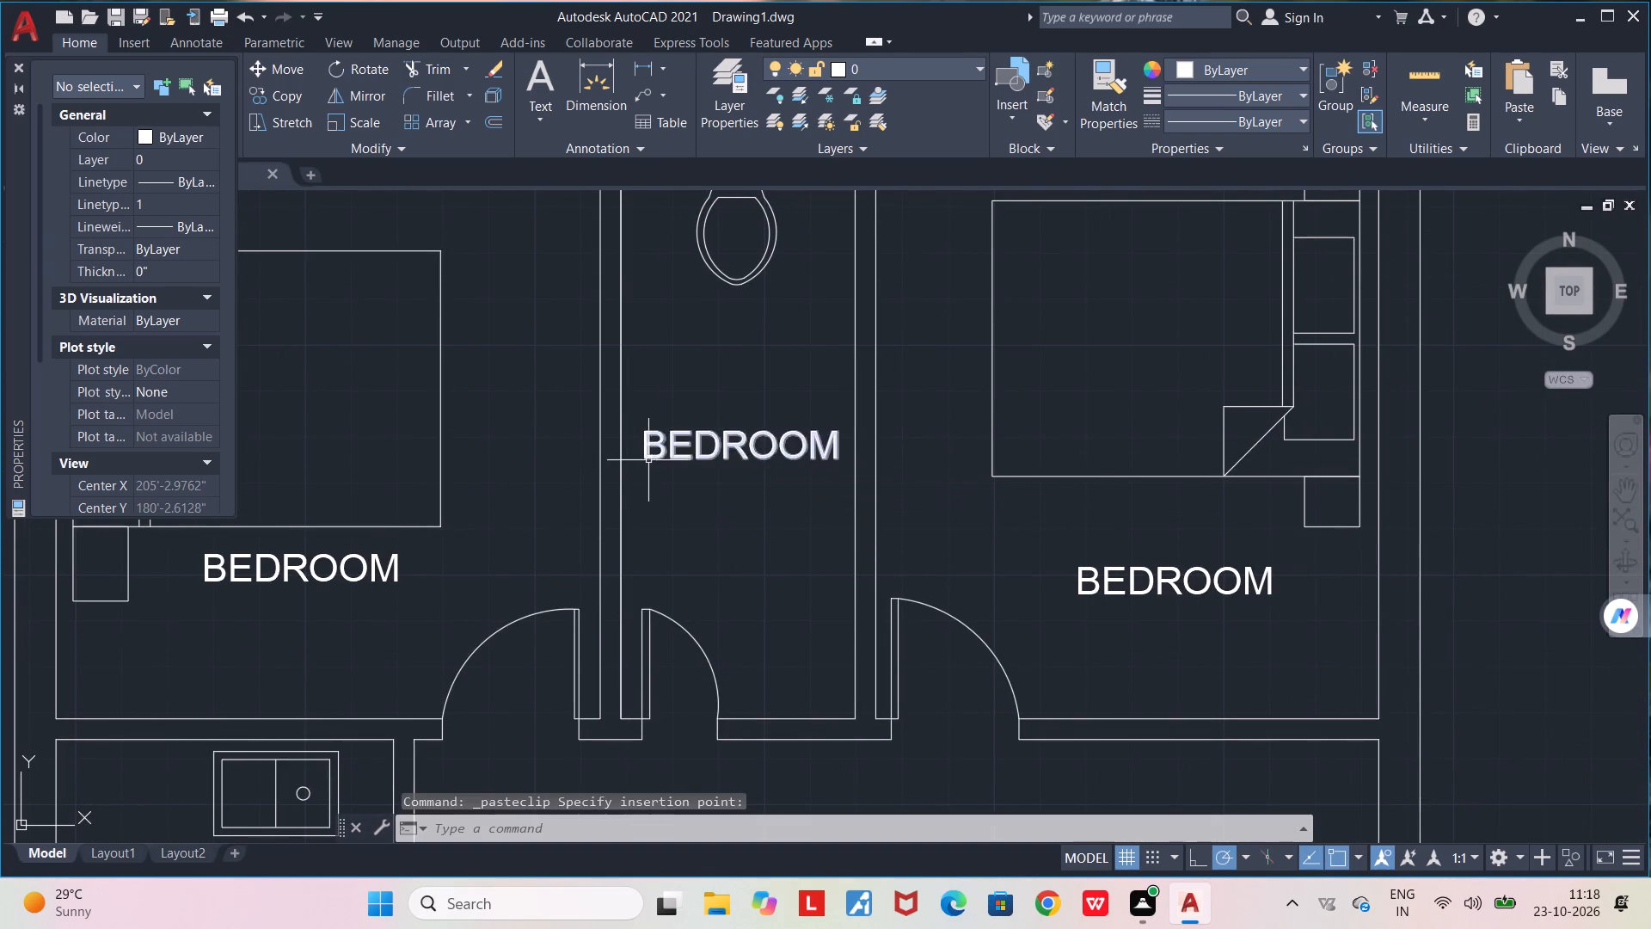
{"action": "double_click", "coordinate": [805, 440]}
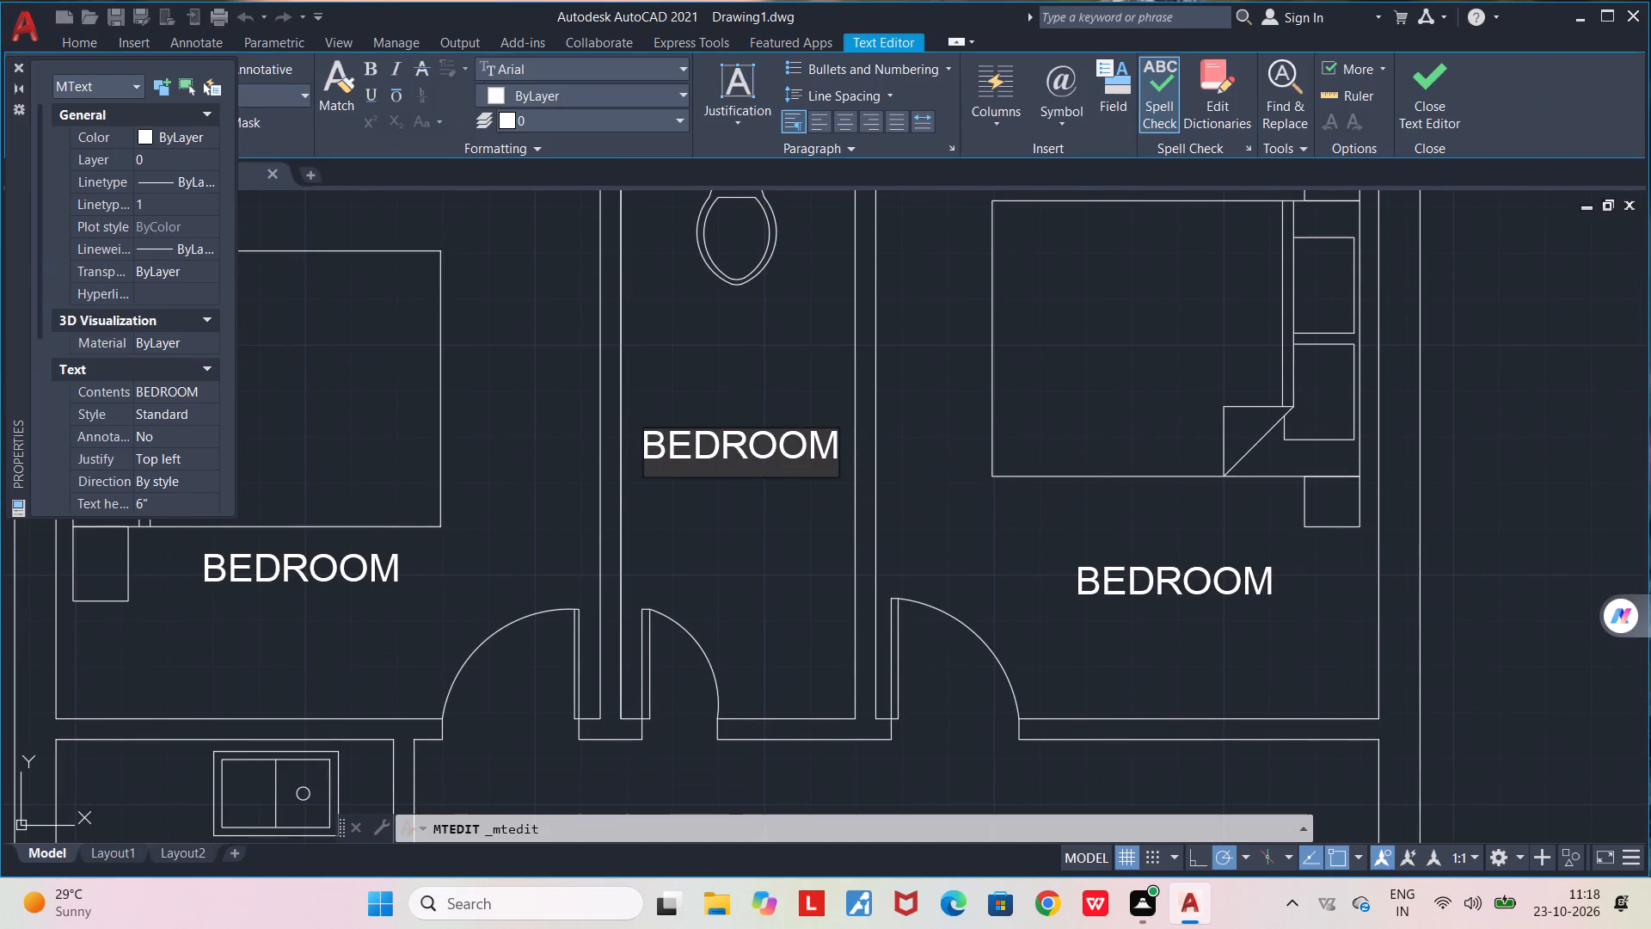
{"action": "left_click_drag", "start_coordinate": [830, 447], "coordinate": [636, 446]}
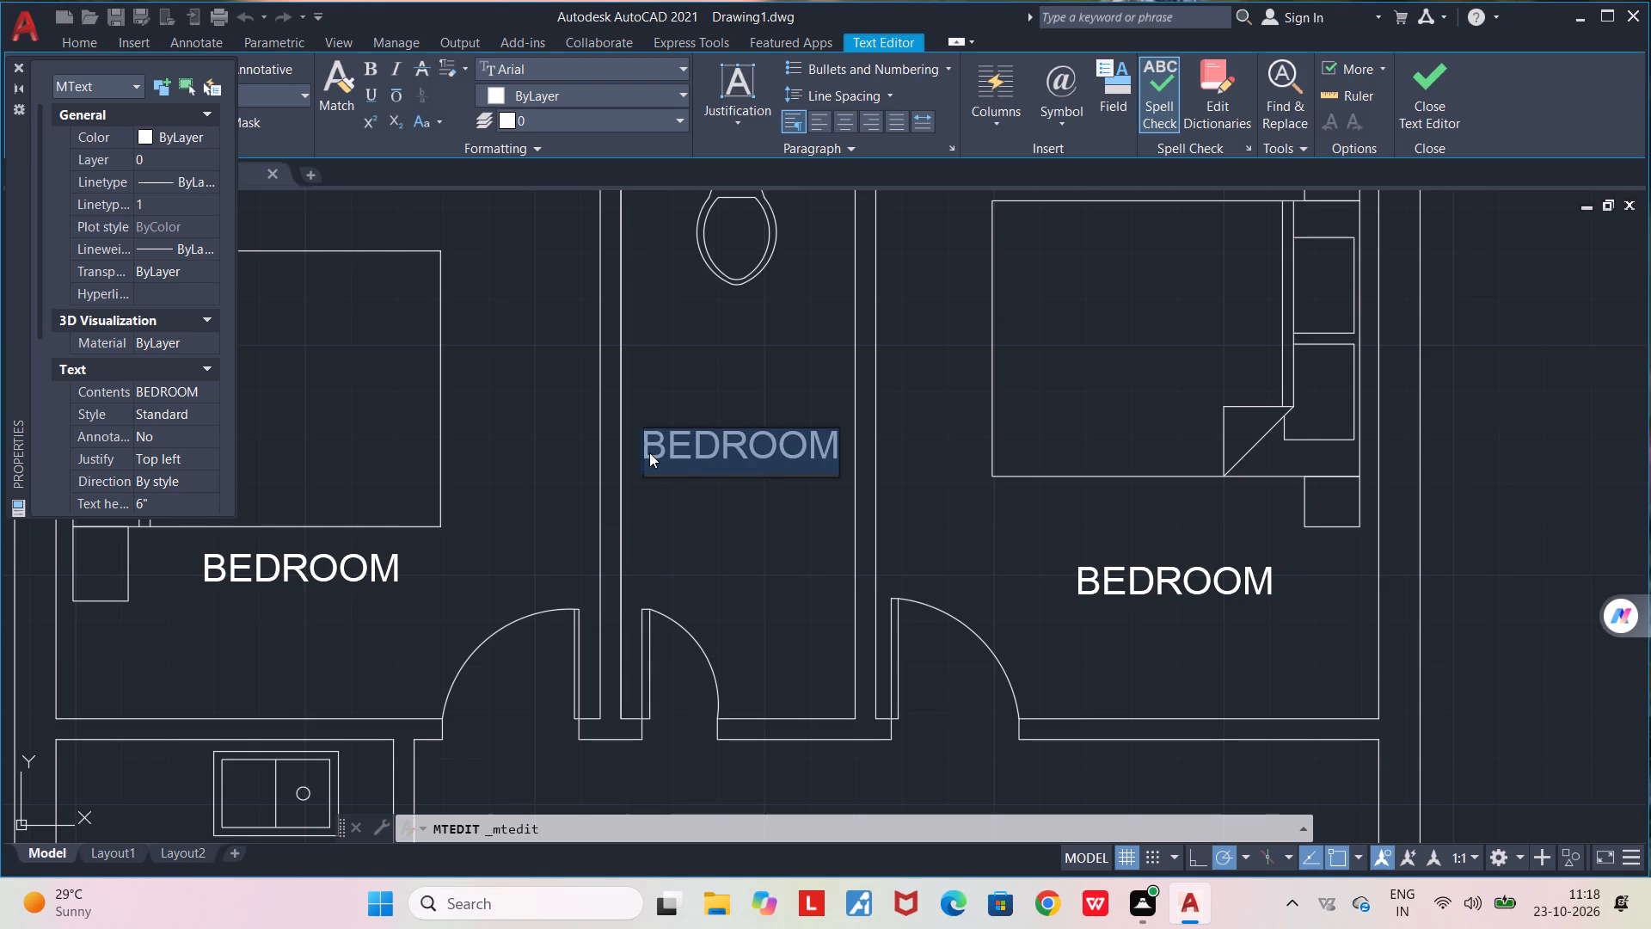
{"action": "type", "text": "TOILET"}
{"action": "left_click", "coordinate": [684, 536]}
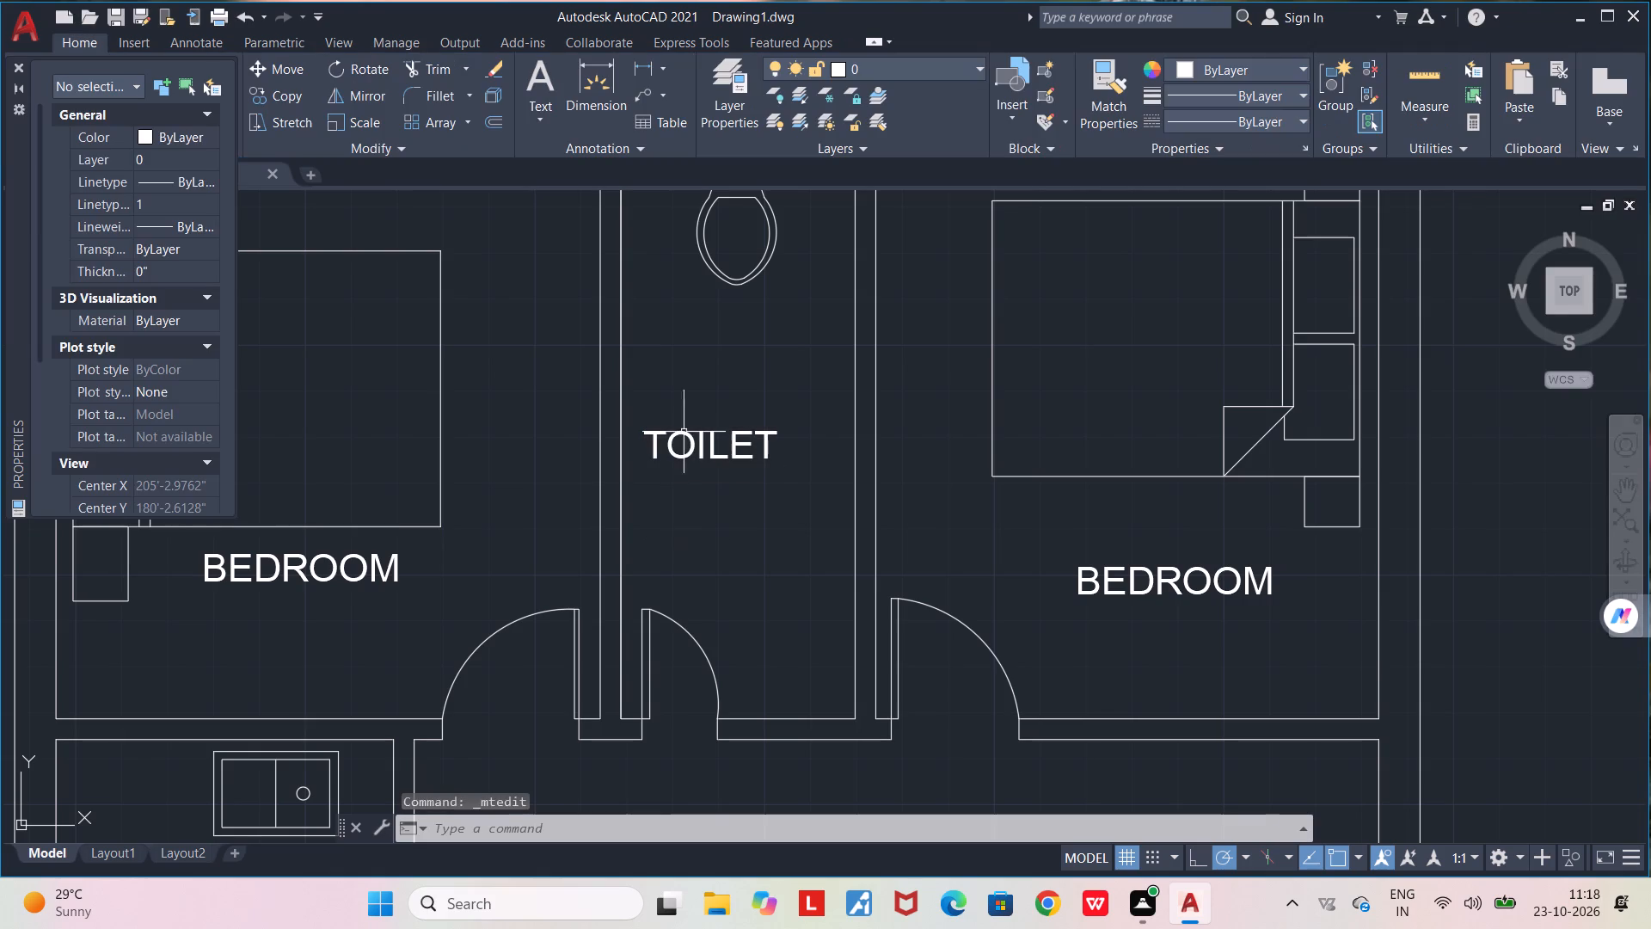
Move the TOILET label up and slightly right so it is centred in the room below the toilet fixture.
{"action": "left_click", "coordinate": [704, 440]}
{"action": "left_click_drag", "start_coordinate": [700, 438], "coordinate": [720, 422]}
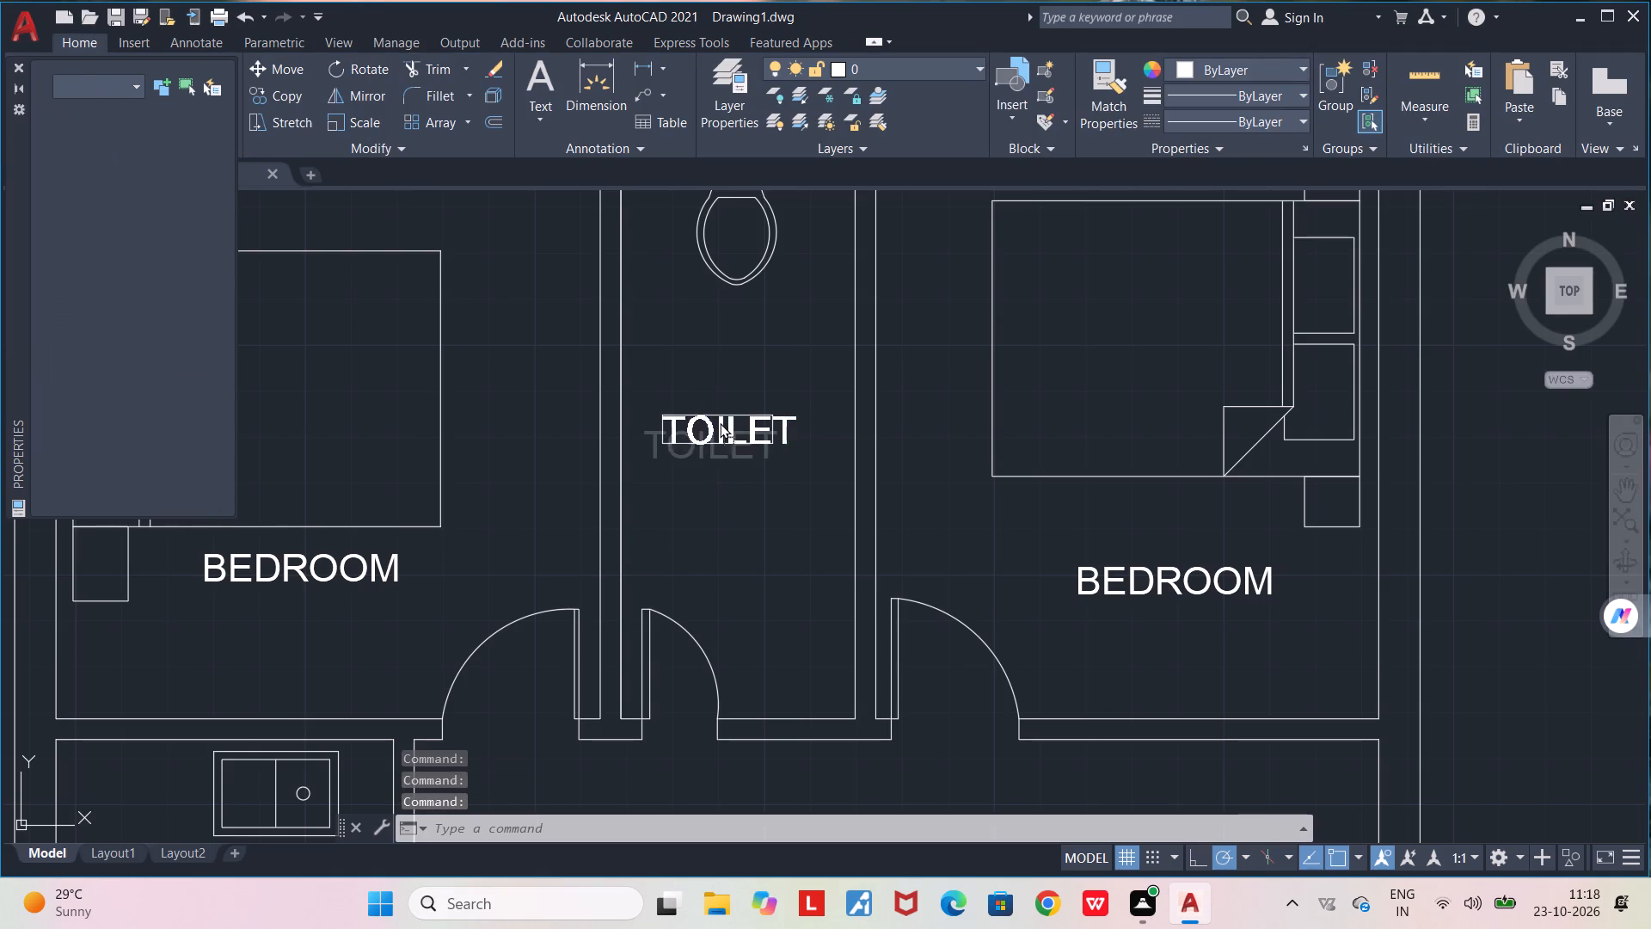
{"action": "left_click_drag", "start_coordinate": [720, 422], "coordinate": [726, 379]}
Paste the label in the room with the stove and sink and replace its text with KITCHEN.
{"action": "scroll", "coordinate": [732, 461], "scroll_direction": "down", "scroll_amount": 3}
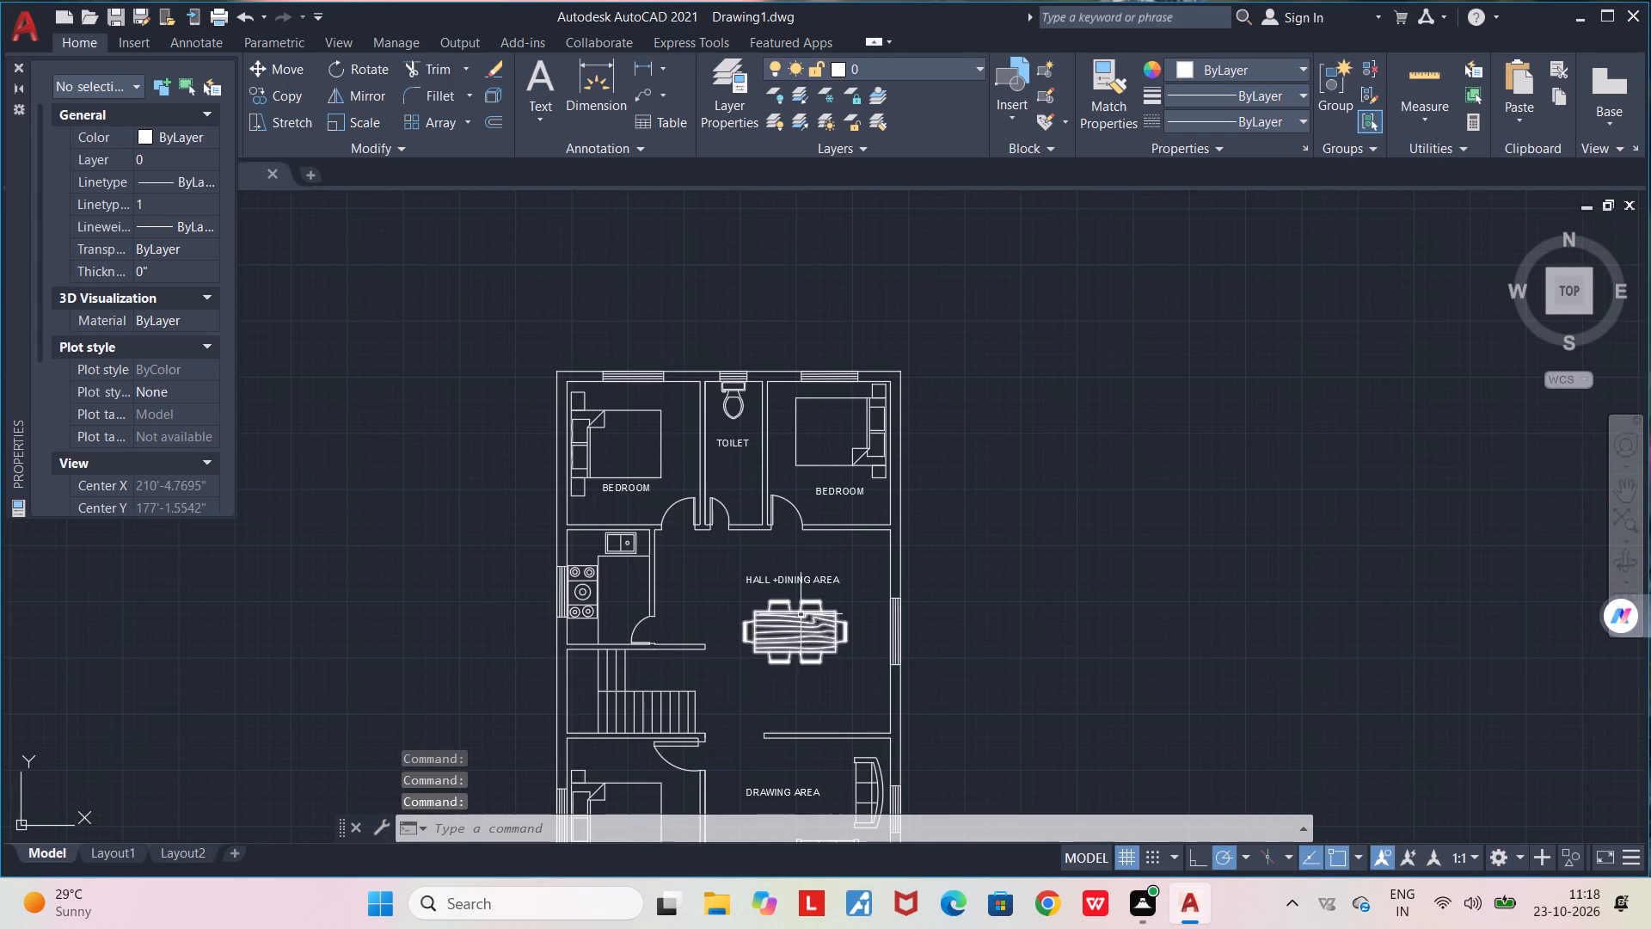
{"action": "scroll", "coordinate": [618, 601], "scroll_direction": "up", "scroll_amount": 2}
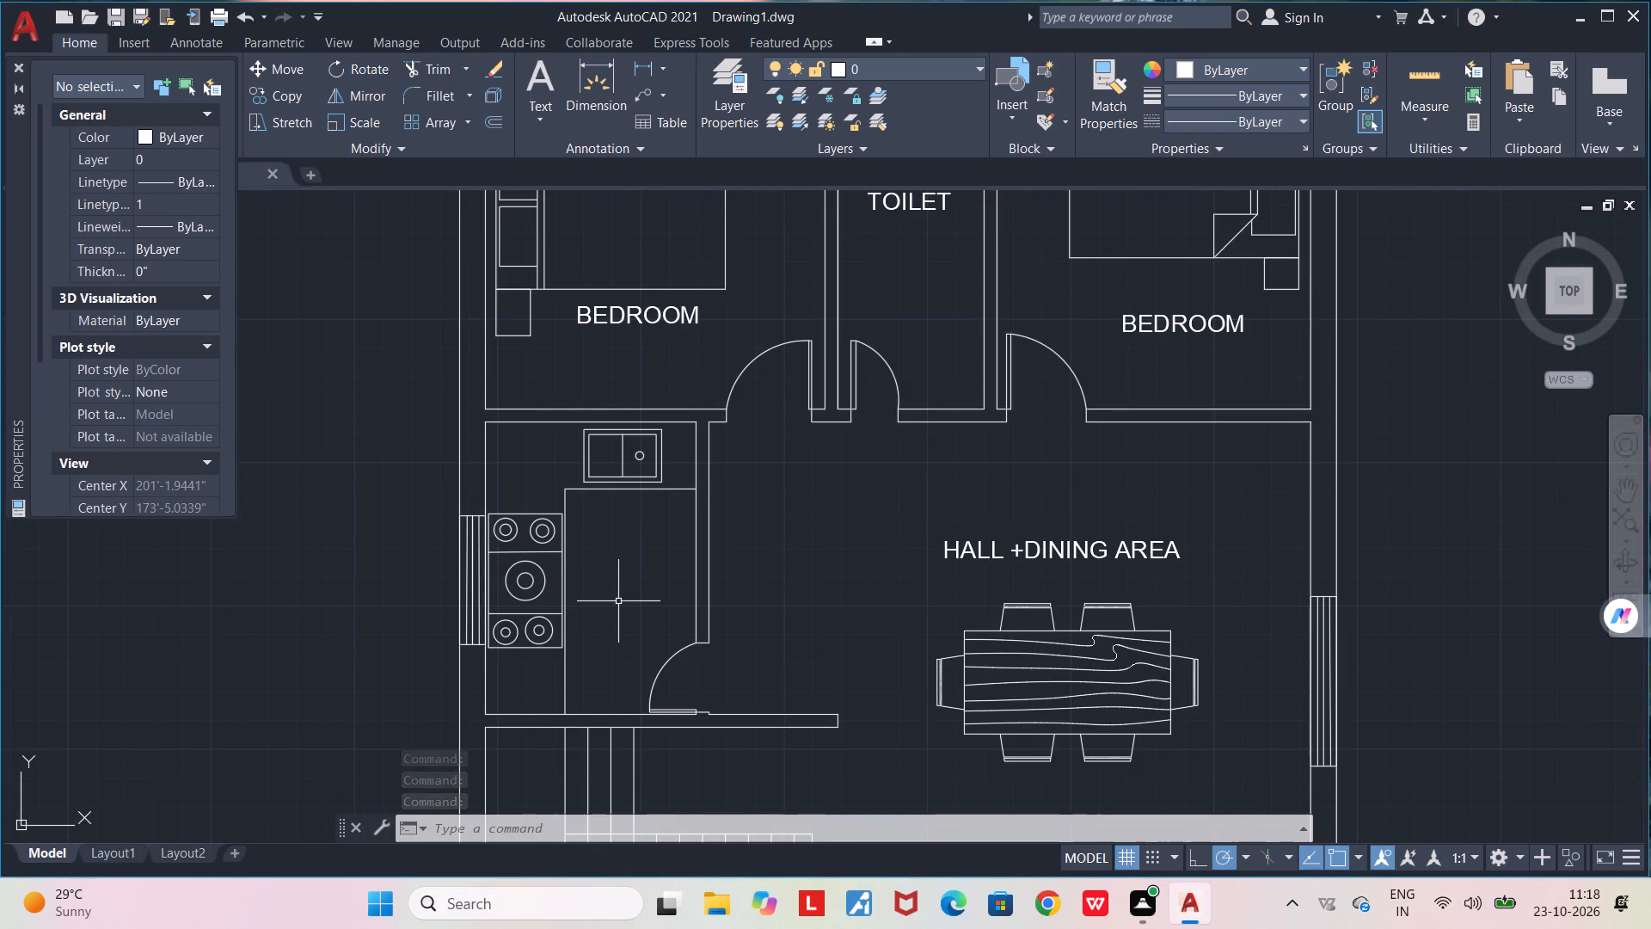
{"action": "key", "text": "ctrl+v"}
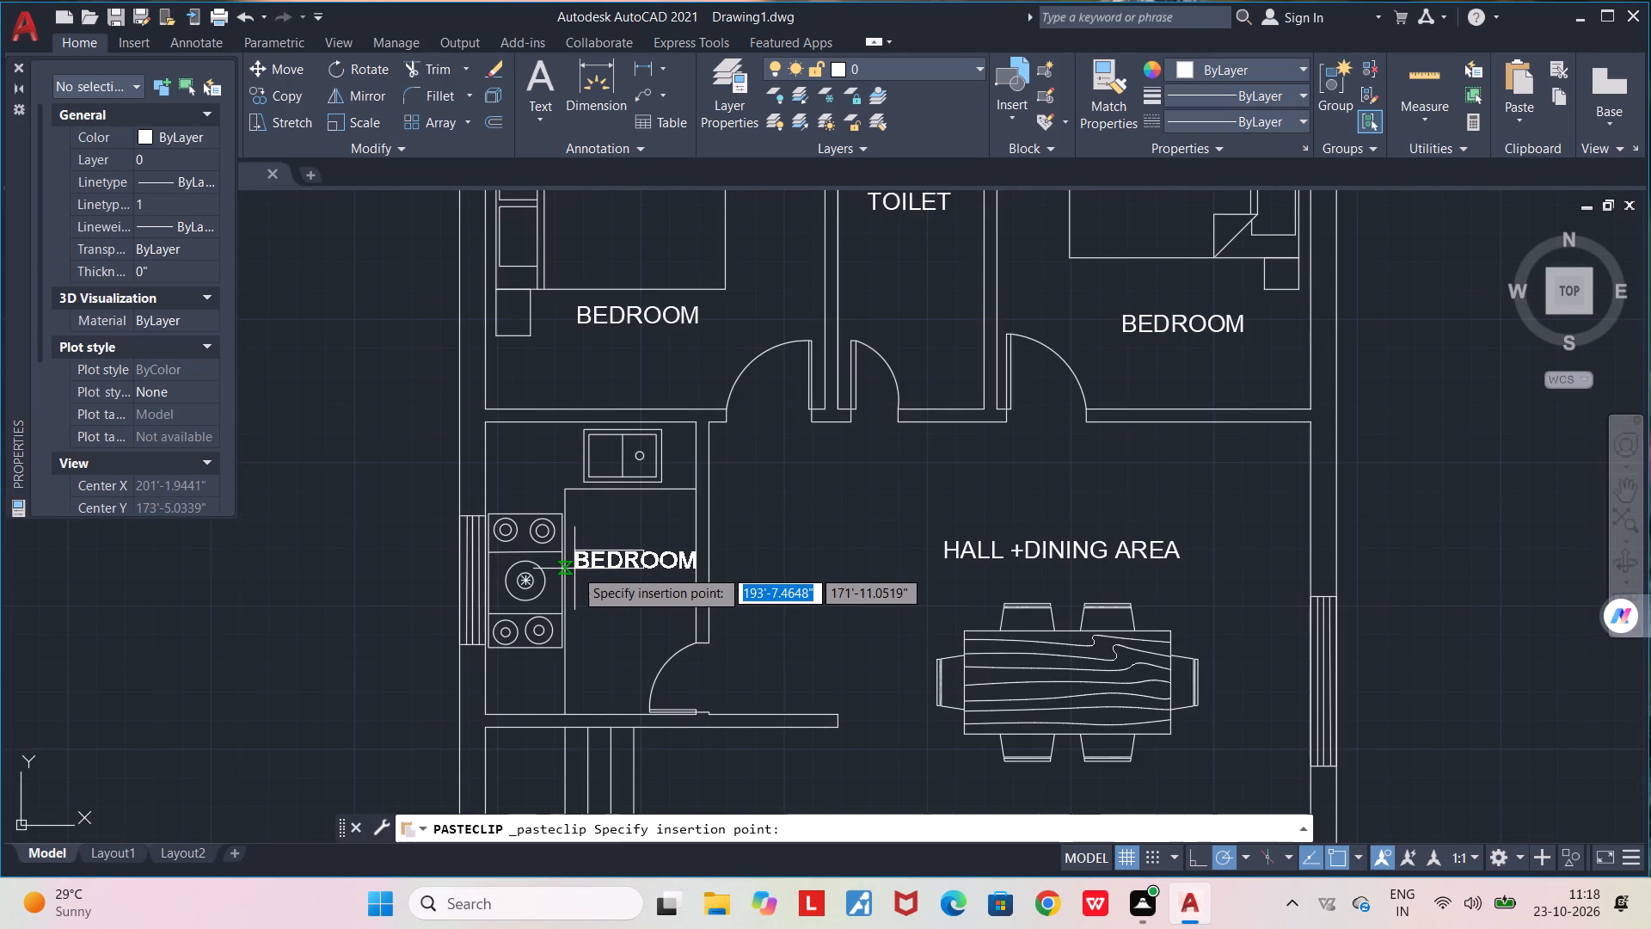
{"action": "left_click", "coordinate": [574, 569]}
{"action": "scroll", "coordinate": [597, 568], "scroll_direction": "up", "scroll_amount": 2}
{"action": "double_click", "coordinate": [598, 562]}
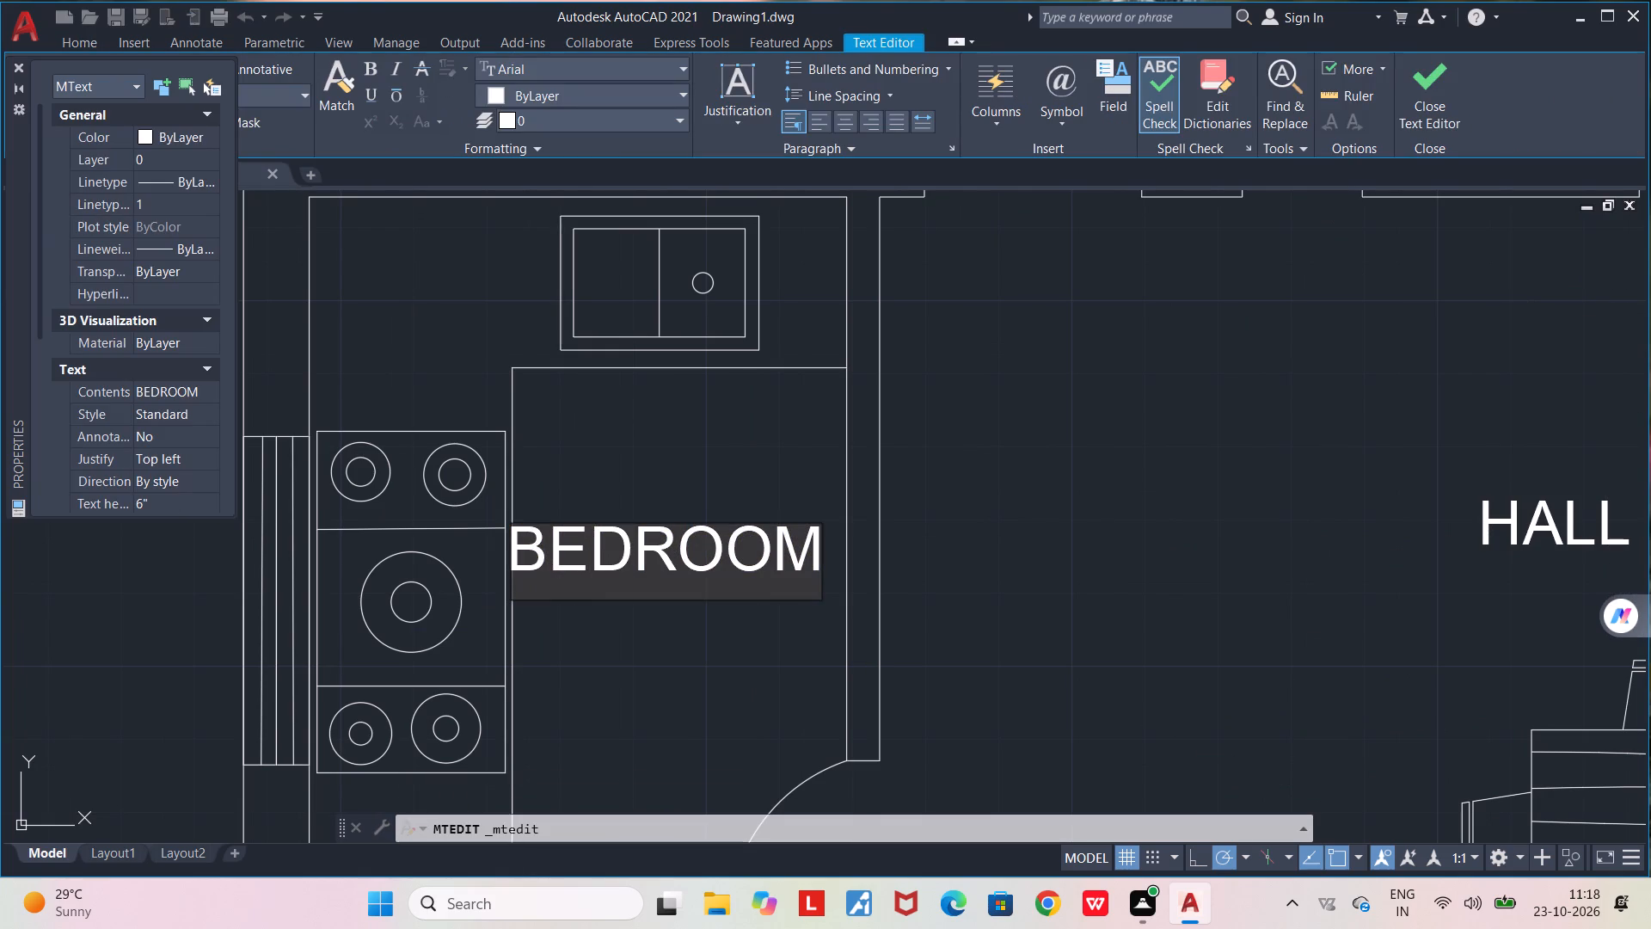
{"action": "left_click_drag", "start_coordinate": [817, 548], "coordinate": [521, 558]}
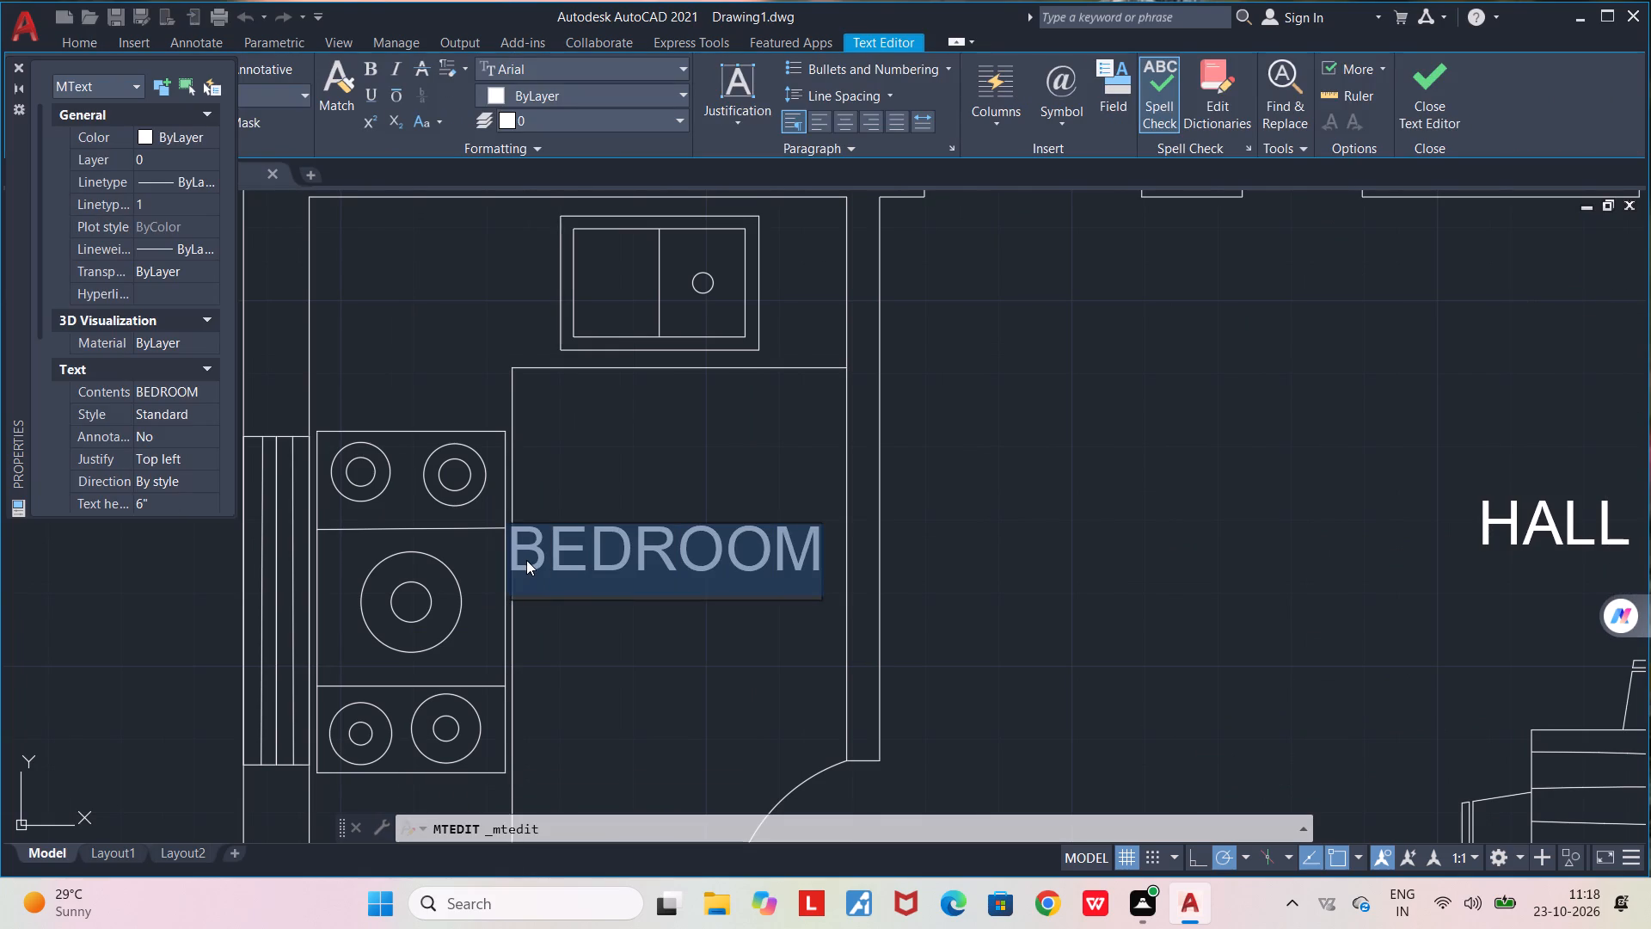
{"action": "type", "text": "KITCHEN"}
{"action": "left_click", "coordinate": [530, 729]}
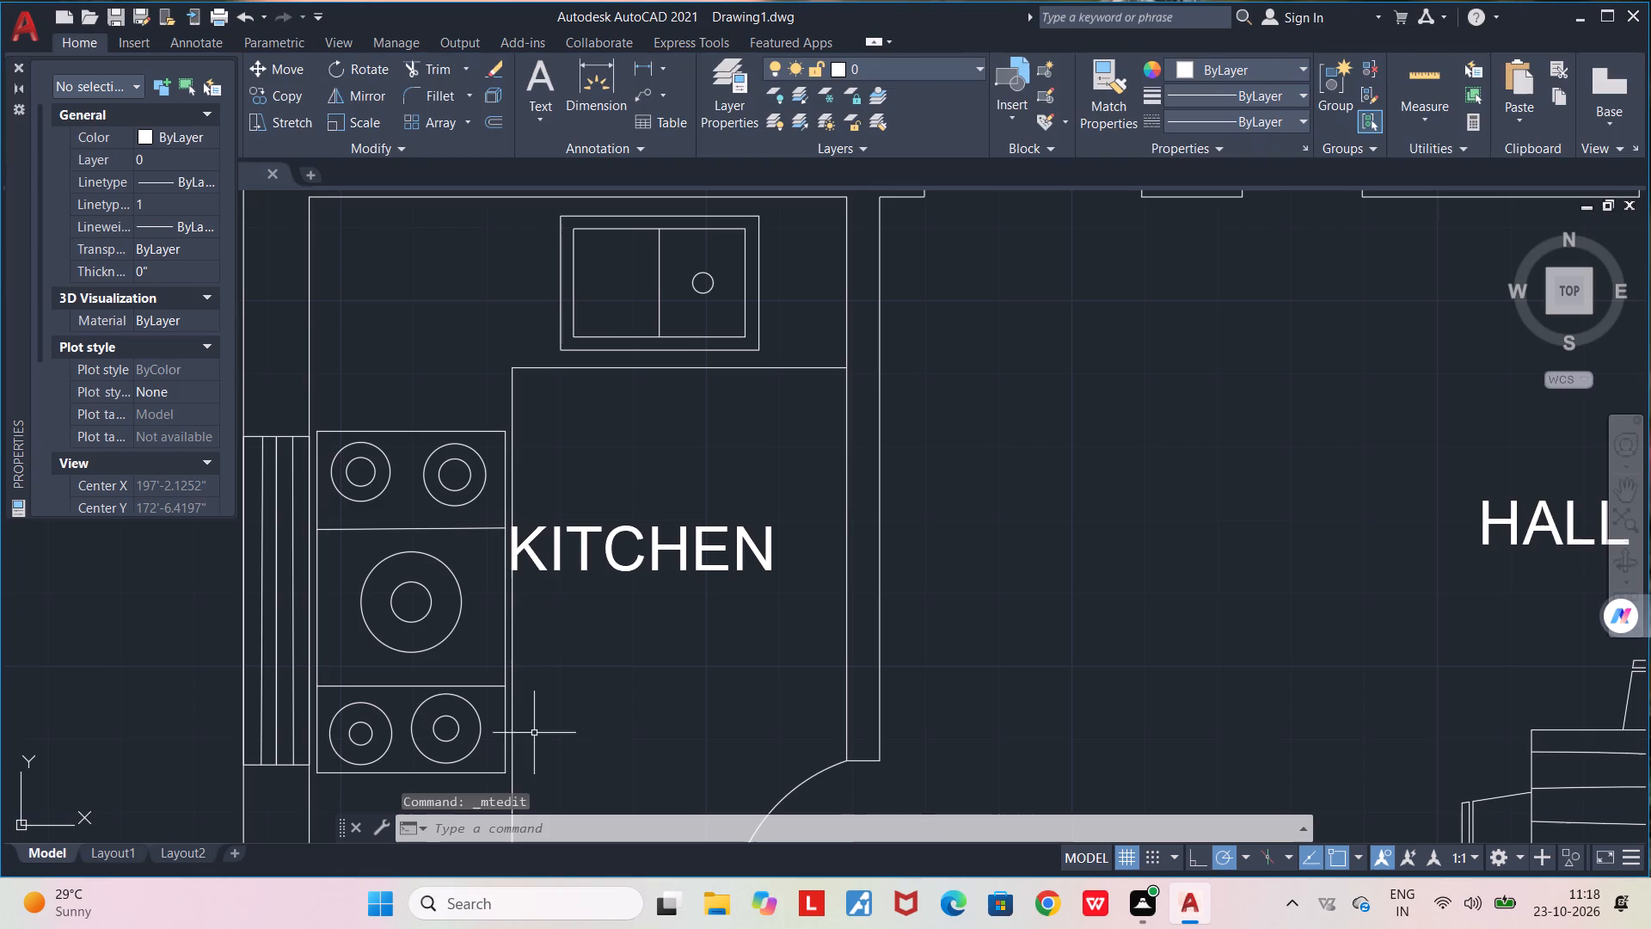
Move the KITCHEN label up and right, off the counter edge and onto the kitchen's open floor.
{"action": "left_click", "coordinate": [622, 530]}
{"action": "left_click_drag", "start_coordinate": [614, 527], "coordinate": [660, 470]}
Paste the label in the open space above the lower stair flight and replace its text with STAIR.
{"action": "scroll", "coordinate": [697, 606], "scroll_direction": "down", "scroll_amount": 5}
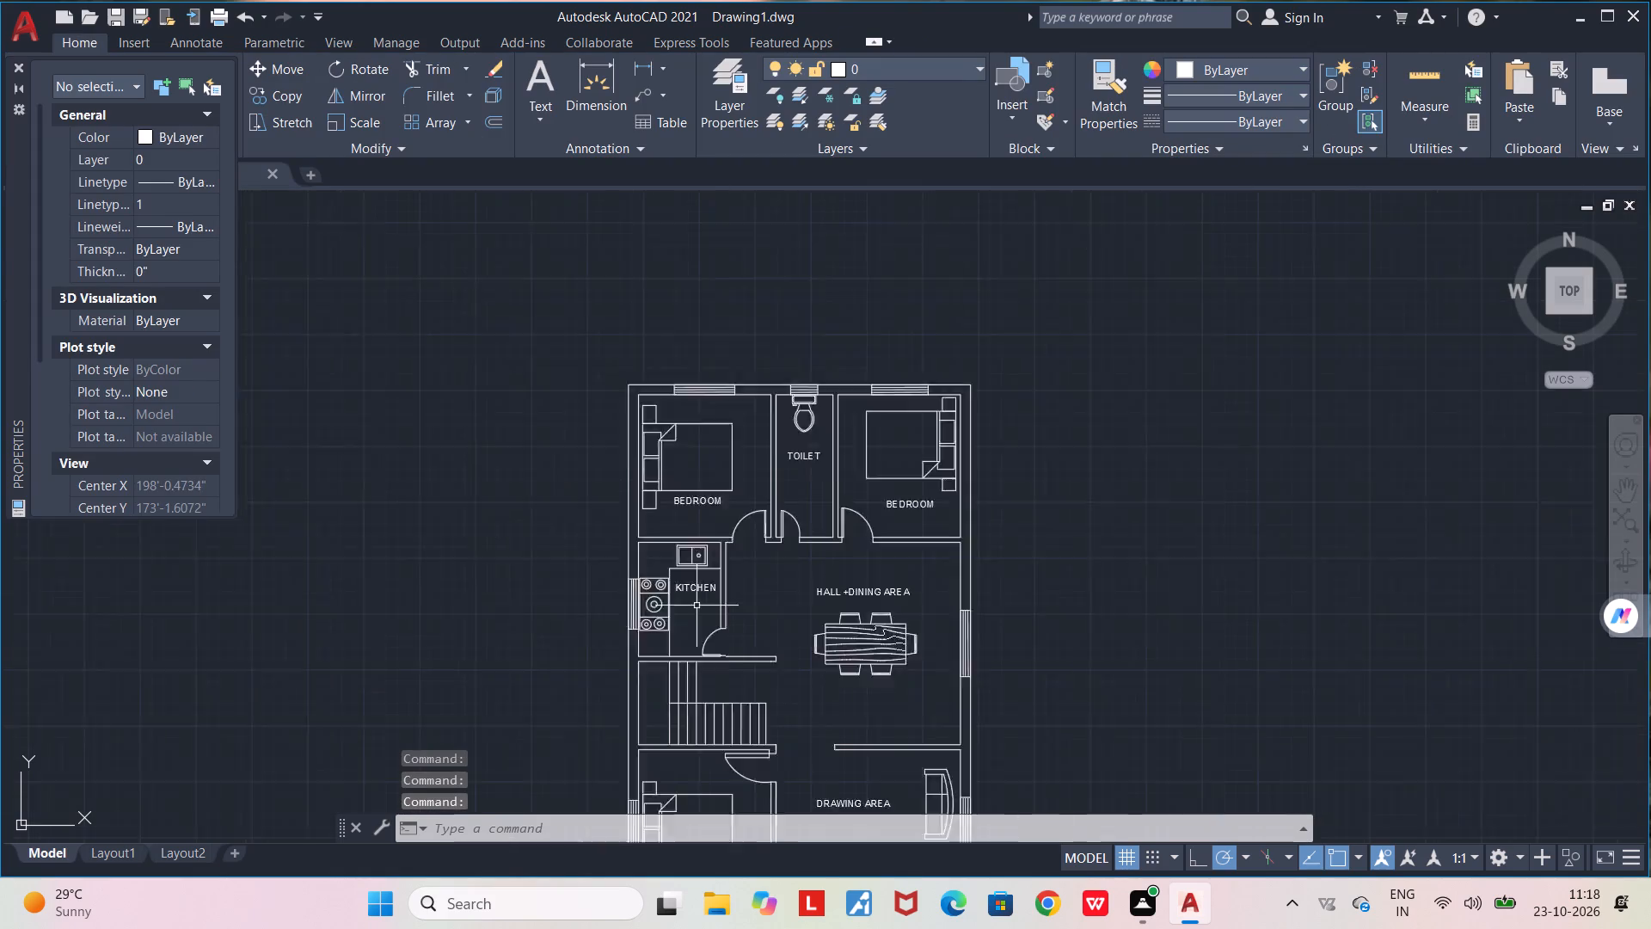
{"action": "middle_click_drag", "start_coordinate": [749, 613], "coordinate": [717, 509]}
{"action": "scroll", "coordinate": [743, 607], "scroll_direction": "up", "scroll_amount": 1}
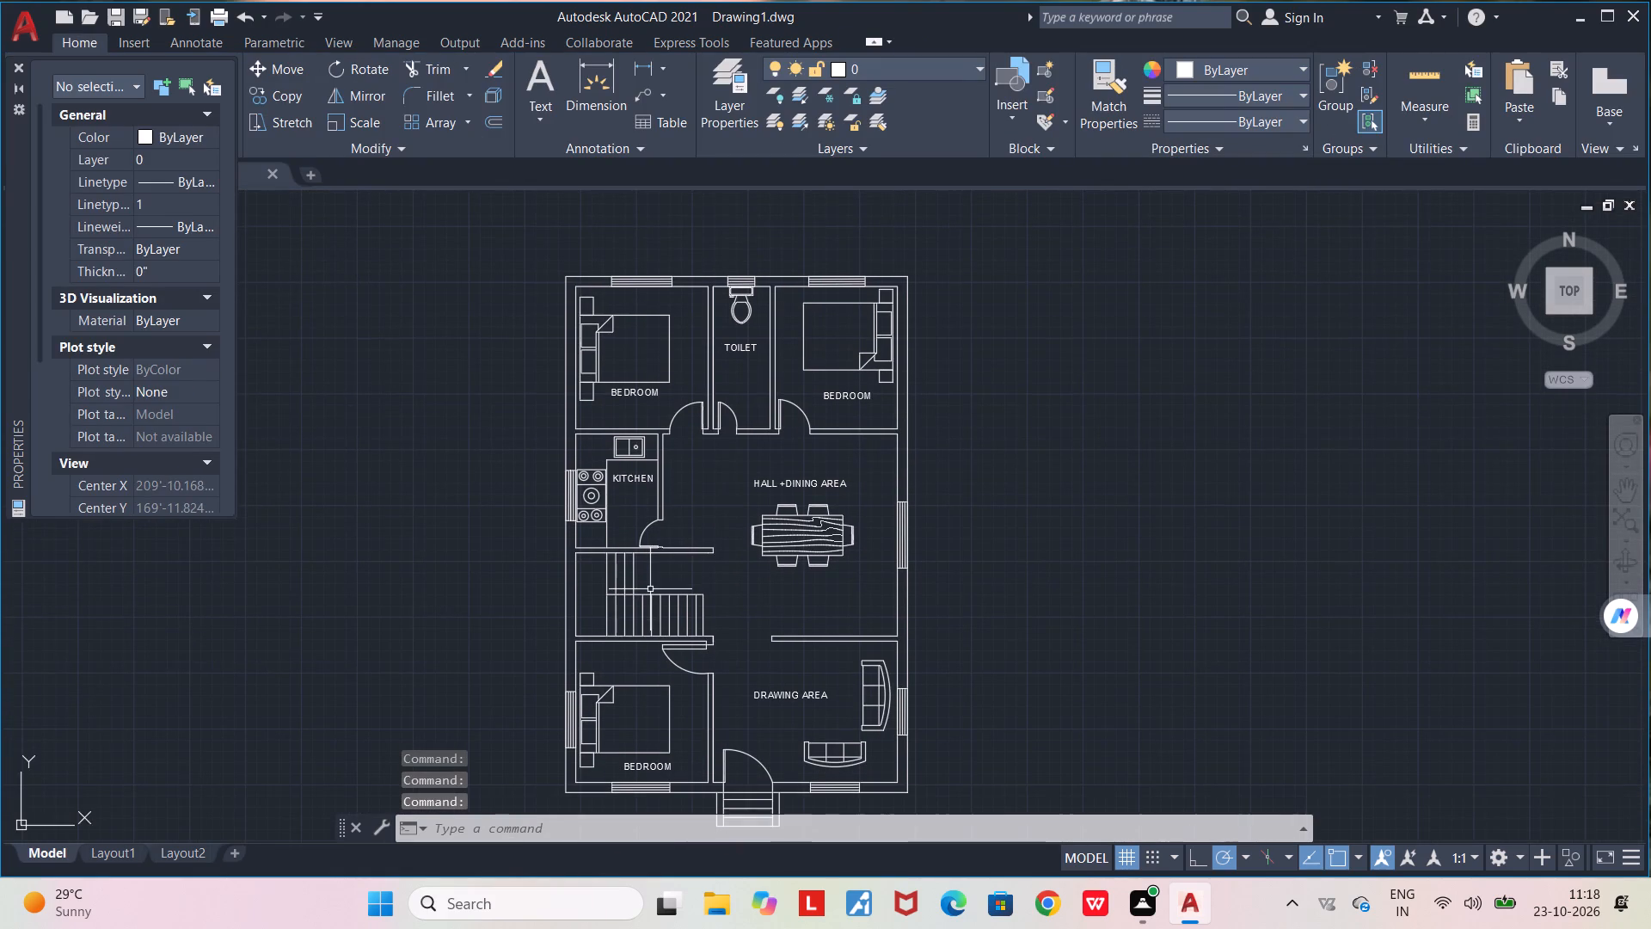
{"action": "scroll", "coordinate": [650, 590], "scroll_direction": "up", "scroll_amount": 3}
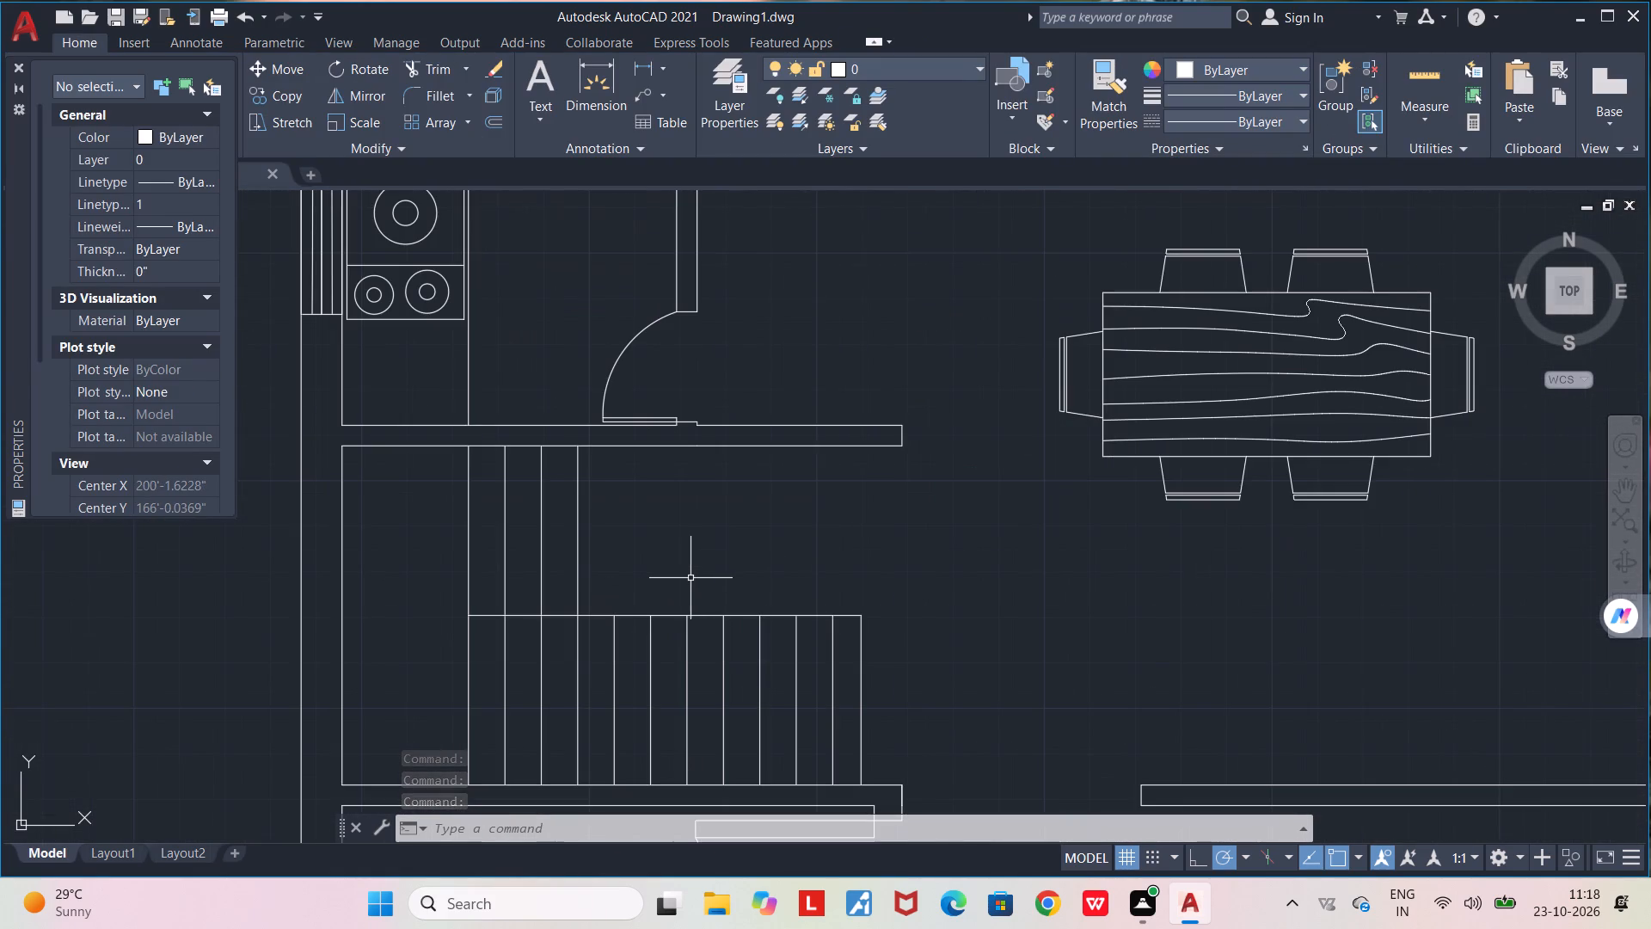
{"action": "key", "text": "ctrl+v"}
{"action": "left_click", "coordinate": [641, 542]}
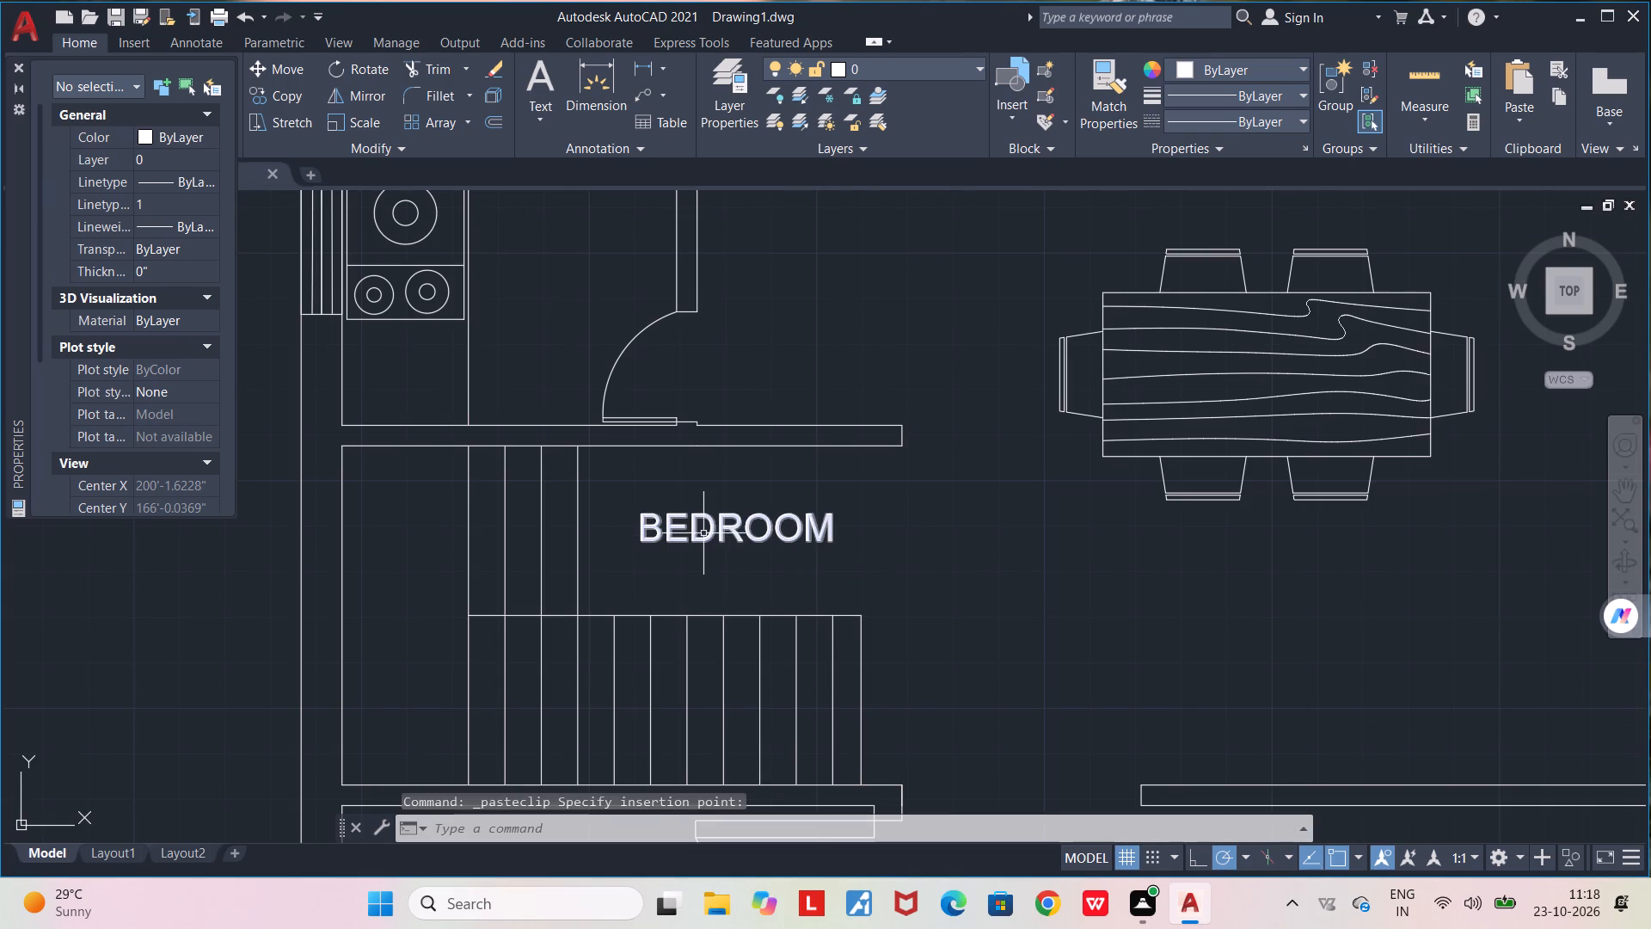
{"action": "double_click", "coordinate": [742, 522]}
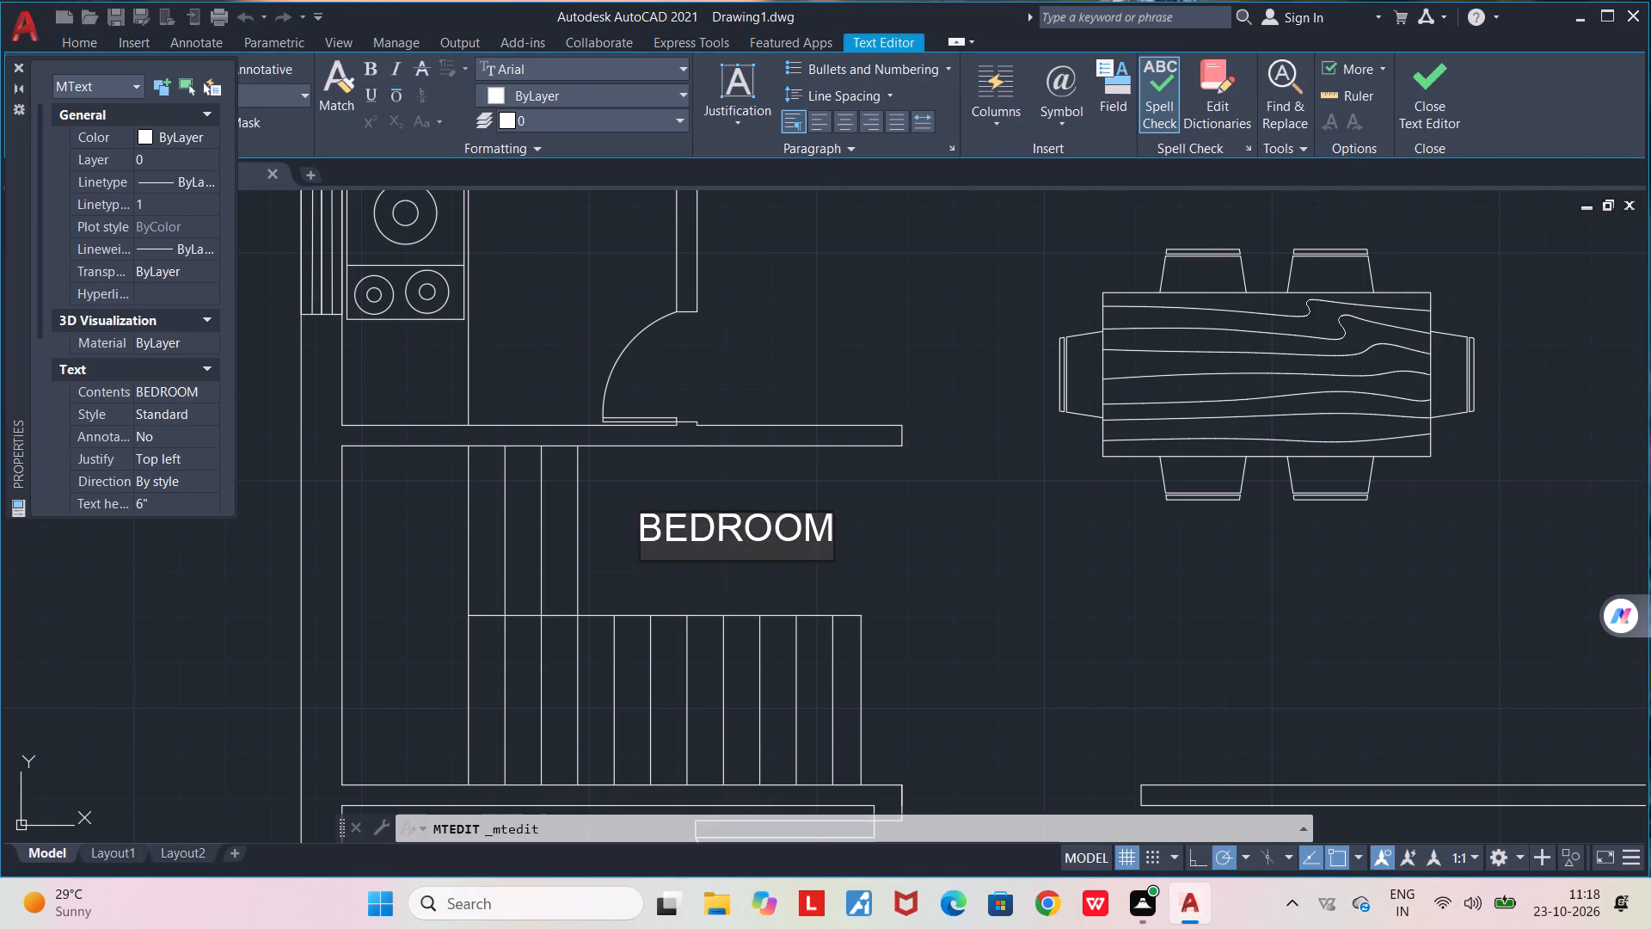
{"action": "left_click_drag", "start_coordinate": [826, 520], "coordinate": [618, 532]}
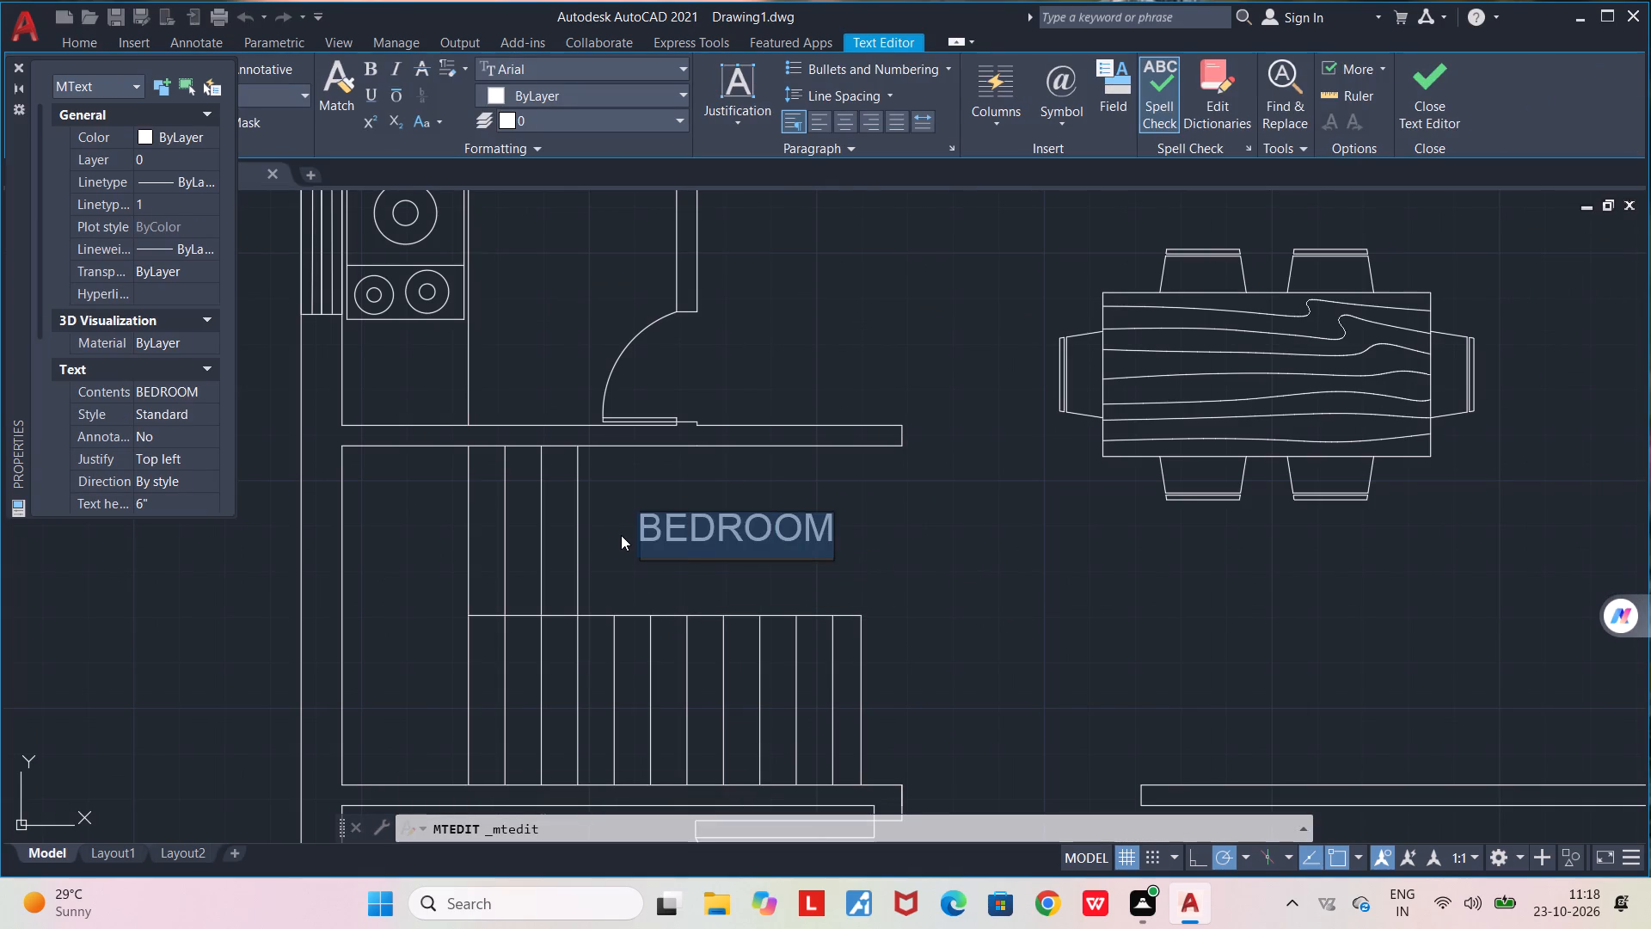
{"action": "type", "text": "STAIR"}
{"action": "key", "text": "space"}
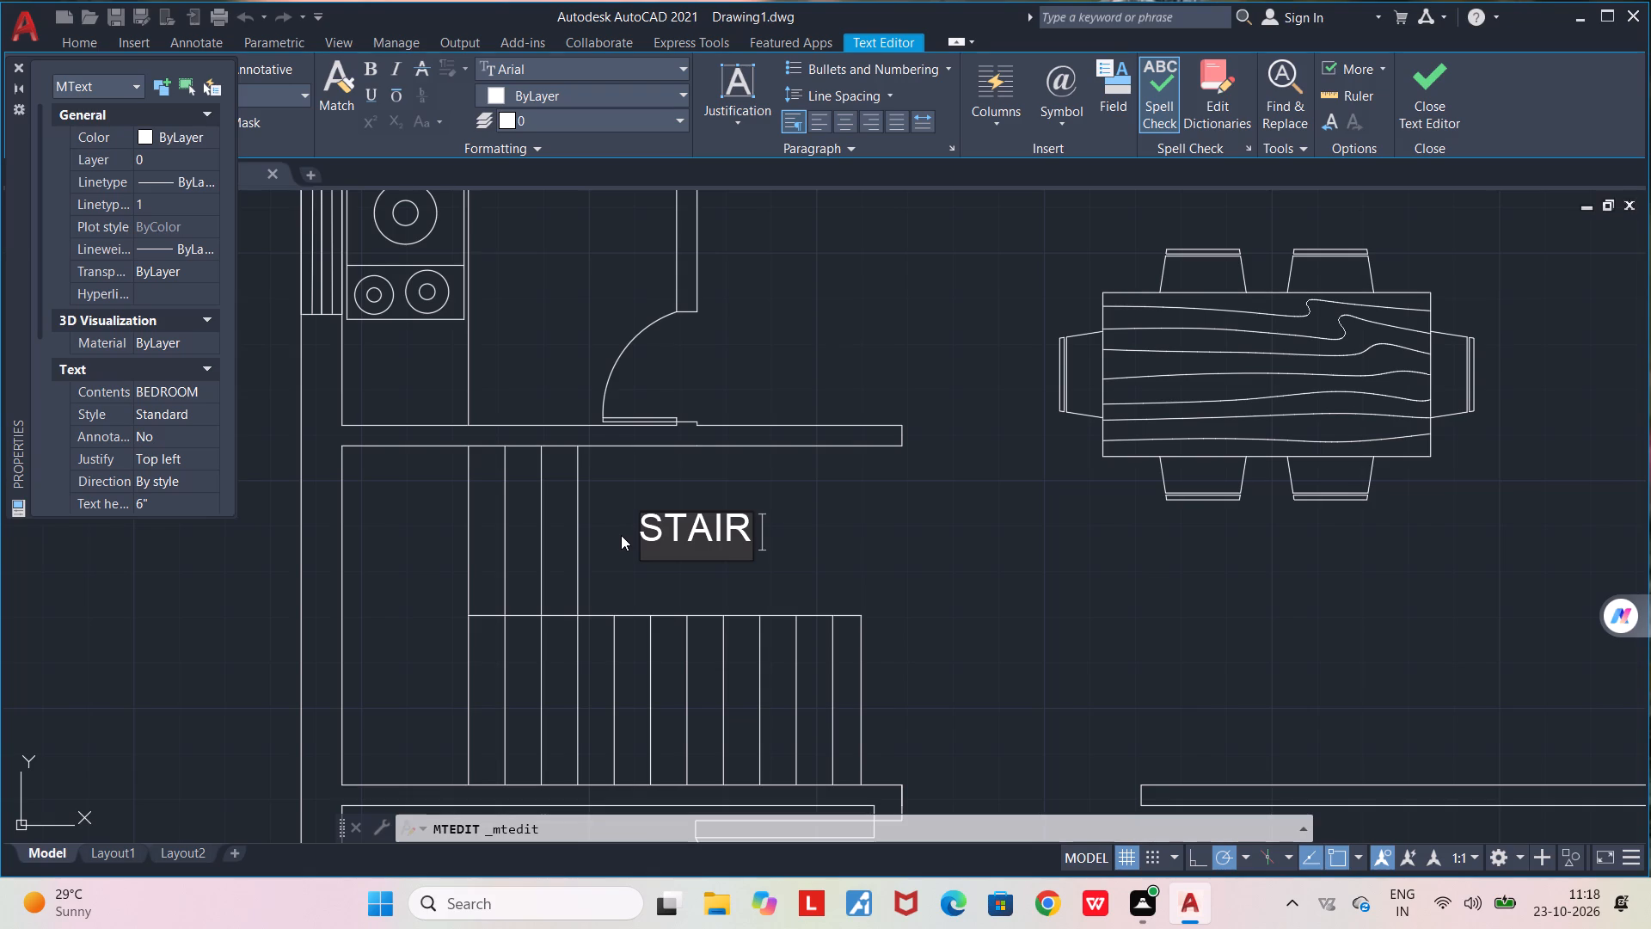
{"action": "left_click", "coordinate": [949, 523]}
Move the DRAWING AREA label up and right, to just below the partition wall and above the sofas.
{"action": "scroll", "coordinate": [867, 550], "scroll_direction": "down", "scroll_amount": 2}
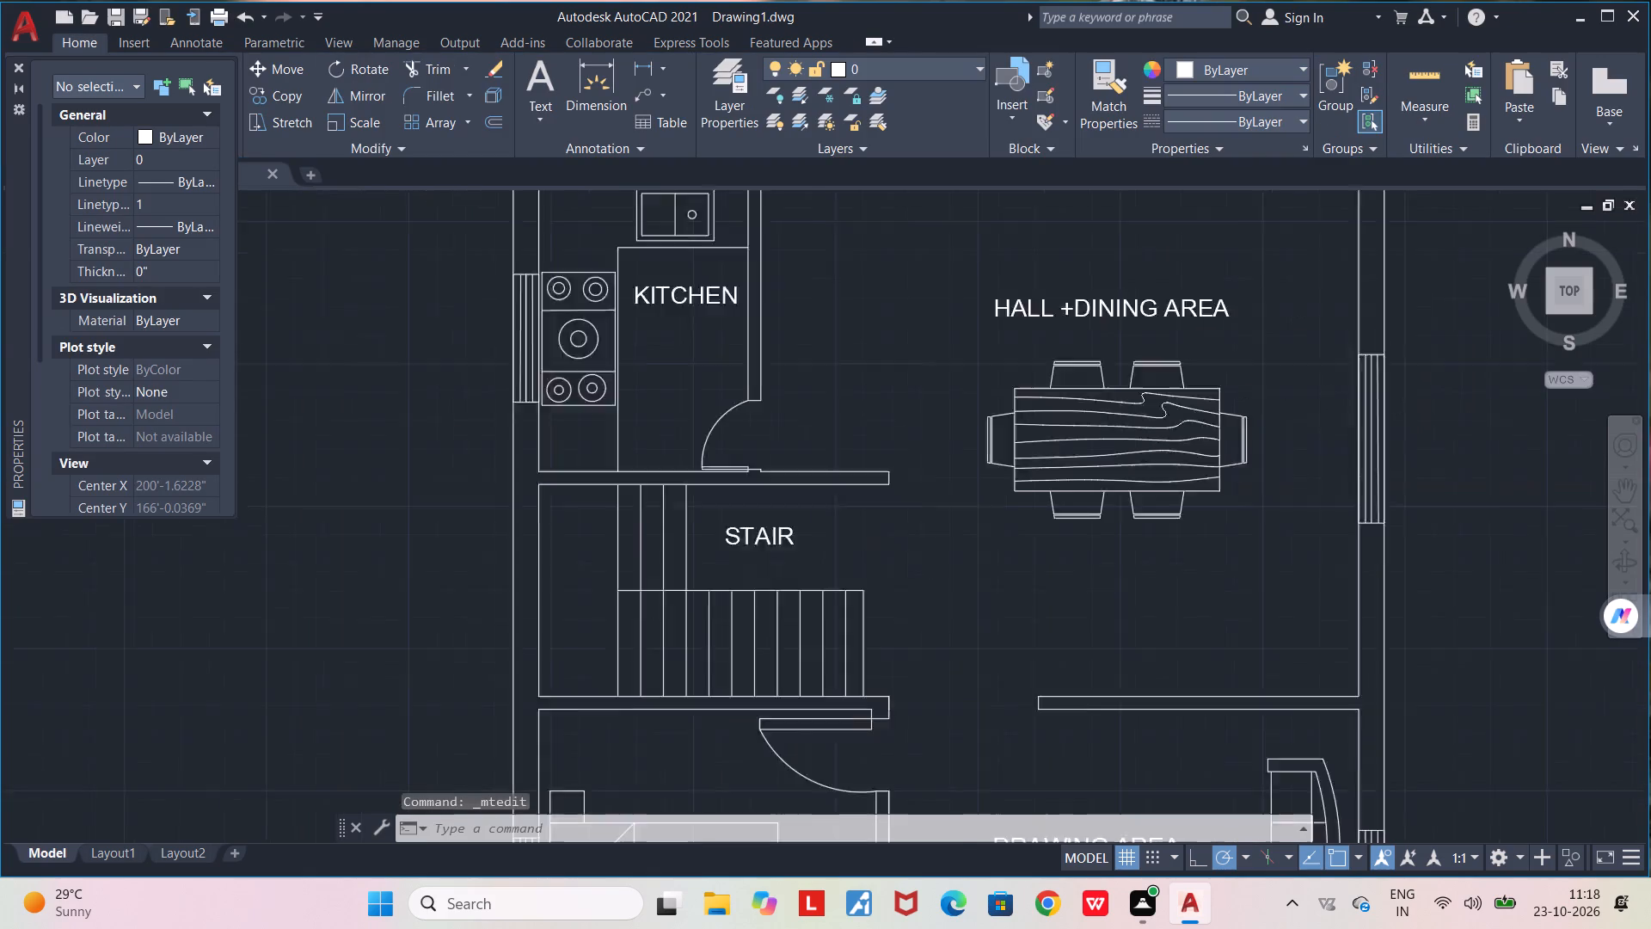
{"action": "middle_click_drag", "start_coordinate": [902, 586], "coordinate": [797, 524]}
{"action": "scroll", "coordinate": [798, 525], "scroll_direction": "down", "scroll_amount": 1}
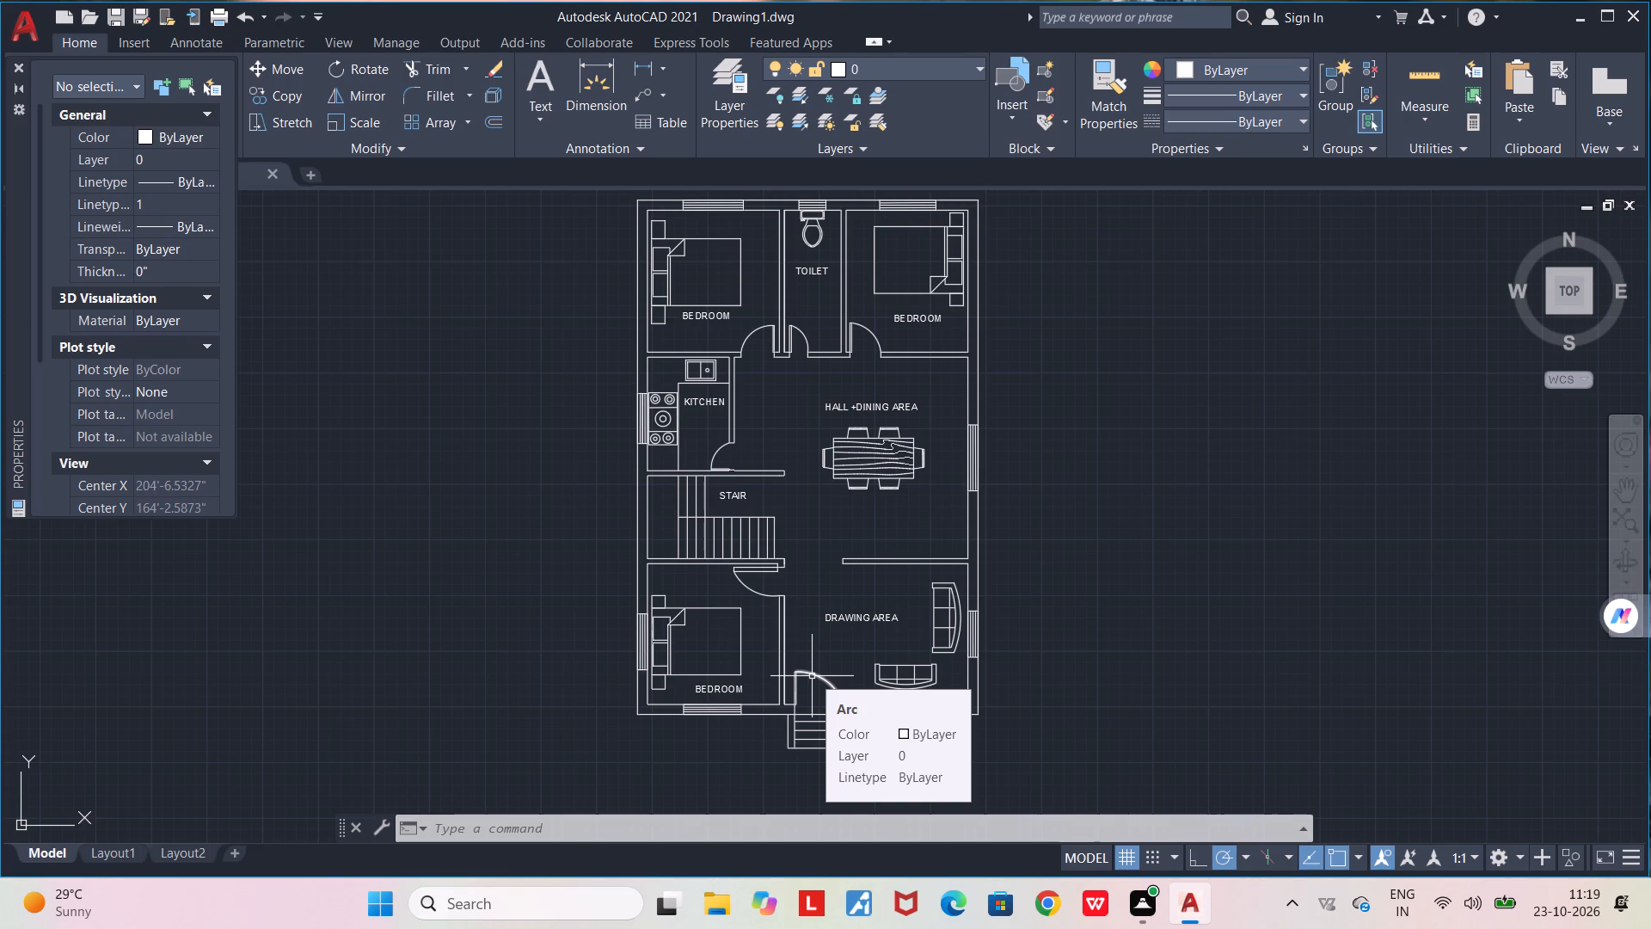
{"action": "left_click", "coordinate": [846, 618]}
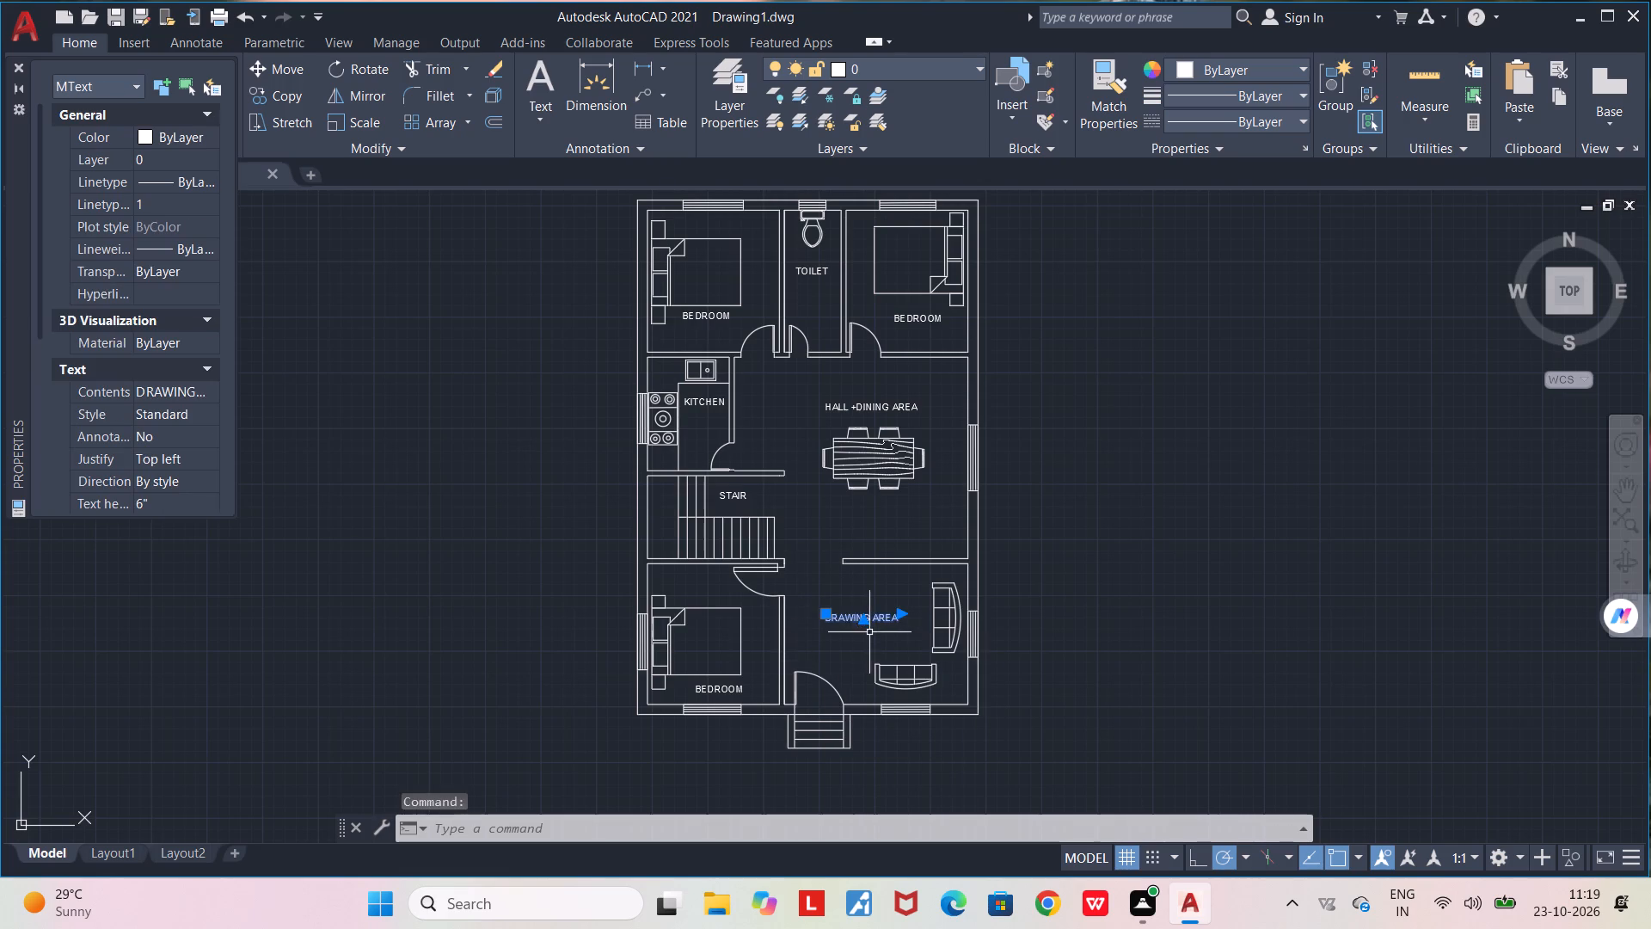
{"action": "scroll", "coordinate": [869, 632], "scroll_direction": "up", "scroll_amount": 2}
{"action": "middle_click_drag", "start_coordinate": [865, 631], "coordinate": [763, 581]}
{"action": "left_click", "coordinate": [737, 547]}
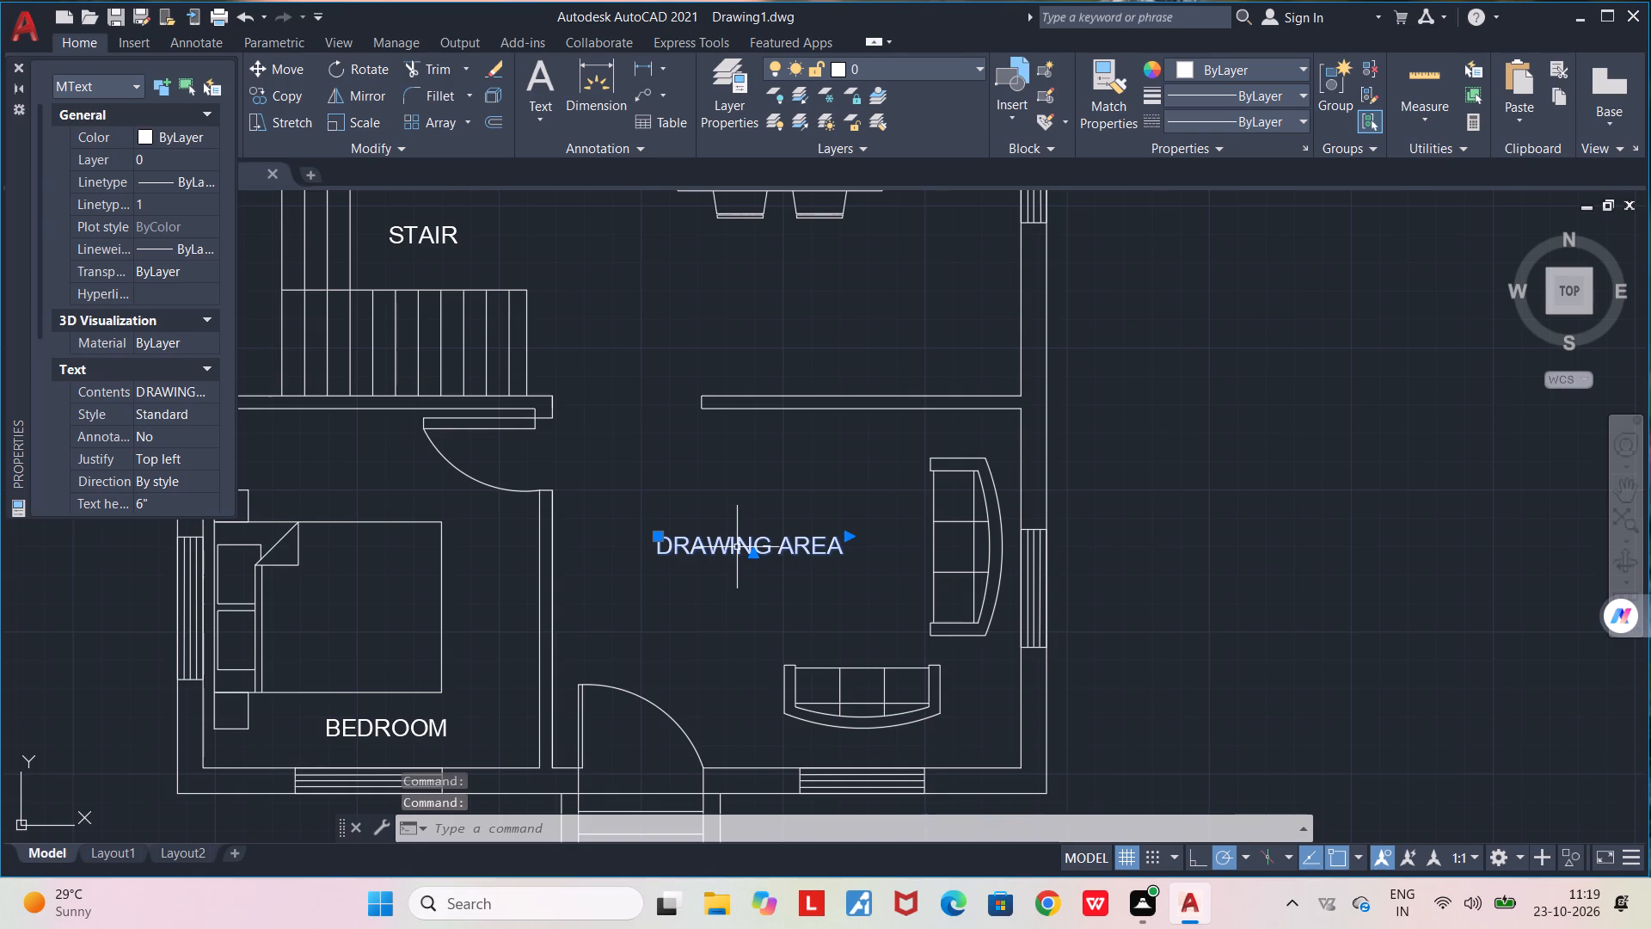
{"action": "left_click", "coordinate": [784, 544]}
{"action": "left_click_drag", "start_coordinate": [783, 543], "coordinate": [807, 548]}
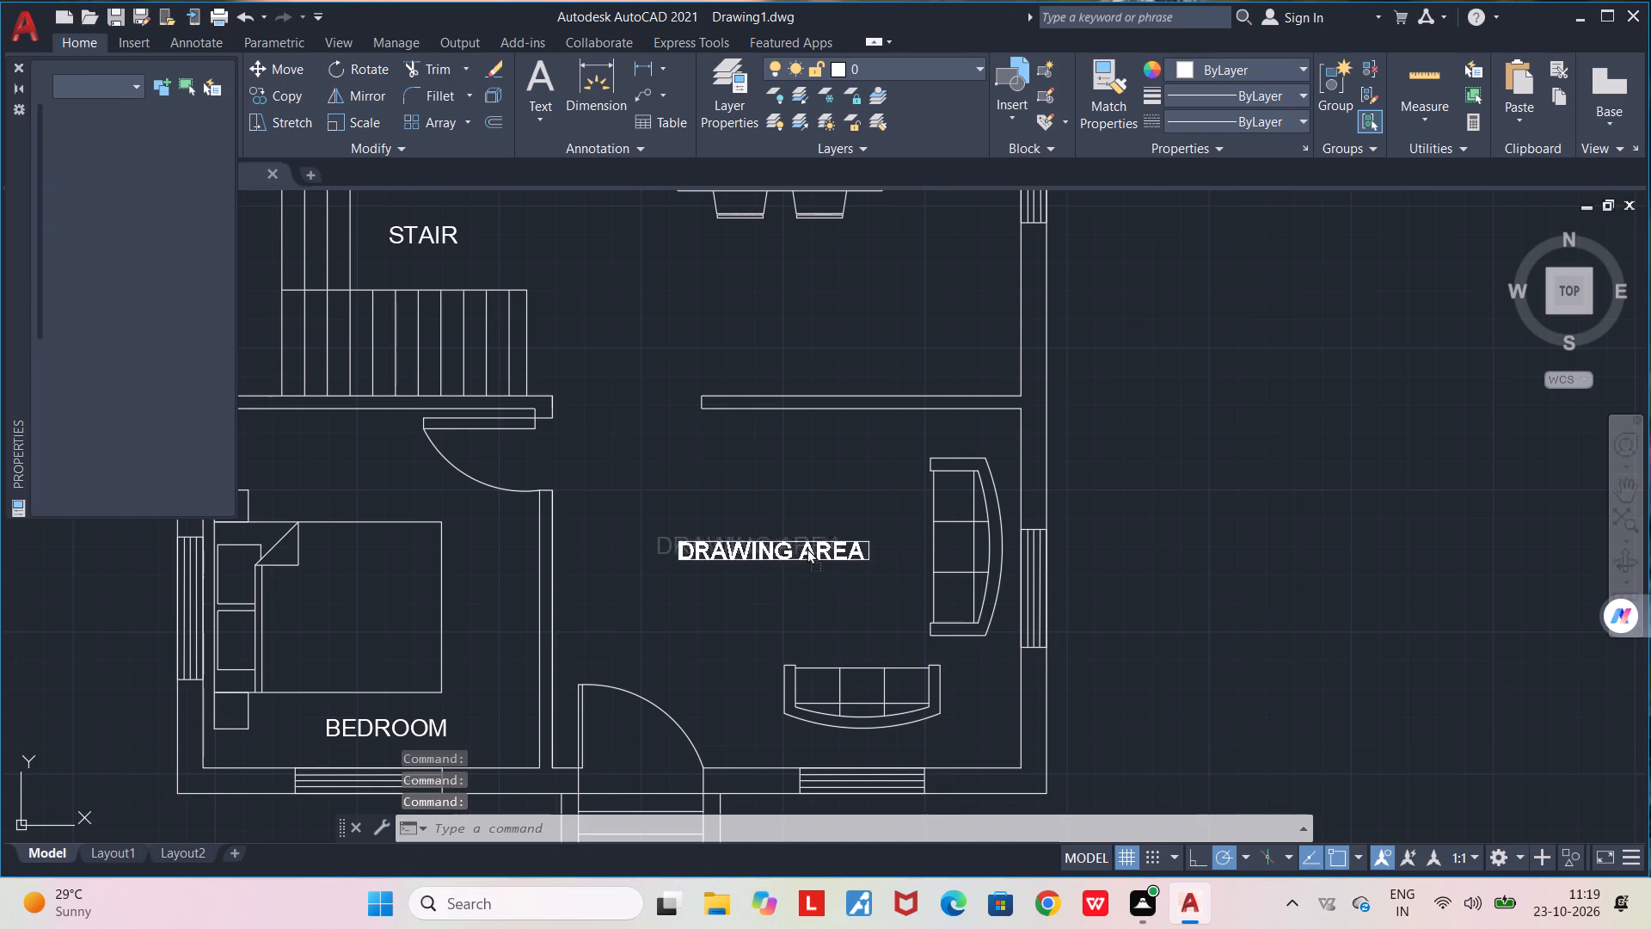
{"action": "left_click_drag", "start_coordinate": [807, 548], "coordinate": [853, 447]}
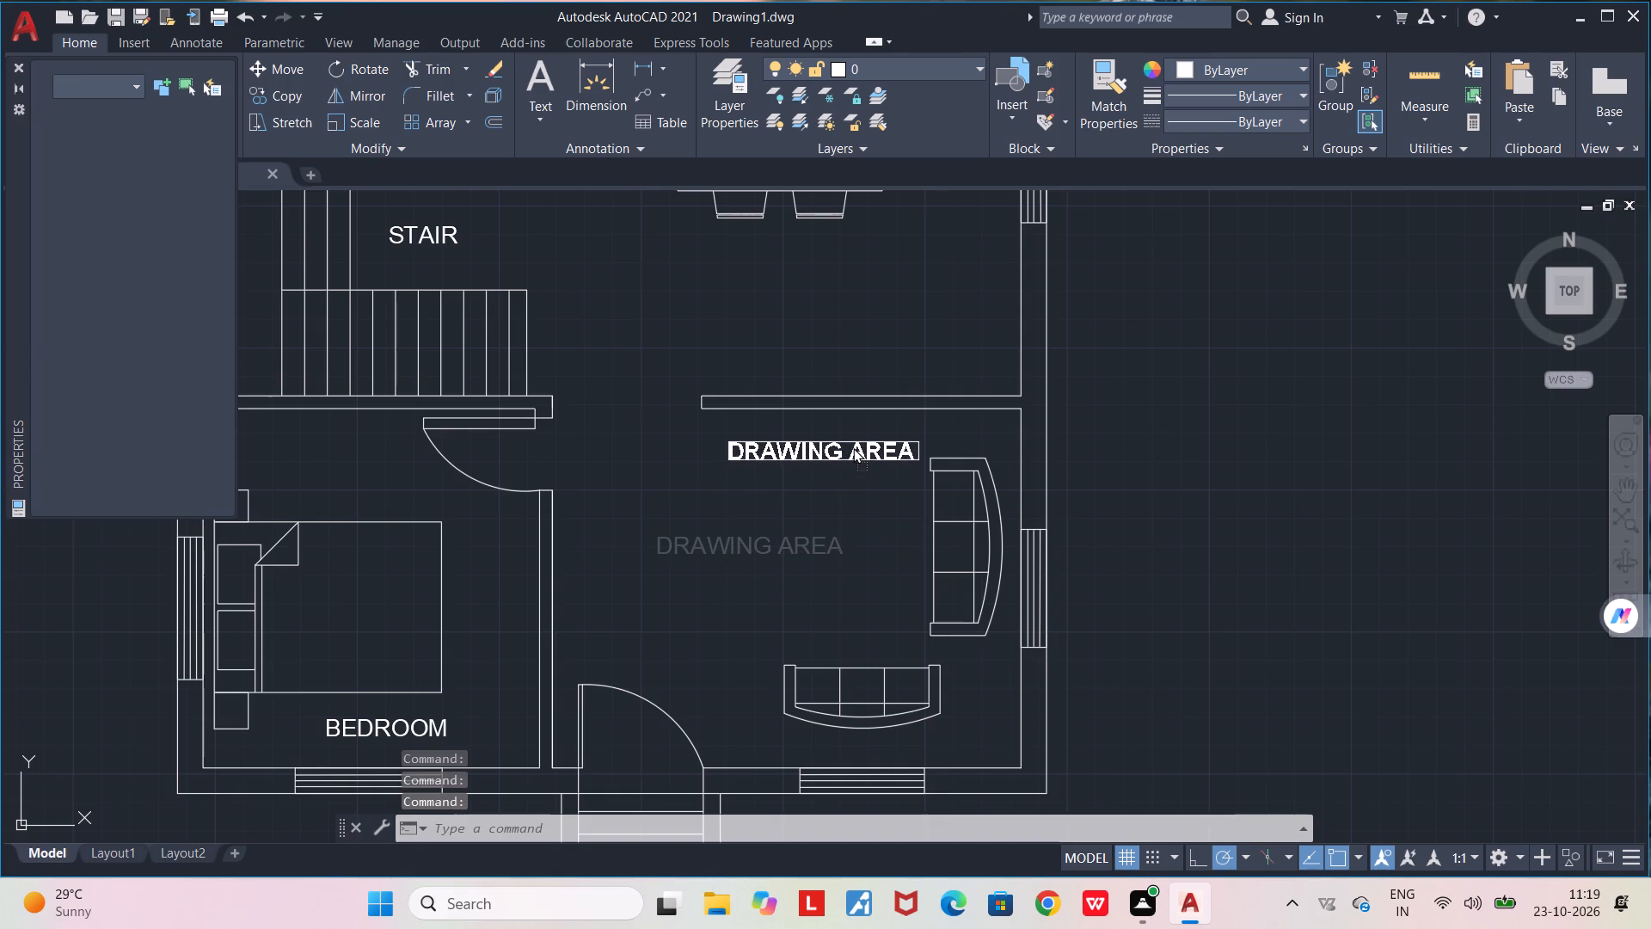
{"action": "left_click_drag", "start_coordinate": [853, 447], "coordinate": [854, 442]}
{"action": "left_click", "coordinate": [854, 445]}
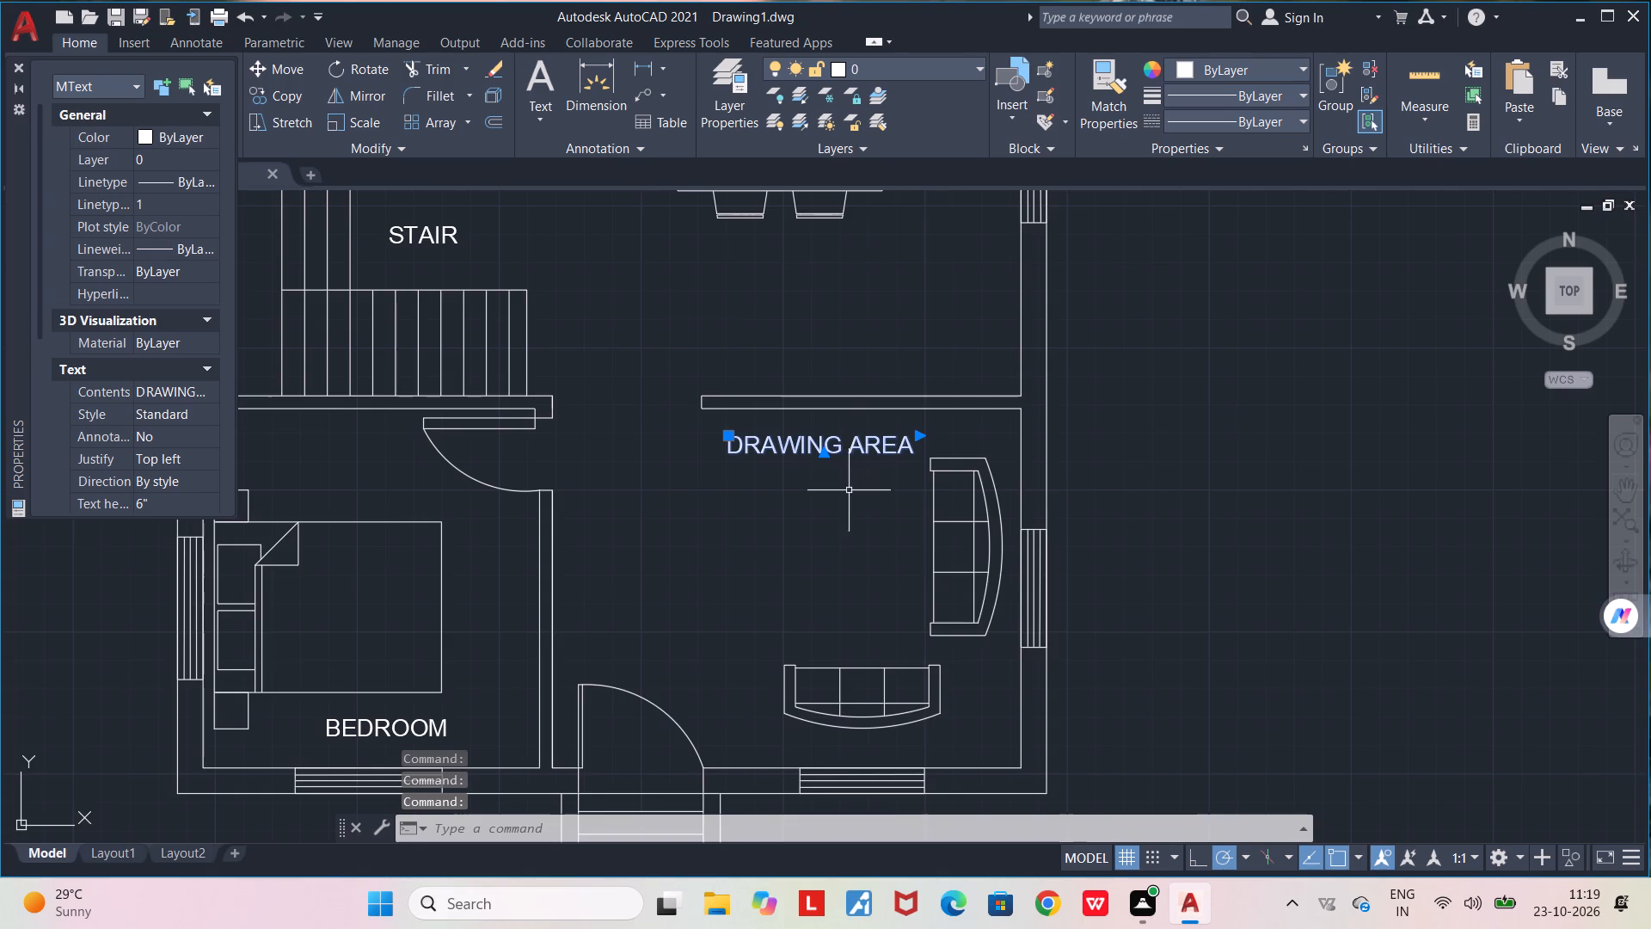
{"action": "scroll", "coordinate": [841, 512], "scroll_direction": "down", "scroll_amount": 2}
{"action": "key", "text": "Escape"}
Look over the whole floor plan to check the placement of the room labels and furniture.
{"action": "scroll", "coordinate": [841, 512], "scroll_direction": "down", "scroll_amount": 1}
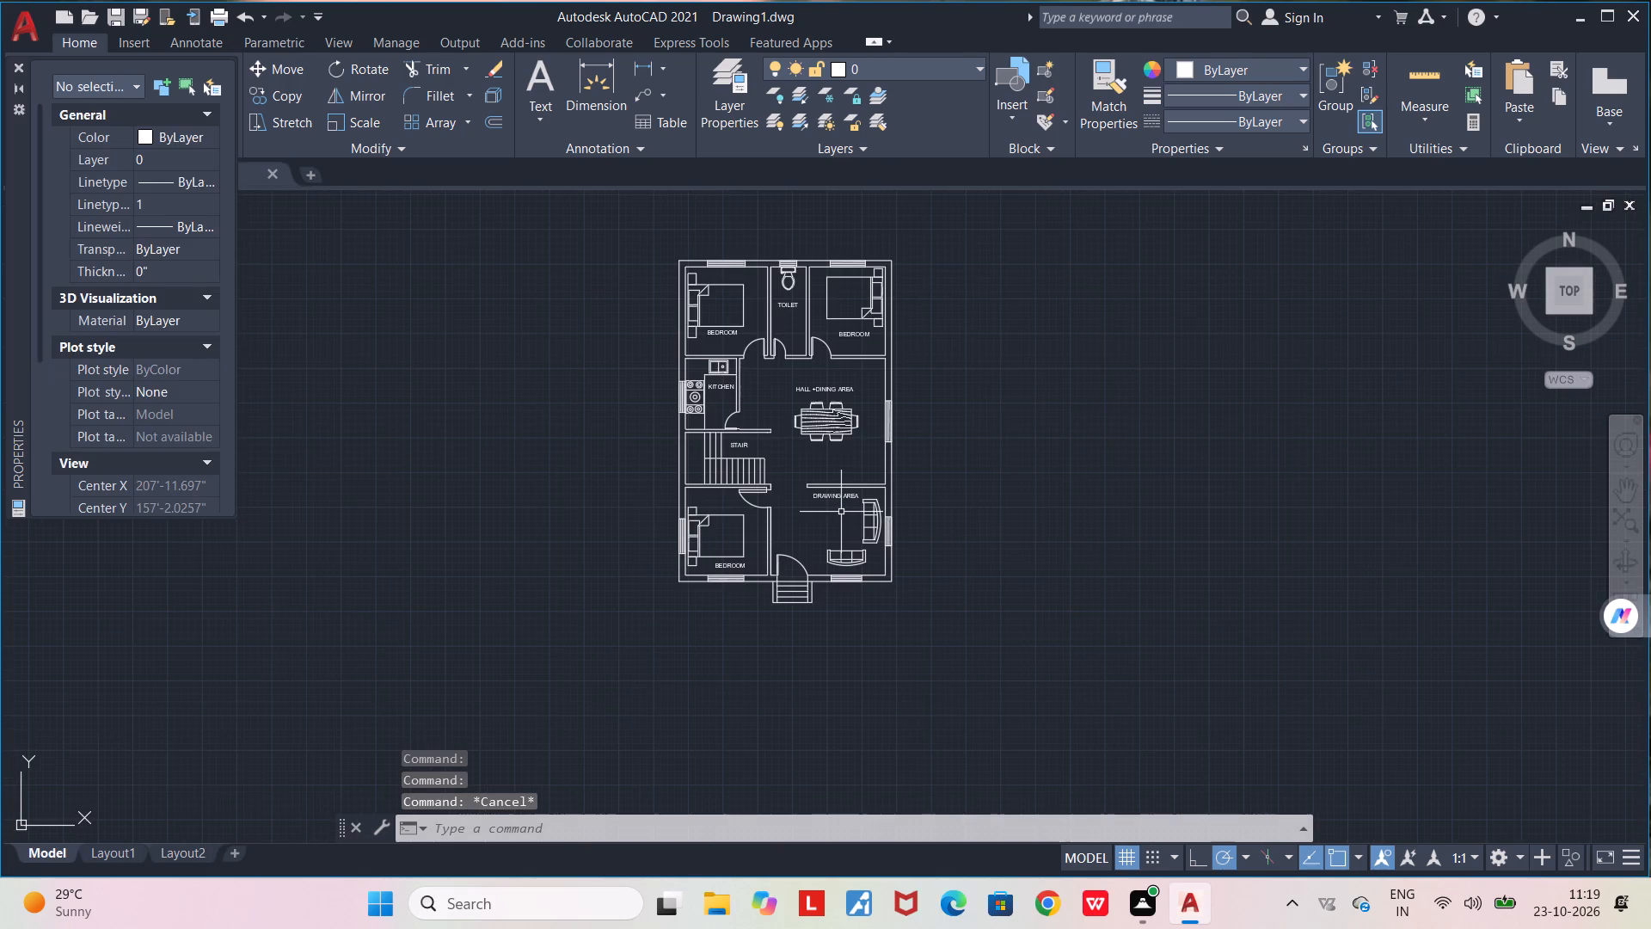
{"action": "scroll", "coordinate": [841, 512], "scroll_direction": "up", "scroll_amount": 2}
{"action": "middle_click_drag", "start_coordinate": [784, 531], "coordinate": [841, 570]}
{"action": "scroll", "coordinate": [841, 570], "scroll_direction": "down", "scroll_amount": 1}
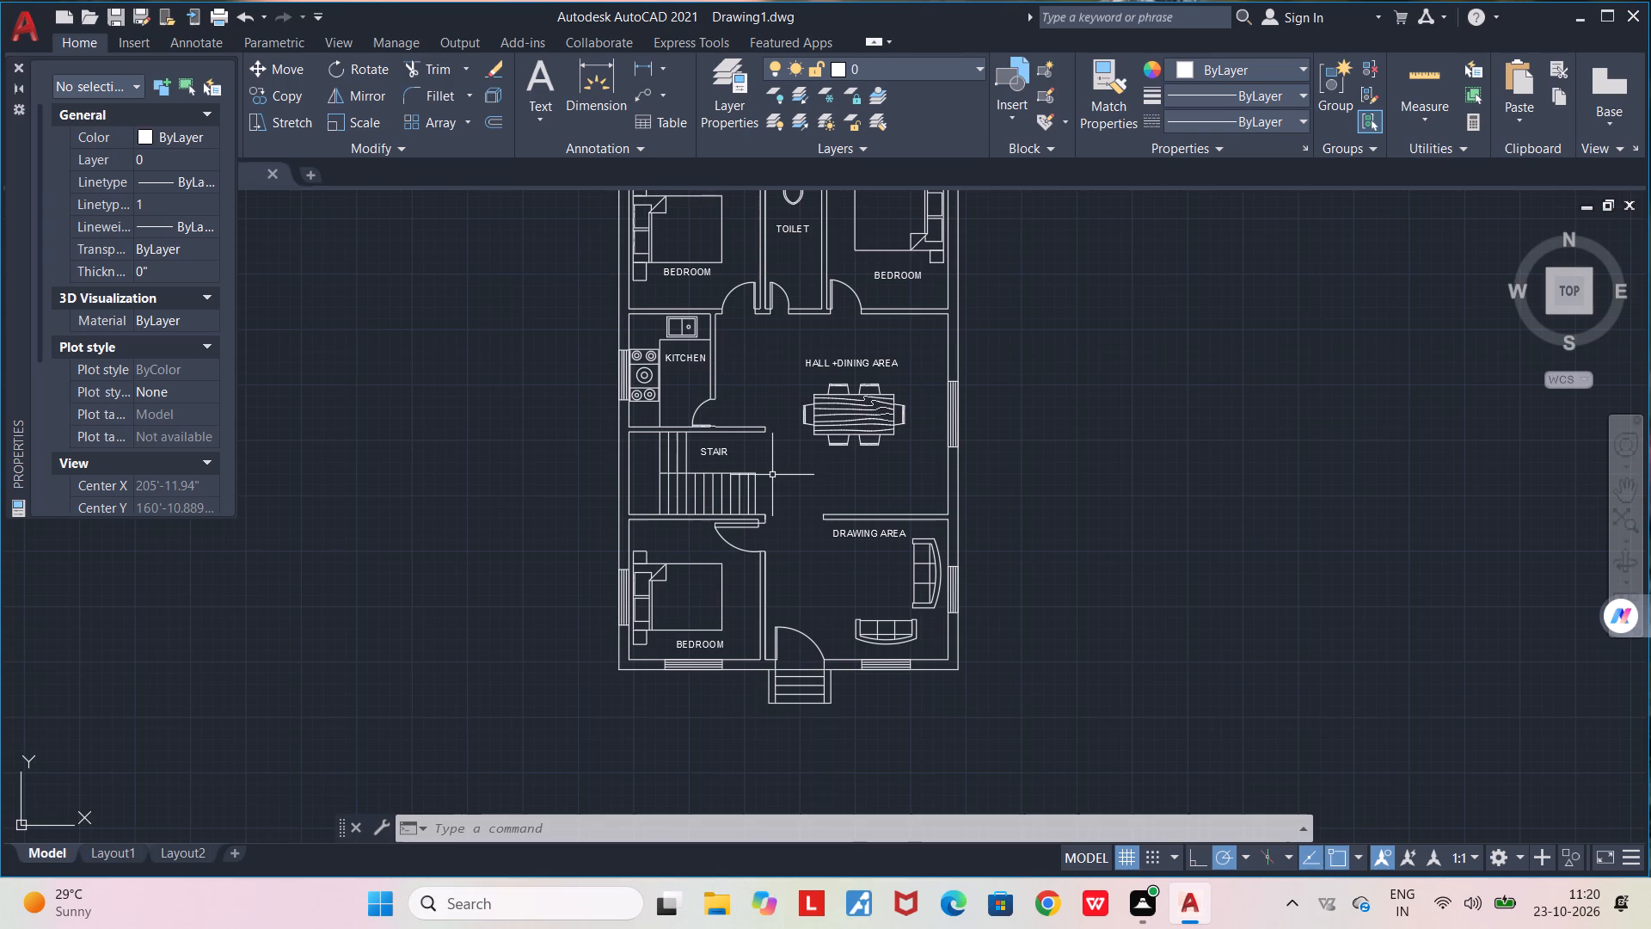
{"action": "middle_click_drag", "start_coordinate": [793, 456], "coordinate": [802, 573]}
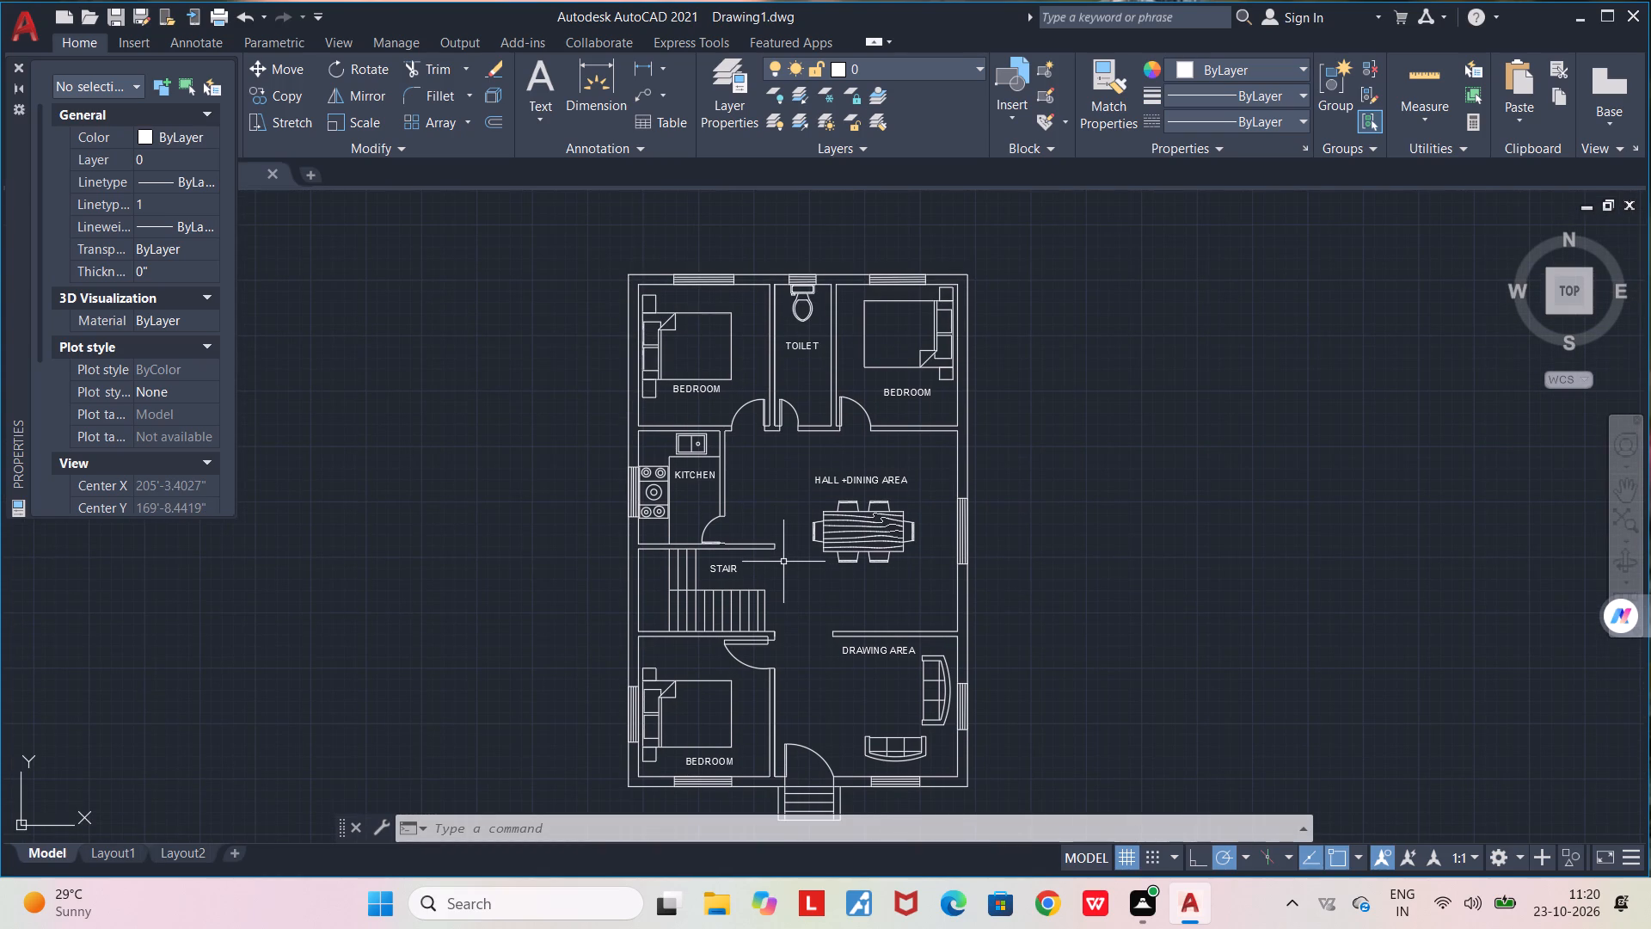
{"action": "middle_click_drag", "start_coordinate": [761, 495], "coordinate": [721, 435]}
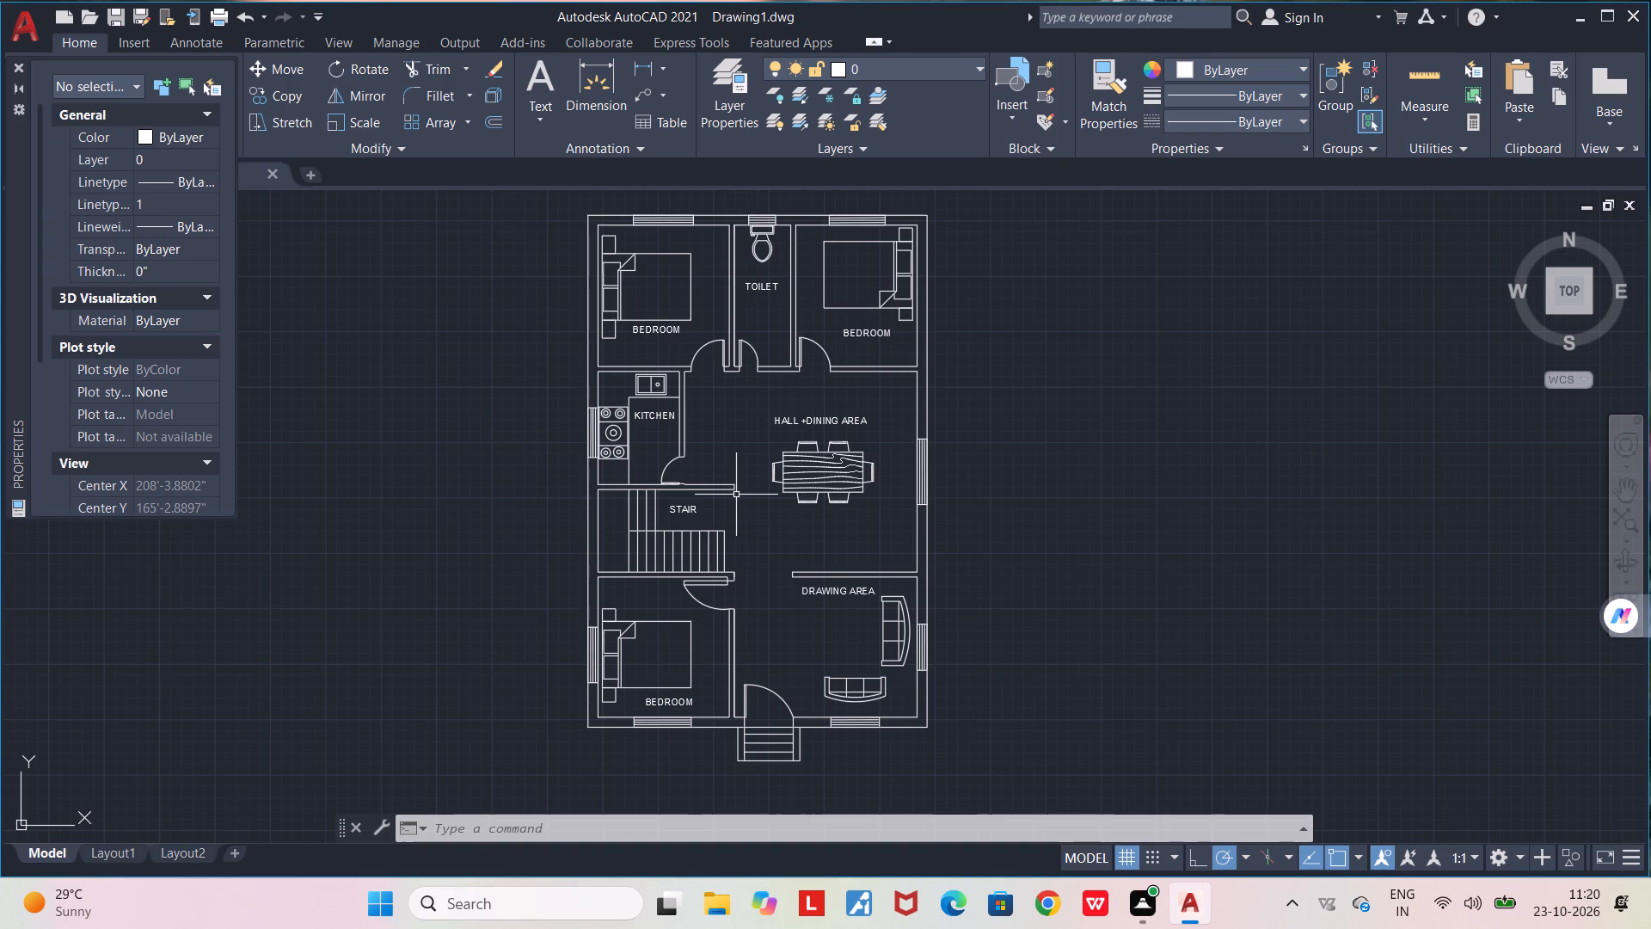
{"action": "scroll", "coordinate": [786, 548], "scroll_direction": "down", "scroll_amount": 2}
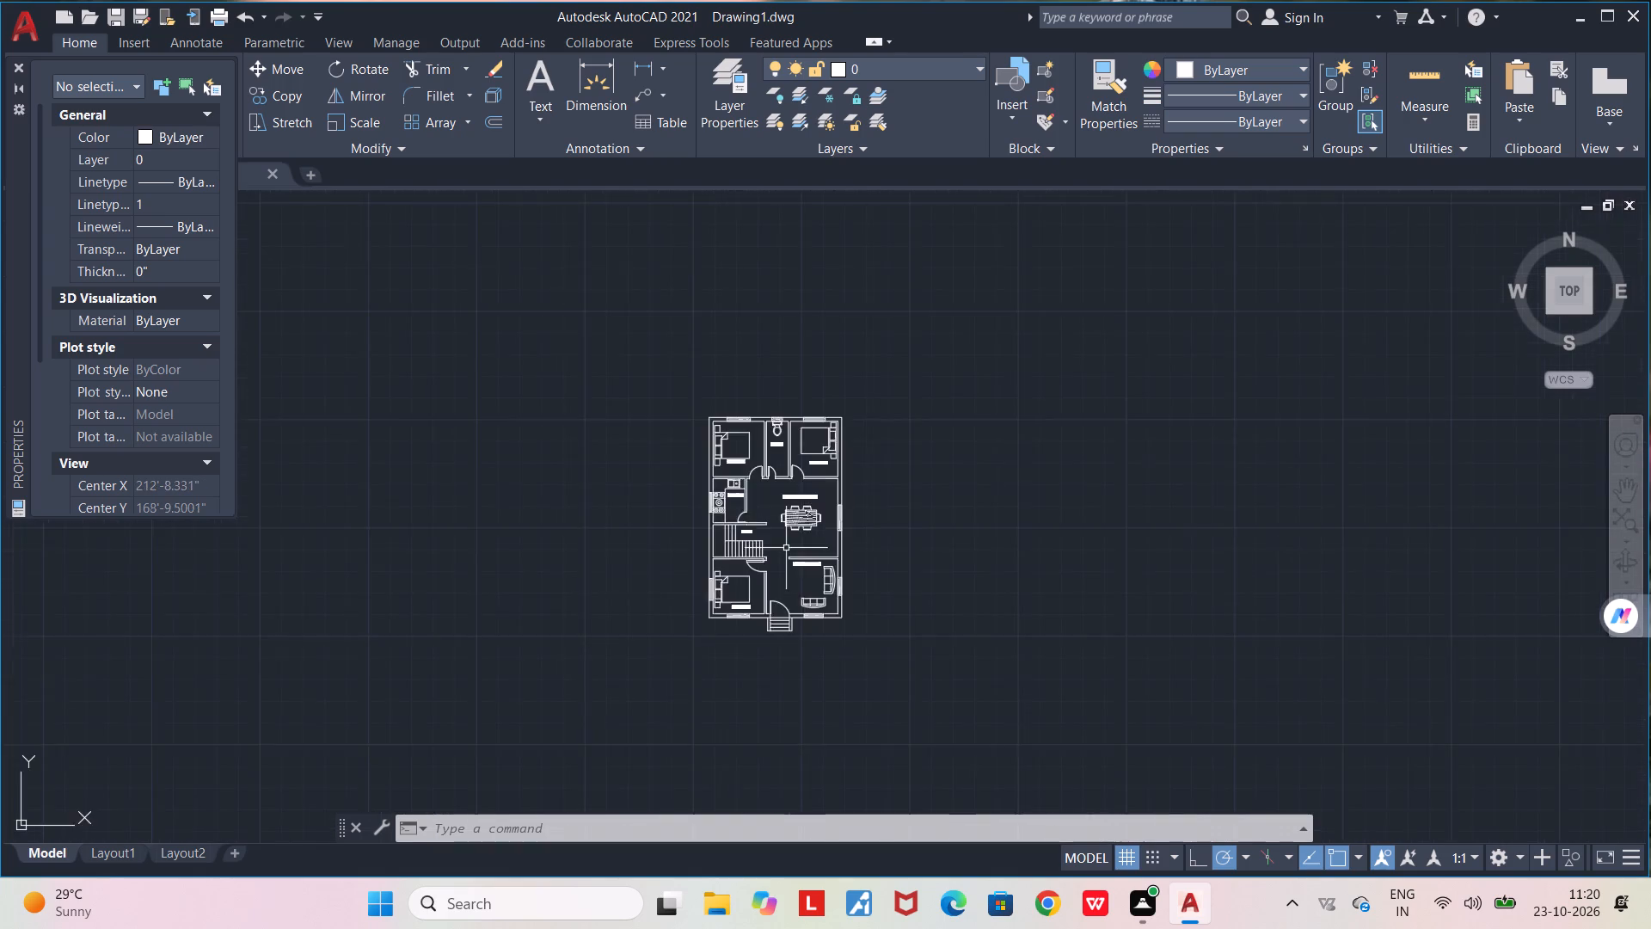
{"action": "scroll", "coordinate": [783, 548], "scroll_direction": "up", "scroll_amount": 2}
{"action": "middle_click_drag", "start_coordinate": [775, 584], "coordinate": [825, 610]}
{"action": "scroll", "coordinate": [825, 610], "scroll_direction": "down", "scroll_amount": 1}
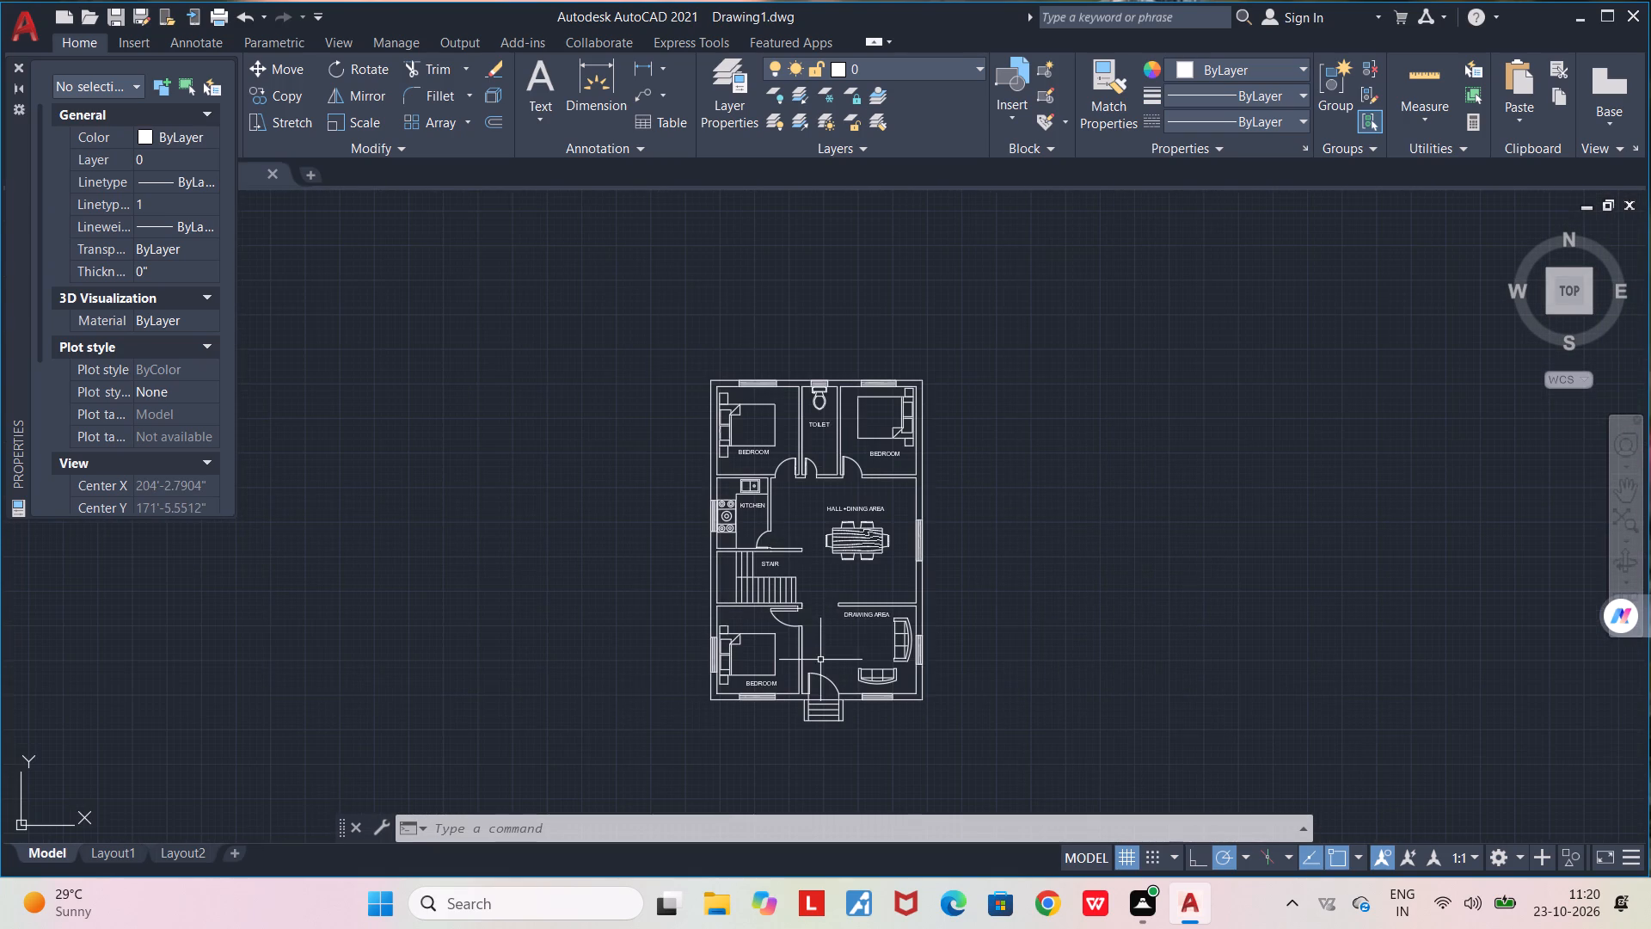
{"action": "middle_click_drag", "start_coordinate": [820, 660], "coordinate": [796, 643]}
{"action": "scroll", "coordinate": [796, 643], "scroll_direction": "up", "scroll_amount": 1}
{"action": "middle_click_drag", "start_coordinate": [796, 644], "coordinate": [836, 668]}
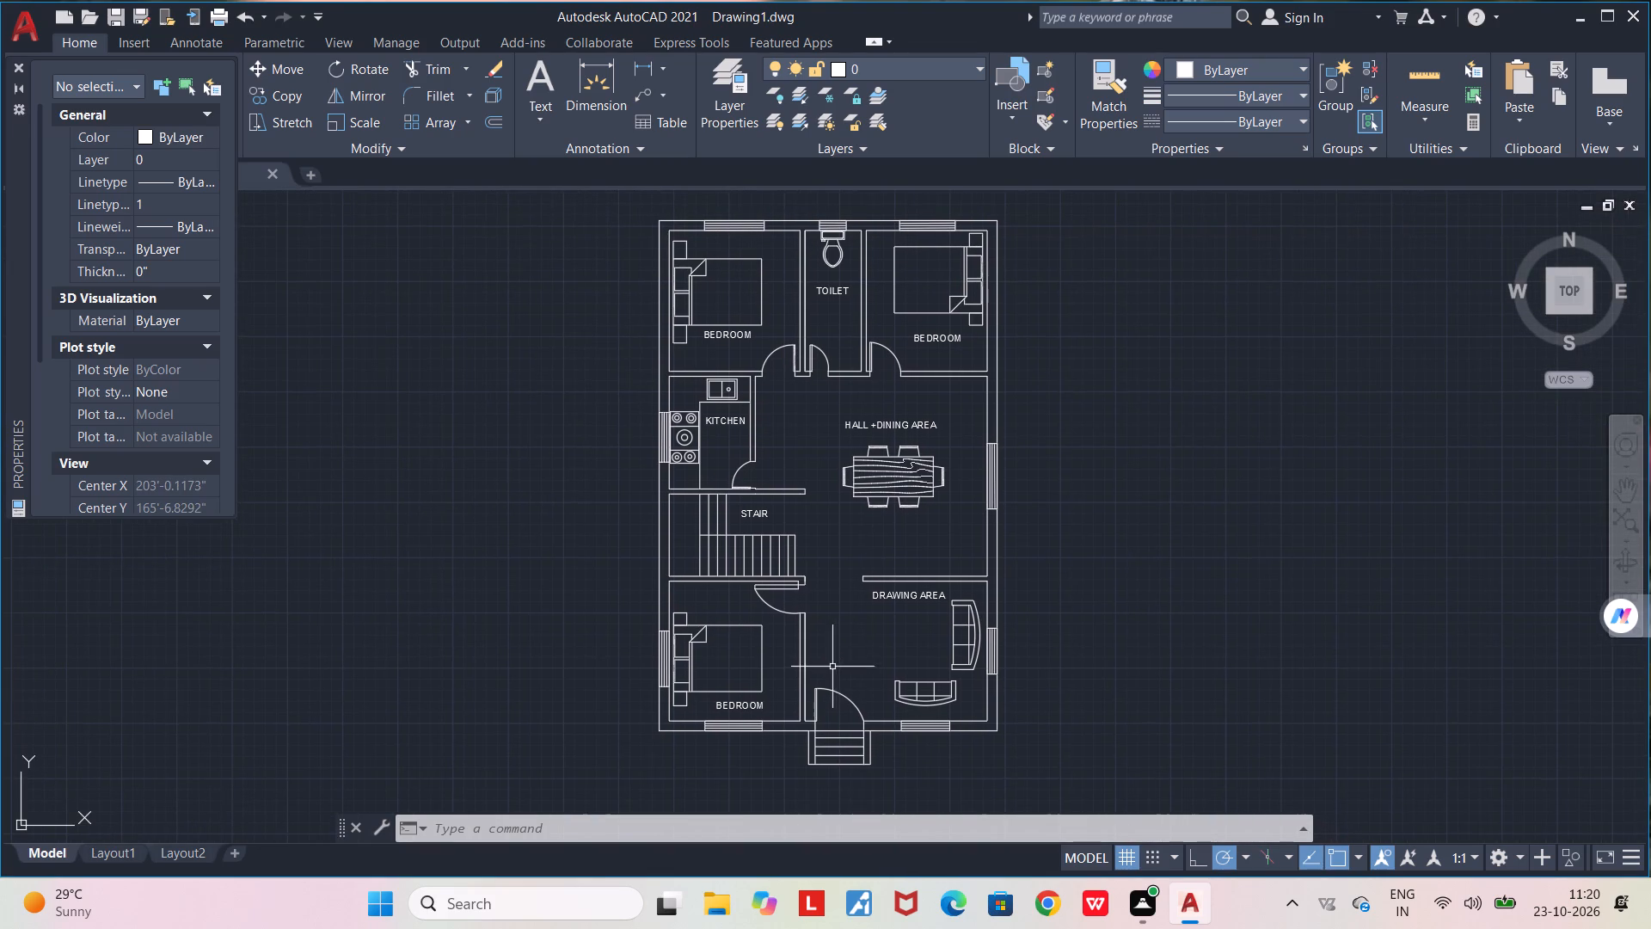
{"action": "middle_click_drag", "start_coordinate": [824, 575], "coordinate": [827, 602]}
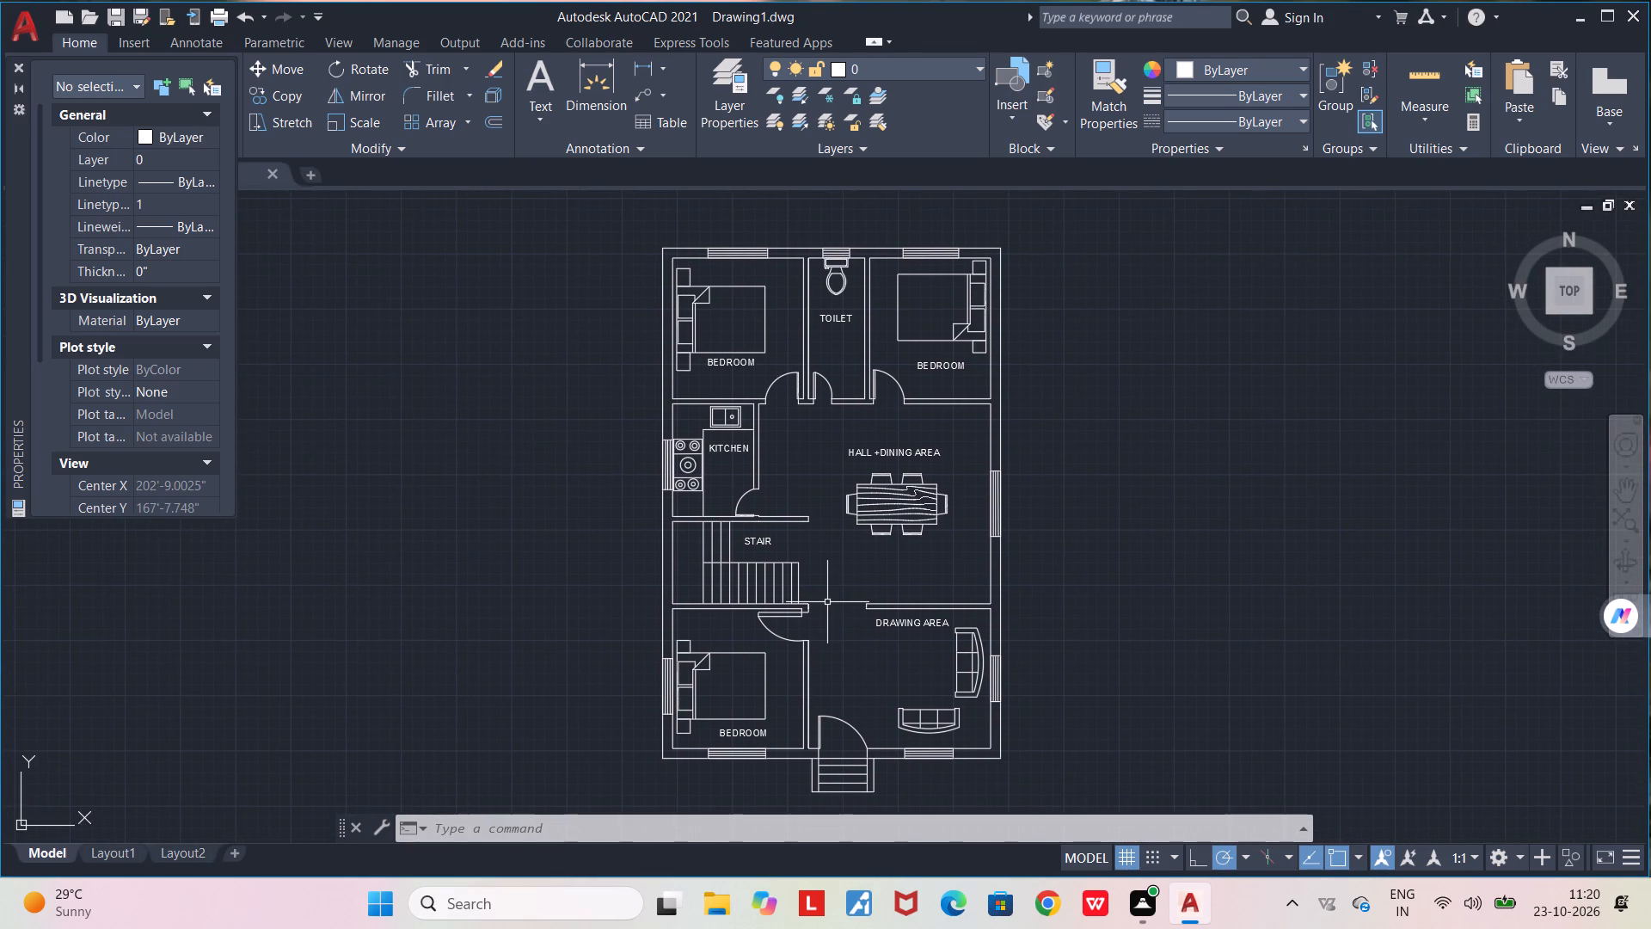
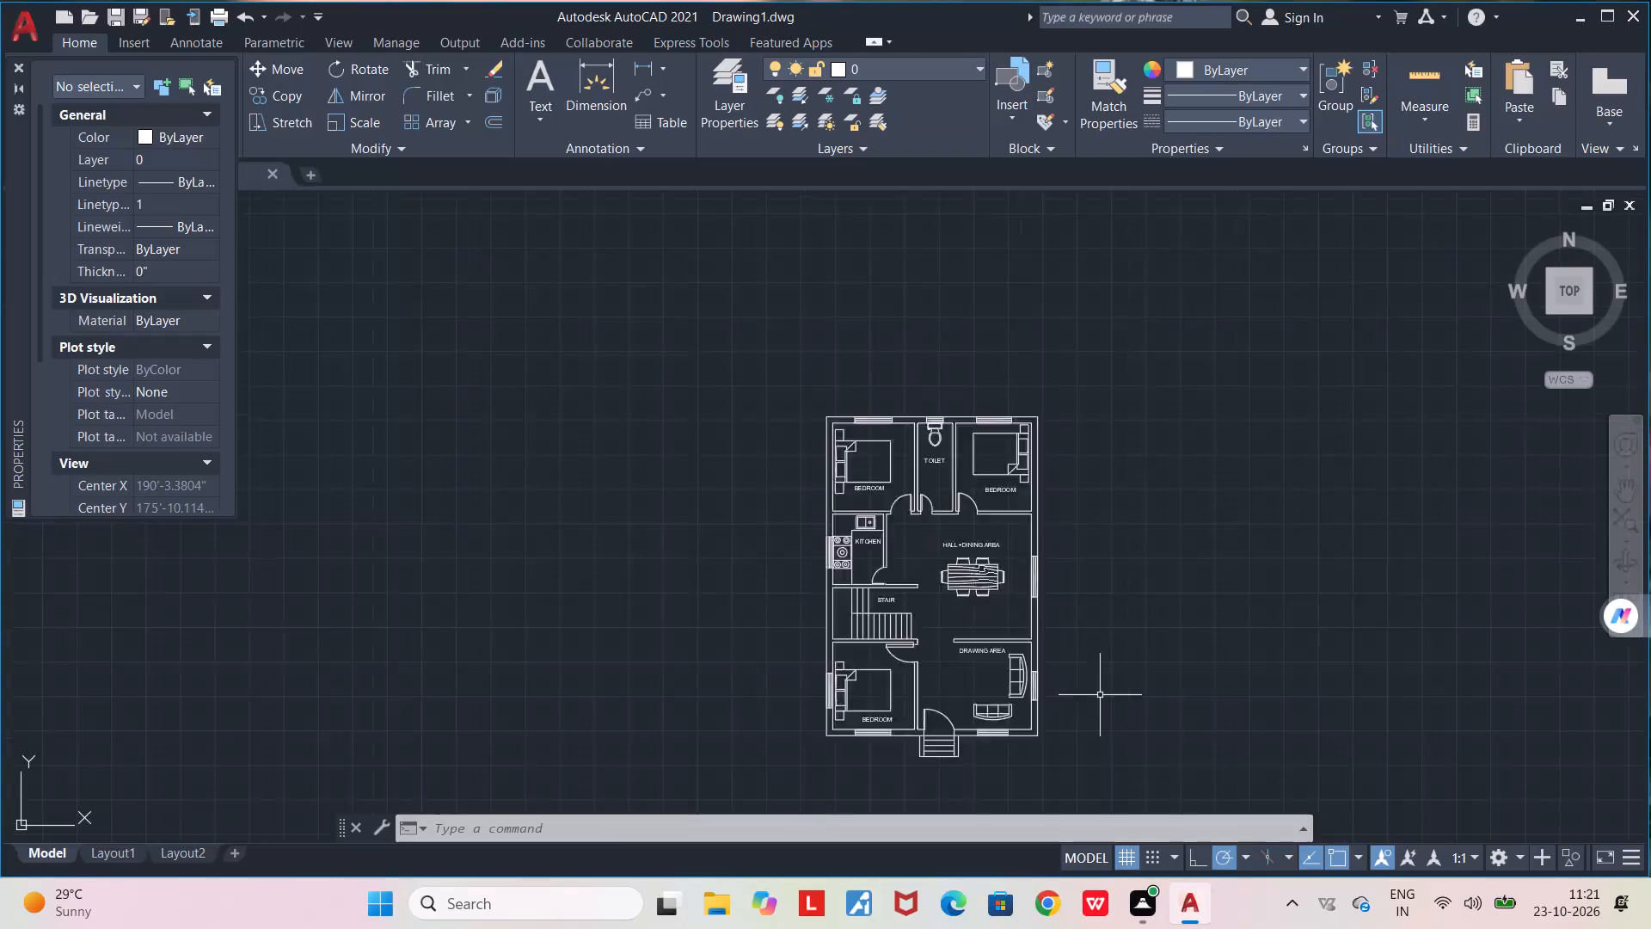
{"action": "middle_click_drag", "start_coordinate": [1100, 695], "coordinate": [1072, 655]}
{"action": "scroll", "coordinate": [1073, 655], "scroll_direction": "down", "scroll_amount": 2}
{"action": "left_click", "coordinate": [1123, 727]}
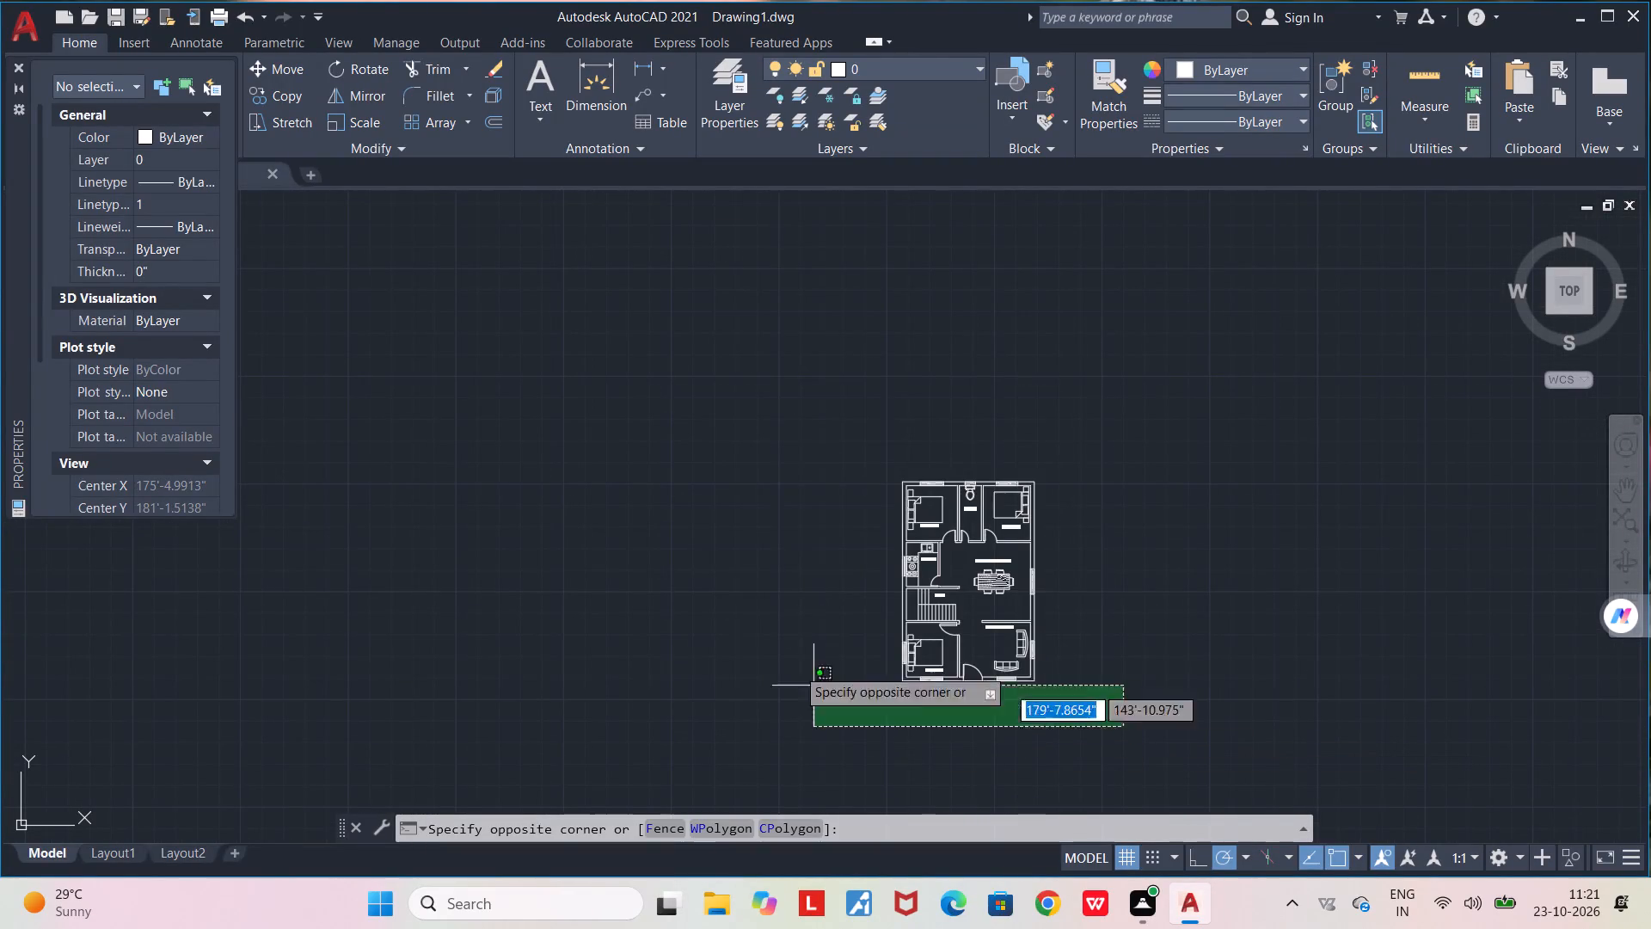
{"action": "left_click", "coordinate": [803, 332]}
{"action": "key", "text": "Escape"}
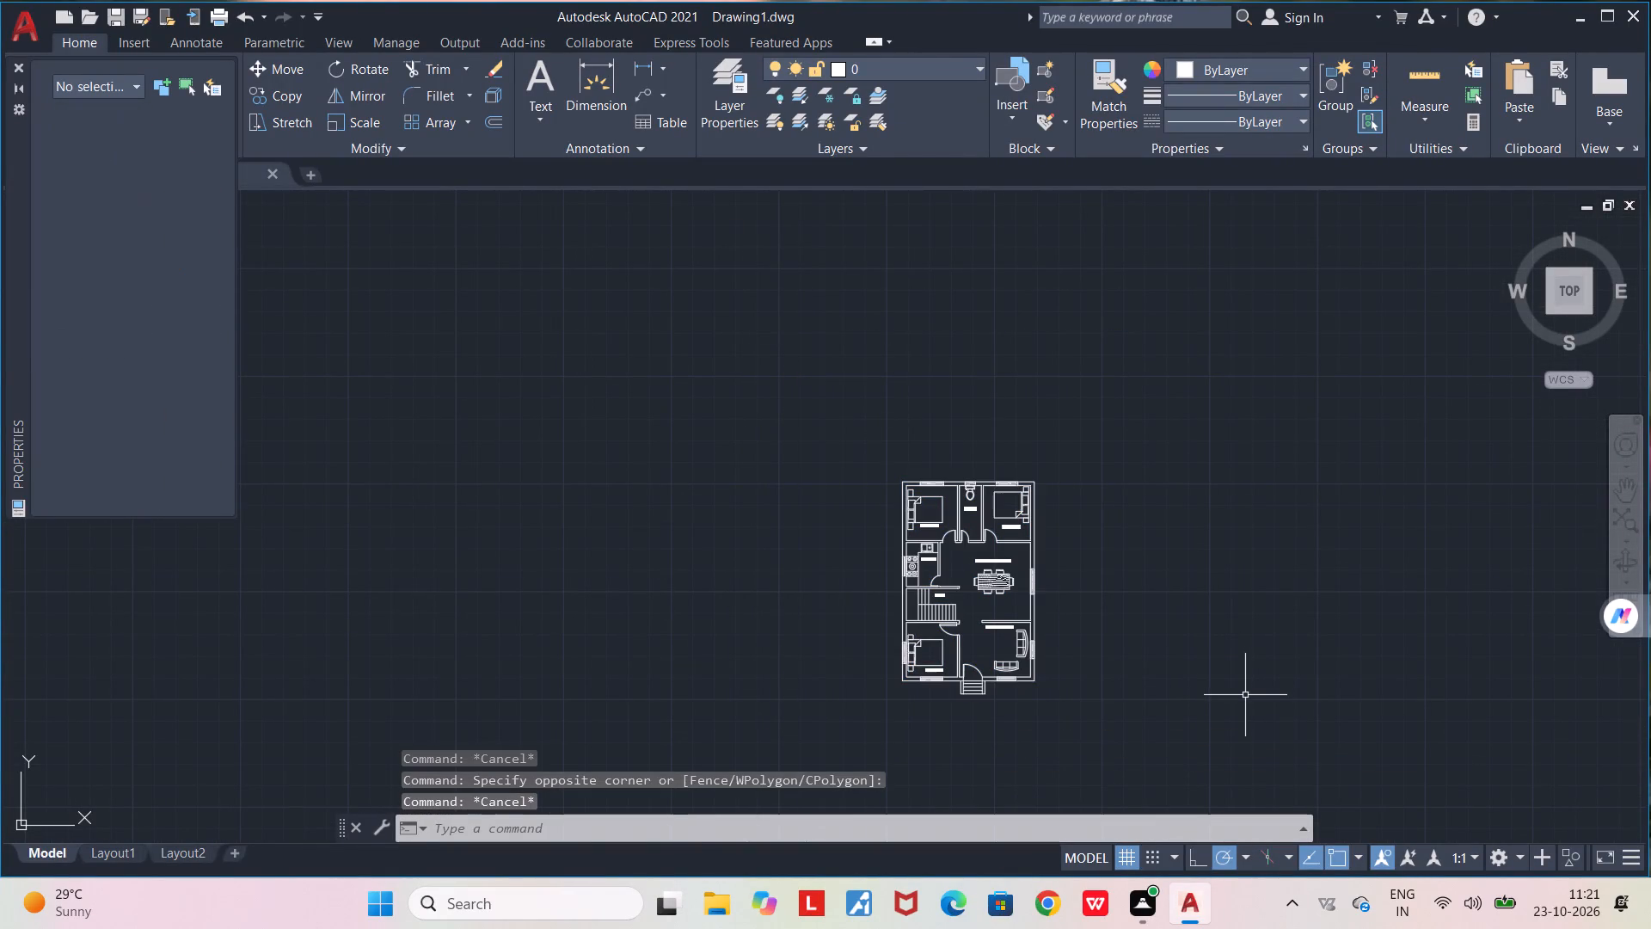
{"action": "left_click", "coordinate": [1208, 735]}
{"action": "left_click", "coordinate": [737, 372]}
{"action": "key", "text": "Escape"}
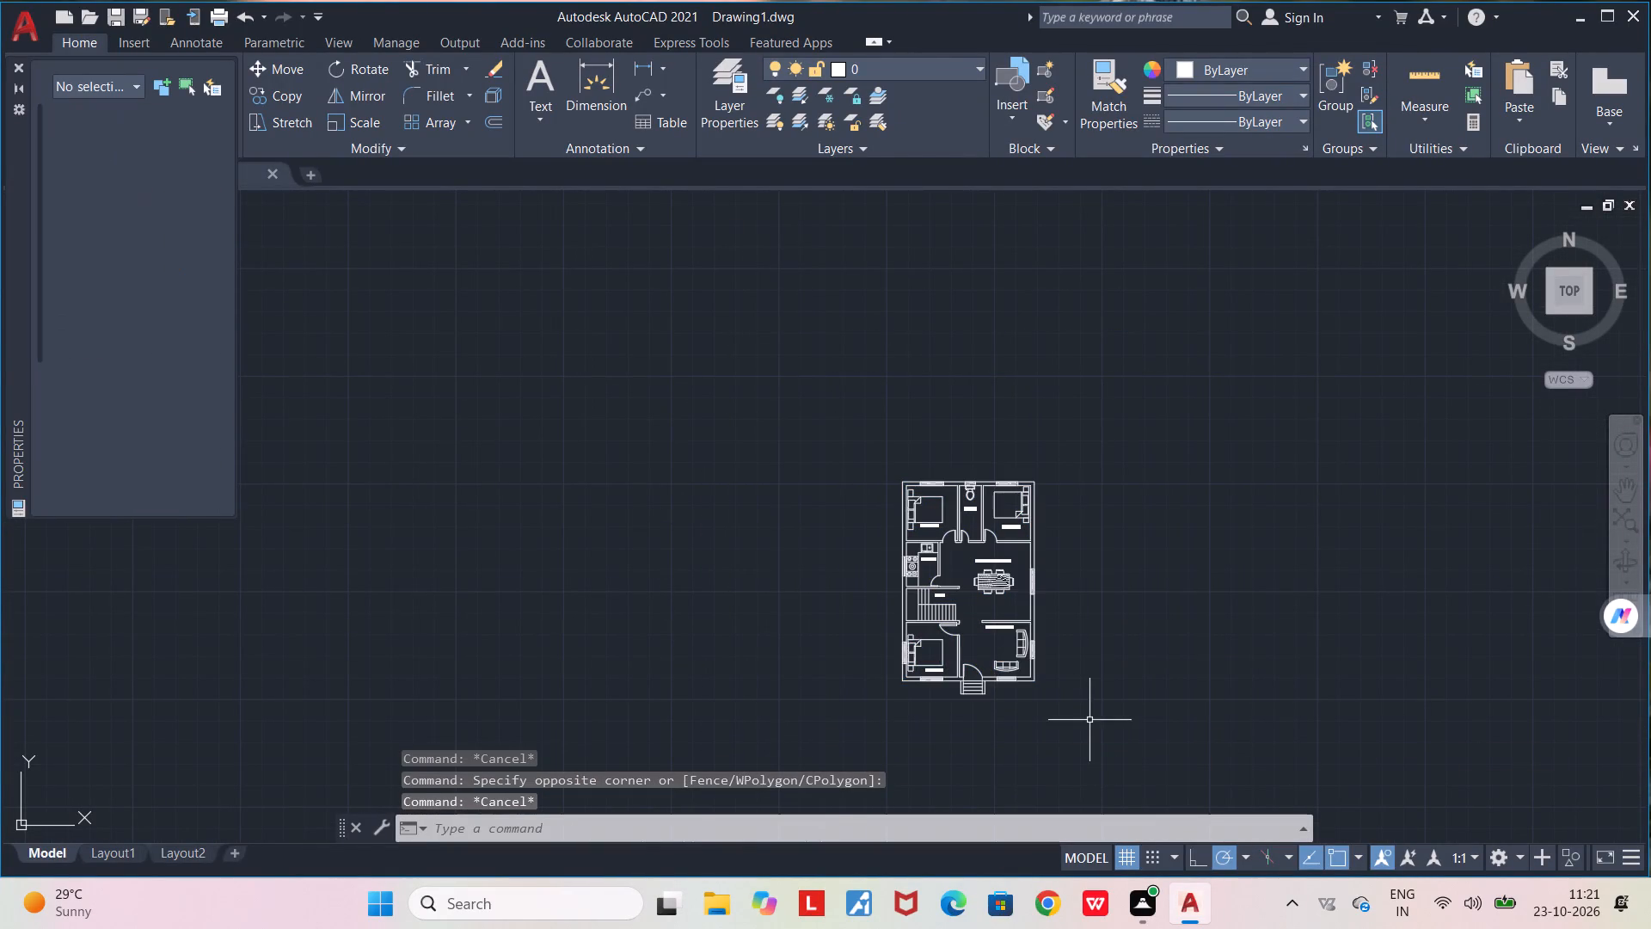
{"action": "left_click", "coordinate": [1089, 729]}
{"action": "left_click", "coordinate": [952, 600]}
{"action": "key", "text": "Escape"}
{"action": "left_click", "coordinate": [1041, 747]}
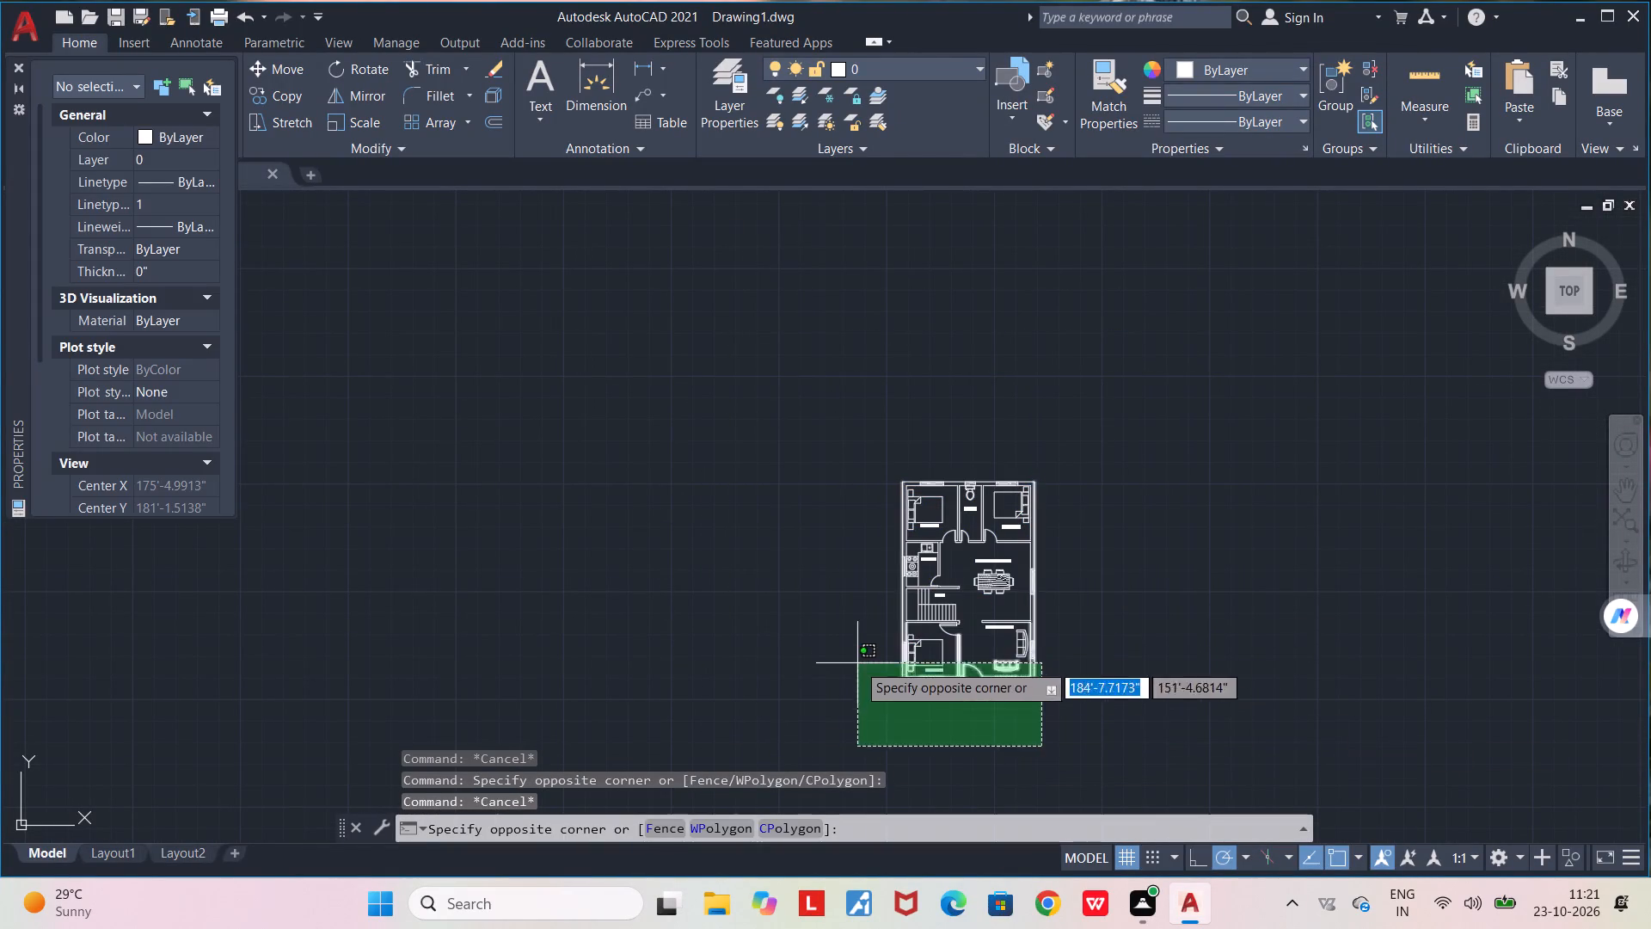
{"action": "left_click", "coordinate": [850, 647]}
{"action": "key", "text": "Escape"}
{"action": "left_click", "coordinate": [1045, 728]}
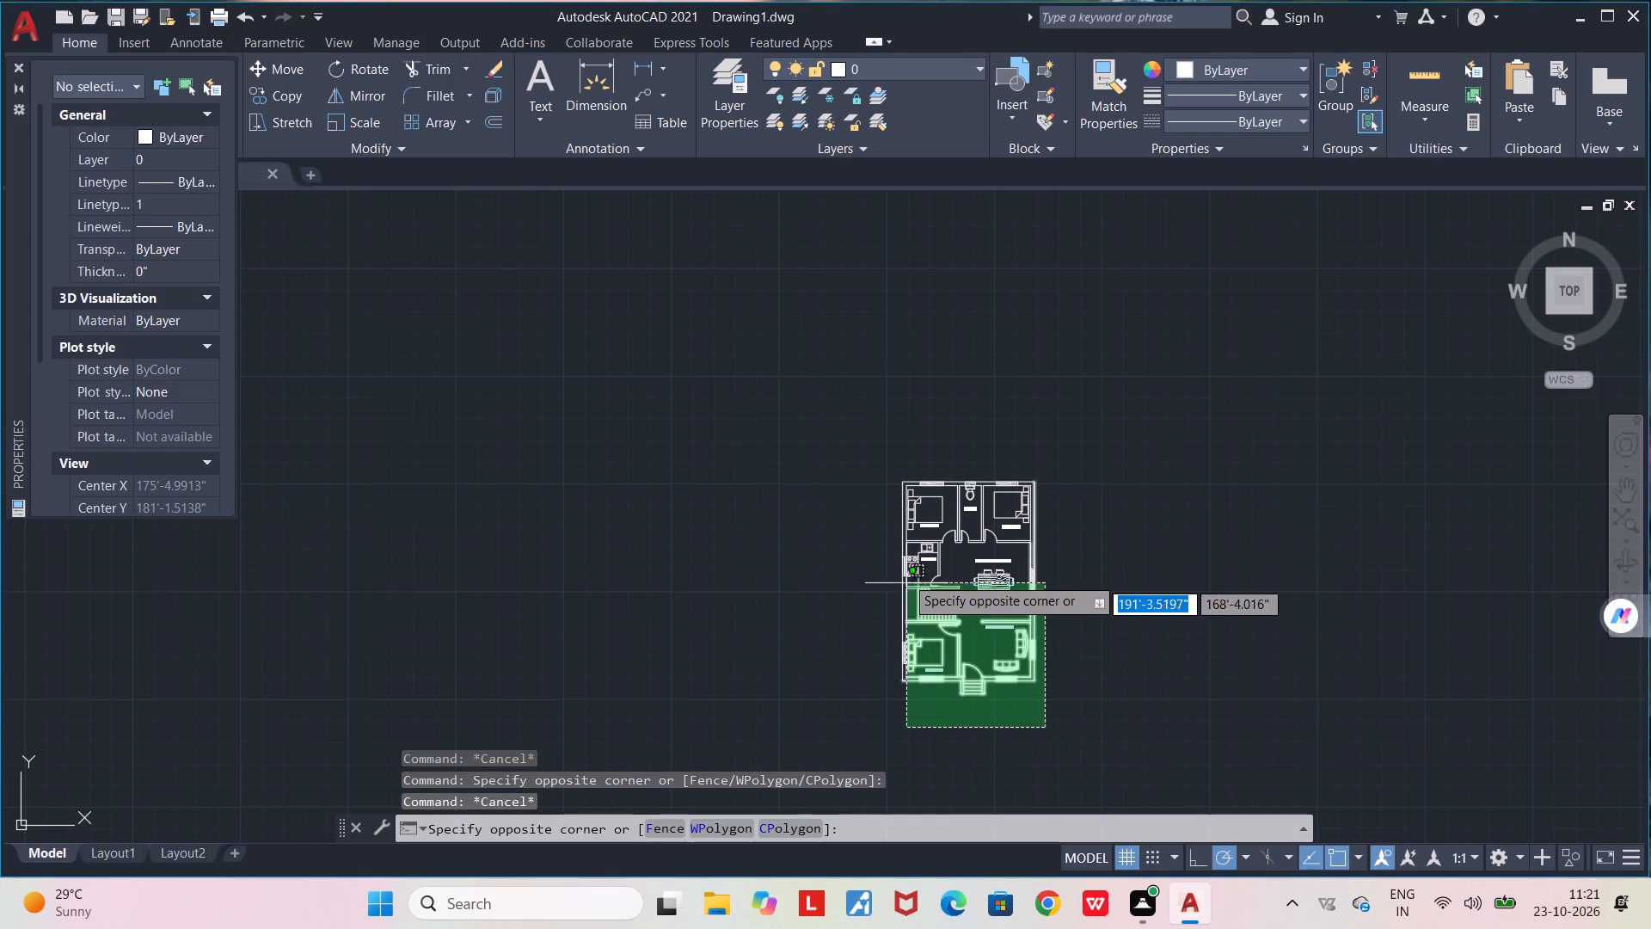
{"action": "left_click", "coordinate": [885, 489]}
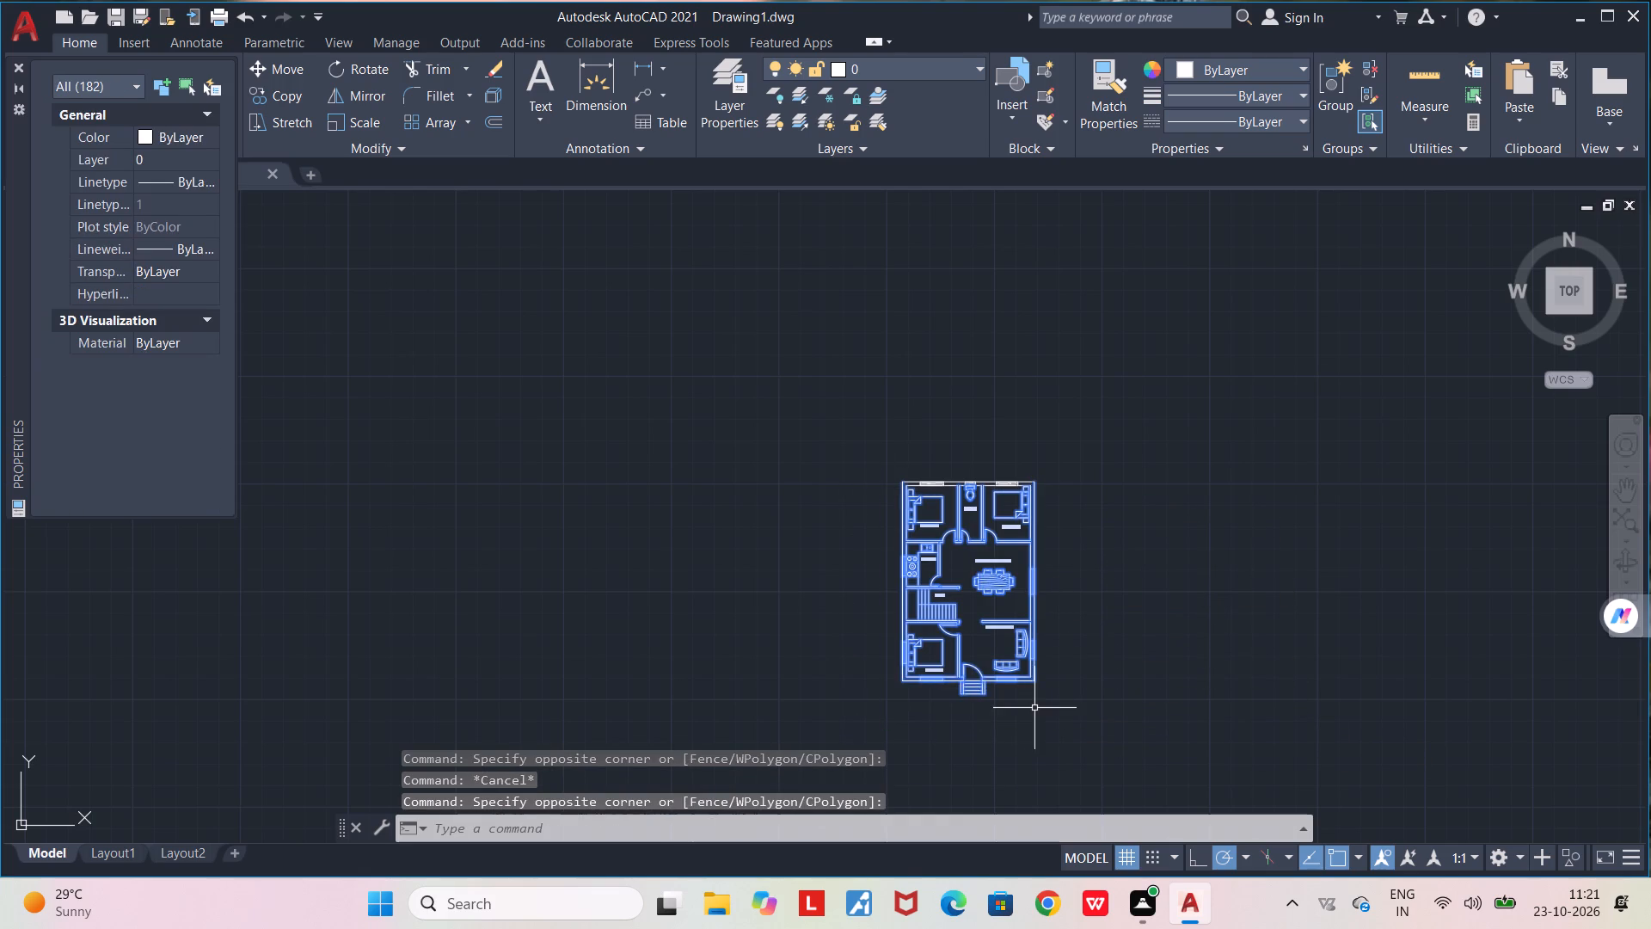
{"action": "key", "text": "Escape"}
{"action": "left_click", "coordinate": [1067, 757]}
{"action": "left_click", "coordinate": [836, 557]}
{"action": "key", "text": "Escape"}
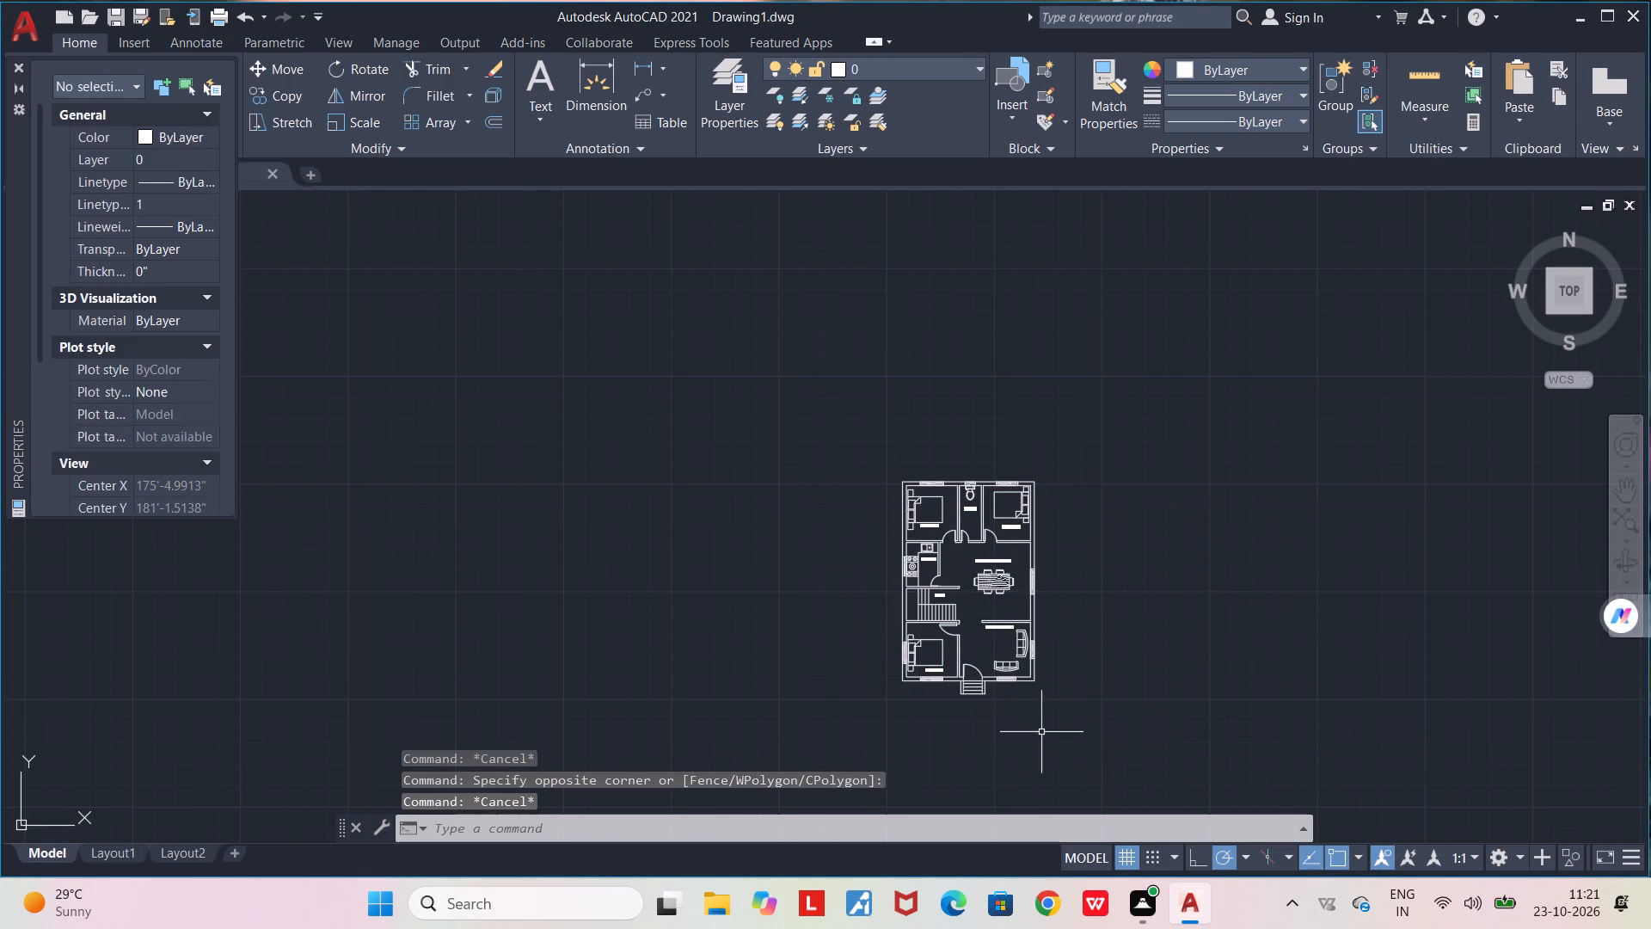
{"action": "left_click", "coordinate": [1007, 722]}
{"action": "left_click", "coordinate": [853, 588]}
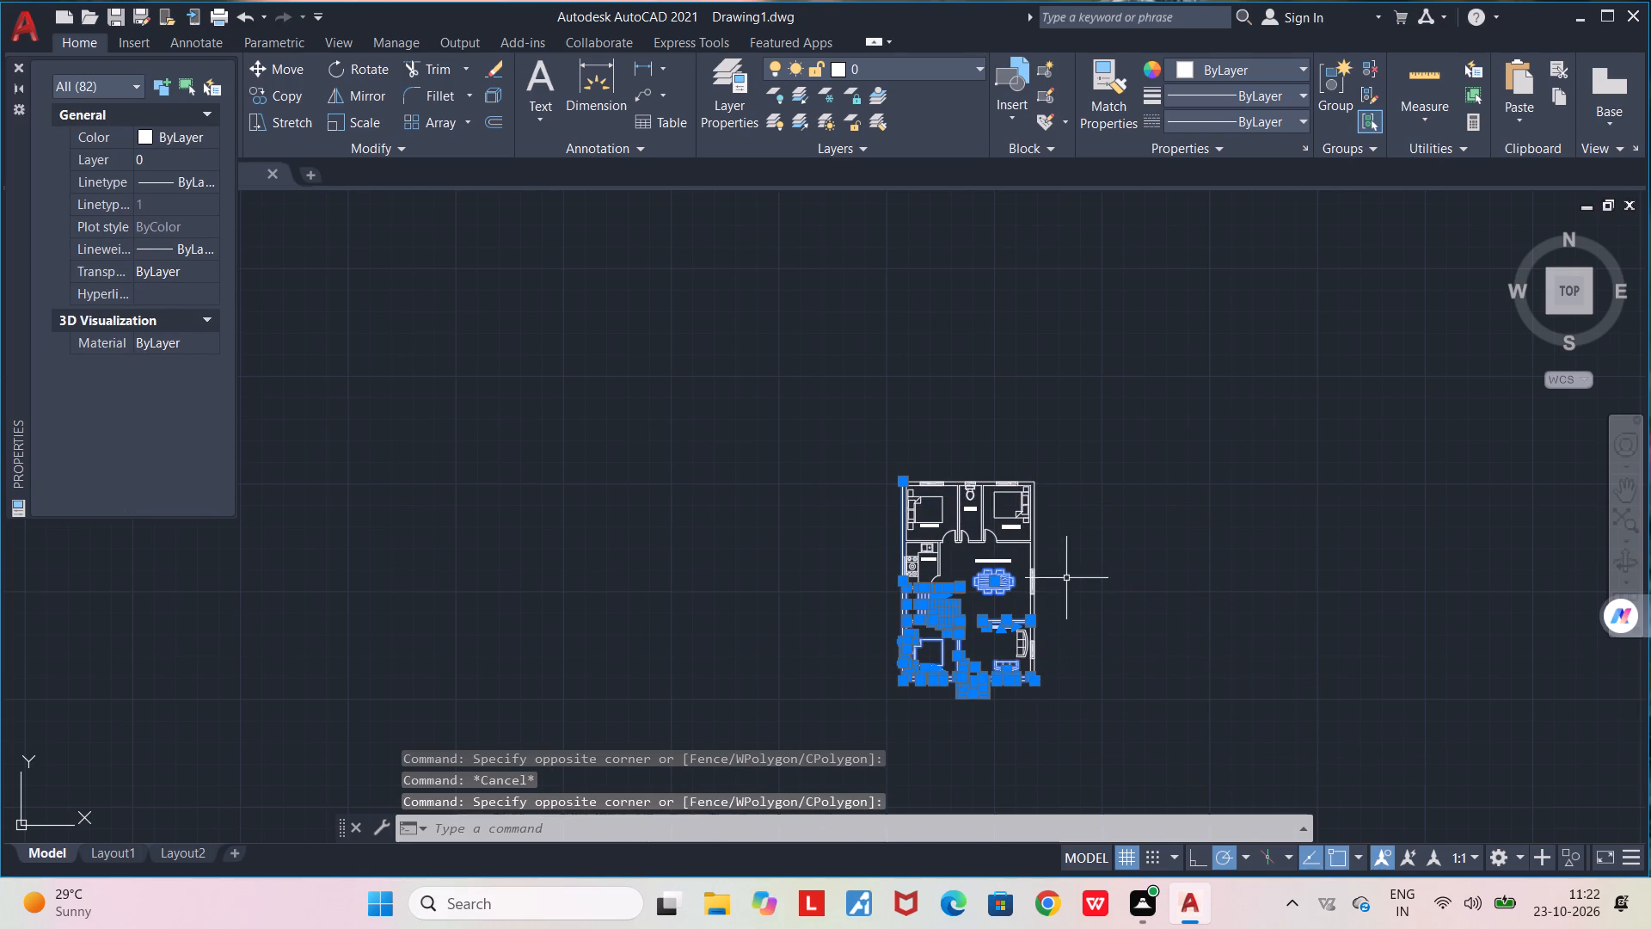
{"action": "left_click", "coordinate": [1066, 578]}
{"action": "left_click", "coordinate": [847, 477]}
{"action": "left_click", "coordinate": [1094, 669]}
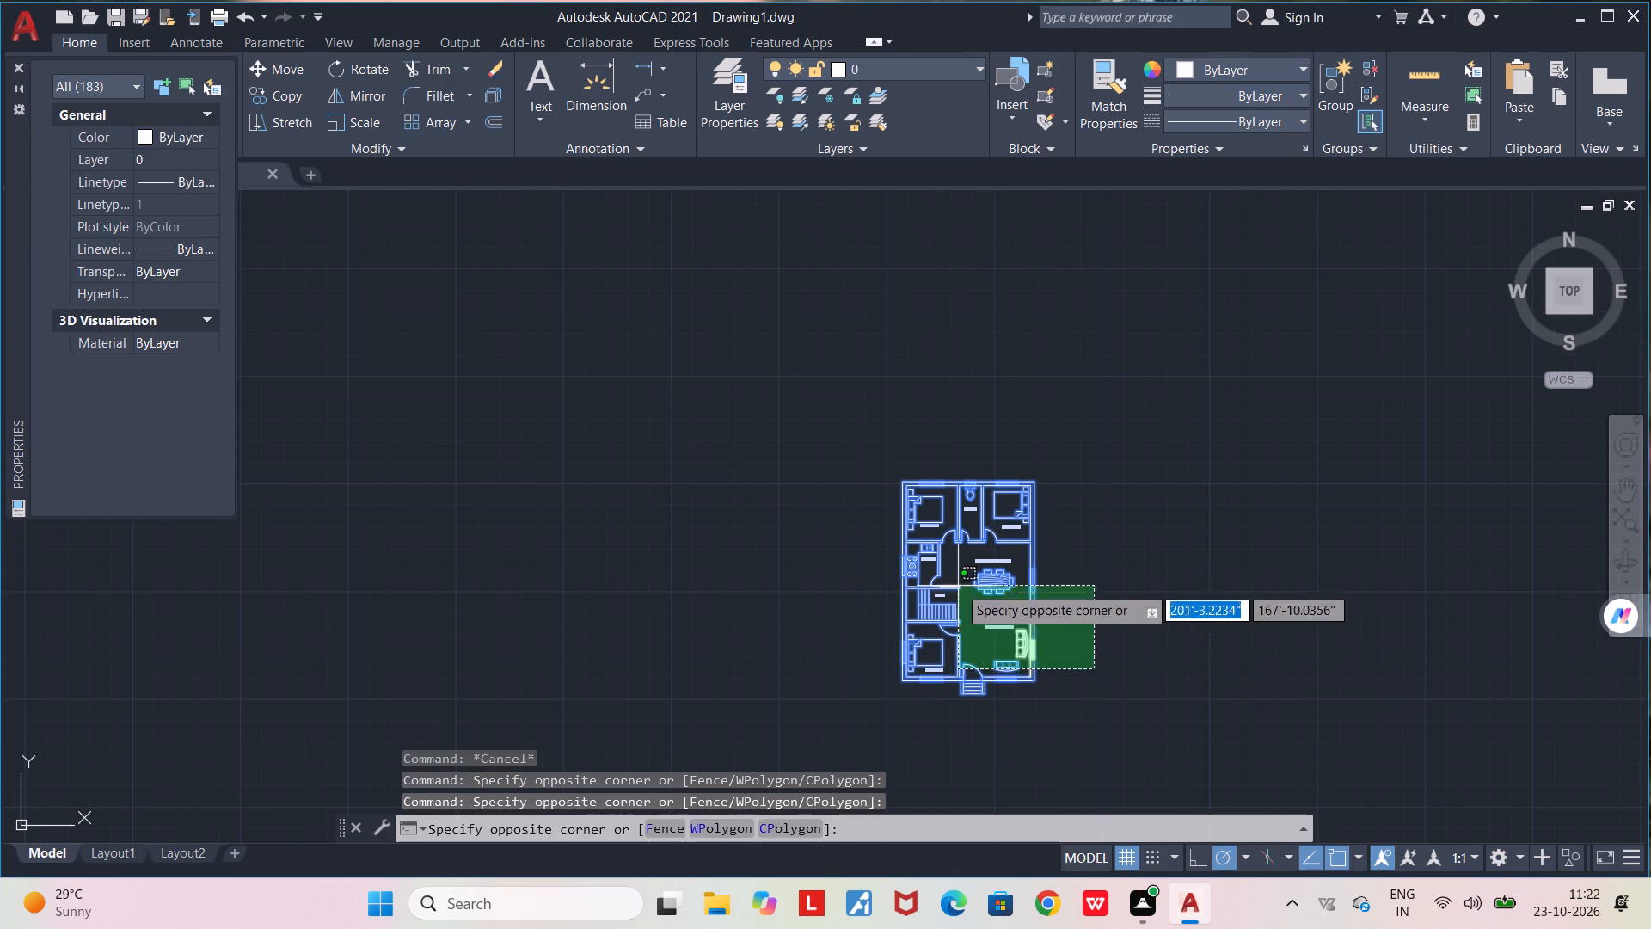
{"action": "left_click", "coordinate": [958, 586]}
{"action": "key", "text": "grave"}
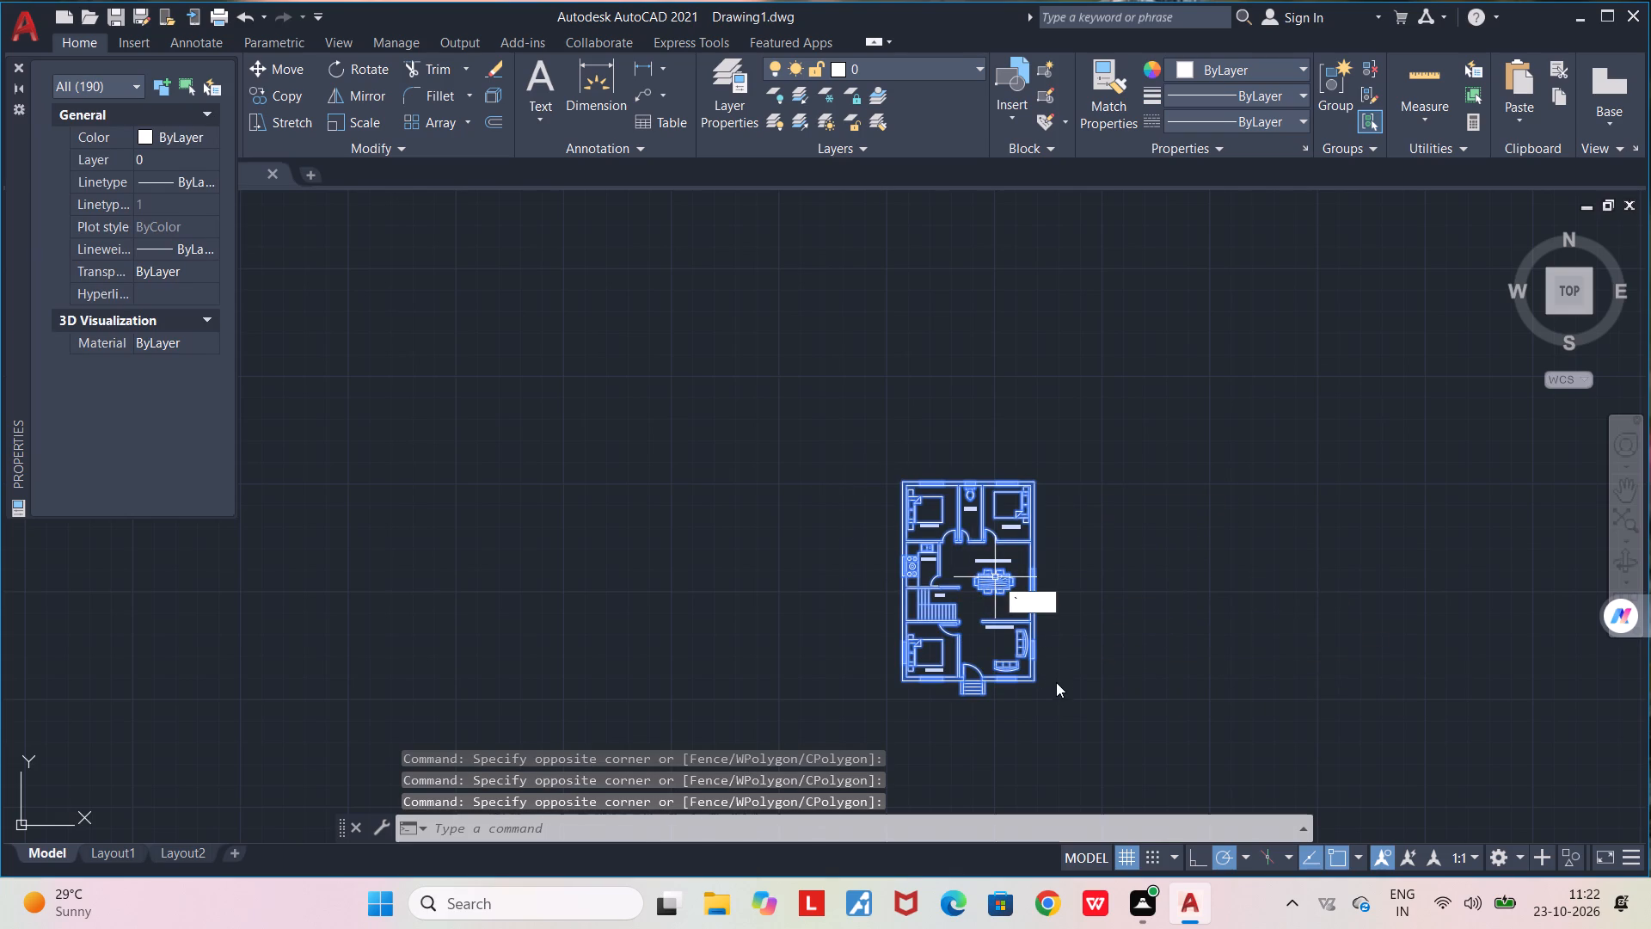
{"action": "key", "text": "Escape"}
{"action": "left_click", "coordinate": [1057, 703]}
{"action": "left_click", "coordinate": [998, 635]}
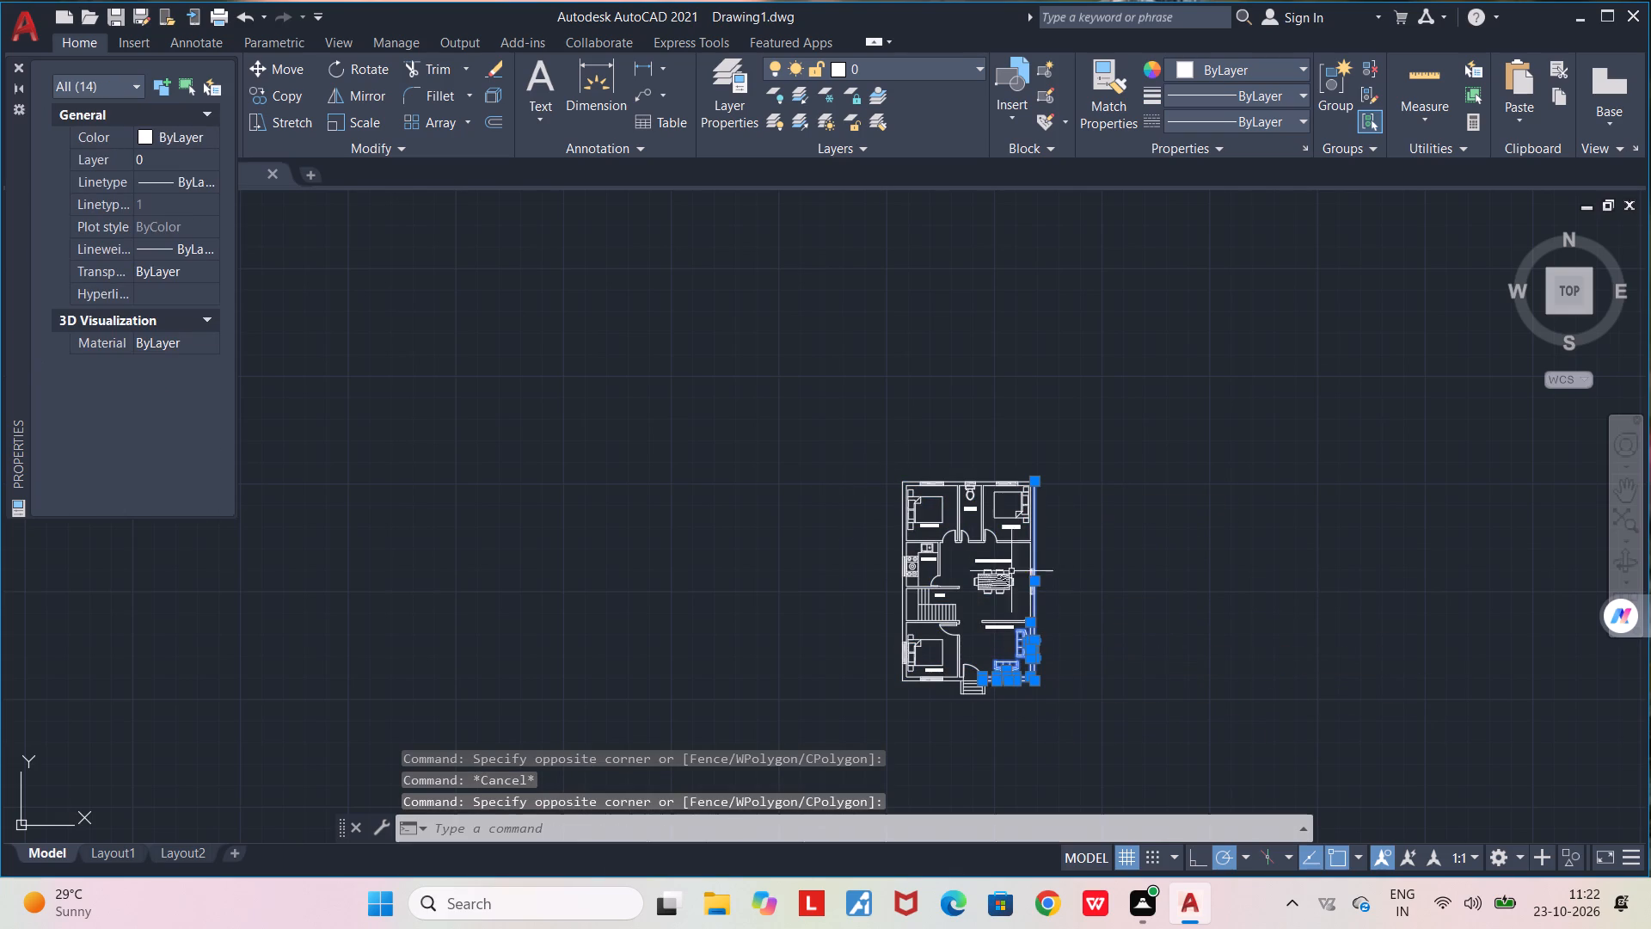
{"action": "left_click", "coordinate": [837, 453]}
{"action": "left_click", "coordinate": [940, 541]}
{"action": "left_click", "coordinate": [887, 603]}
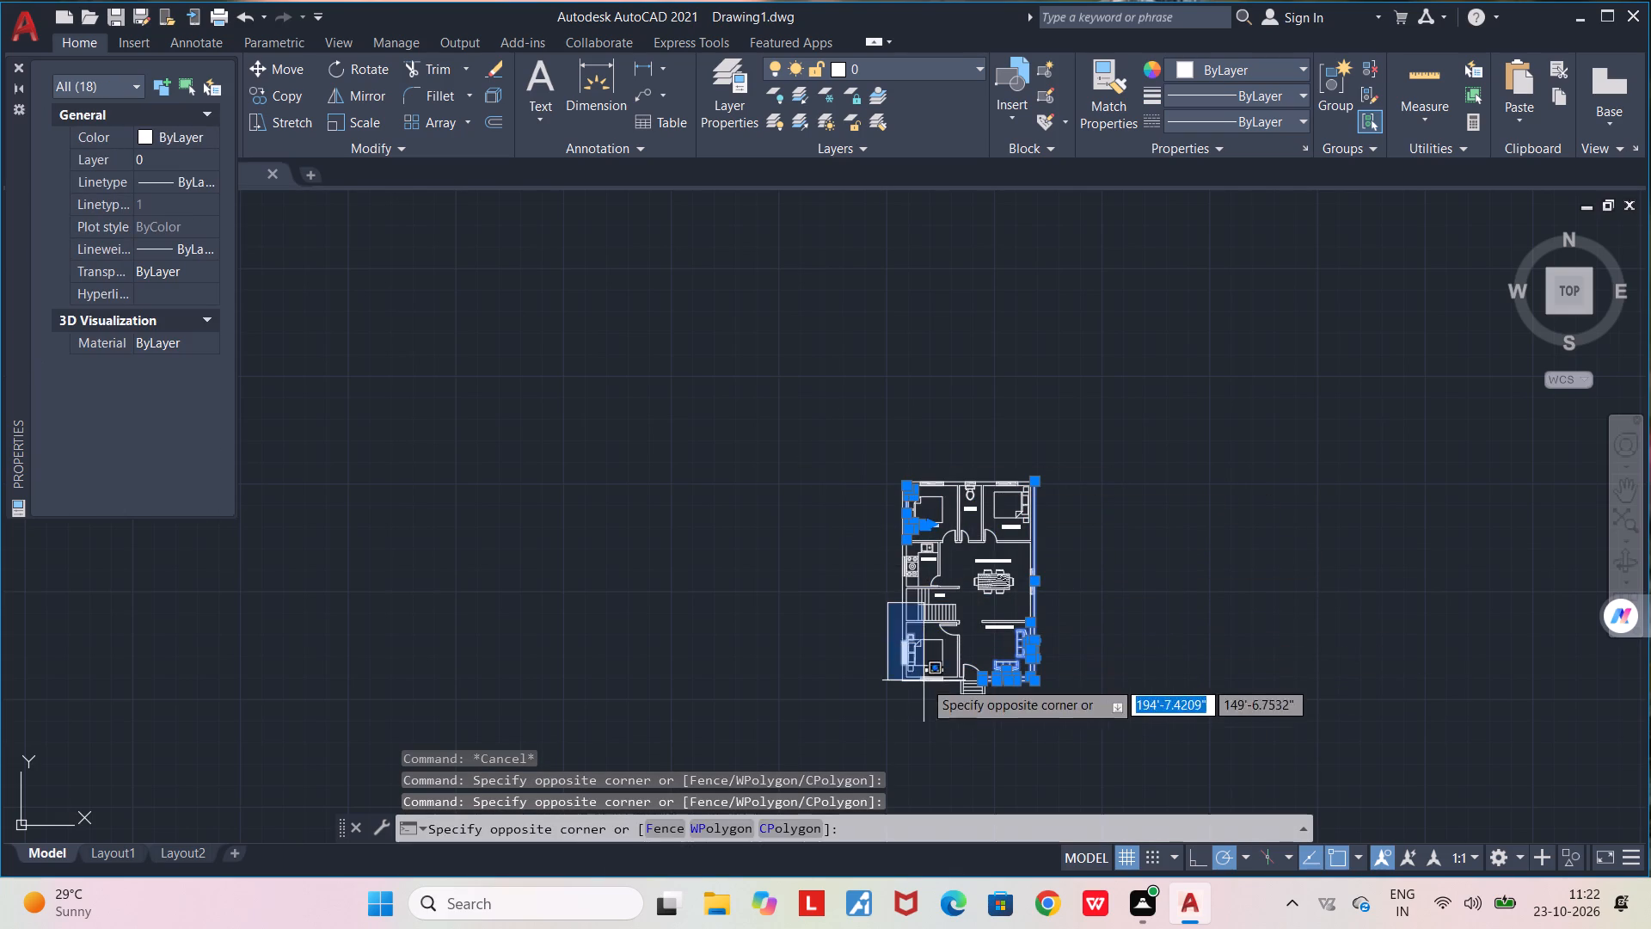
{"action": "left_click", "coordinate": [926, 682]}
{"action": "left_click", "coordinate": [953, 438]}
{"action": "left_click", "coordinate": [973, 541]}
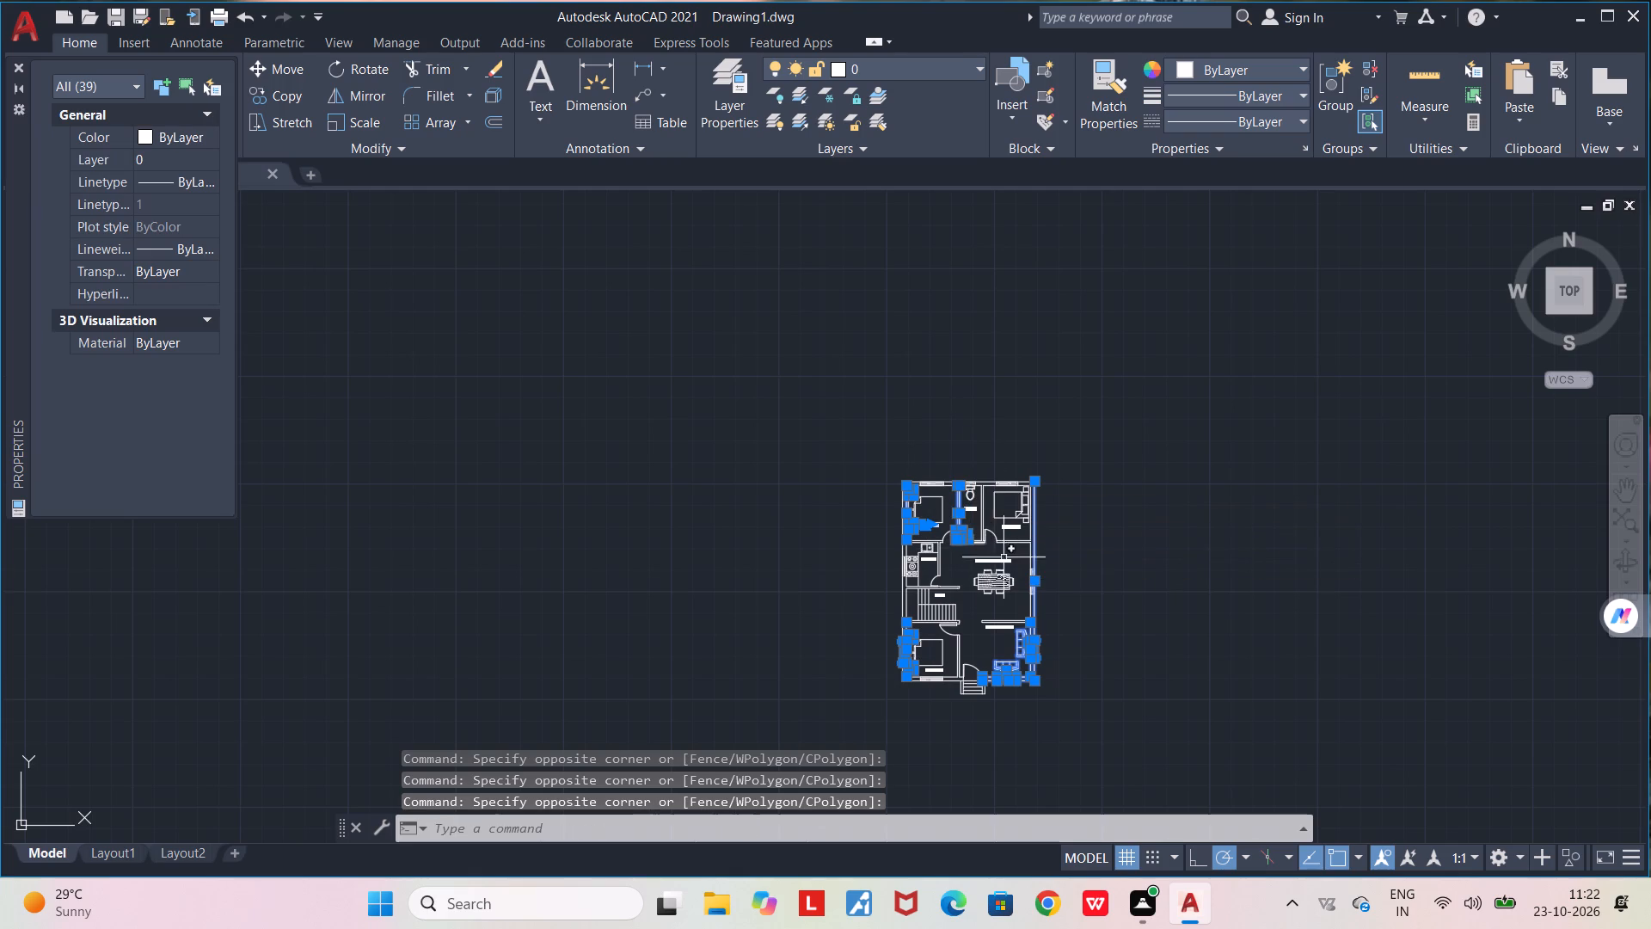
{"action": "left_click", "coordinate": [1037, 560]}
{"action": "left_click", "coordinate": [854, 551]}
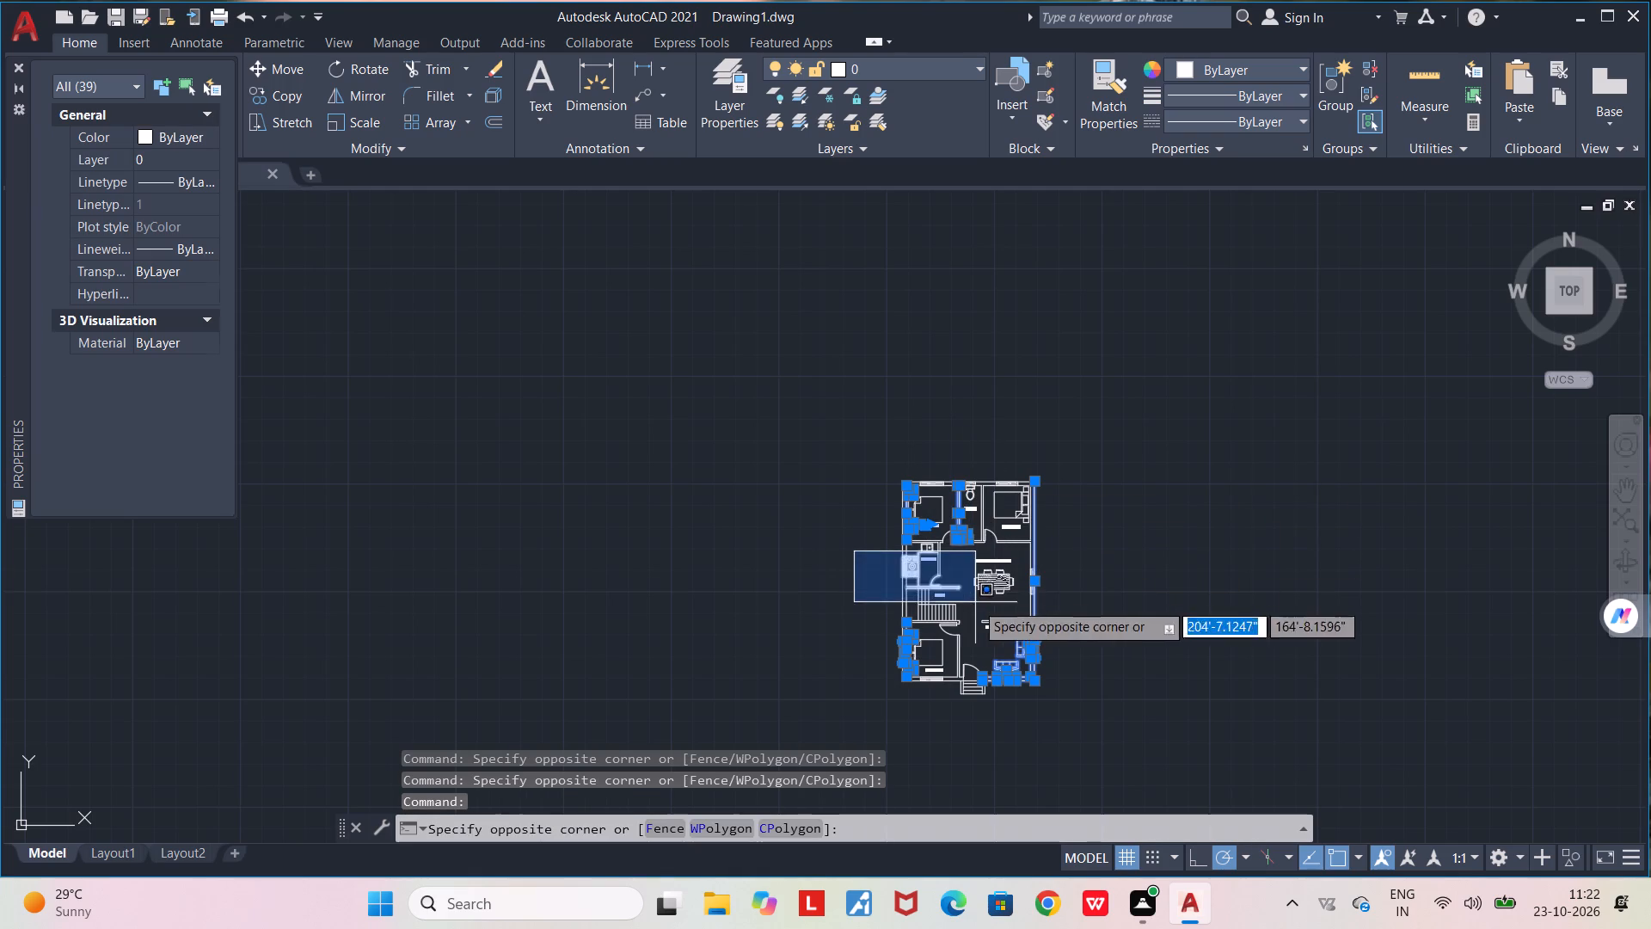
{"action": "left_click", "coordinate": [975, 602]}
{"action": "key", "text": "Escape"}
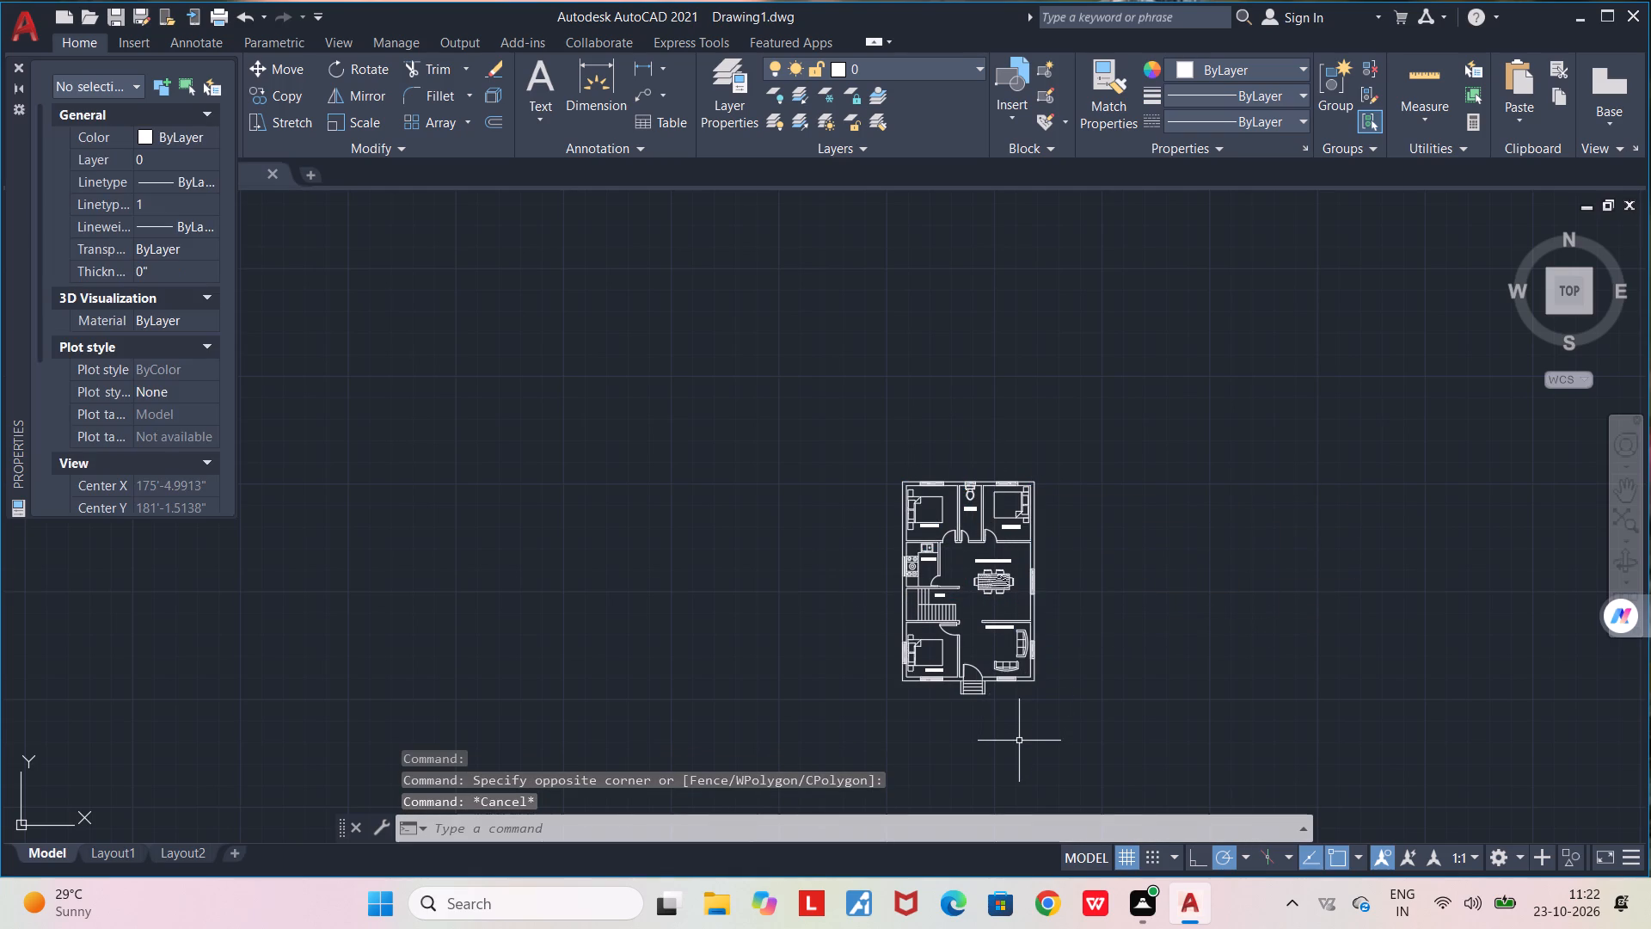
Select the entire floor plan and shift it horizontally about 28 feet to the left with the Stretch command.
{"action": "left_click", "coordinate": [1108, 729]}
{"action": "left_click_drag", "start_coordinate": [850, 426], "coordinate": [859, 431]}
{"action": "left_click", "coordinate": [300, 120]}
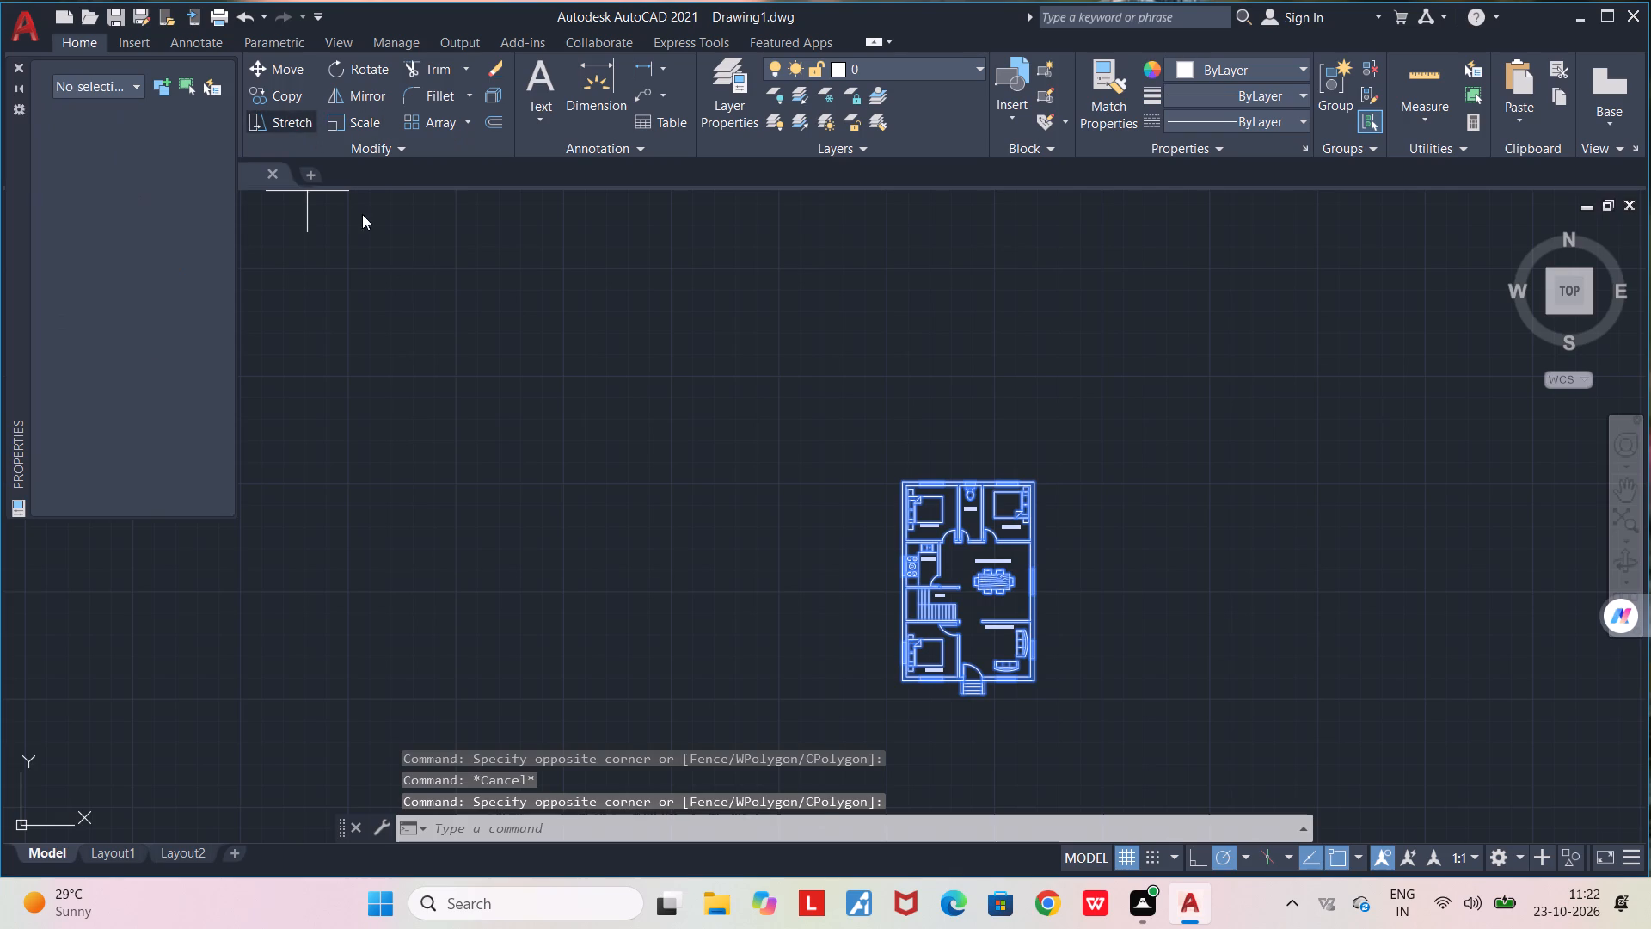
{"action": "left_click", "coordinate": [980, 696]}
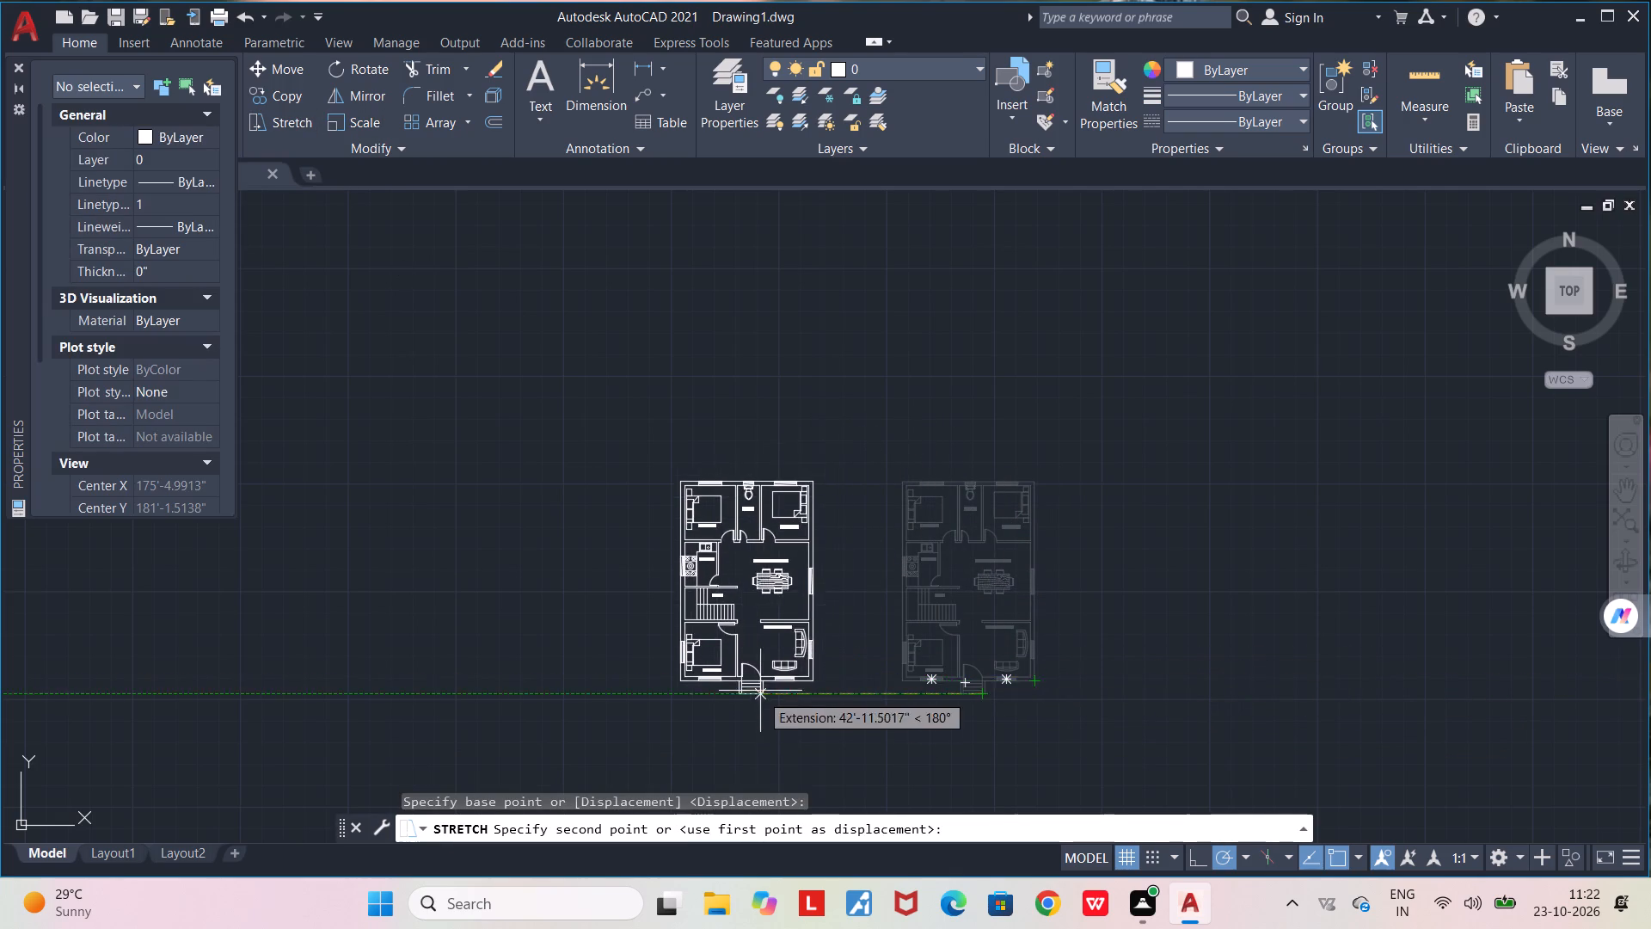
{"action": "left_click", "coordinate": [838, 697]}
Examine the whole floor plan up close and in full, checking the room labels, stair, doors and furniture.
{"action": "scroll", "coordinate": [830, 711], "scroll_direction": "up", "scroll_amount": 2}
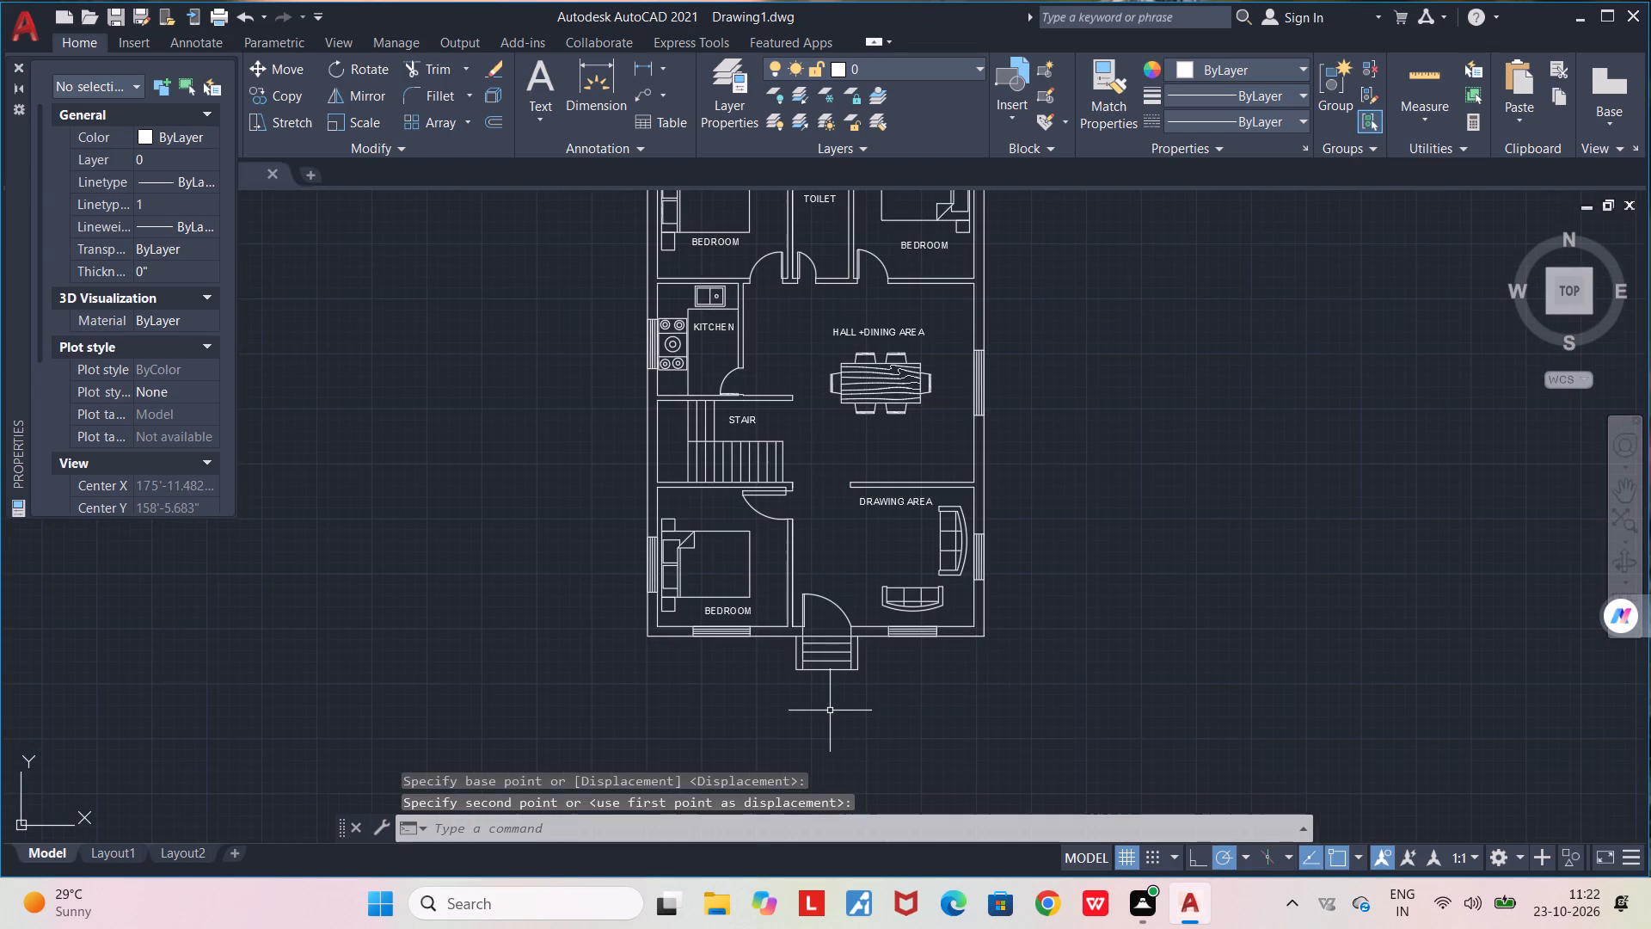
{"action": "middle_click_drag", "start_coordinate": [847, 718], "coordinate": [885, 741]}
{"action": "scroll", "coordinate": [885, 741], "scroll_direction": "down", "scroll_amount": 2}
{"action": "scroll", "coordinate": [878, 662], "scroll_direction": "up", "scroll_amount": 1}
{"action": "middle_click_drag", "start_coordinate": [871, 660], "coordinate": [850, 647]}
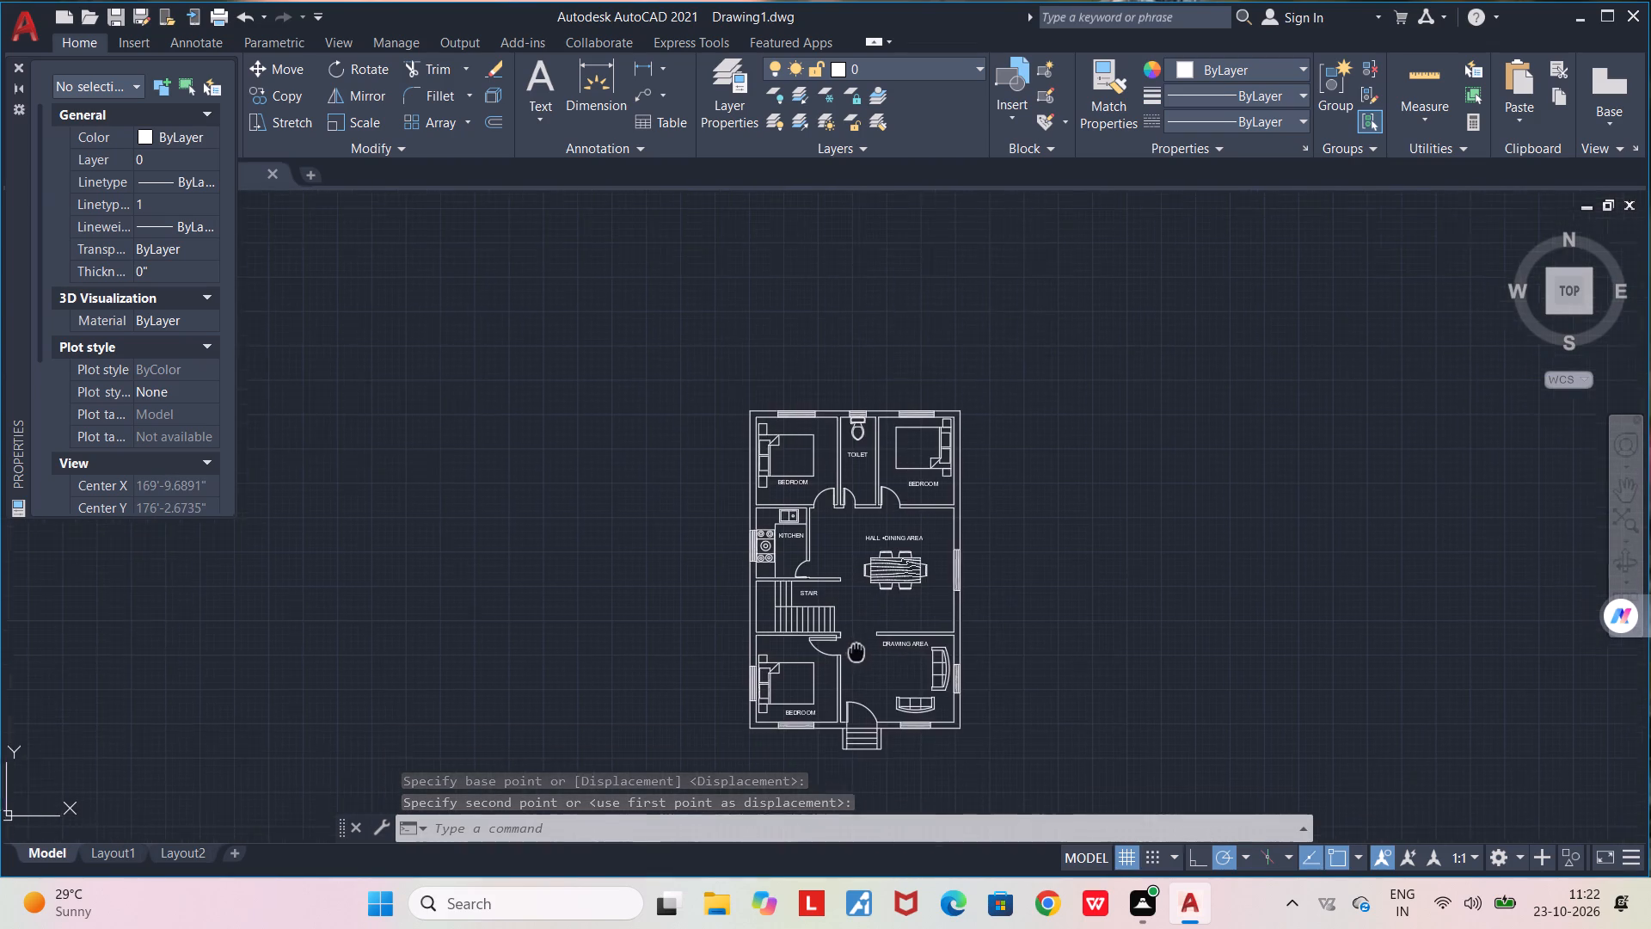
{"action": "middle_click_drag", "start_coordinate": [850, 647], "coordinate": [745, 583]}
{"action": "scroll", "coordinate": [745, 583], "scroll_direction": "down", "scroll_amount": 1}
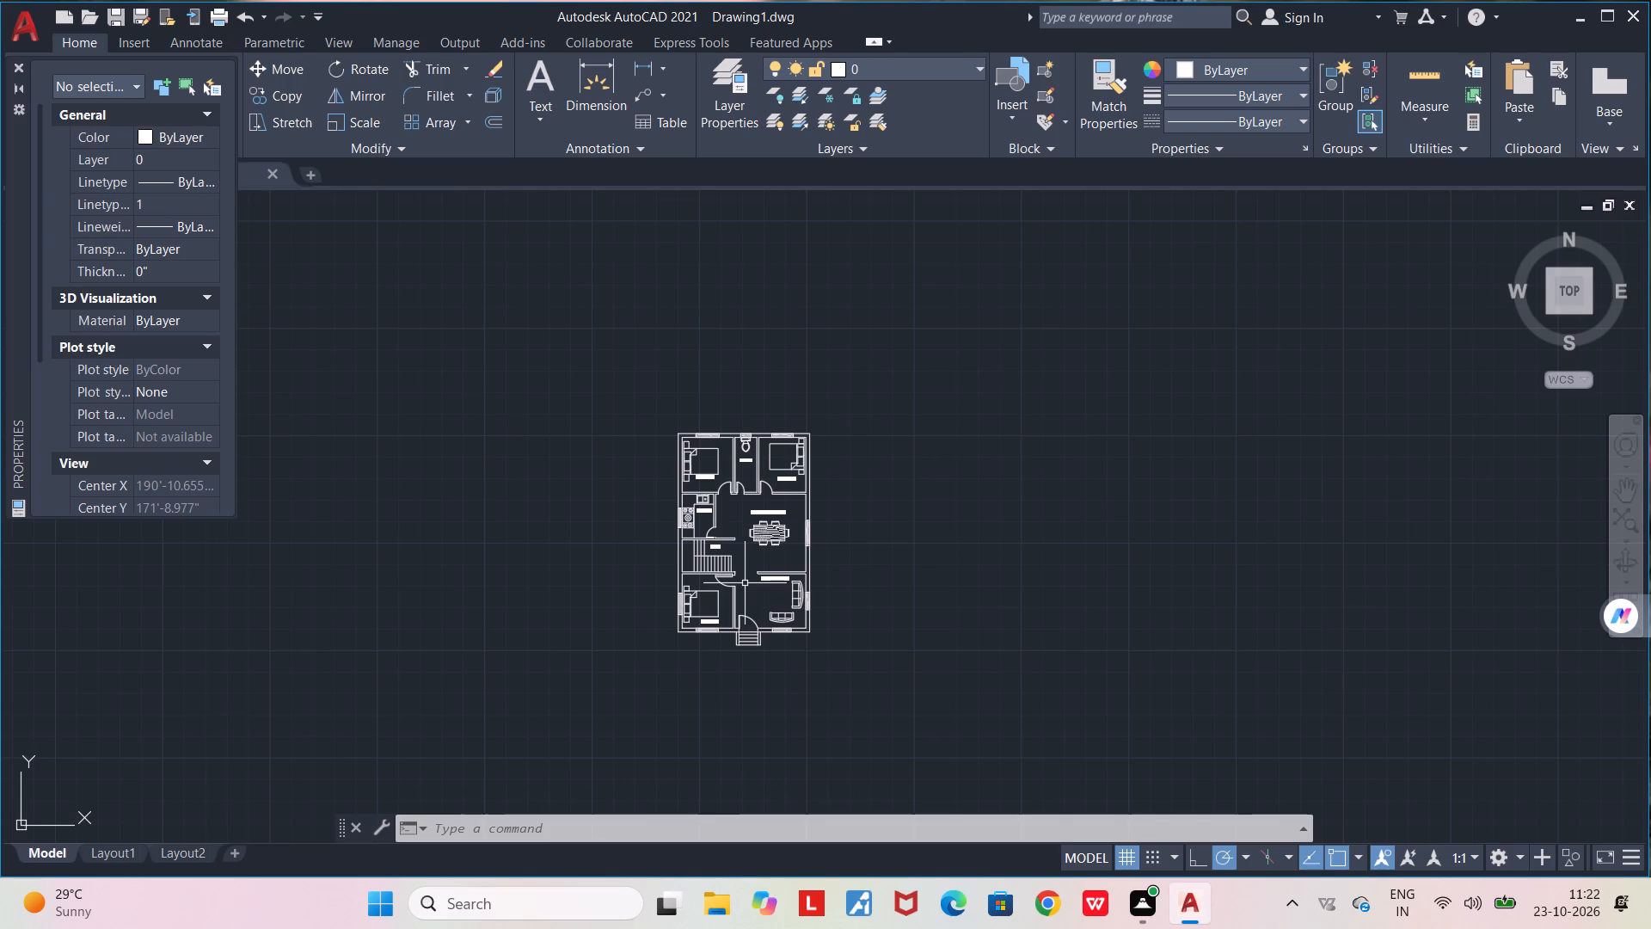
{"action": "key", "text": "Escape"}
{"action": "scroll", "coordinate": [838, 686], "scroll_direction": "up", "scroll_amount": 1}
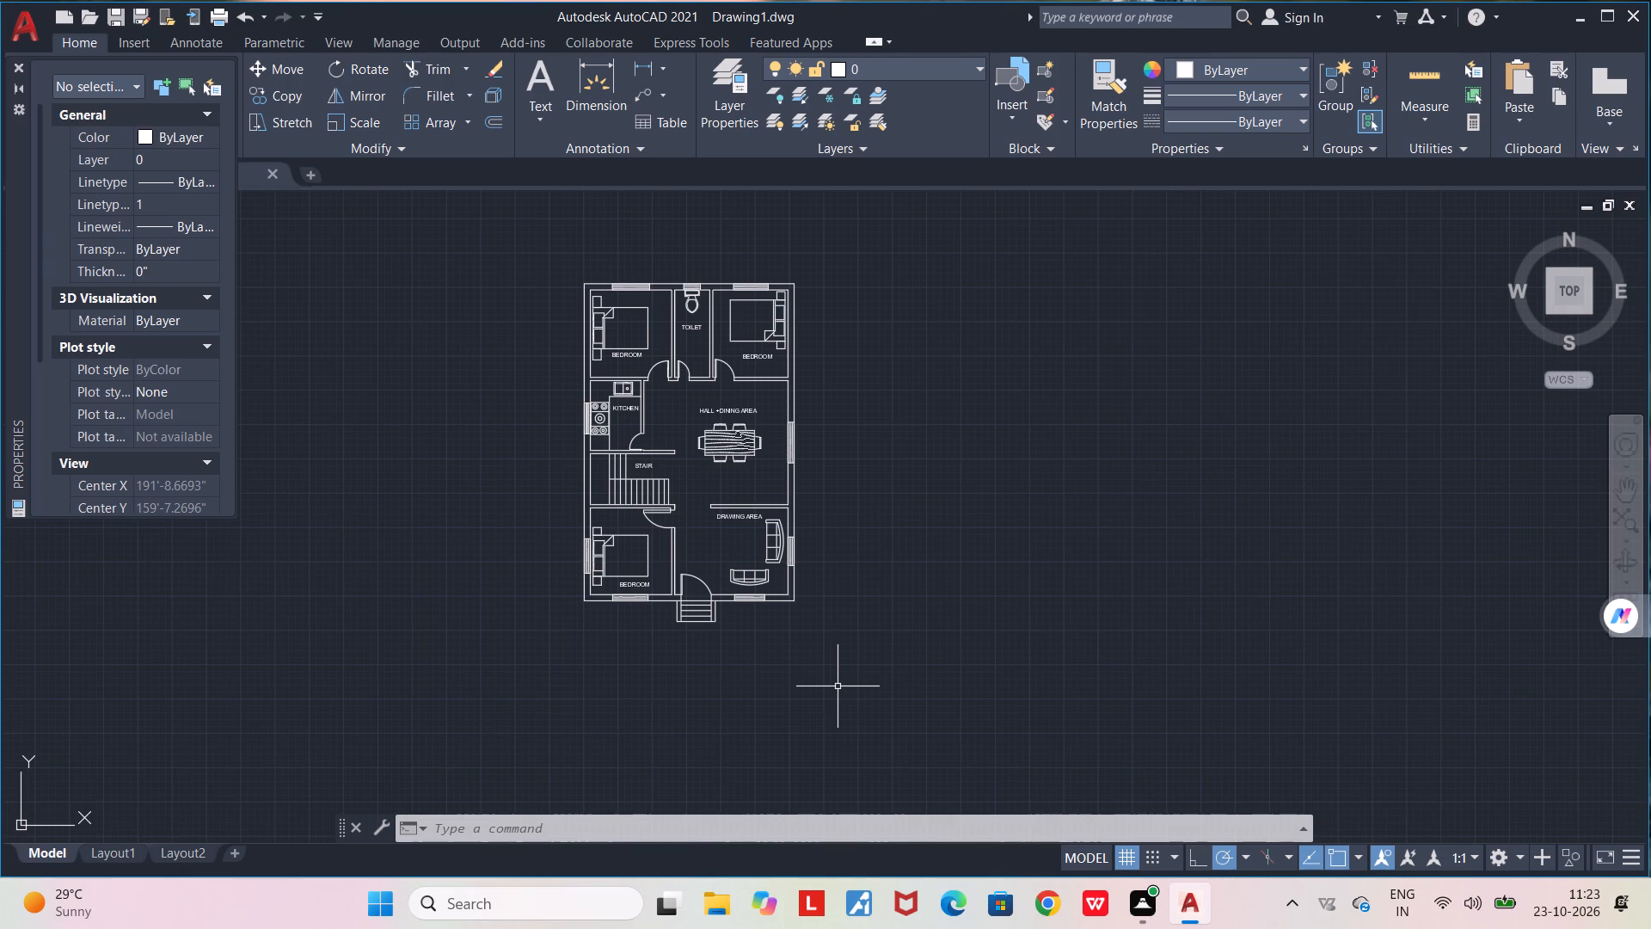
{"action": "scroll", "coordinate": [706, 536], "scroll_direction": "up", "scroll_amount": 1}
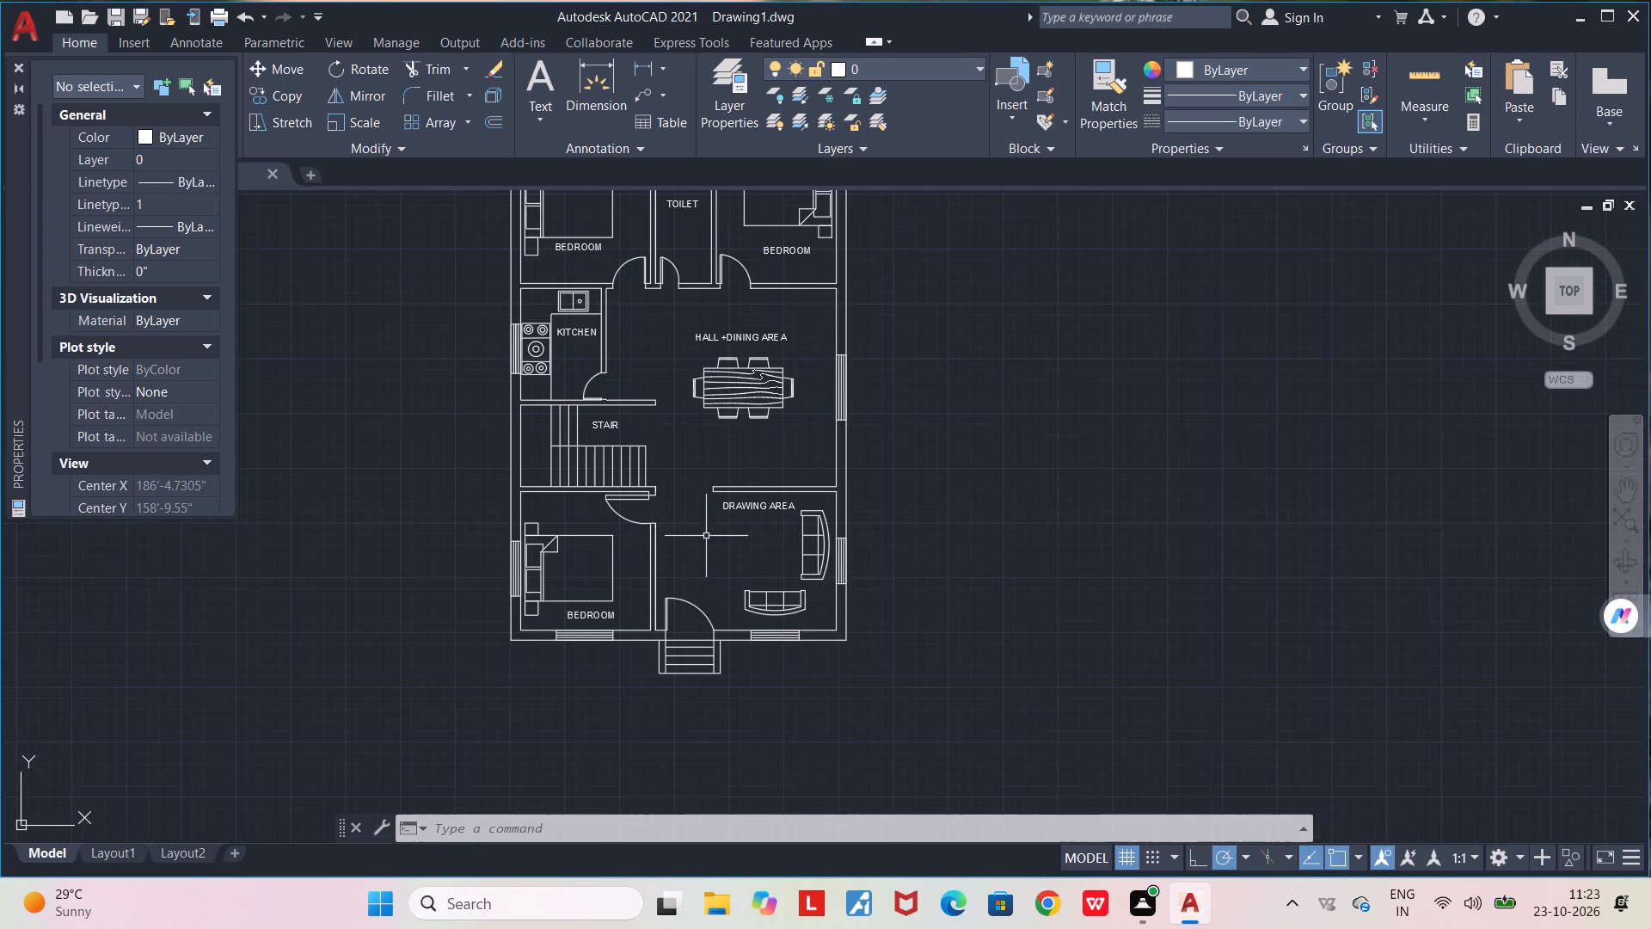
{"action": "middle_click_drag", "start_coordinate": [710, 537], "coordinate": [779, 575]}
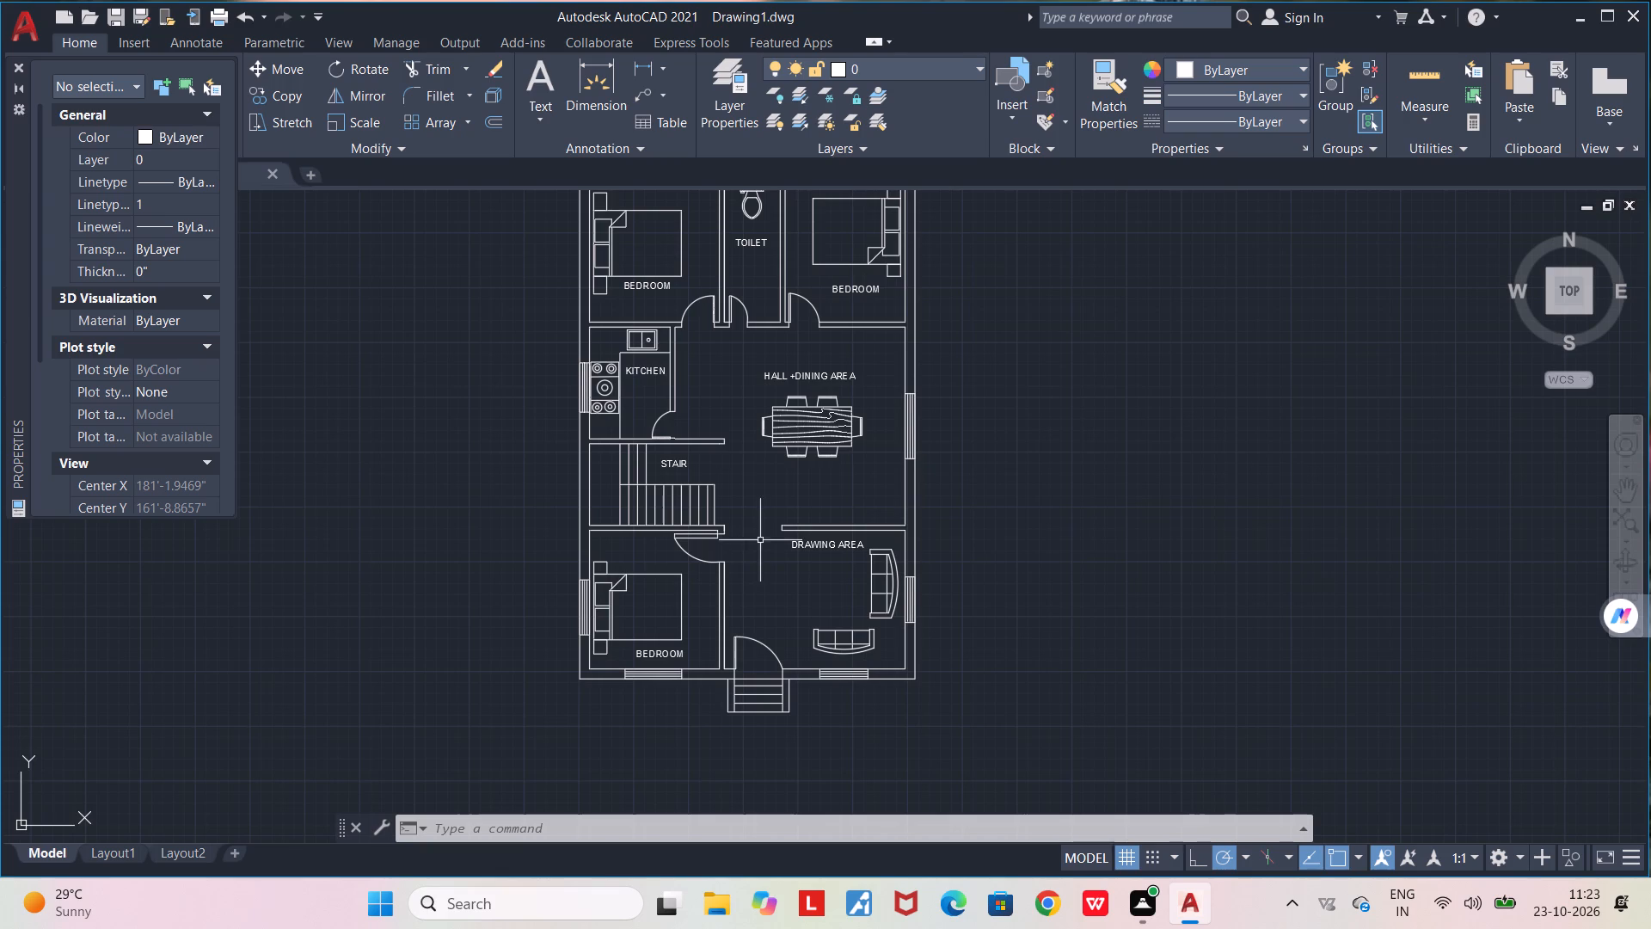
{"action": "scroll", "coordinate": [767, 573], "scroll_direction": "down", "scroll_amount": 1}
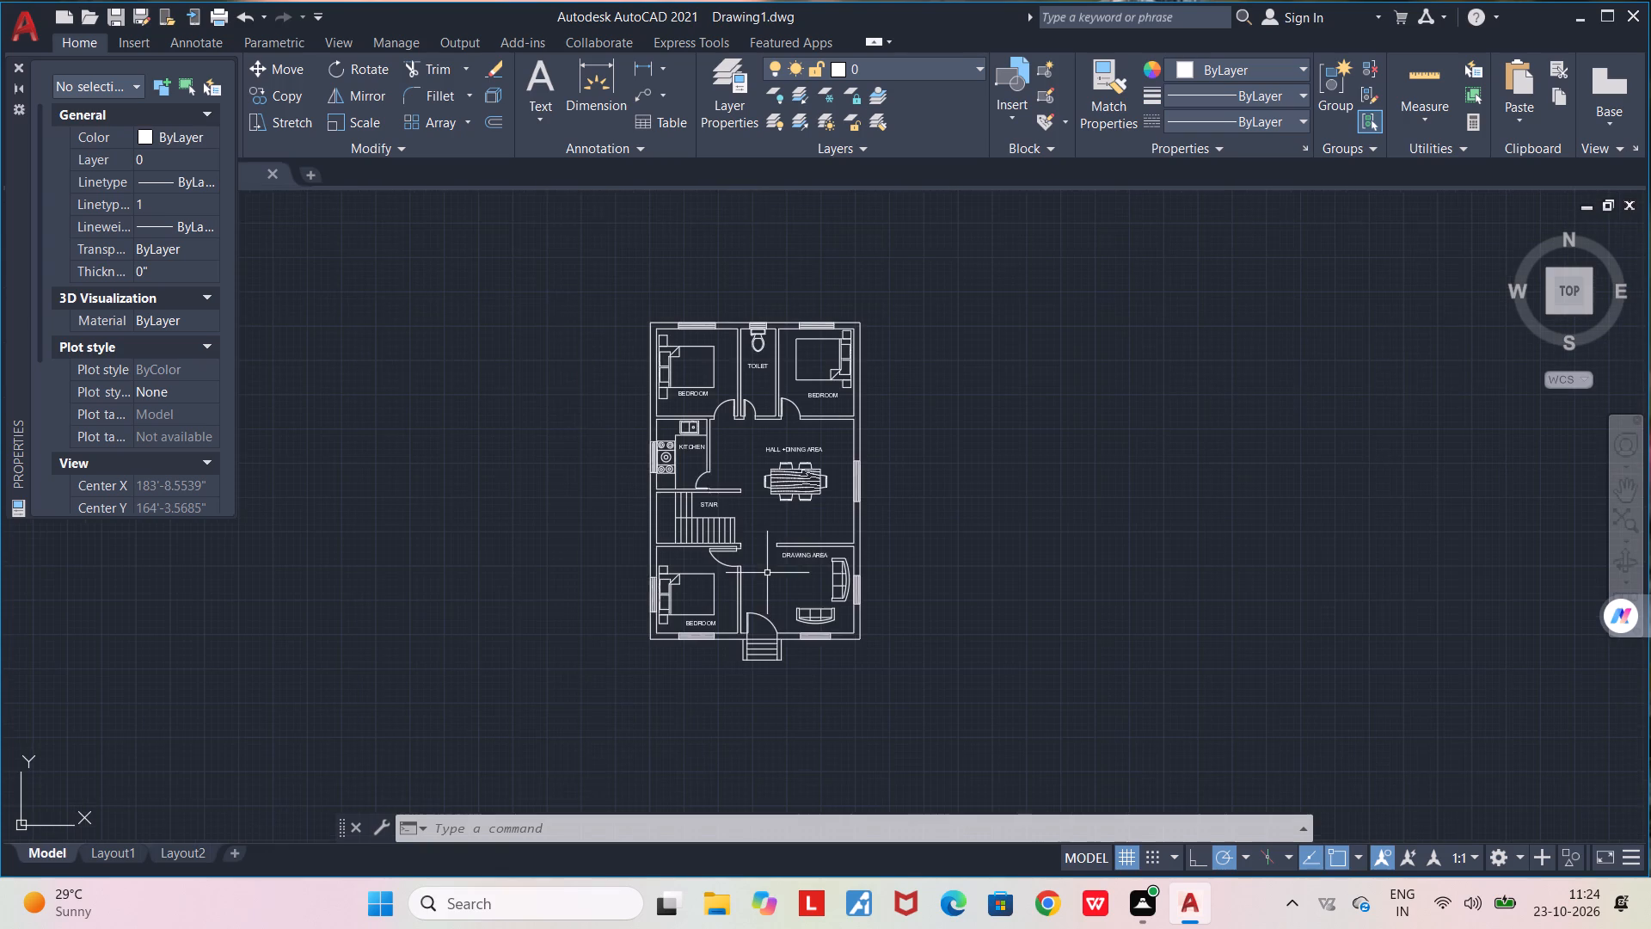
{"action": "middle_click_drag", "start_coordinate": [765, 536], "coordinate": [763, 591]}
{"action": "scroll", "coordinate": [763, 591], "scroll_direction": "up", "scroll_amount": 2}
{"action": "middle_click_drag", "start_coordinate": [758, 565], "coordinate": [755, 619]}
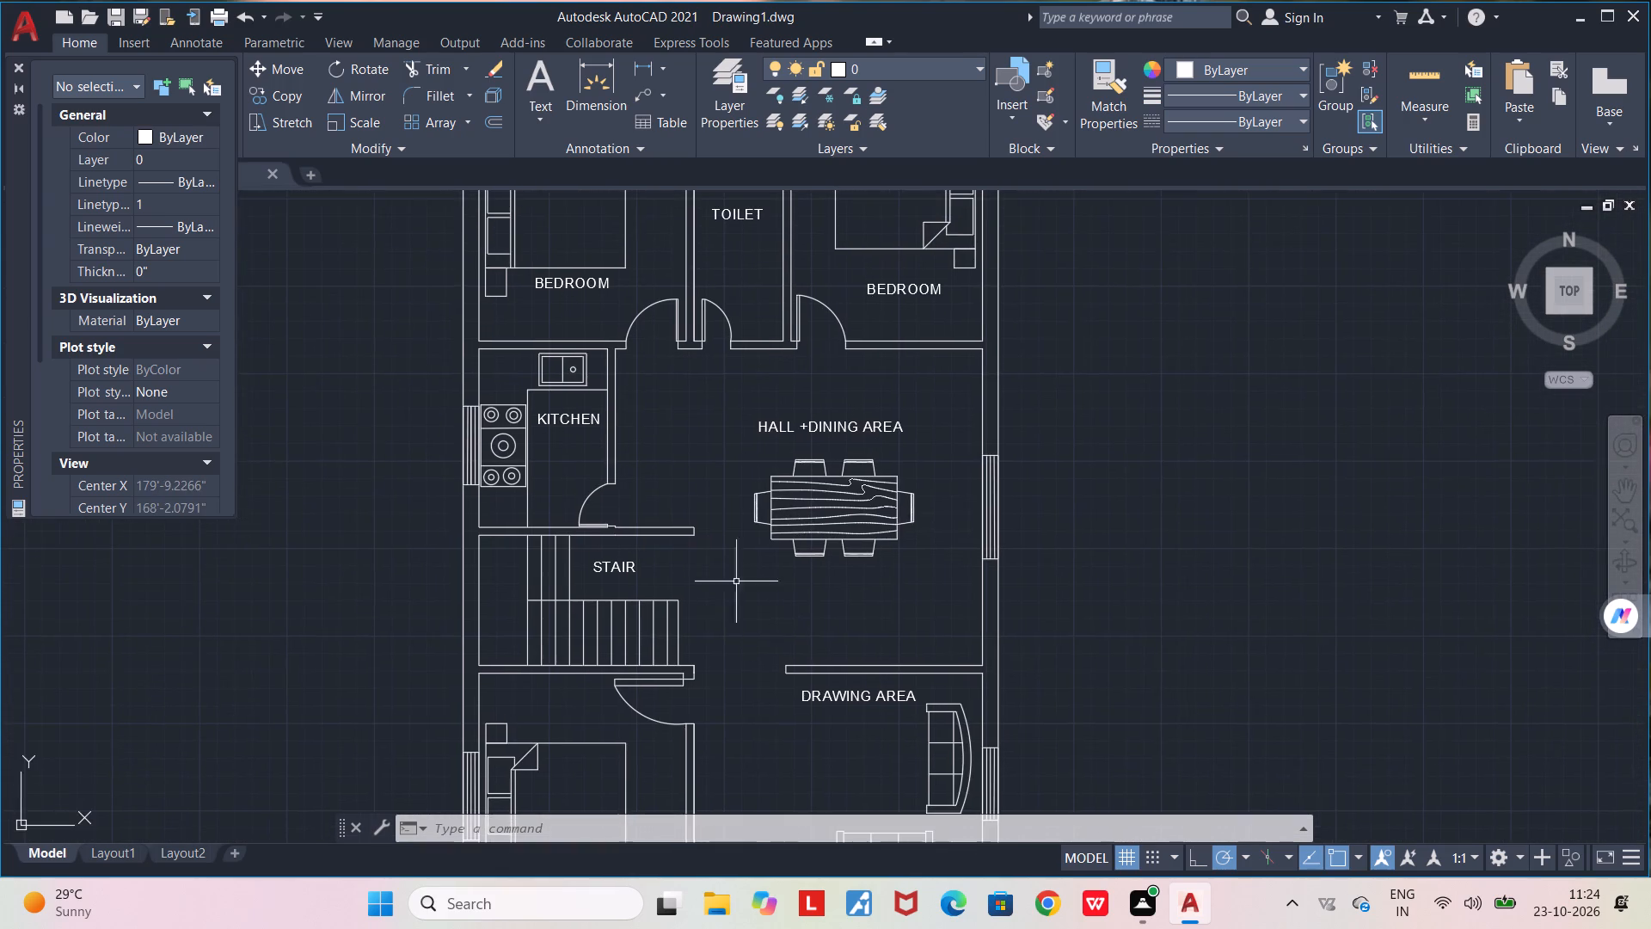
{"action": "scroll", "coordinate": [703, 498], "scroll_direction": "up", "scroll_amount": 3}
{"action": "scroll", "coordinate": [703, 498], "scroll_direction": "down", "scroll_amount": 1}
{"action": "middle_click_drag", "start_coordinate": [703, 498], "coordinate": [789, 497]}
{"action": "scroll", "coordinate": [789, 497], "scroll_direction": "down", "scroll_amount": 2}
{"action": "middle_click_drag", "start_coordinate": [825, 617], "coordinate": [825, 532]}
{"action": "scroll", "coordinate": [825, 532], "scroll_direction": "down", "scroll_amount": 1}
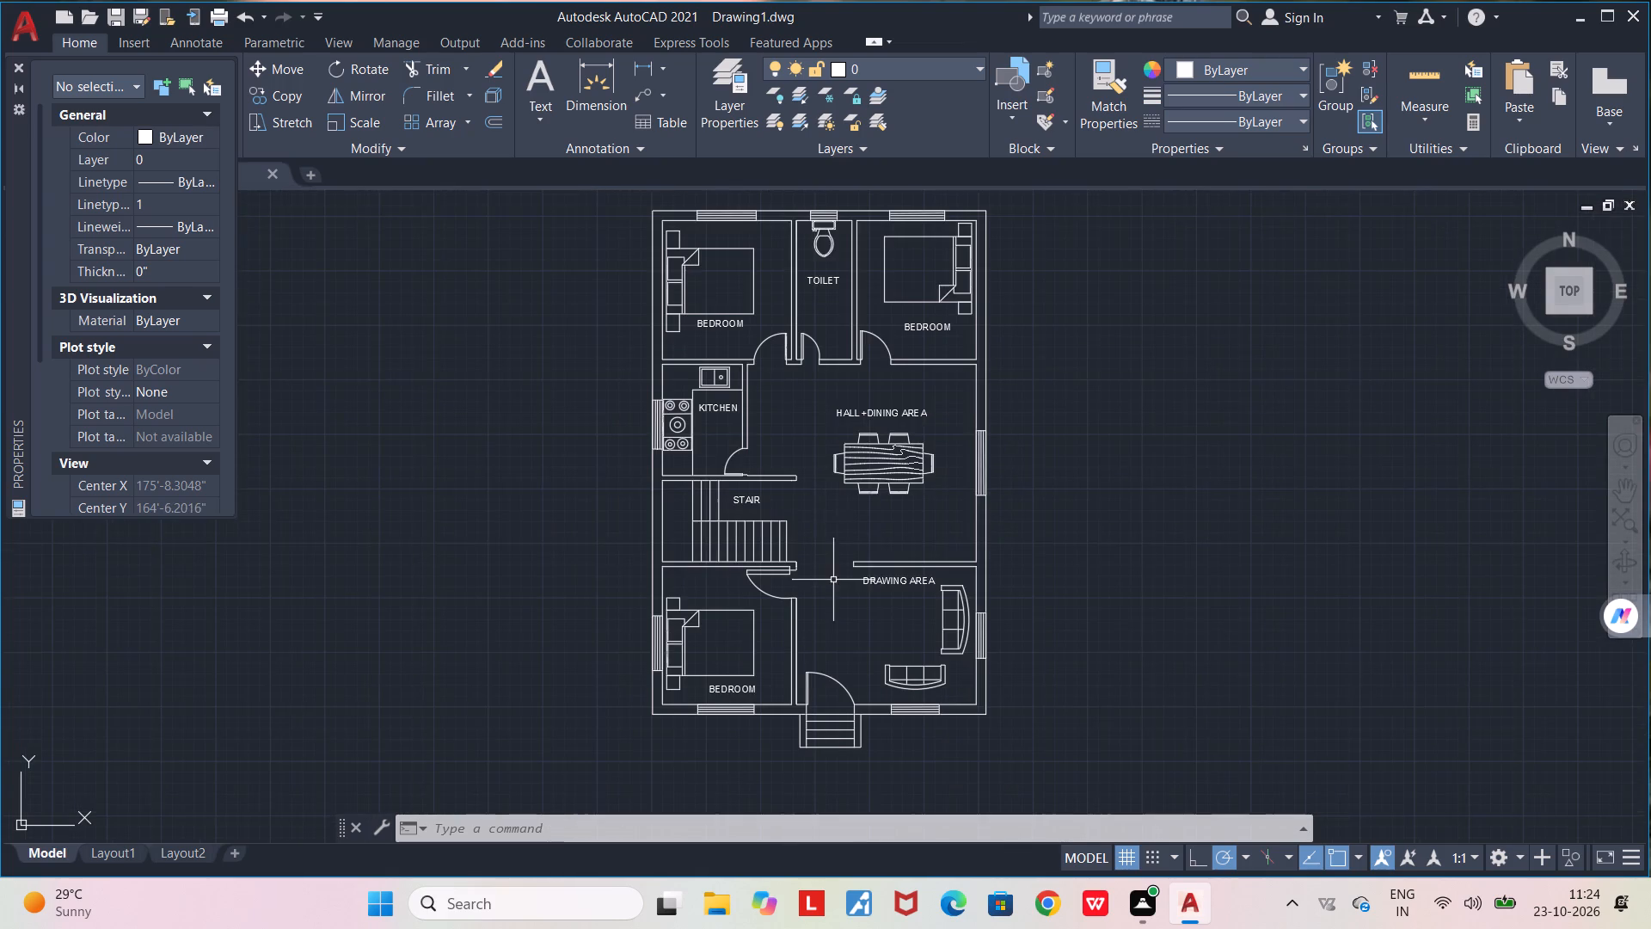
{"action": "middle_click_drag", "start_coordinate": [834, 581], "coordinate": [828, 567]}
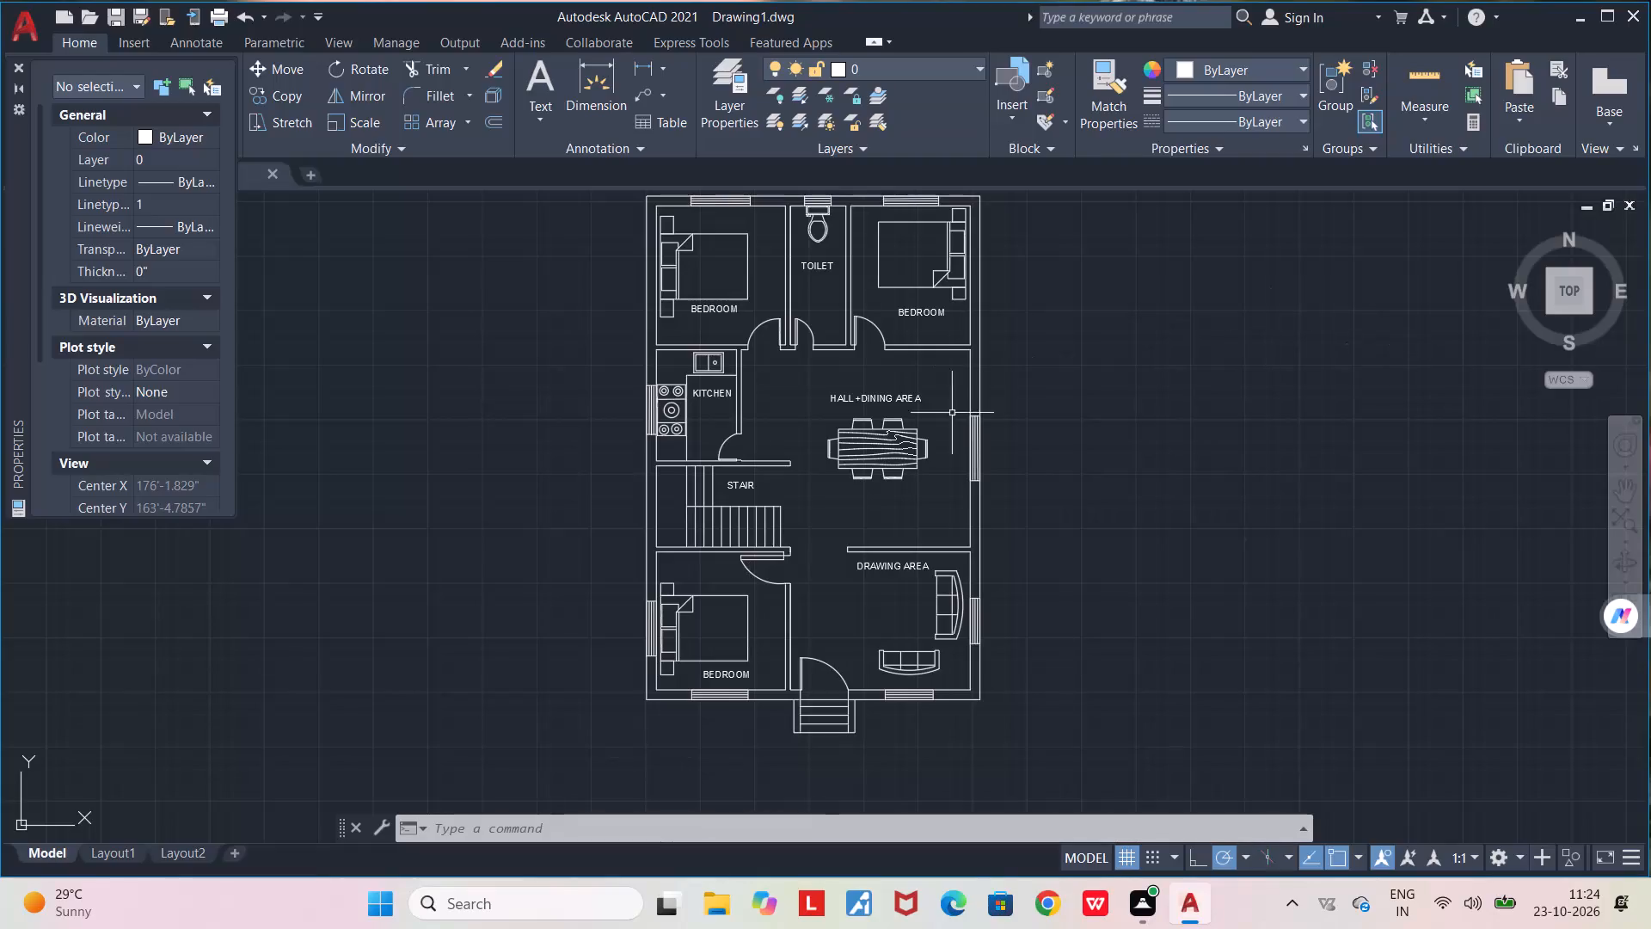
{"action": "middle_click_drag", "start_coordinate": [840, 516], "coordinate": [829, 577]}
{"action": "scroll", "coordinate": [829, 577], "scroll_direction": "down", "scroll_amount": 2}
{"action": "scroll", "coordinate": [826, 575], "scroll_direction": "up", "scroll_amount": 2}
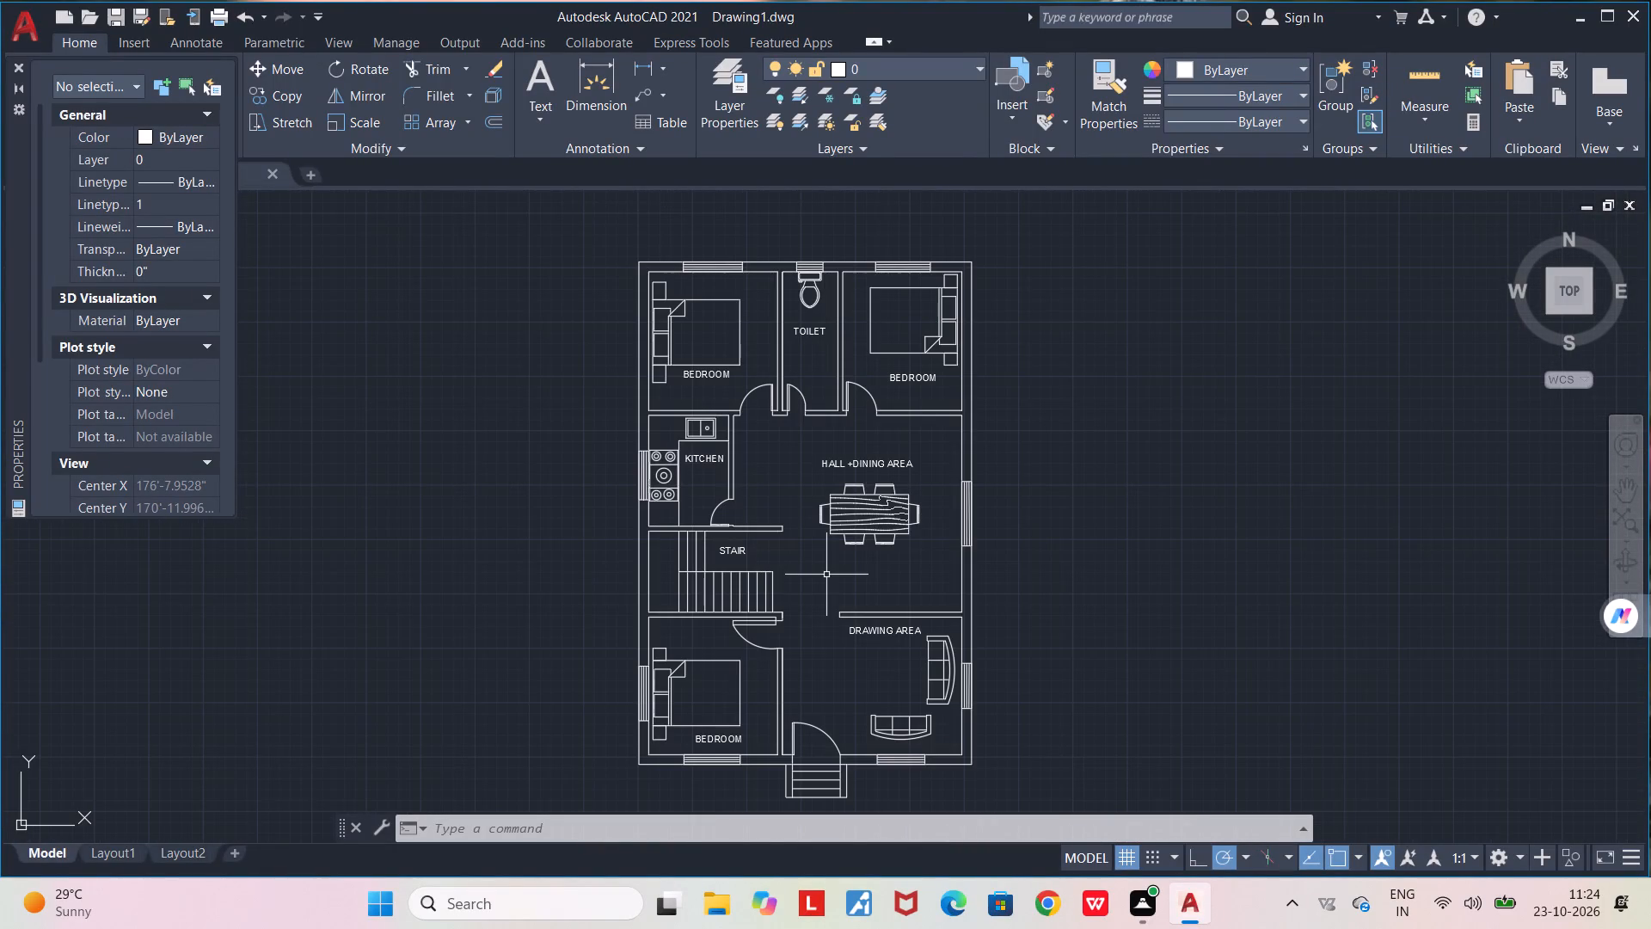
{"action": "scroll", "coordinate": [826, 575], "scroll_direction": "down", "scroll_amount": 1}
{"action": "scroll", "coordinate": [812, 629], "scroll_direction": "up", "scroll_amount": 1}
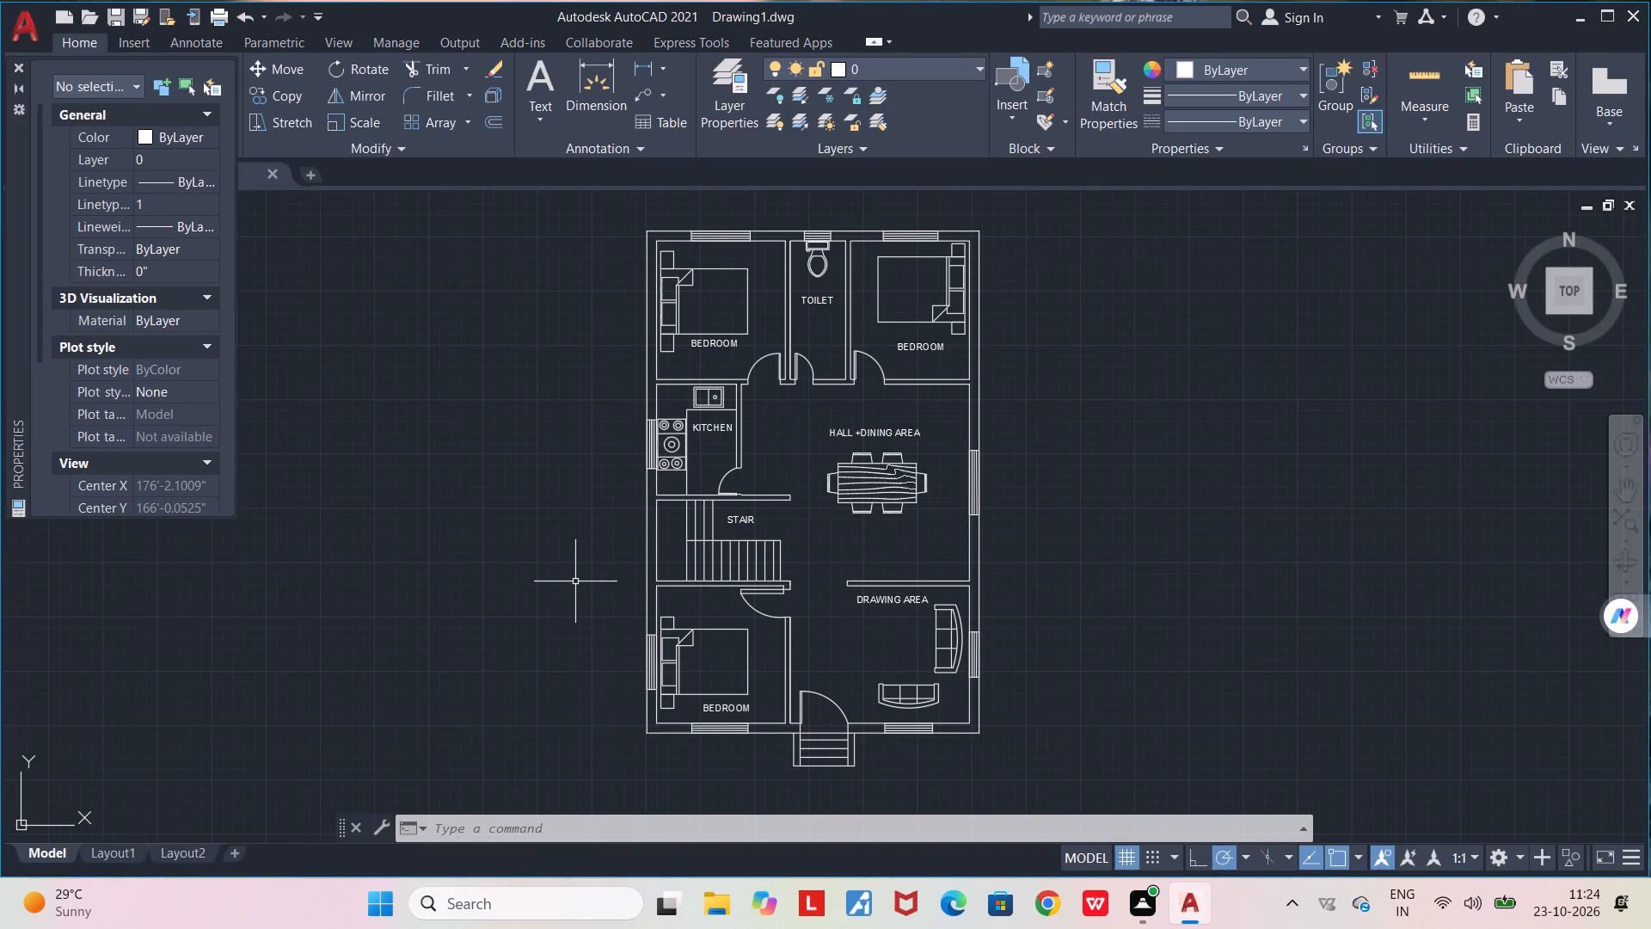
Save the drawing in the Documents folder under the file name DAY 8-A.
{"action": "key", "text": "ctrl+s"}
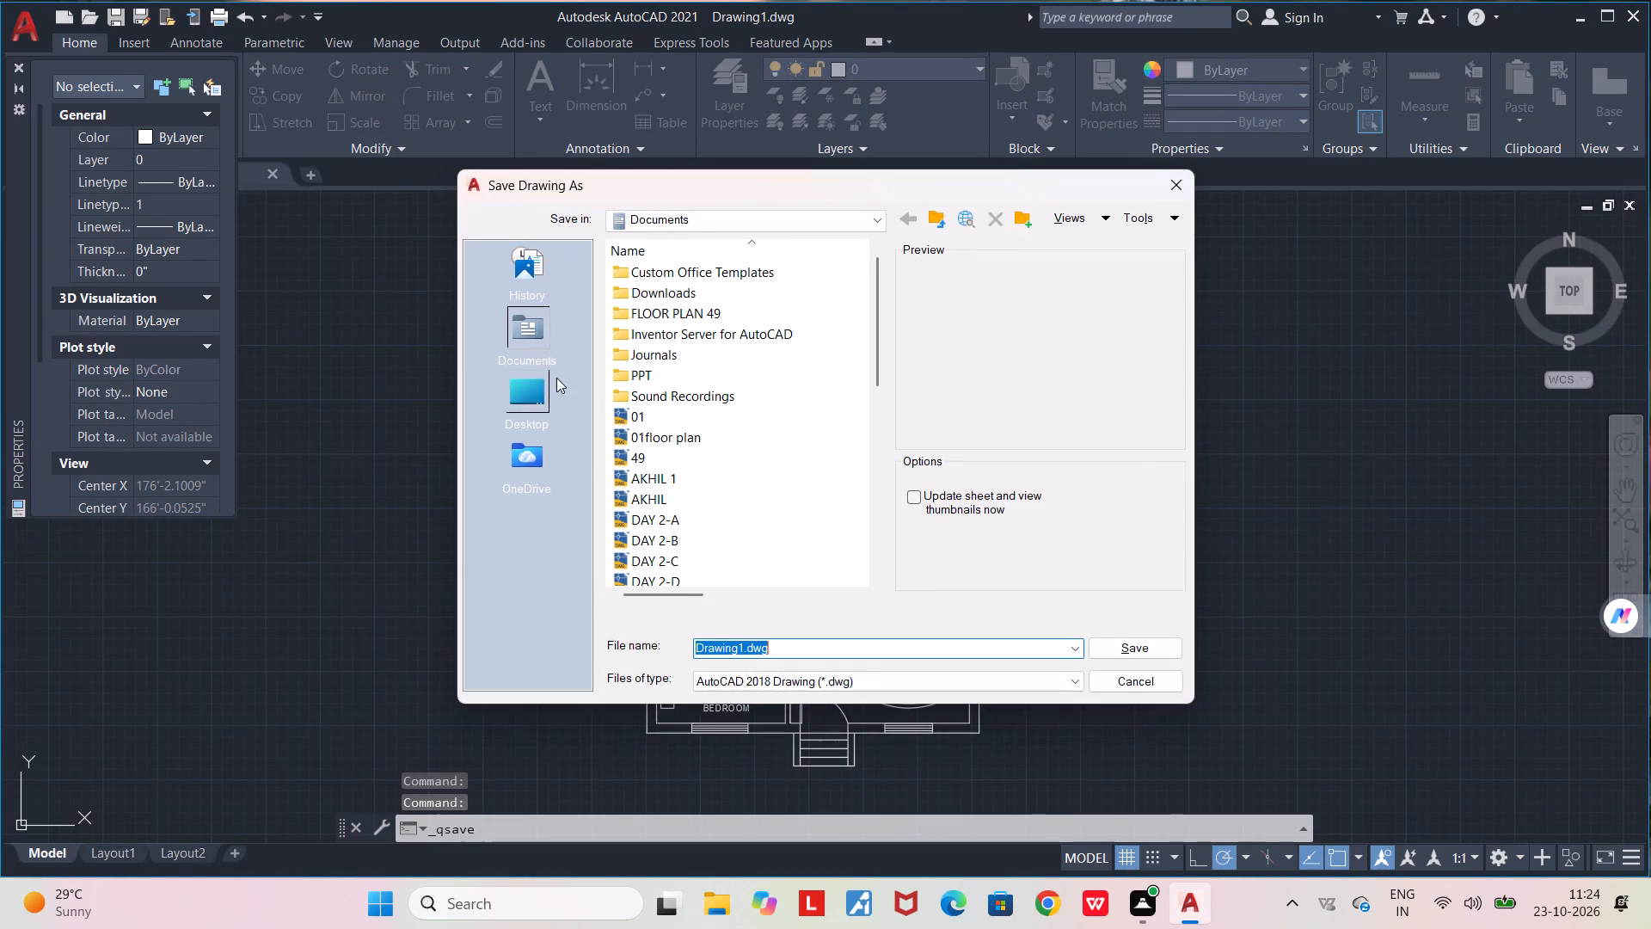
{"action": "type", "text": "DAY 8"}
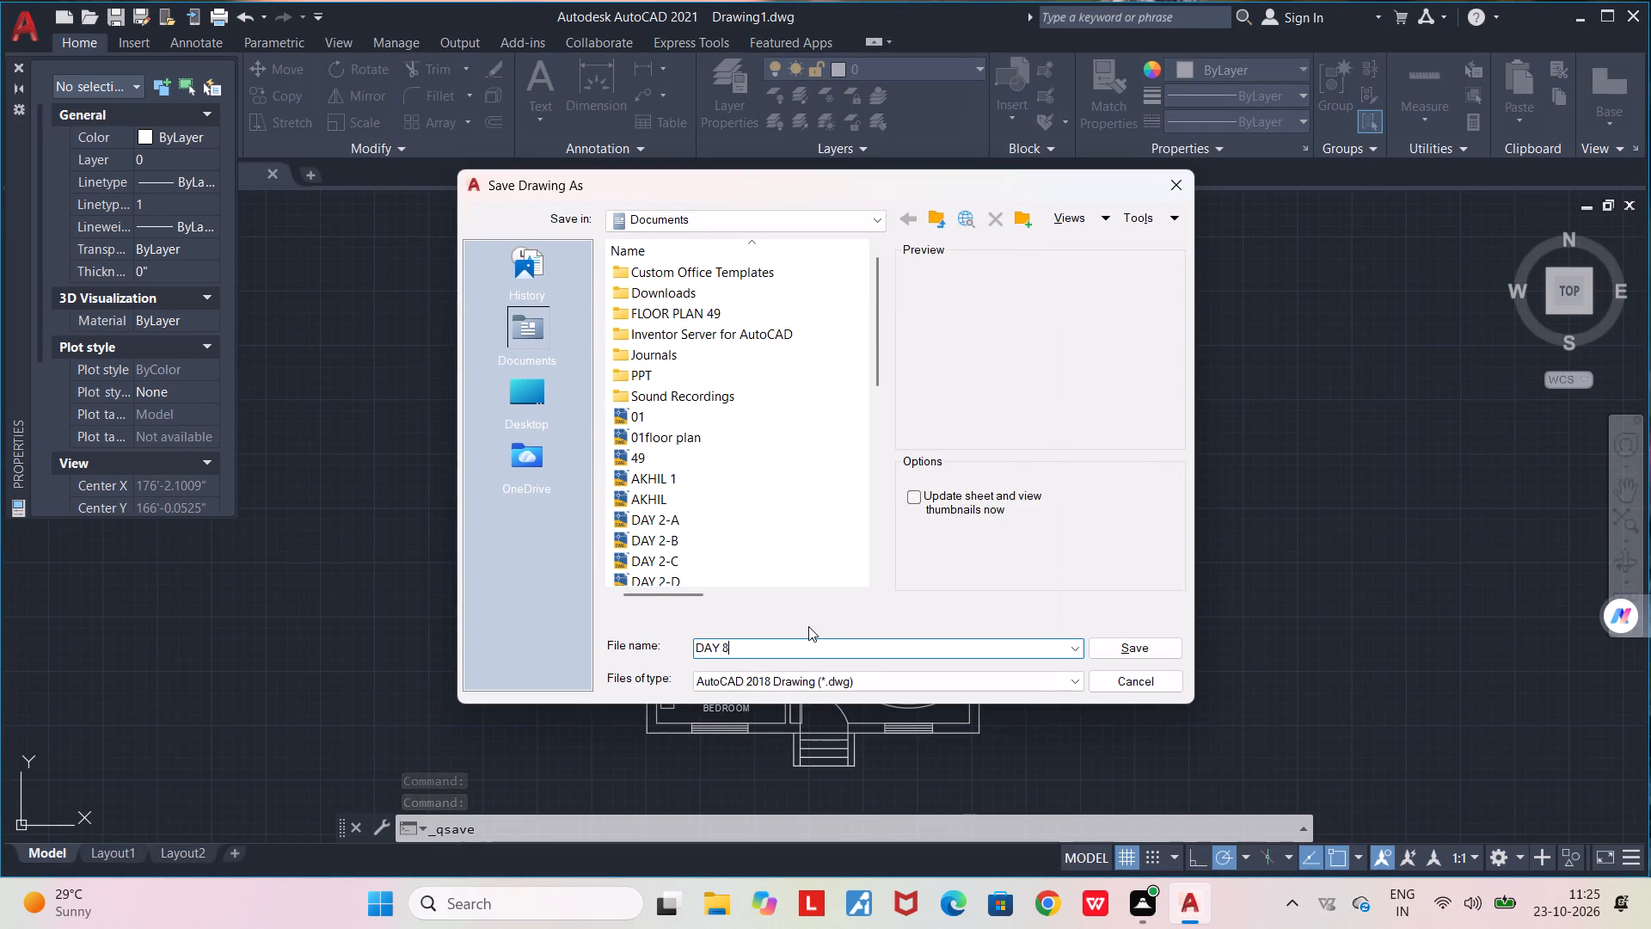
{"action": "key", "text": "equal"}
{"action": "key", "text": "Delete"}
{"action": "key", "text": "minus"}
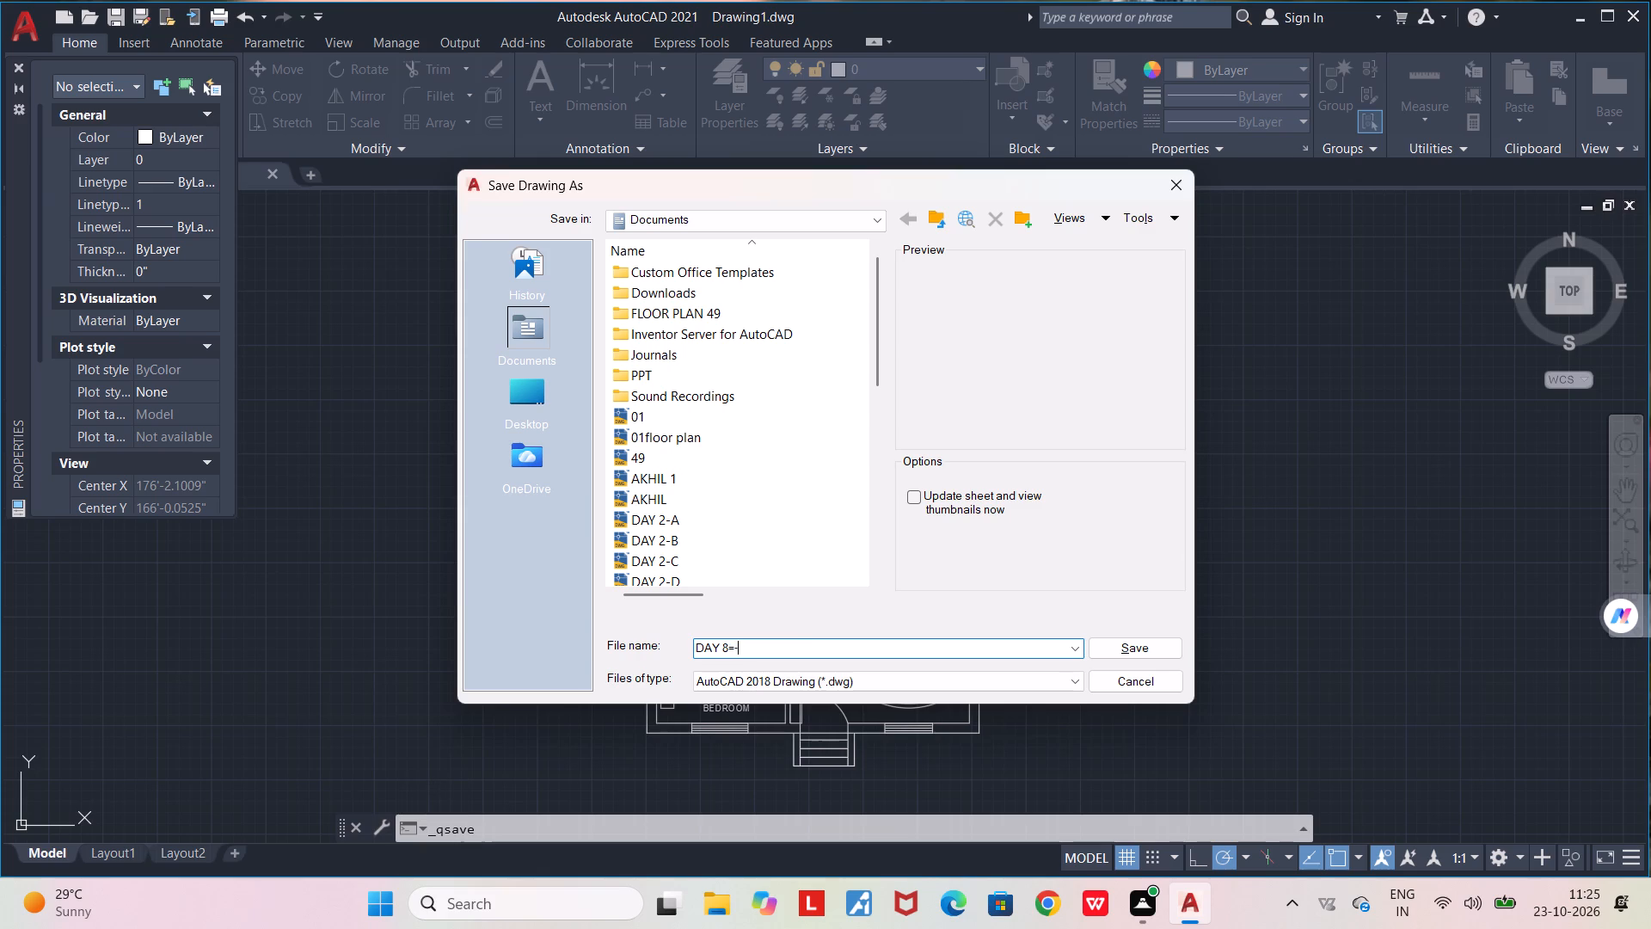
{"action": "key", "text": "Delete"}
{"action": "key", "text": "Delete"}
{"action": "key", "text": "BackSpace"}
{"action": "key", "text": "BackSpace"}
{"action": "type", "text": "-A"}
{"action": "left_click", "coordinate": [1149, 647]}
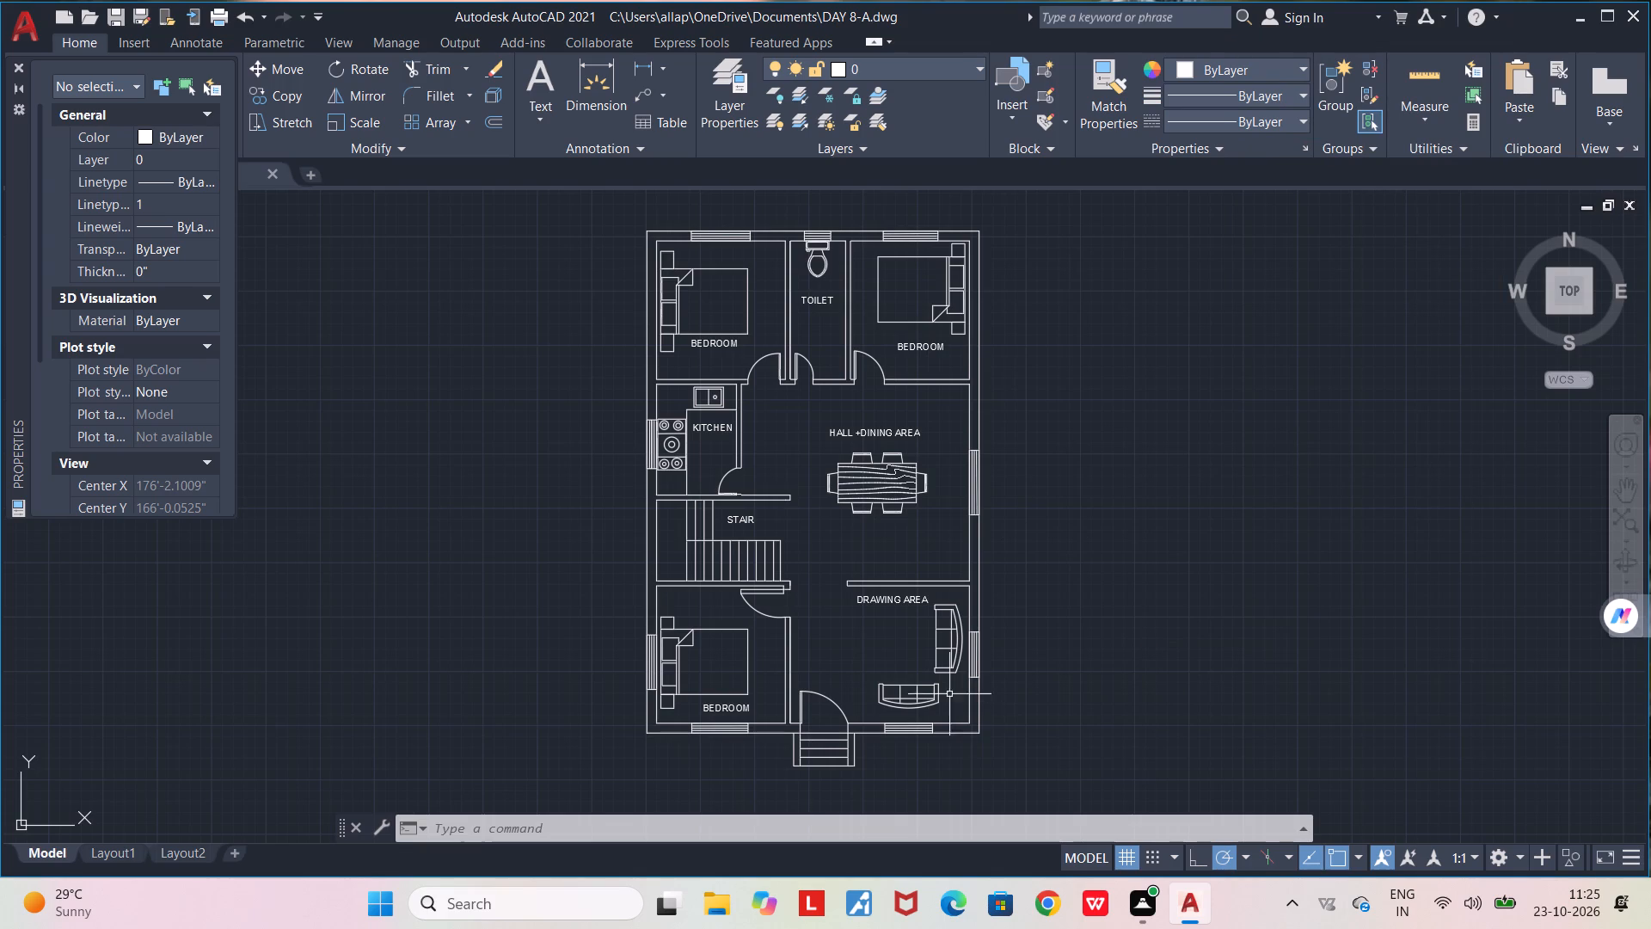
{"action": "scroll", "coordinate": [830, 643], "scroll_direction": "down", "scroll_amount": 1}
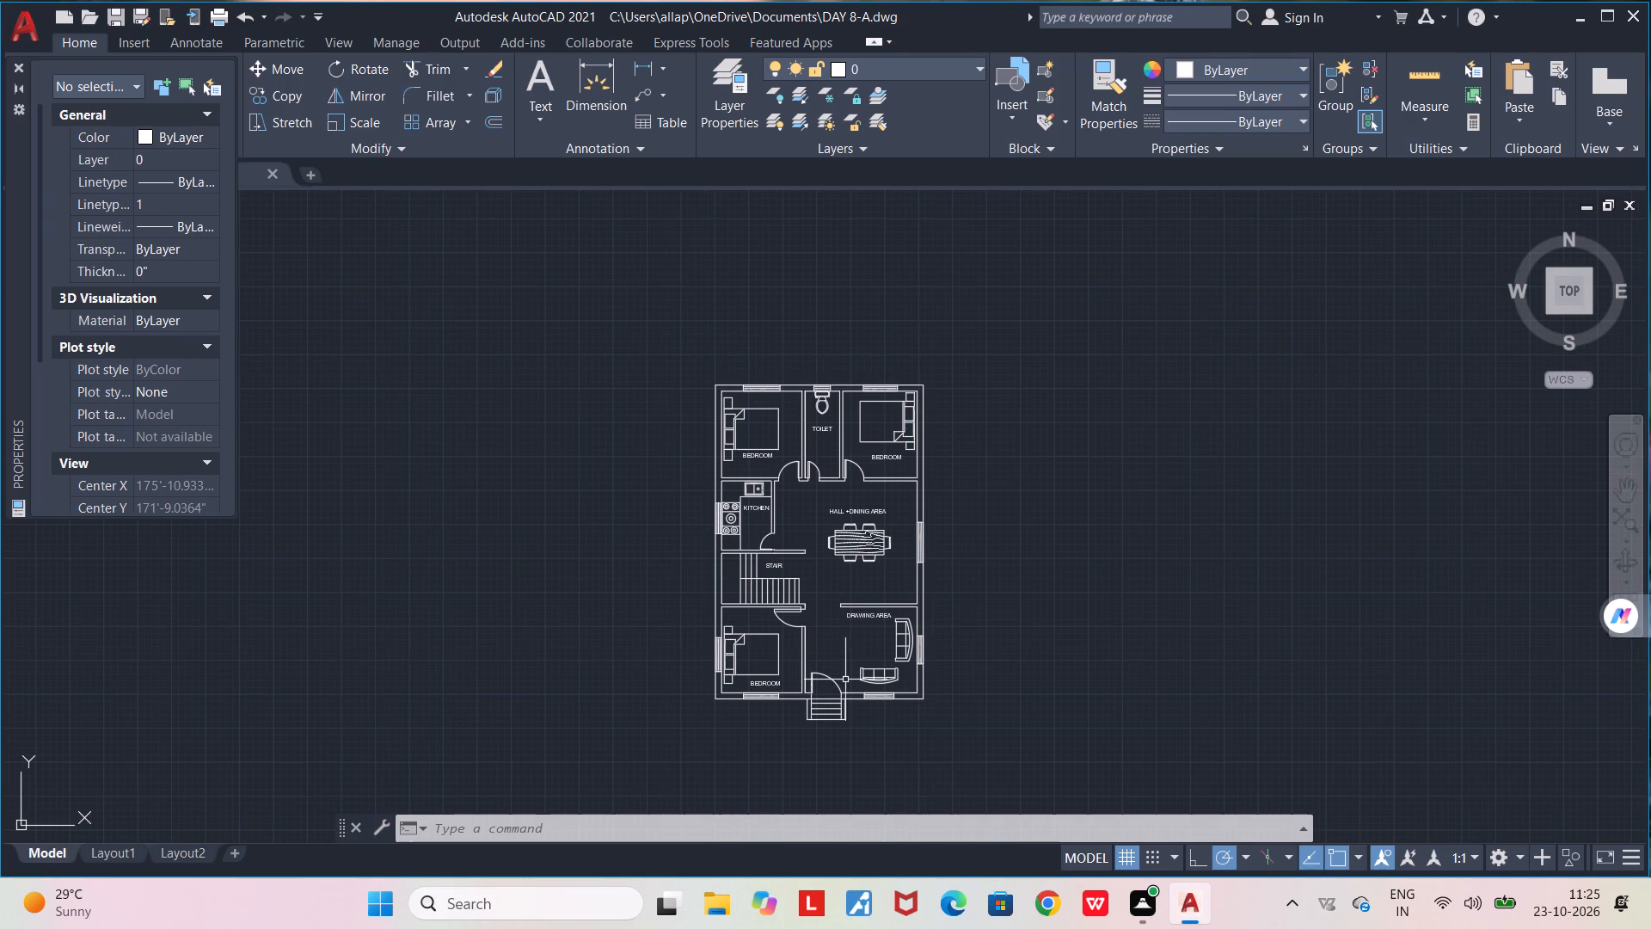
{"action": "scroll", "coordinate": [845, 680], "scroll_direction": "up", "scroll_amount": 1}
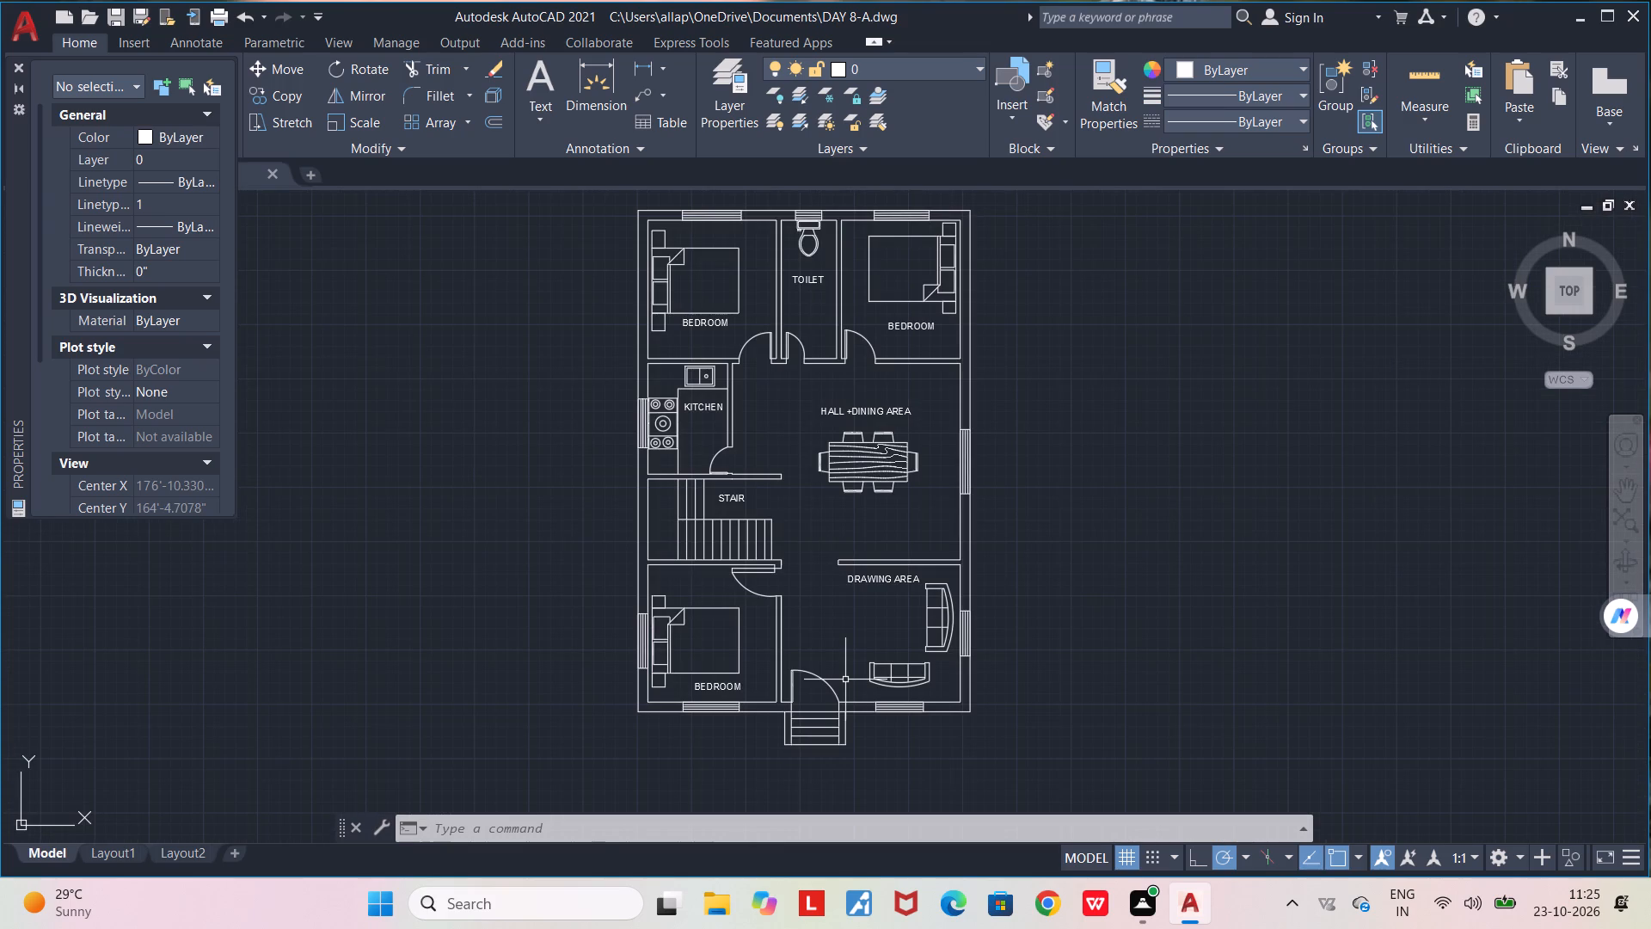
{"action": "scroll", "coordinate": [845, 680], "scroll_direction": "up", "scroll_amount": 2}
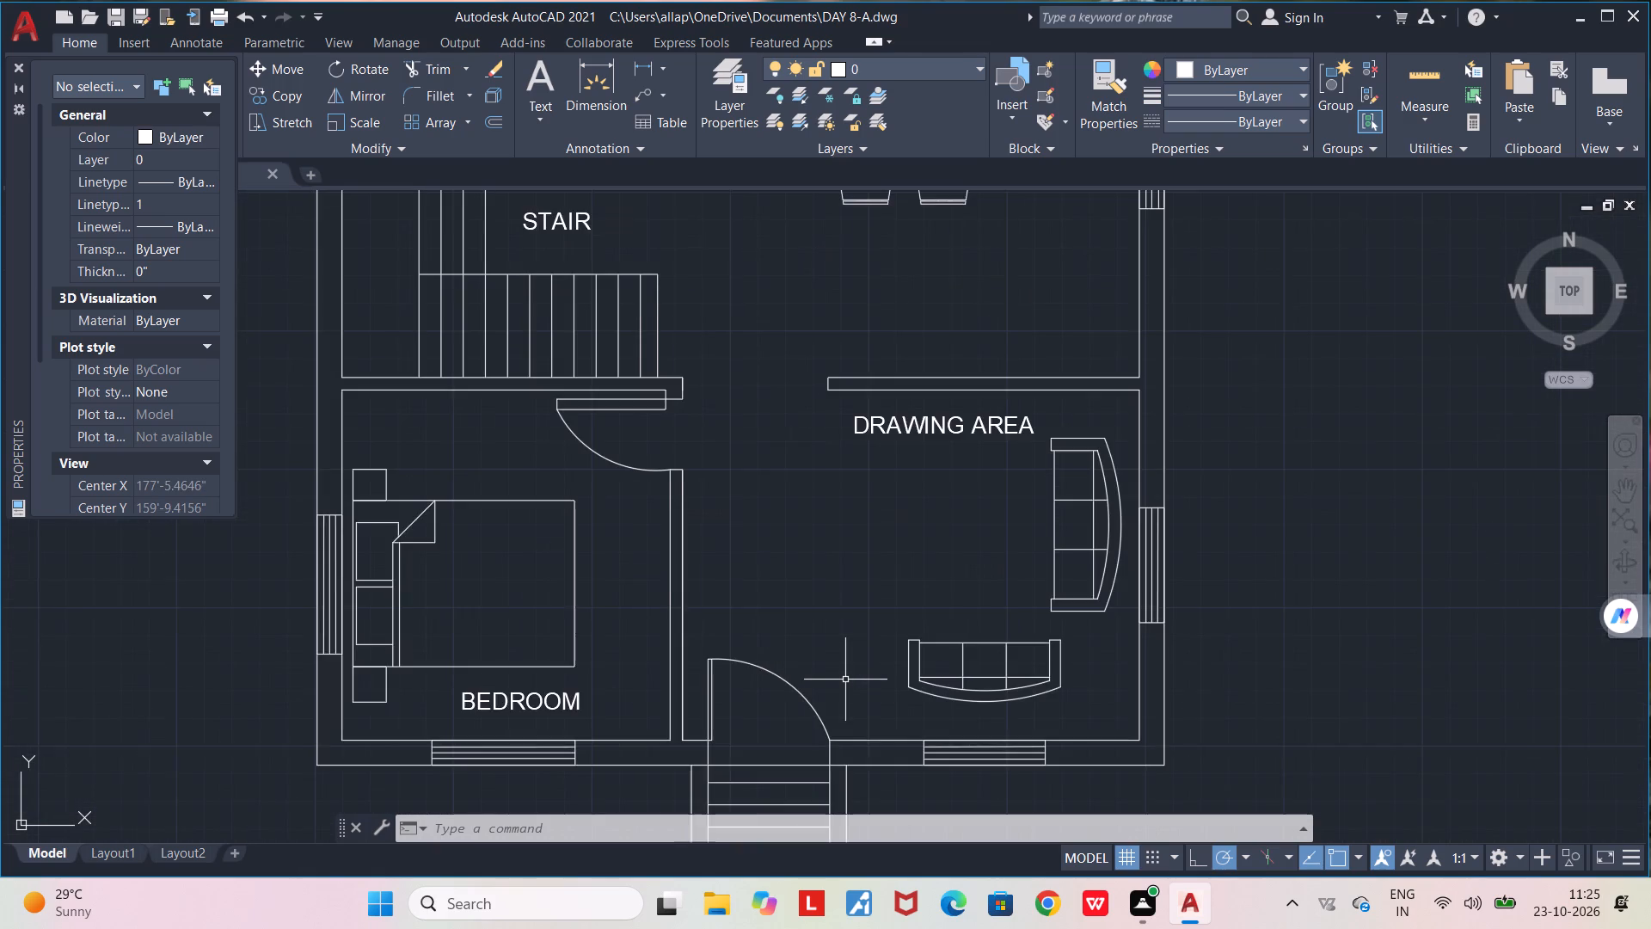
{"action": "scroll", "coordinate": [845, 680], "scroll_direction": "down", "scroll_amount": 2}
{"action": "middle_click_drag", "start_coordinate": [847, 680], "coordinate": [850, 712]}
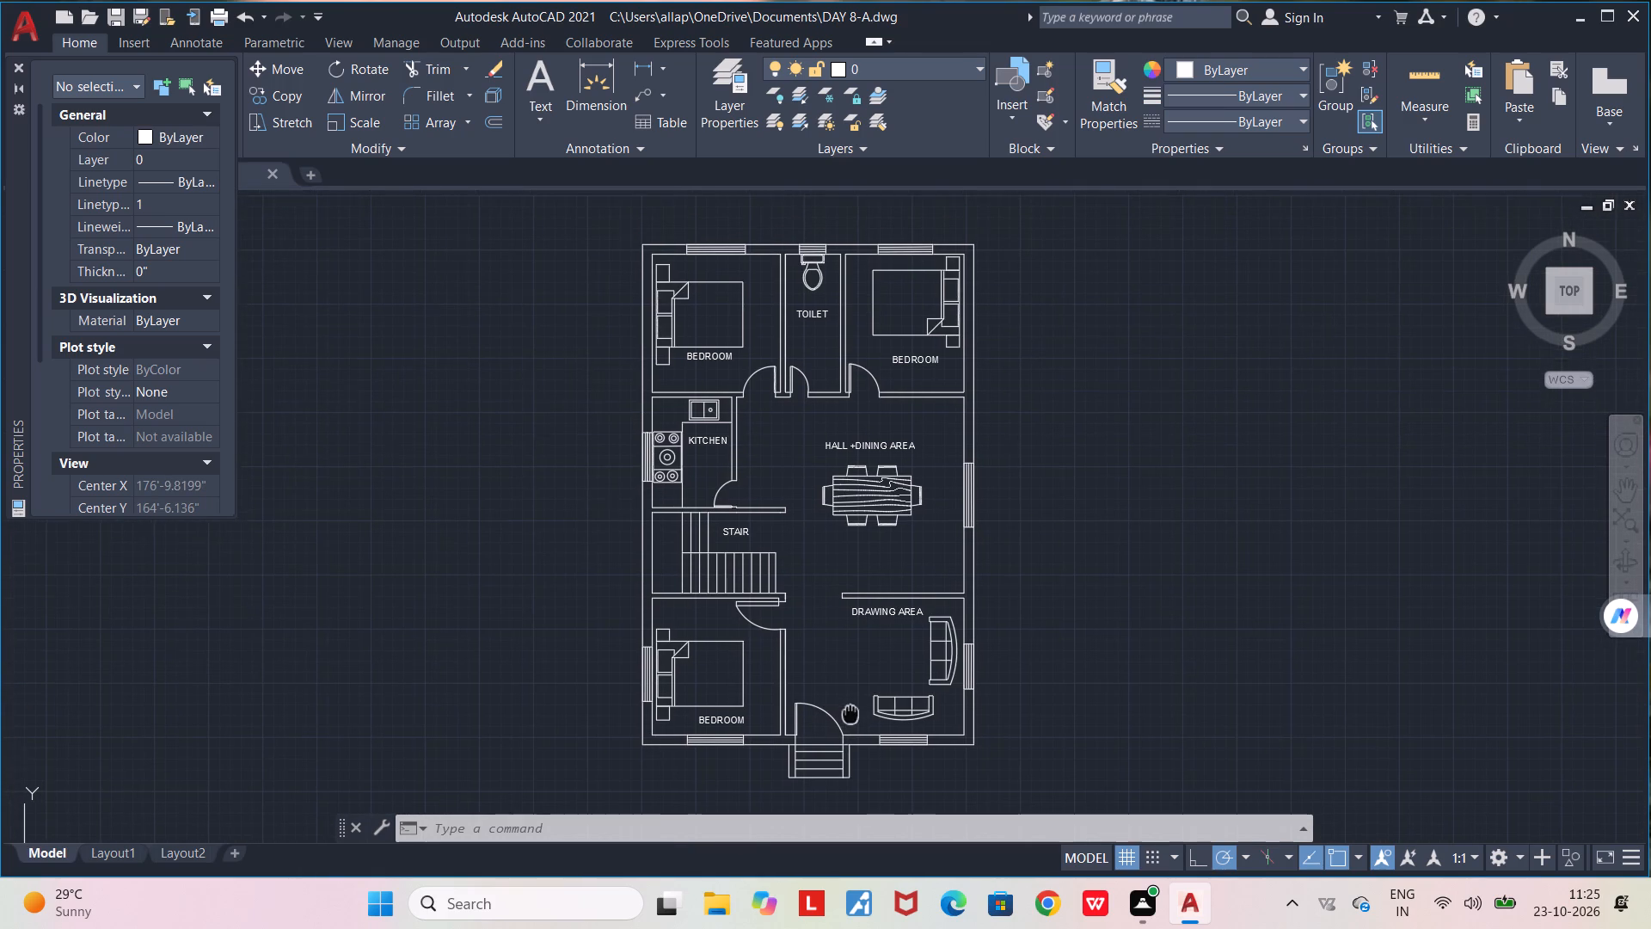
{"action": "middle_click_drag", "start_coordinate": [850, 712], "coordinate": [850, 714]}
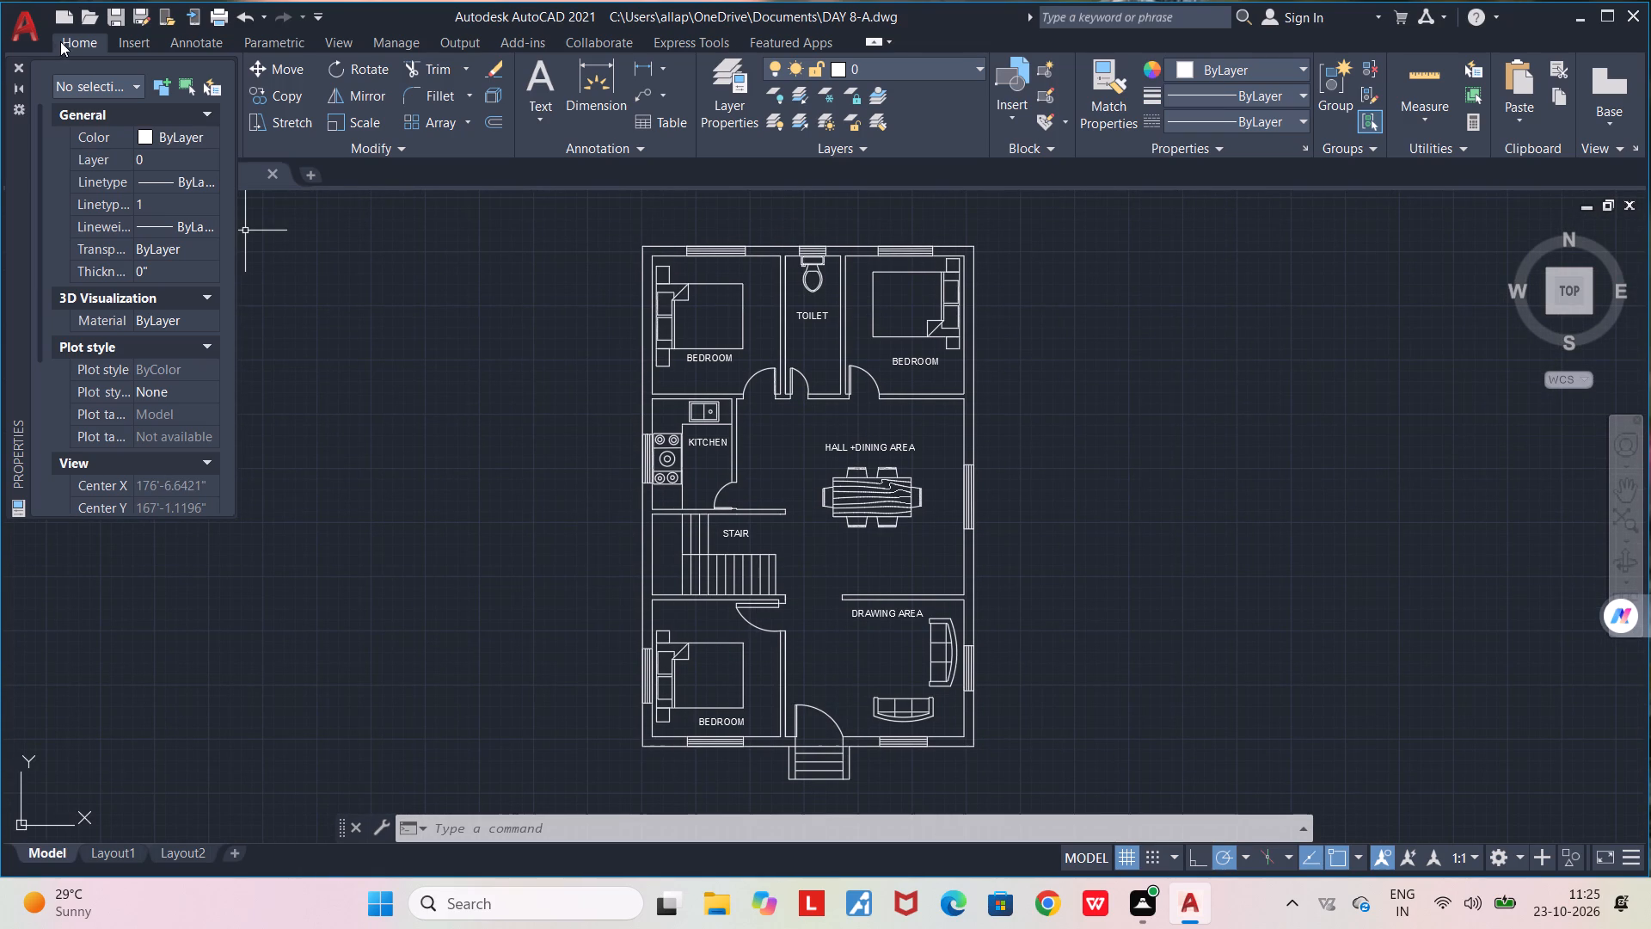
Set up a plot with the AutoCAD PDF (High Quality Print).pc3 plotter and a Window plot area enclosing the whole floor plan.
{"action": "left_click", "coordinate": [48, 34]}
{"action": "left_click", "coordinate": [31, 40]}
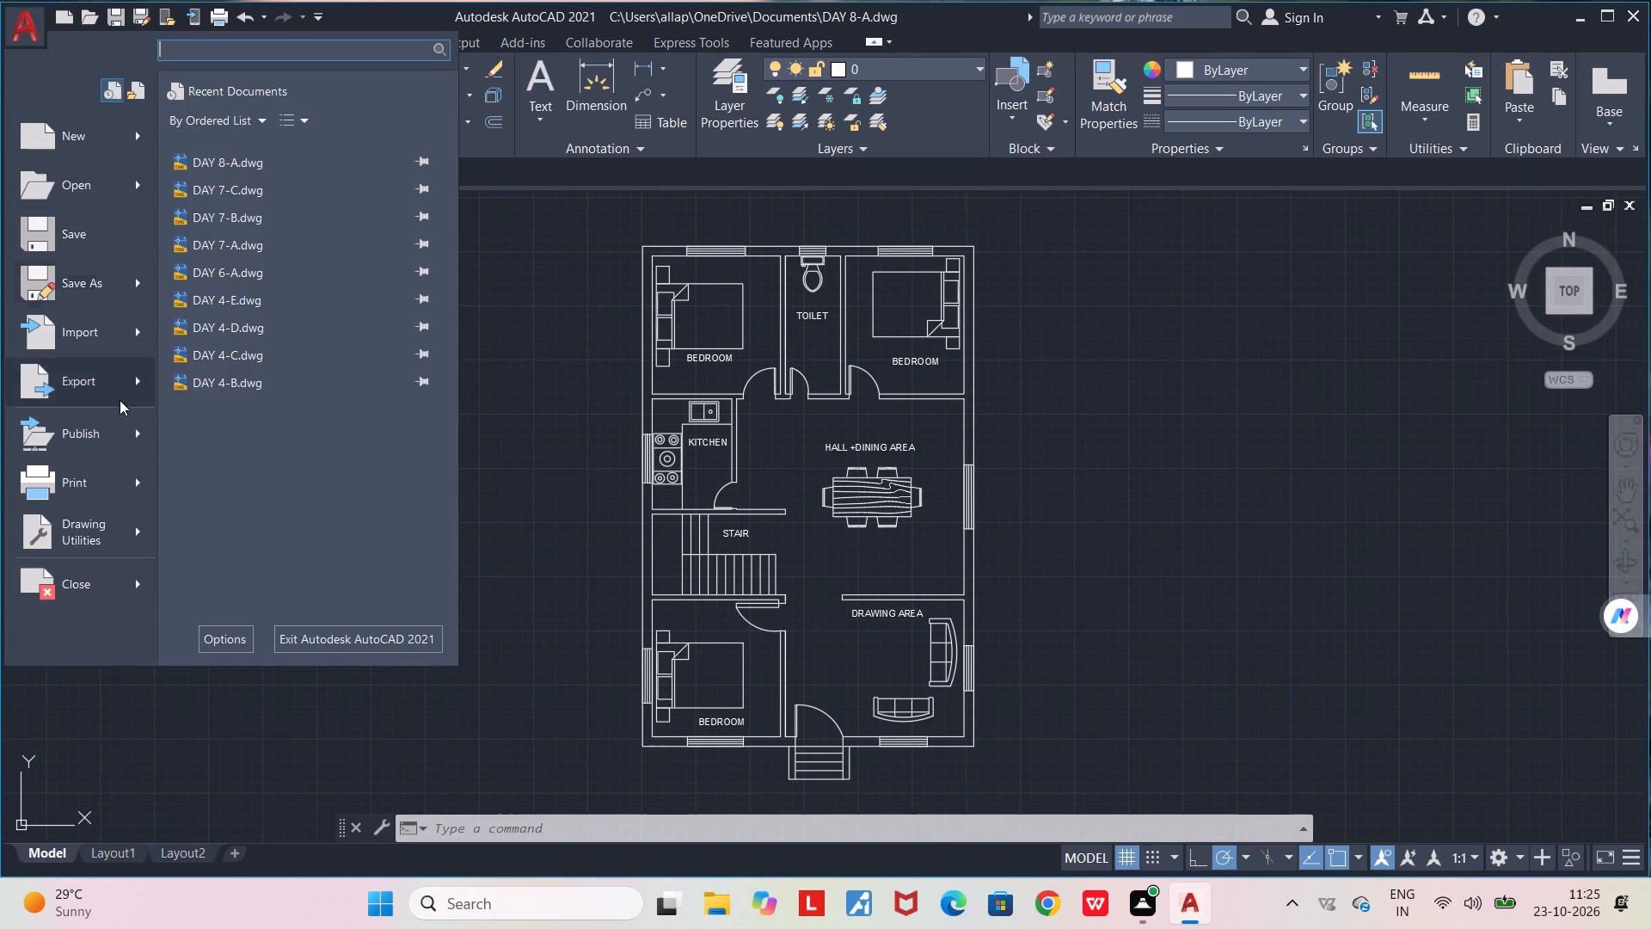
{"action": "left_click", "coordinate": [138, 483]}
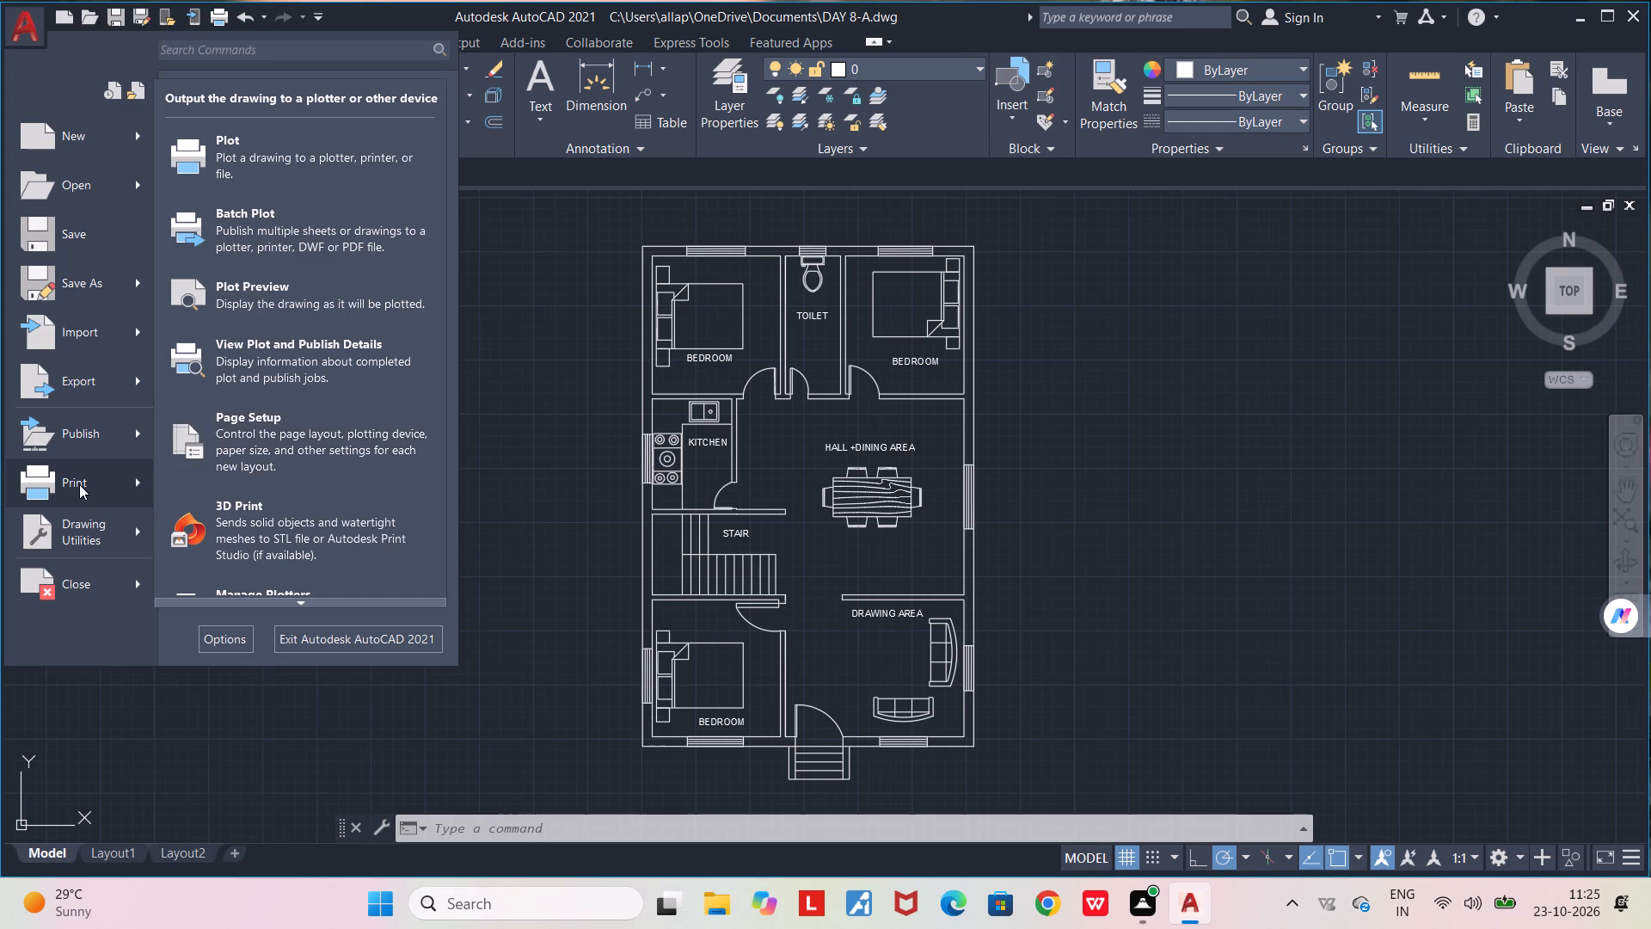
{"action": "left_click", "coordinate": [81, 484]}
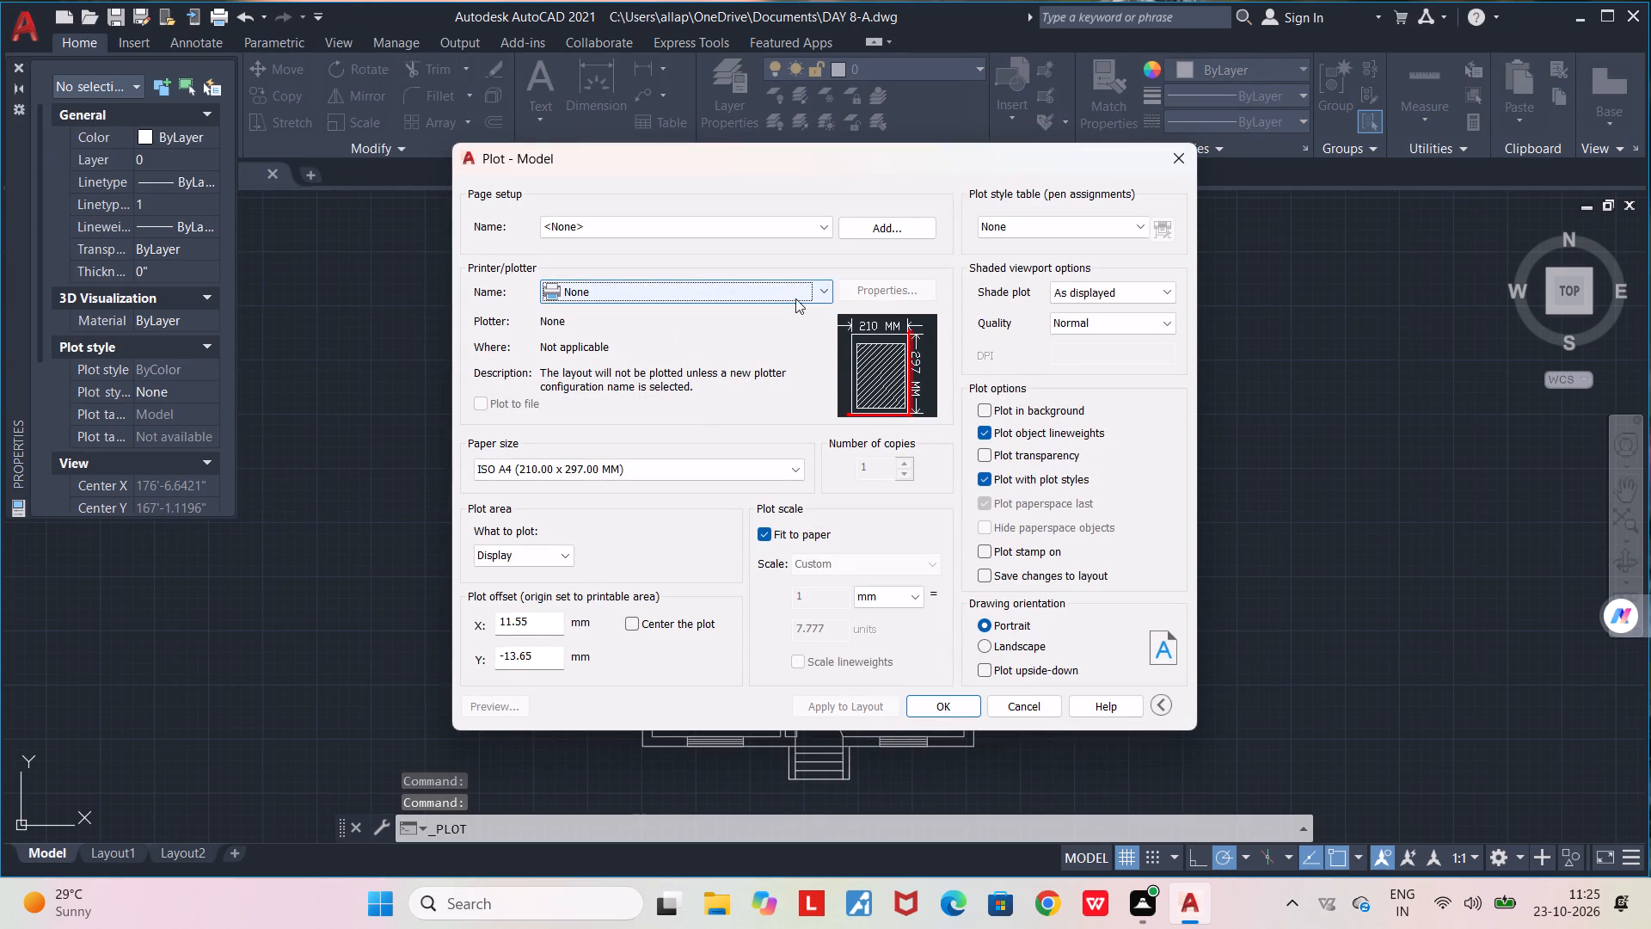
{"action": "left_click", "coordinate": [825, 294]}
{"action": "left_click", "coordinate": [722, 383]}
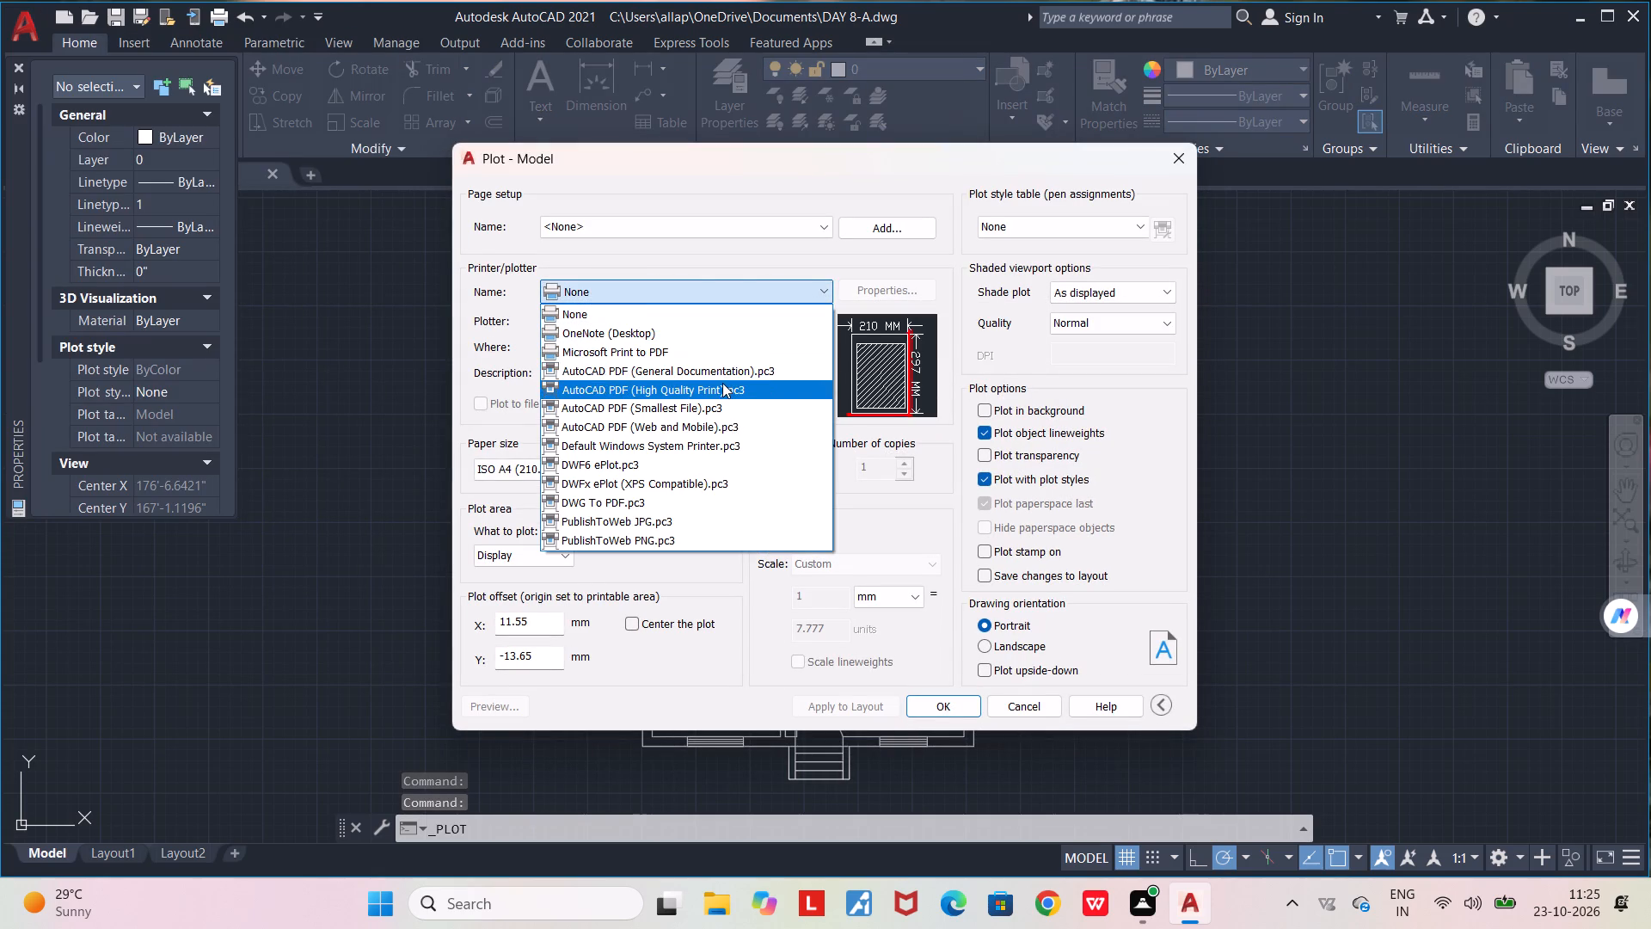
{"action": "left_click", "coordinate": [558, 557]}
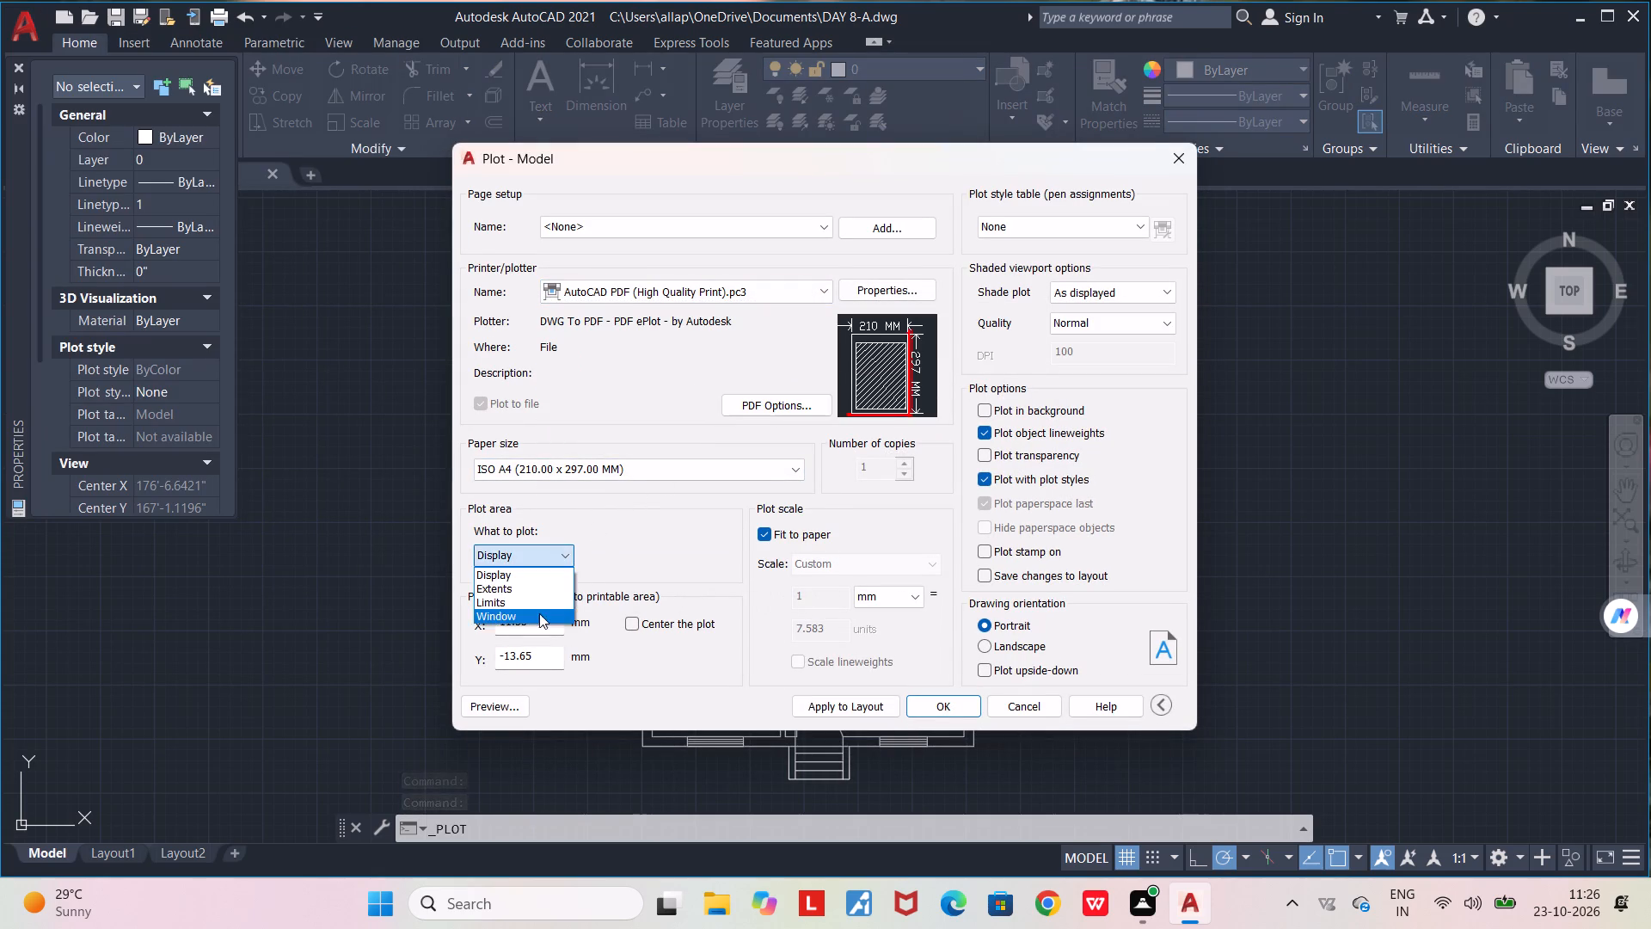
{"action": "left_click", "coordinate": [538, 618]}
{"action": "left_click", "coordinate": [612, 212]}
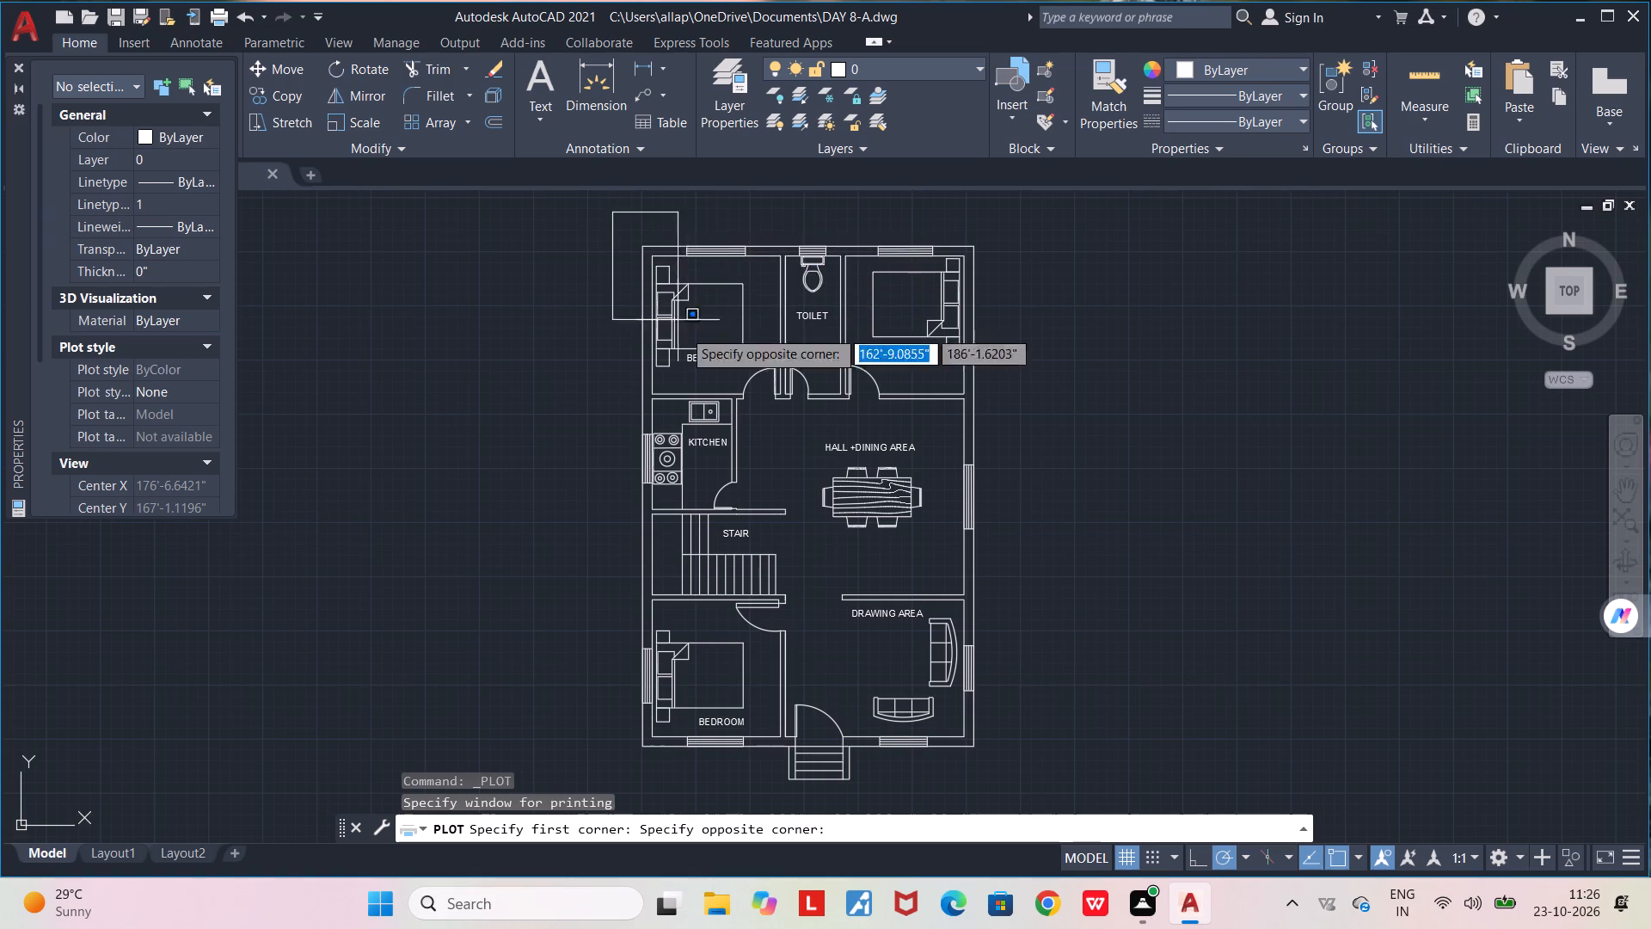
{"action": "left_click", "coordinate": [994, 791]}
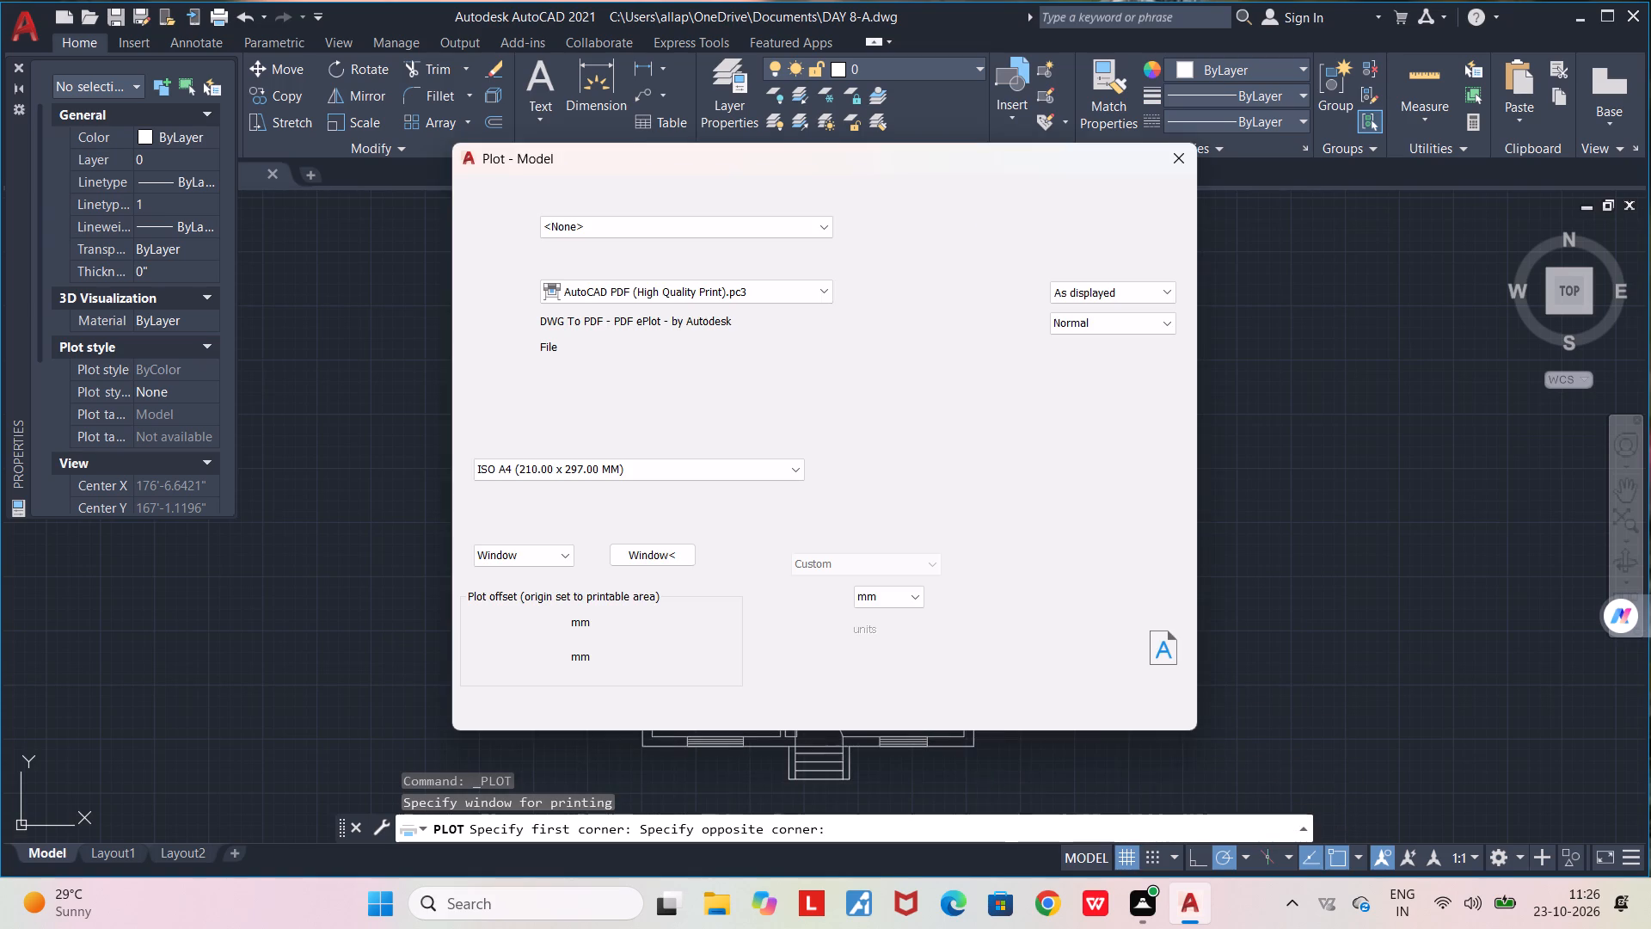
Plot the plan to DAY 8-A-Model.pdf in the Documents folder and dismiss the prompts to open the file.
{"action": "left_click", "coordinate": [948, 702]}
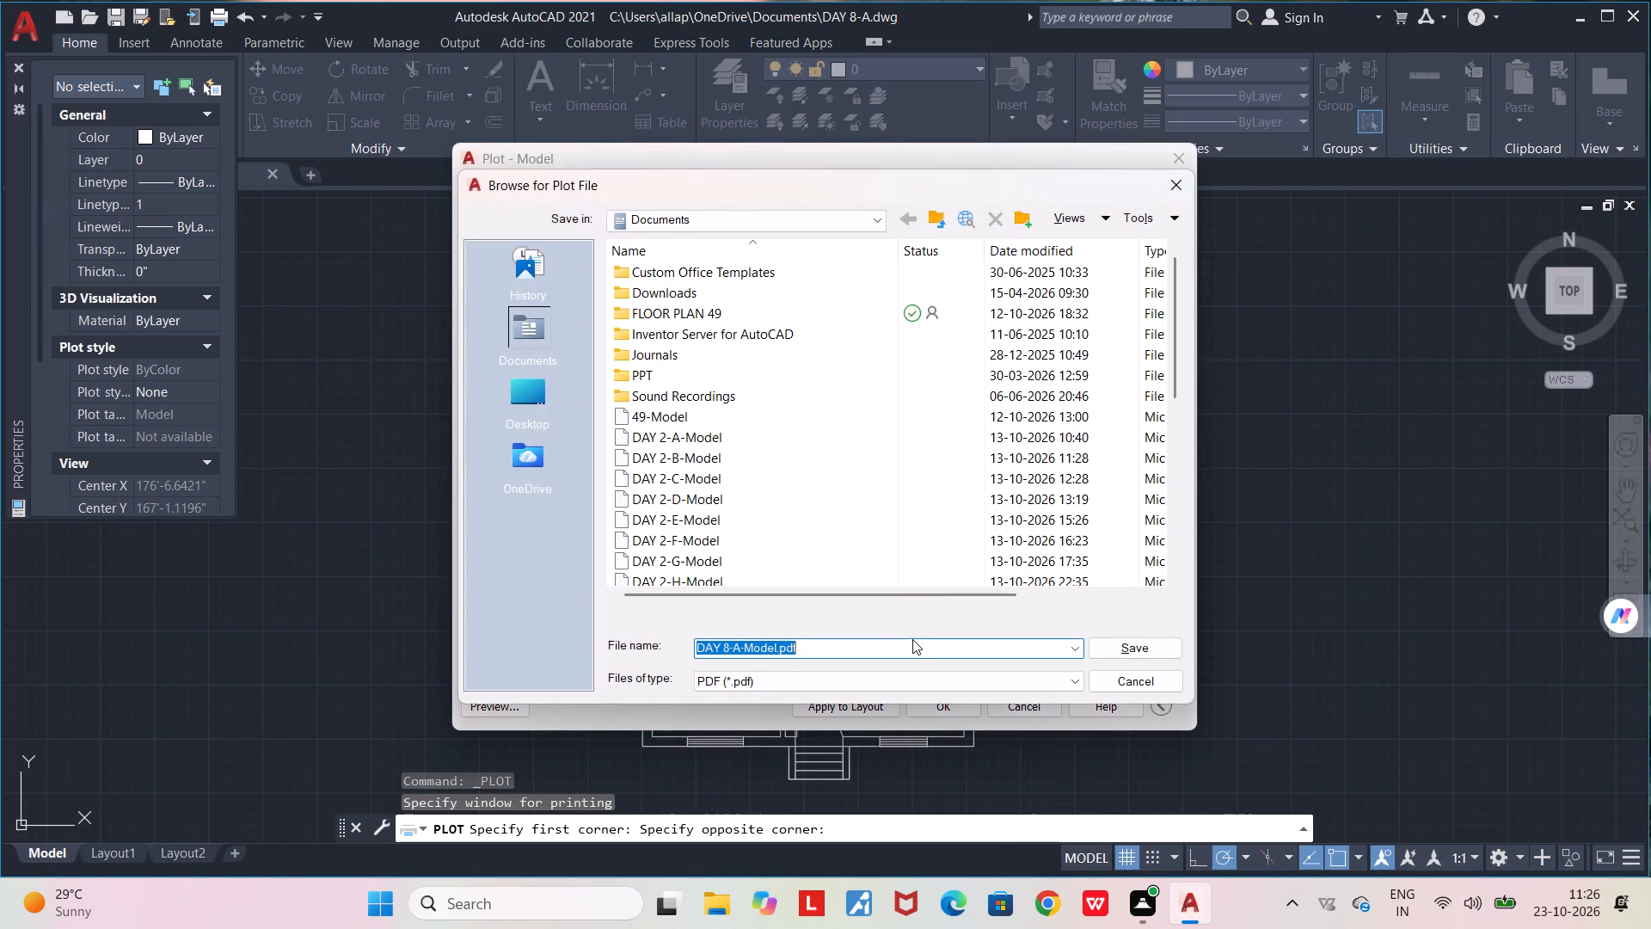
{"action": "left_click", "coordinate": [1128, 651]}
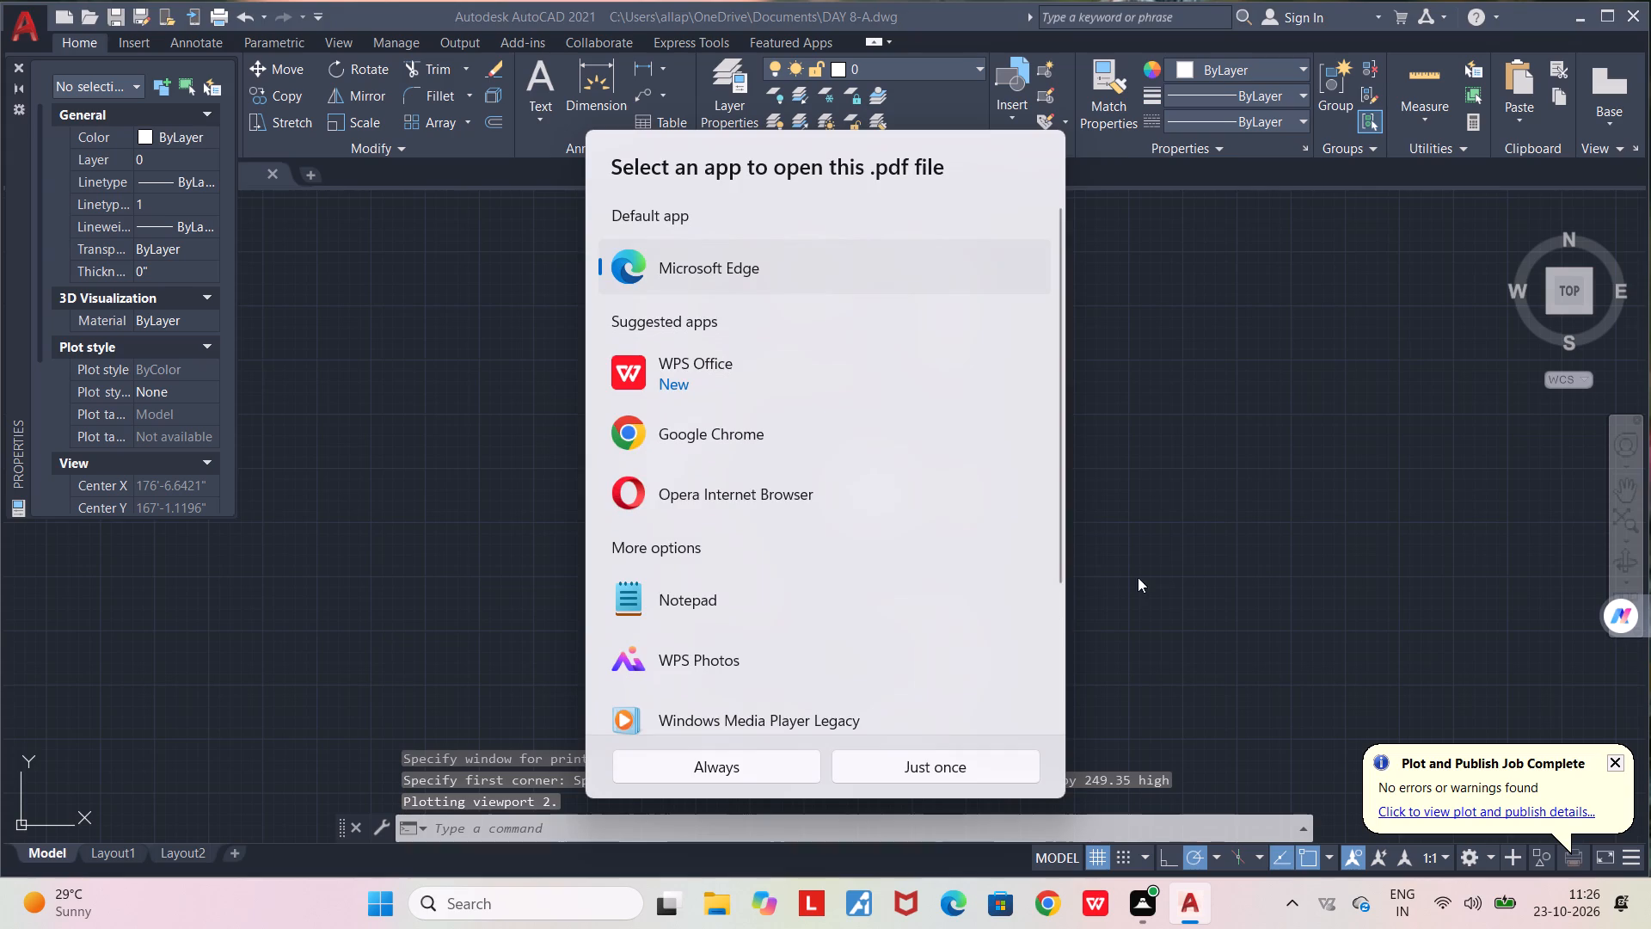
{"action": "left_click", "coordinate": [1157, 563]}
{"action": "scroll", "coordinate": [1091, 634], "scroll_direction": "down", "scroll_amount": 1}
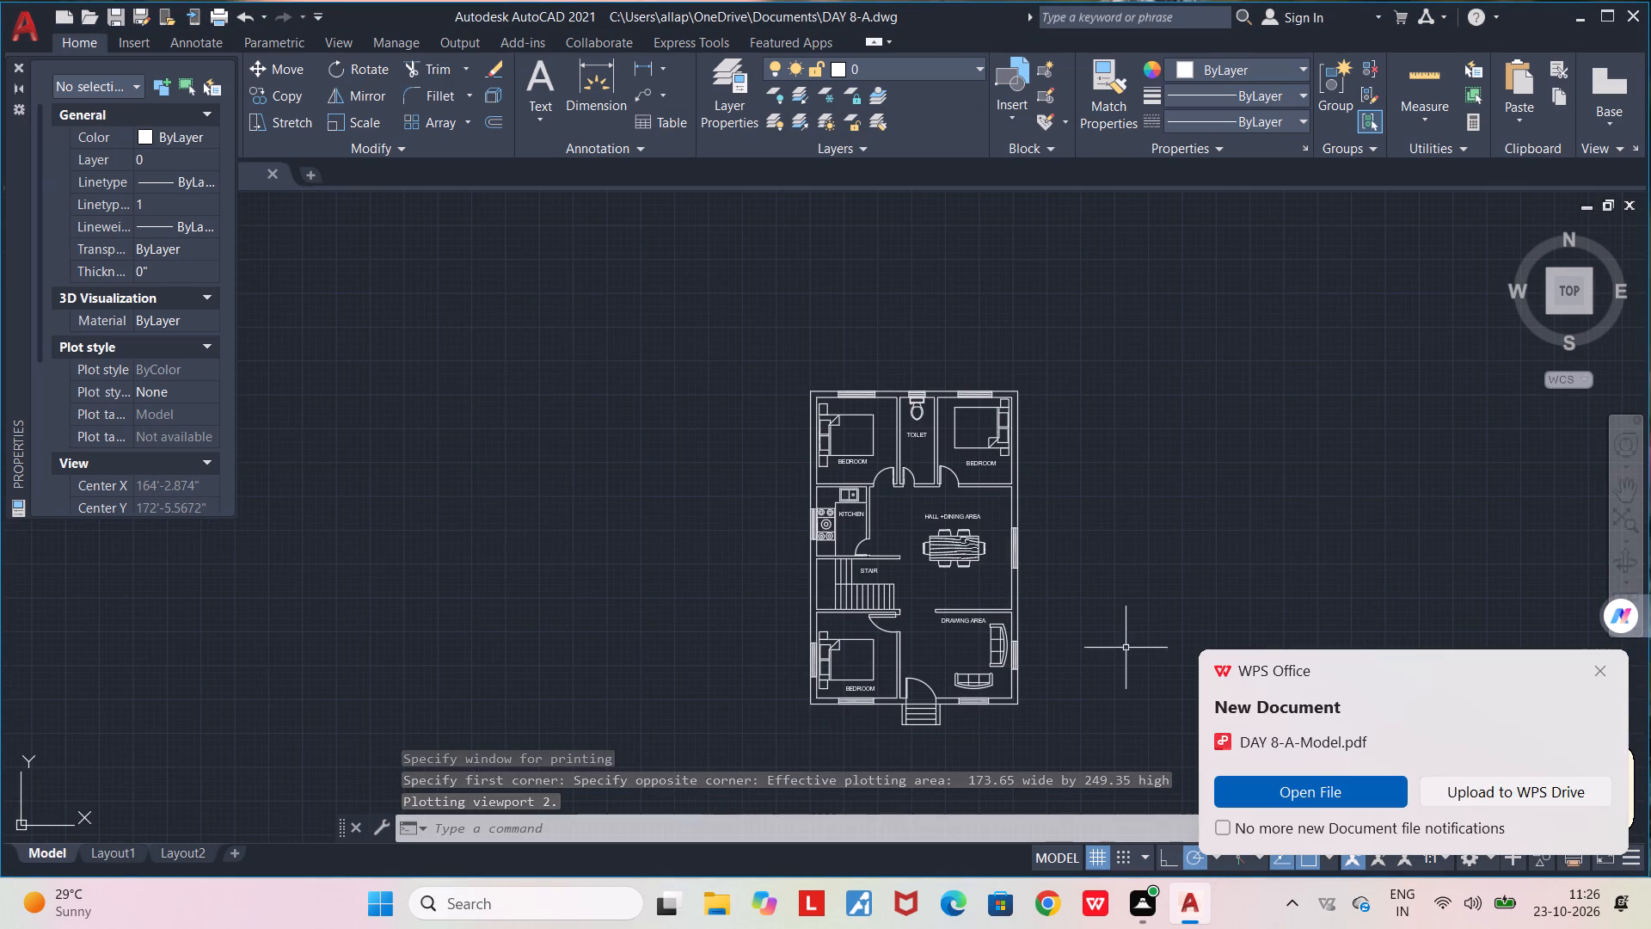
{"action": "left_click", "coordinate": [1599, 670]}
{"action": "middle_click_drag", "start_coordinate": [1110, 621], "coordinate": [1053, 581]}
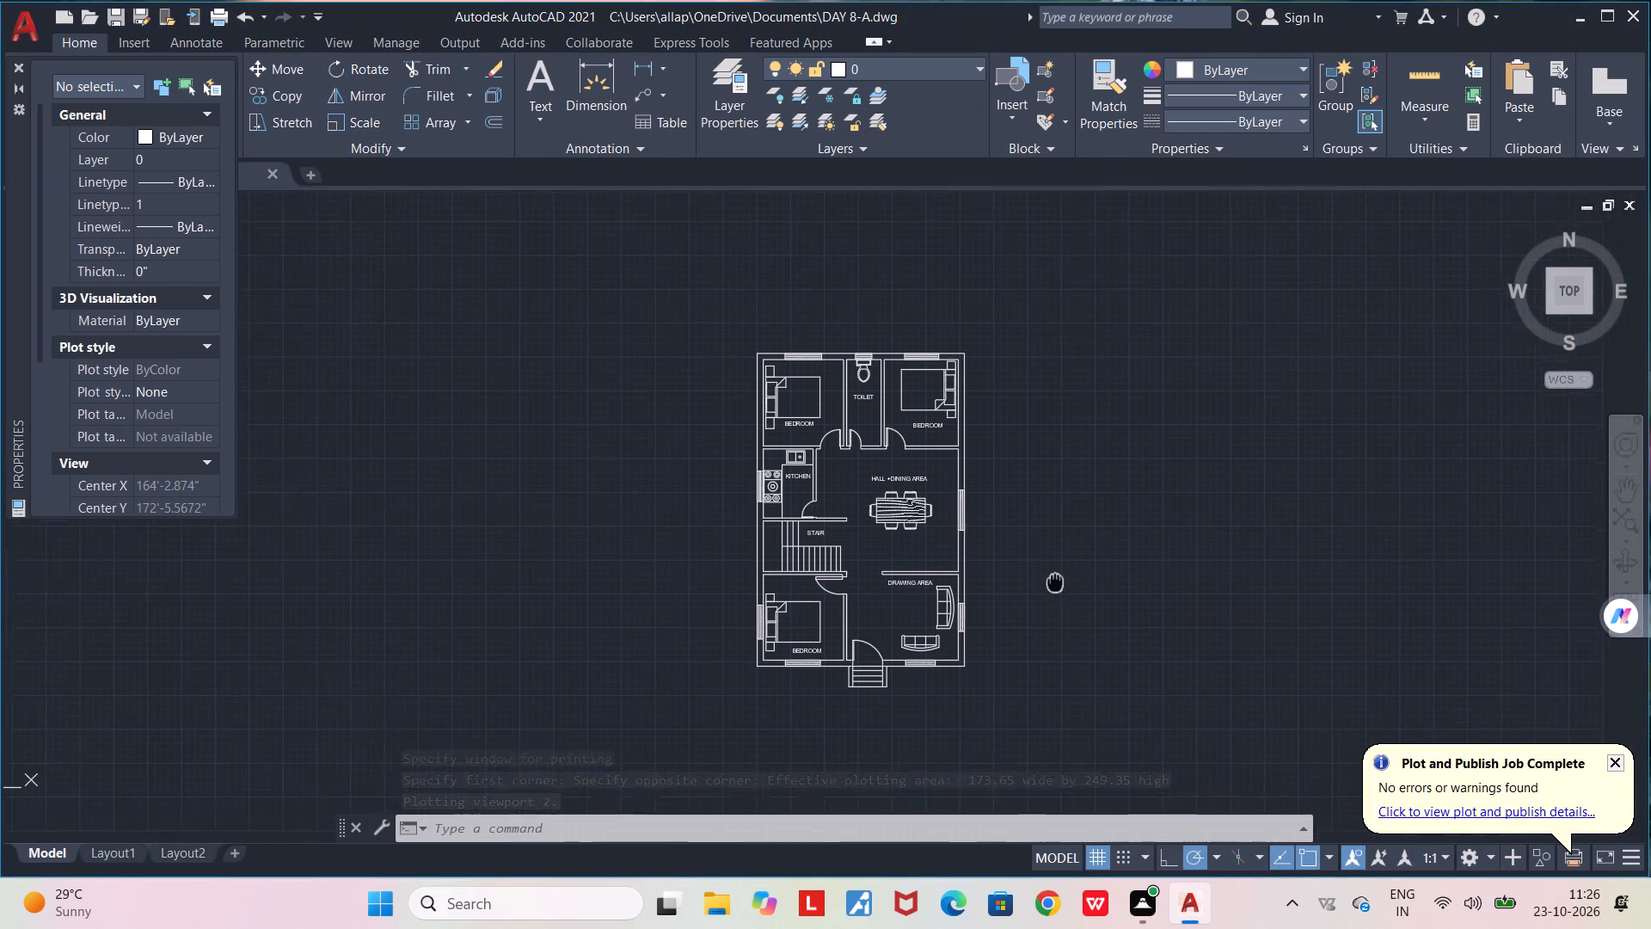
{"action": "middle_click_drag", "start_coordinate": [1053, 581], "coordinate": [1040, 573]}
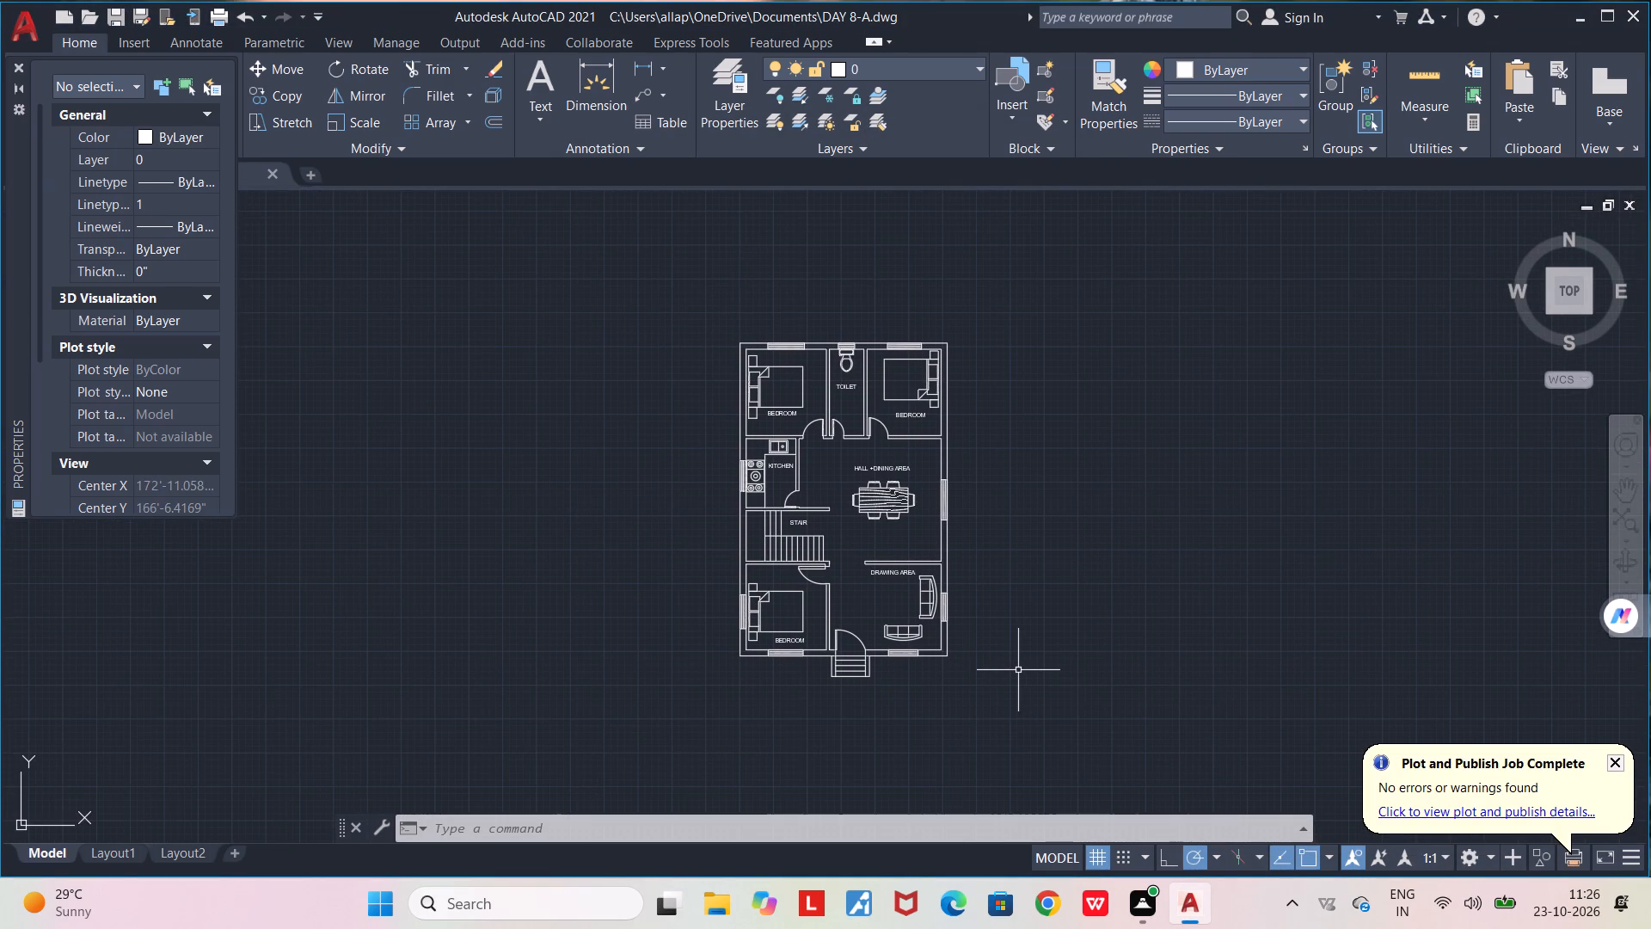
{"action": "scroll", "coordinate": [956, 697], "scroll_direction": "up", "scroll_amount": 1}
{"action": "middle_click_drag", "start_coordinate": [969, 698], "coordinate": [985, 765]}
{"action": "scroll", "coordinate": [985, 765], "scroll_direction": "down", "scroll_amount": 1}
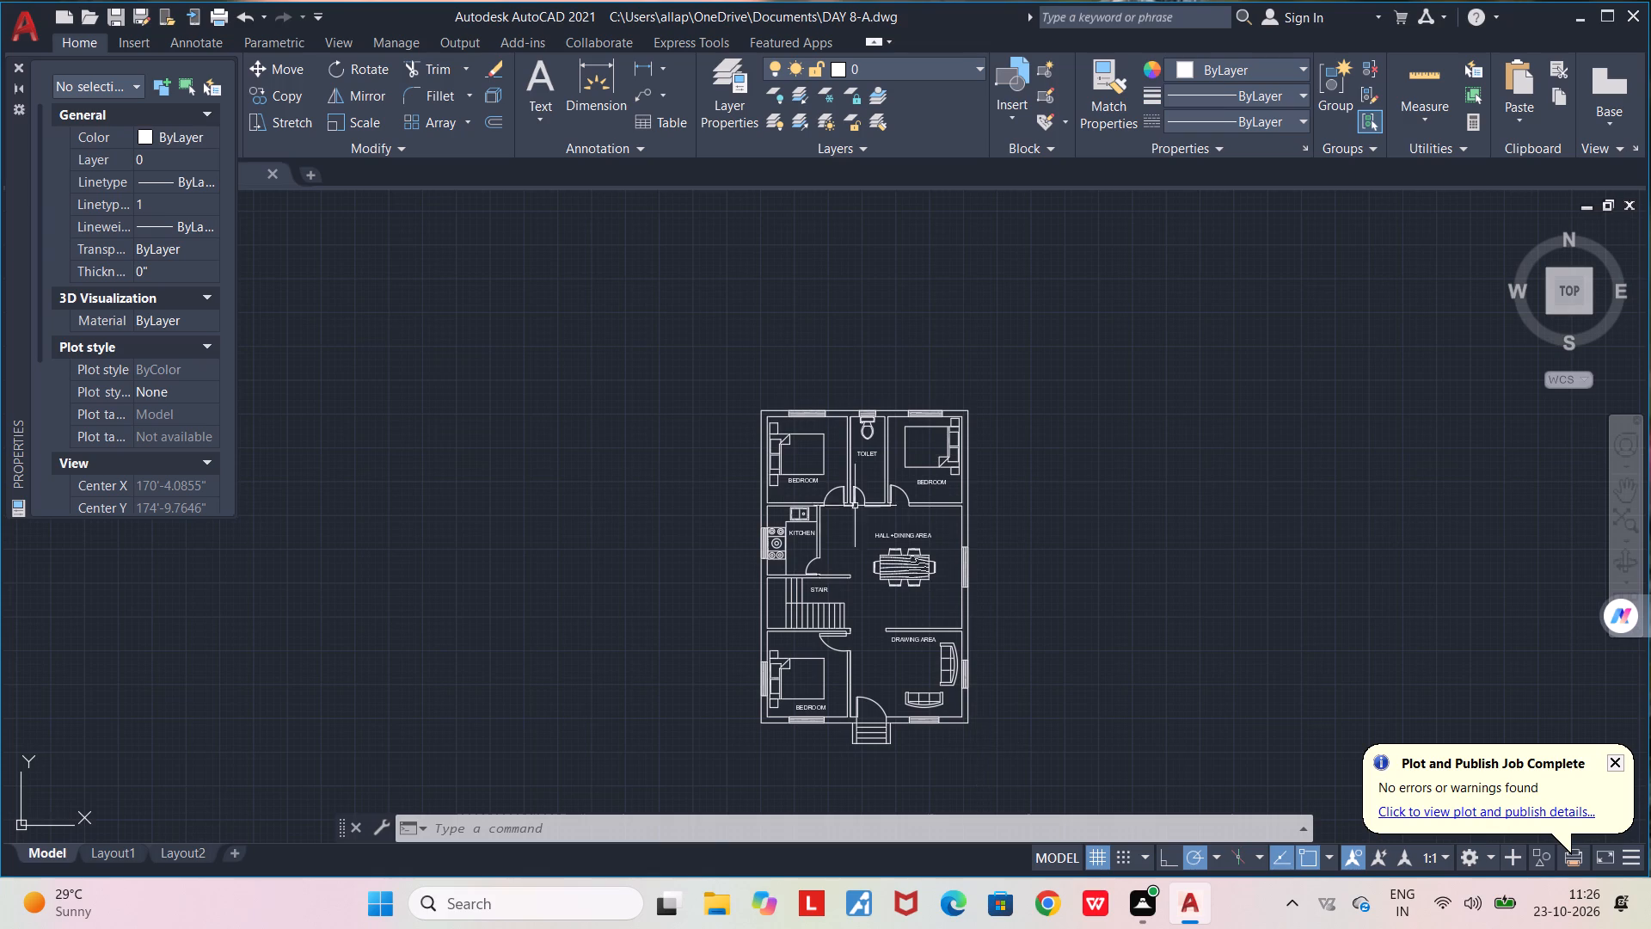
Query the drawing's log file name with the LOGFILENAME system variable.
{"action": "type", "text": "LOG"}
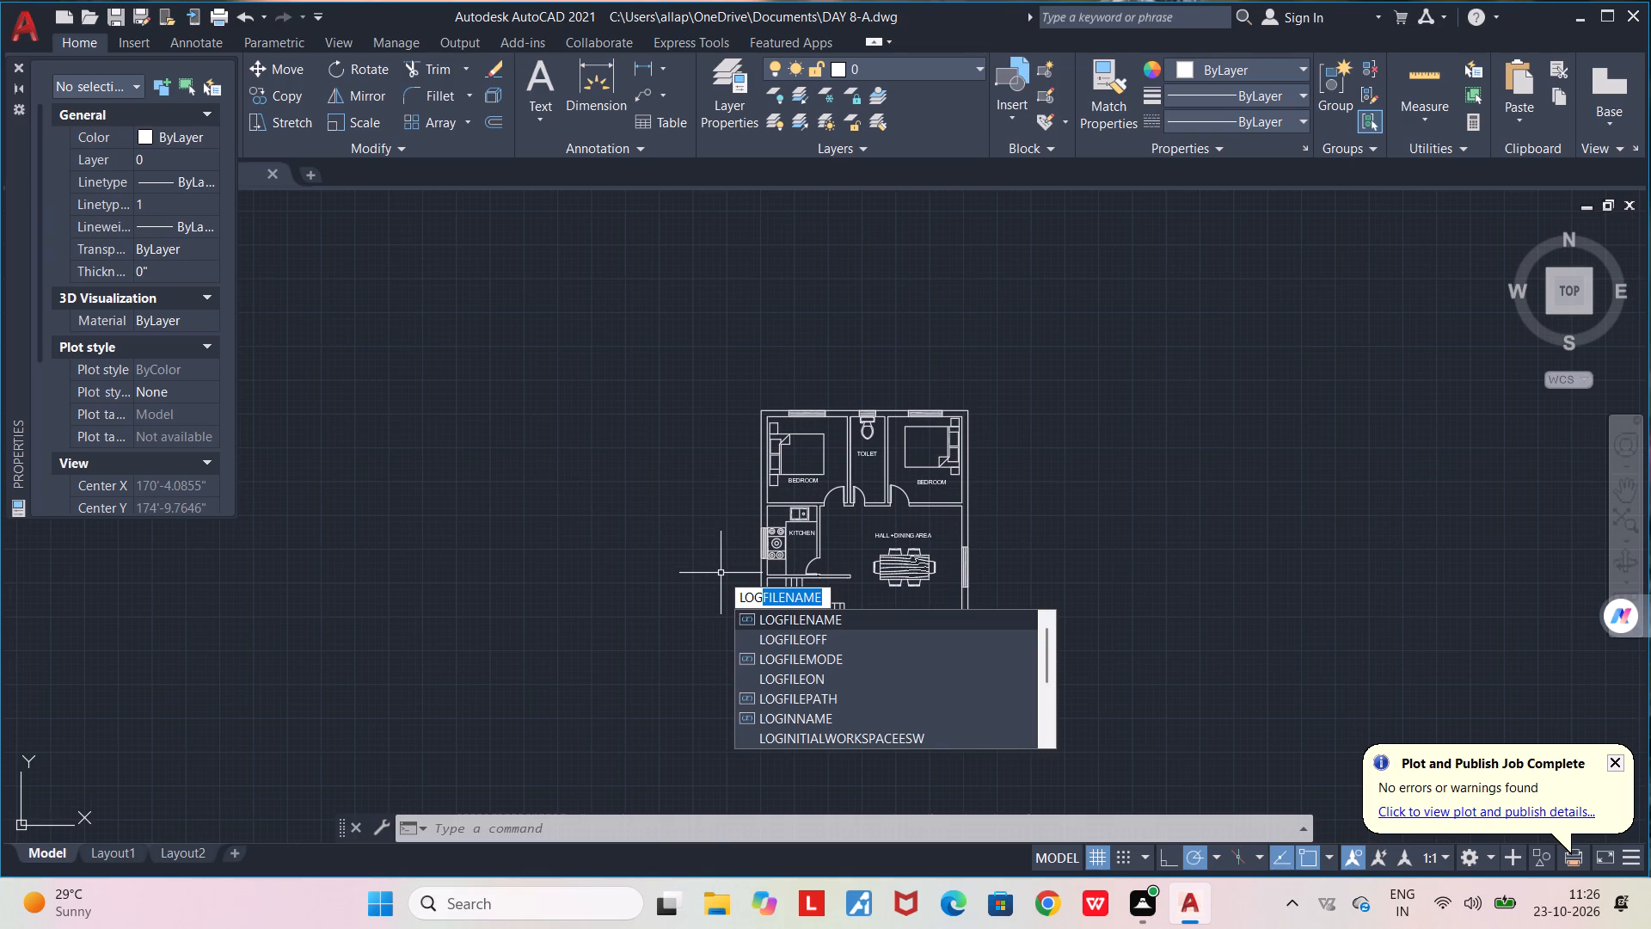
{"action": "left_click", "coordinate": [794, 621]}
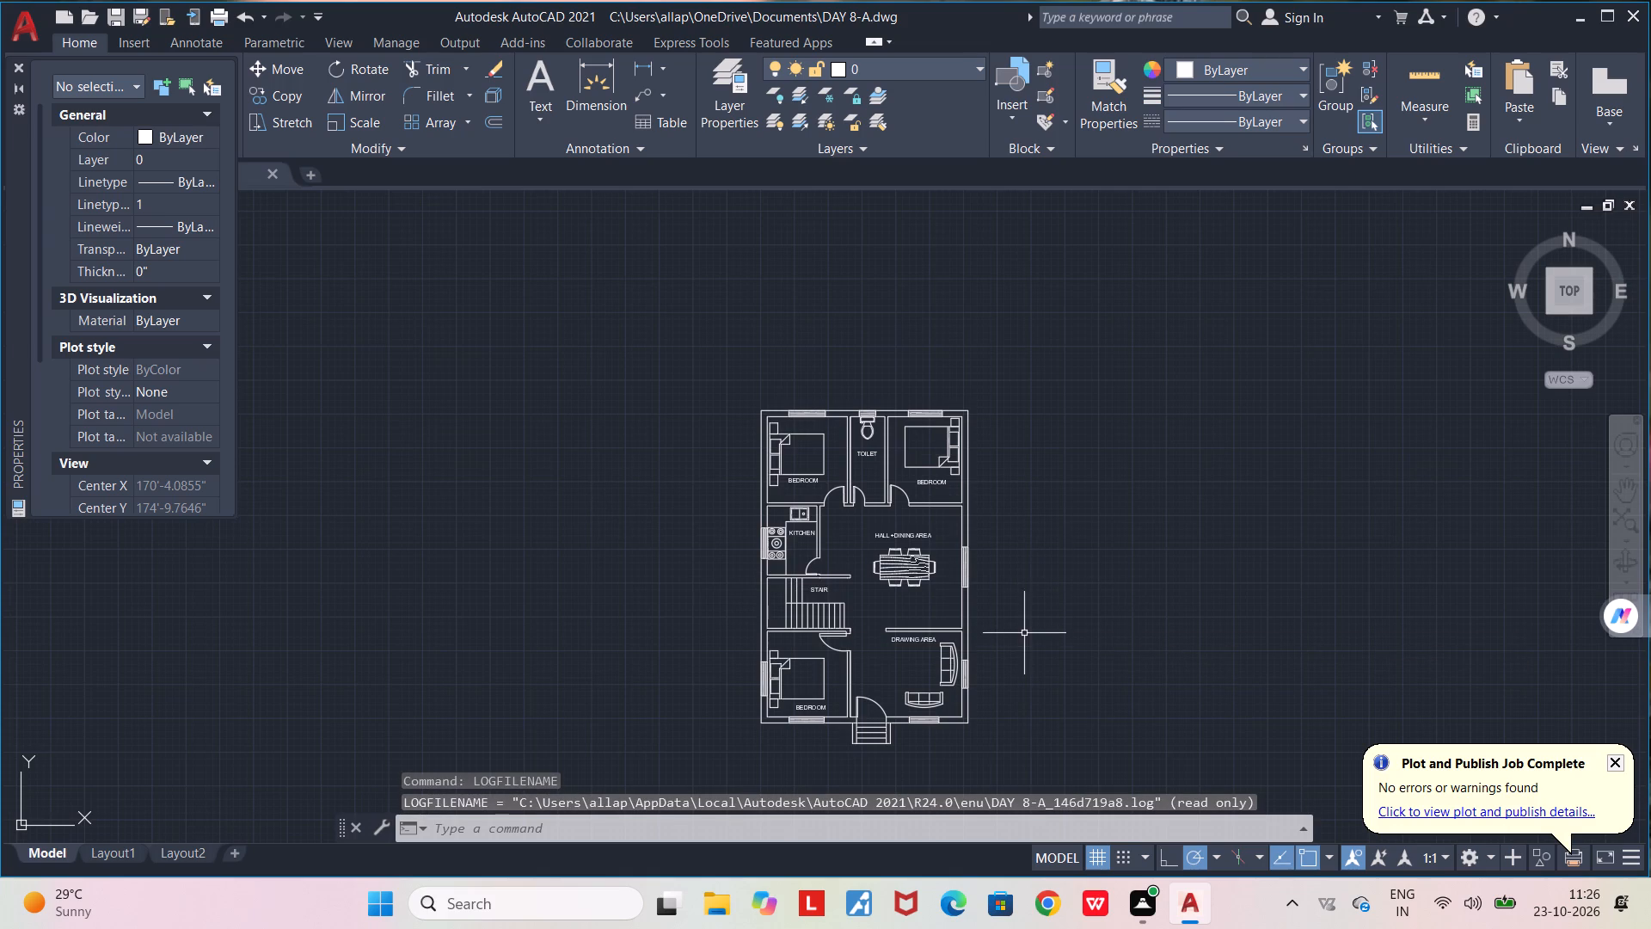
{"action": "key", "text": "Escape"}
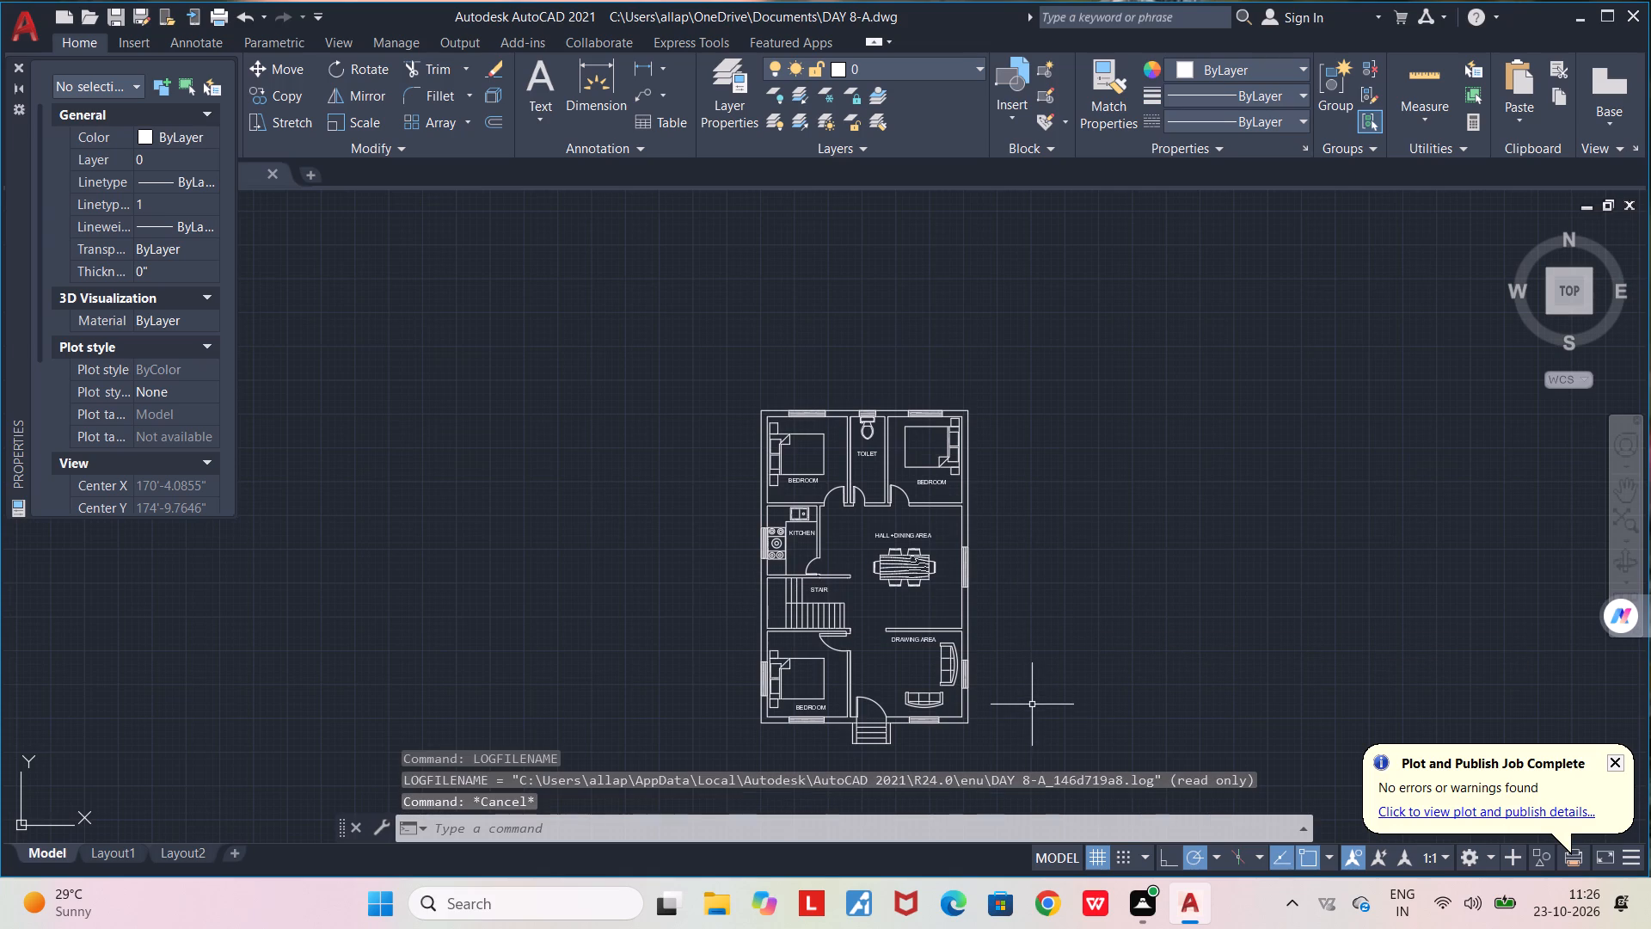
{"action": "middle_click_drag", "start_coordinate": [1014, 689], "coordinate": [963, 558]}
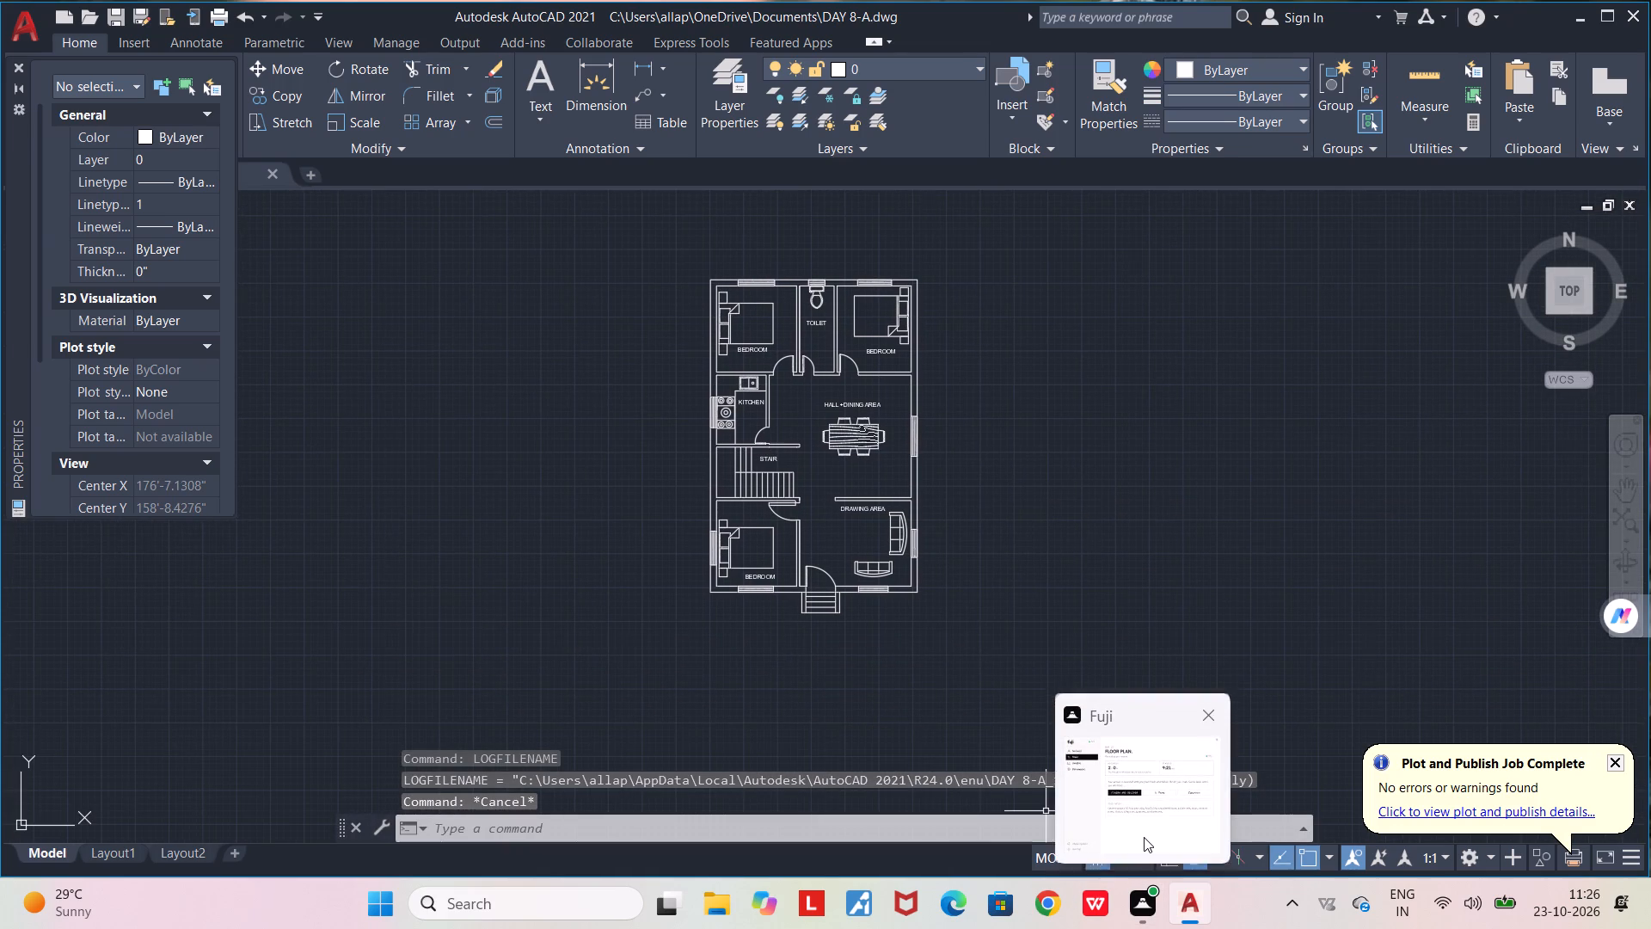